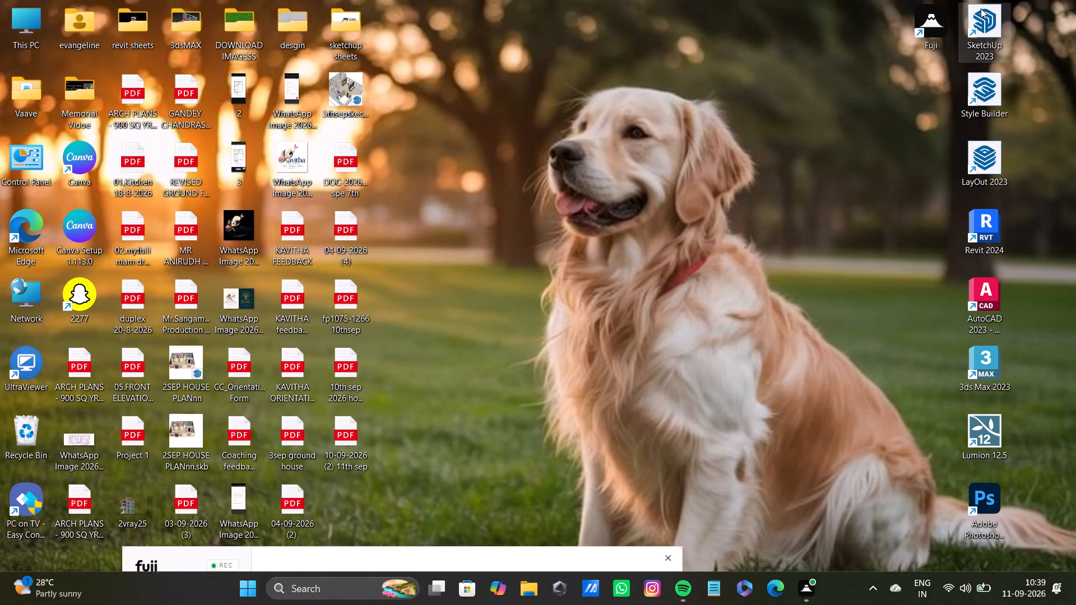
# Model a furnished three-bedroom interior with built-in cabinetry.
# Launch SketchUp 2023 from the desktop.
pyautogui.tripleClick(985, 21)
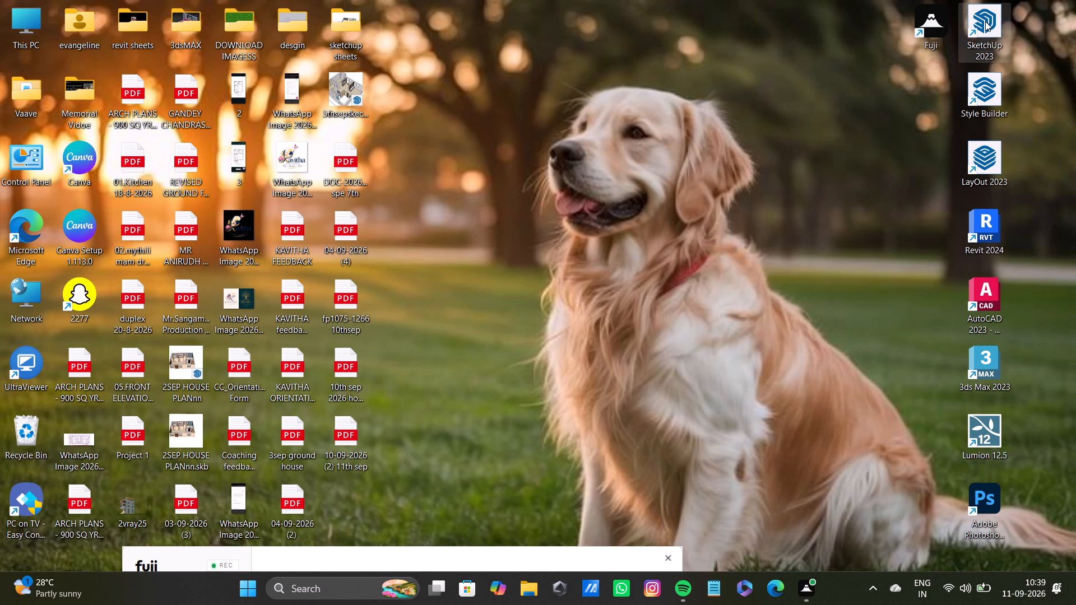
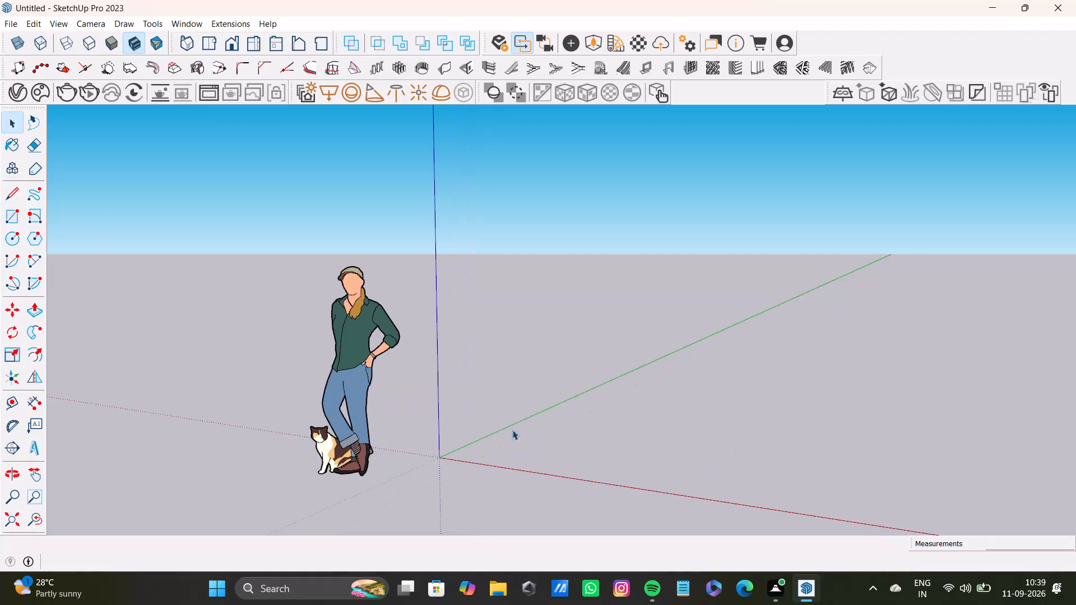
# Draw a 39' by 27' rectangle on the ground from the origin, with the 39' side along the red axis.
pyautogui.moveTo(13, 214); pyautogui.dragTo(21, 213)
pyautogui.moveTo(443, 456); pyautogui.dragTo(455, 452)
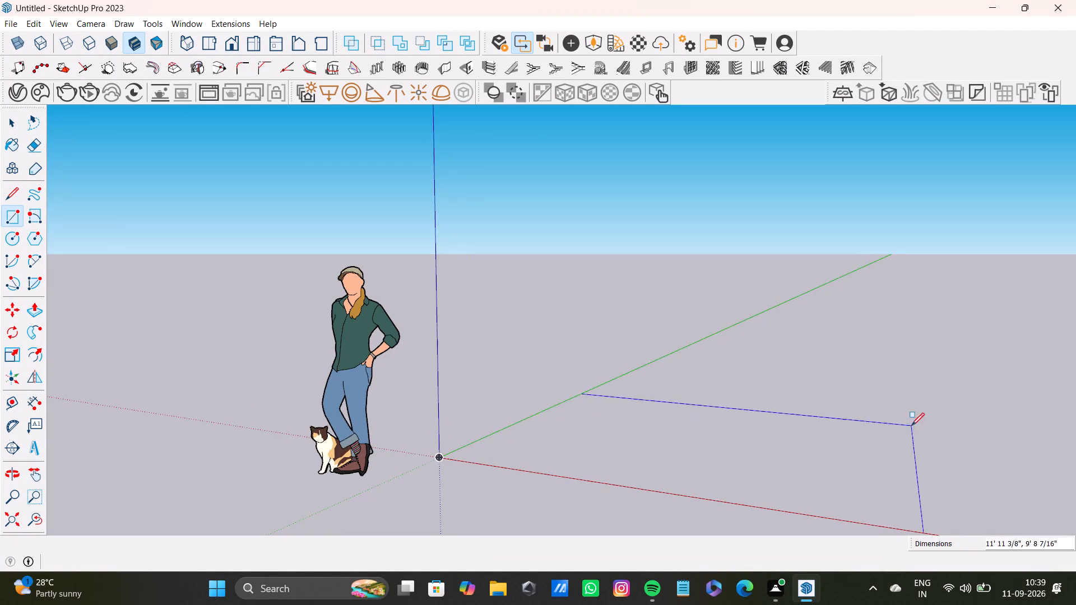
pyautogui.scroll(-4, 912, 435)
pyautogui.keyDown('shift'); pyautogui.moveTo(914, 411); pyautogui.dragTo(601, 430, button='middle'); pyautogui.keyUp('shift')
pyautogui.moveTo(600, 431); pyautogui.dragTo(959, 468, button='middle')
pyautogui.moveTo(824, 429); pyautogui.dragTo(657, 515, button='middle')
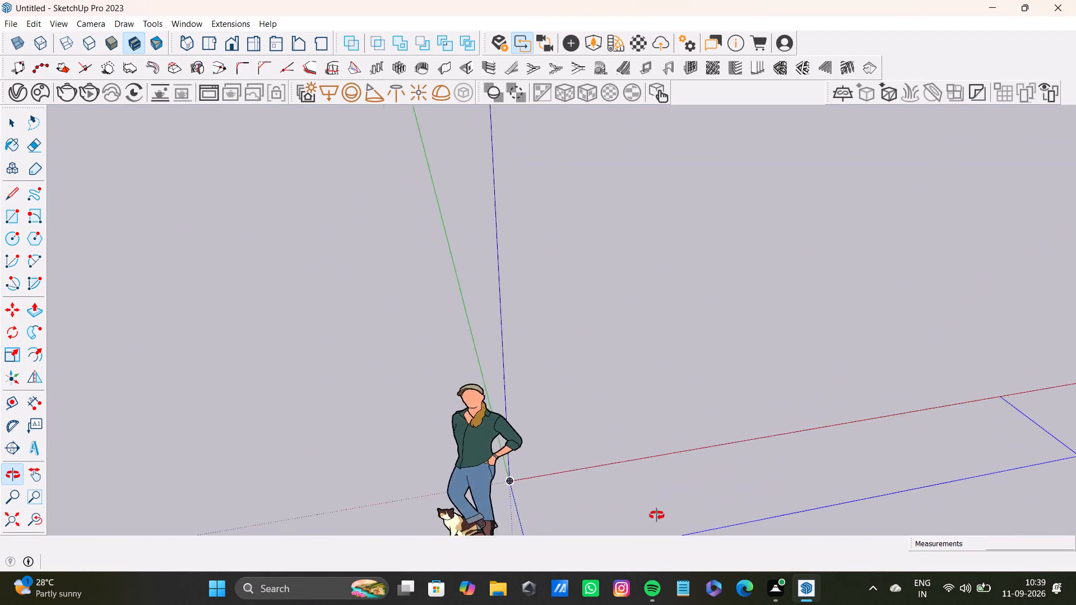
pyautogui.moveTo(657, 515); pyautogui.dragTo(442, 431, button='middle')
pyautogui.scroll(-4, 778, 302)
pyautogui.moveTo(743, 263); pyautogui.dragTo(600, 322, button='middle')
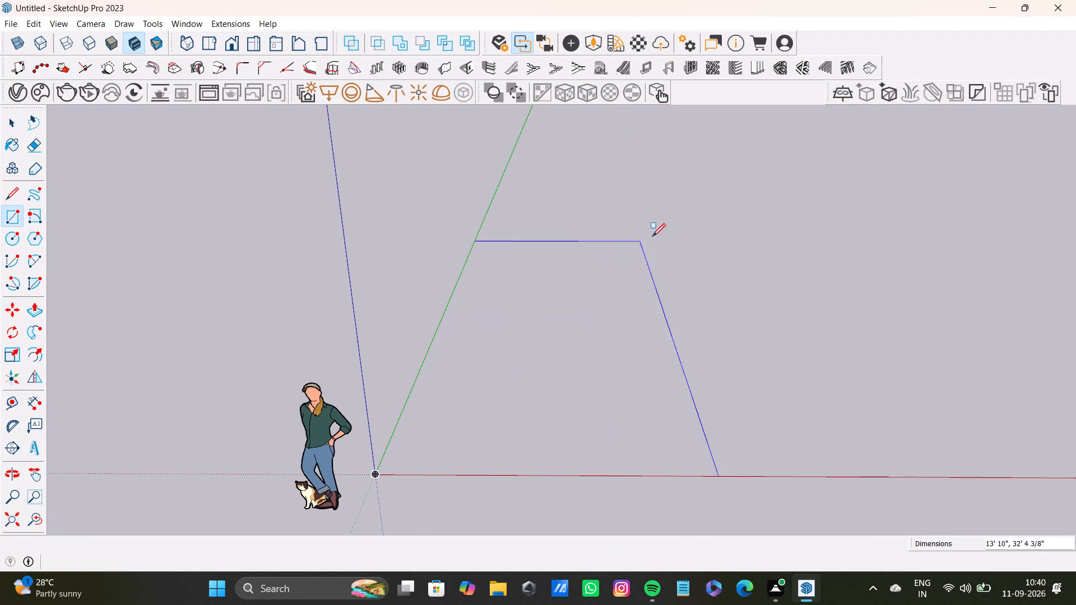
pyautogui.keyDown('shift'); pyautogui.moveTo(680, 248); pyautogui.dragTo(616, 242, button='middle'); pyautogui.keyUp('shift')
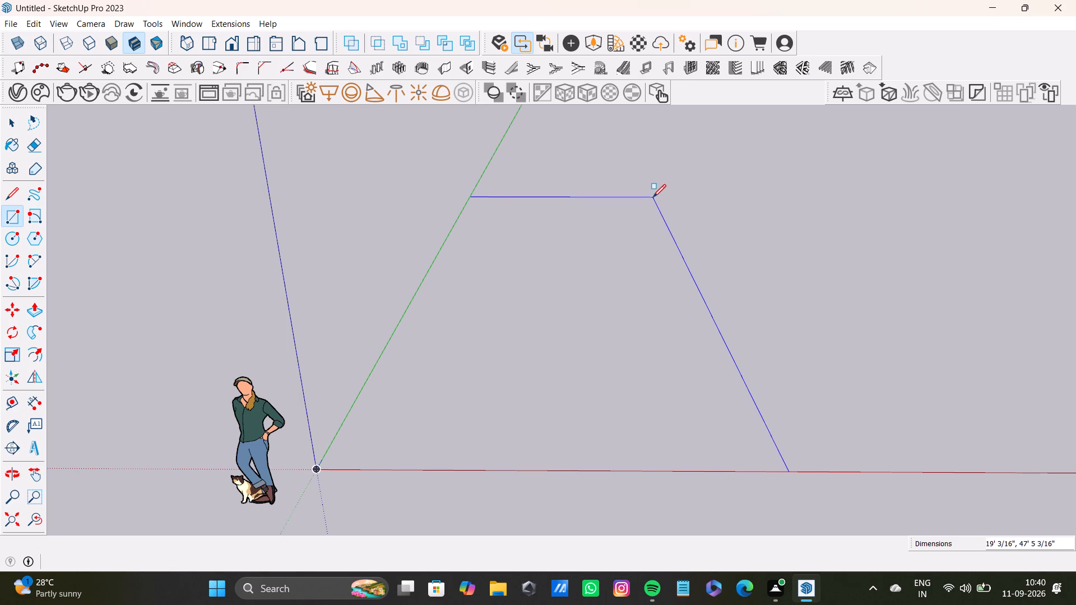
pyautogui.write("39',27'")
pyautogui.press('Return')
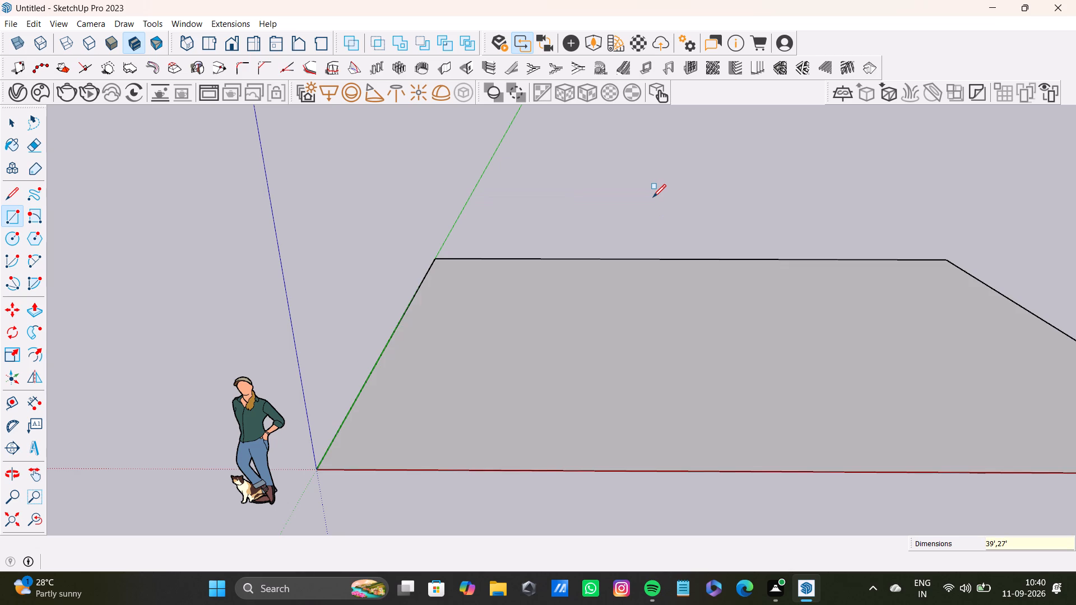
pyautogui.press('space')
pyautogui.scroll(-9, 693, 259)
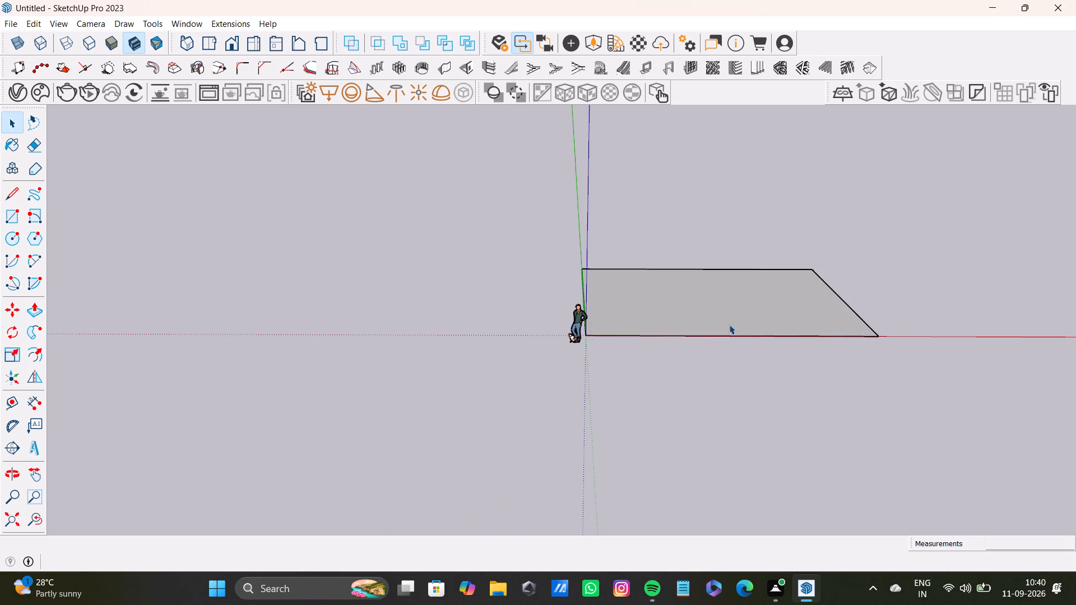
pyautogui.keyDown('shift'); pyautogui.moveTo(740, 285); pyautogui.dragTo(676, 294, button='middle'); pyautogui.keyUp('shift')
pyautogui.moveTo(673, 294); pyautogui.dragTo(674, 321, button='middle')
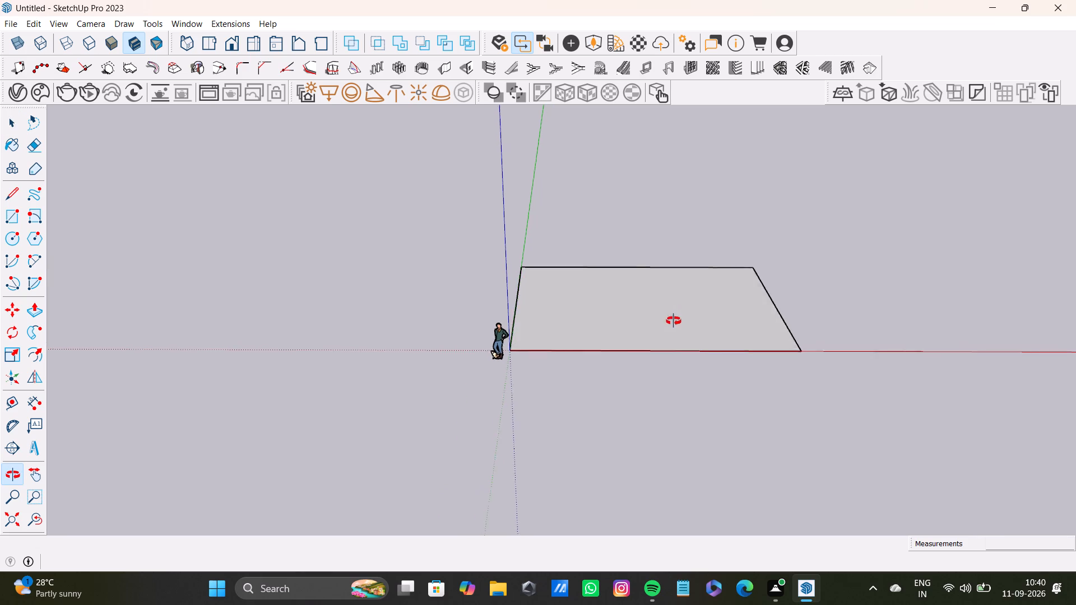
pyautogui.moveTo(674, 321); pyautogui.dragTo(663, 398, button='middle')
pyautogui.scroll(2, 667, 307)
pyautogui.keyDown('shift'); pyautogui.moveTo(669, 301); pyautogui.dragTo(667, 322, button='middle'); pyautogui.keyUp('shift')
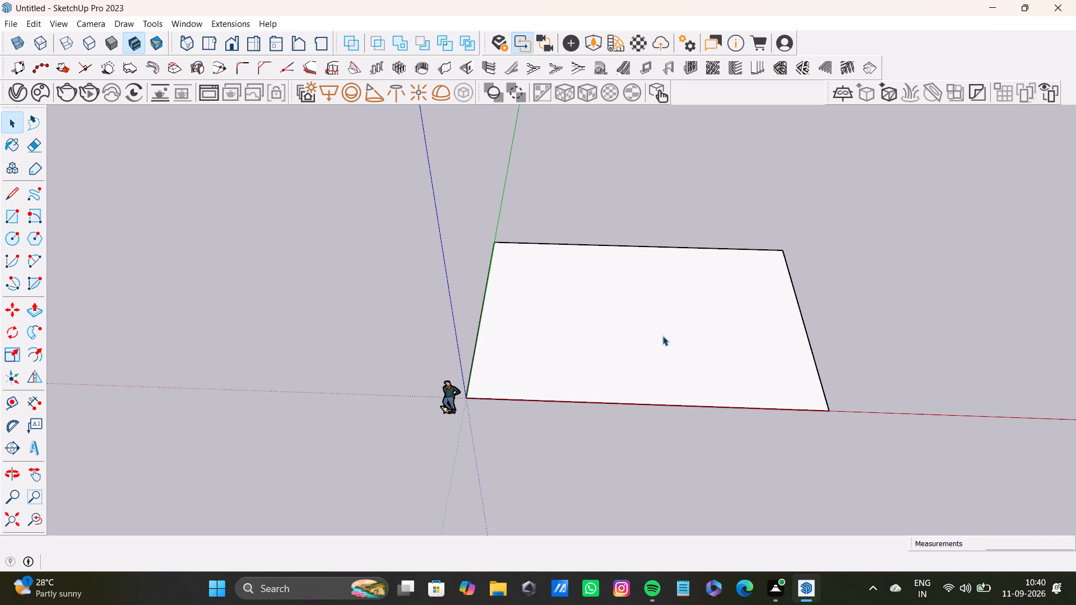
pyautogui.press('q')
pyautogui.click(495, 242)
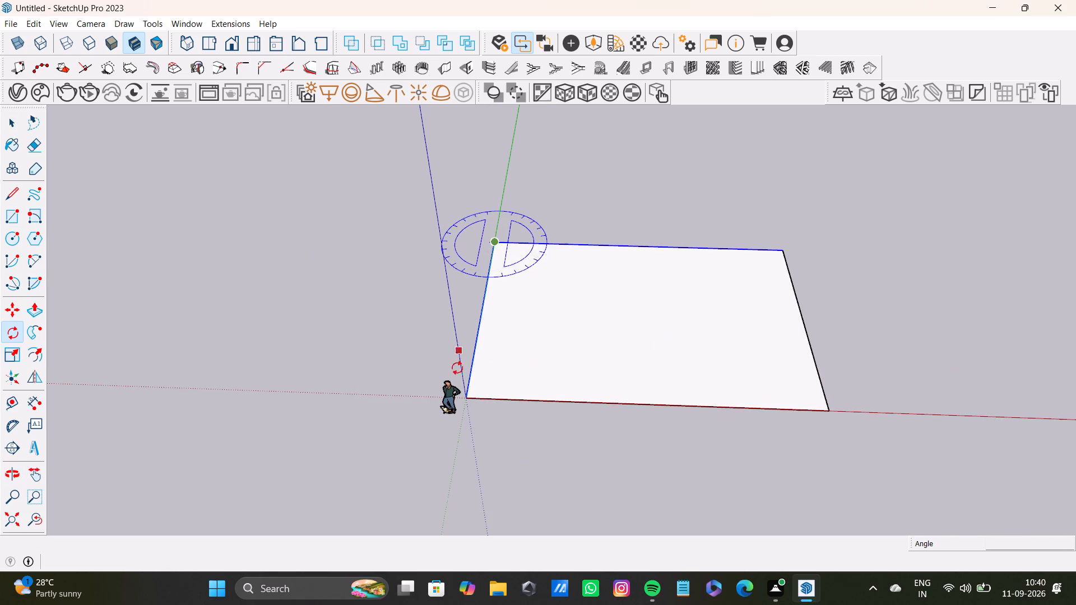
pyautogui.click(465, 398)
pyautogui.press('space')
# Rotate the whole rectangle a quarter turn about its far corner on the green axis, so its long sides run parallel to that axis.
pyautogui.tripleClick(637, 314)
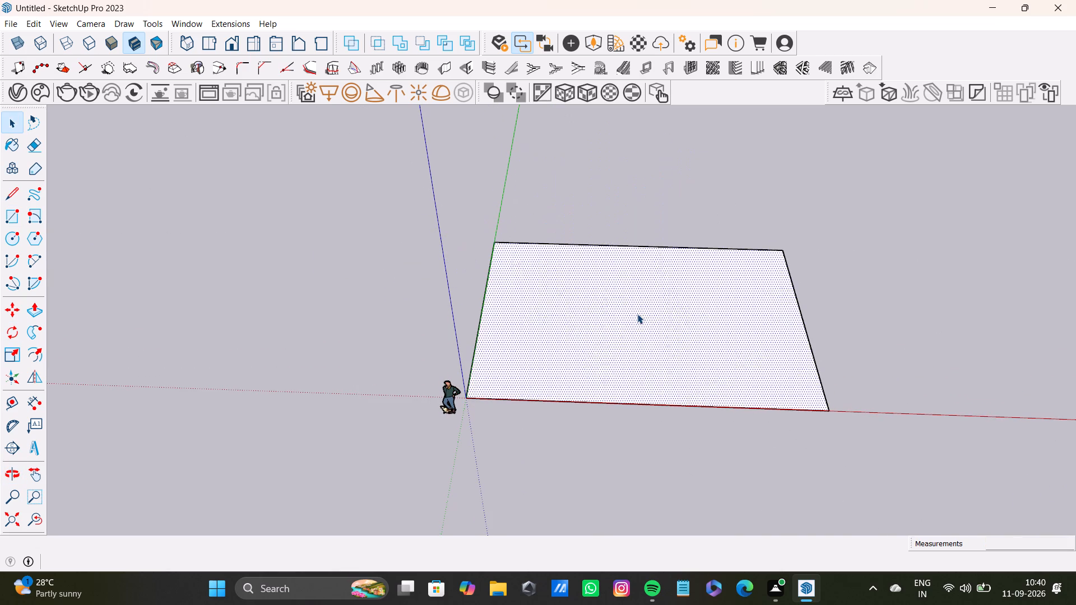
pyautogui.press('q')
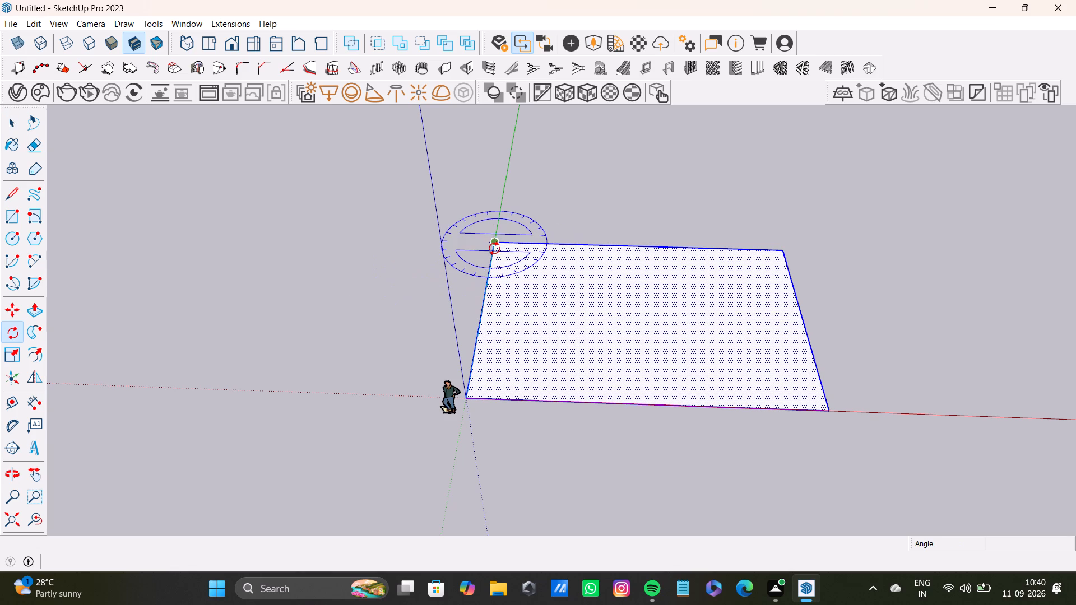
pyautogui.click(495, 243)
pyautogui.click(466, 398)
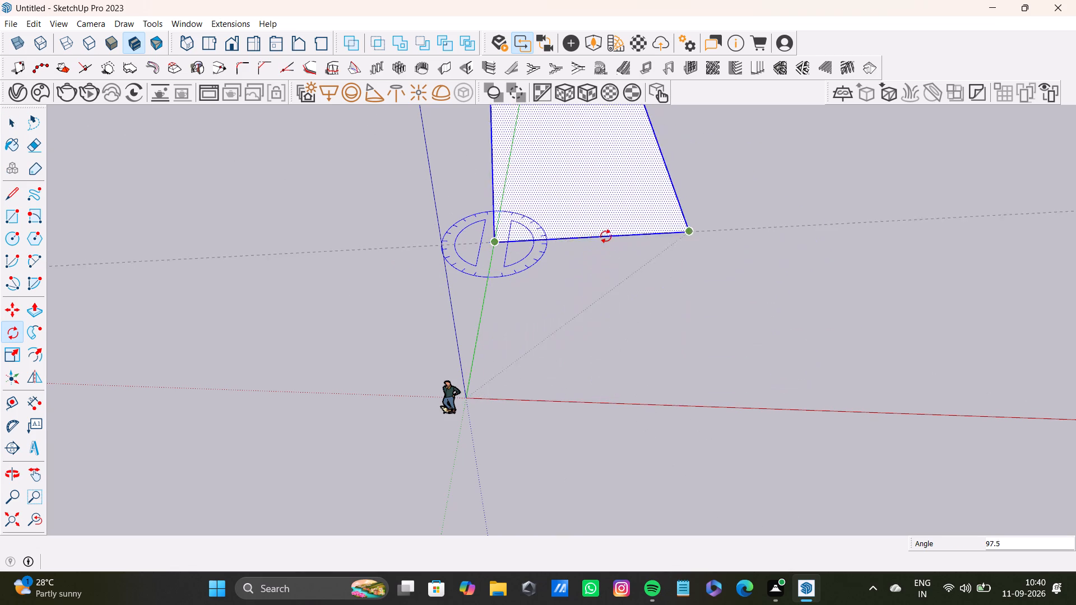
pyautogui.click(605, 250)
pyautogui.press('space')
pyautogui.scroll(-4, 624, 274)
pyautogui.keyDown('shift'); pyautogui.click(735, 227); pyautogui.keyUp('shift')
pyautogui.press('space')
# Move the rotated rectangle toward the origin so its near short edge lies on the red axis.
pyautogui.scroll(-2, 683, 244)
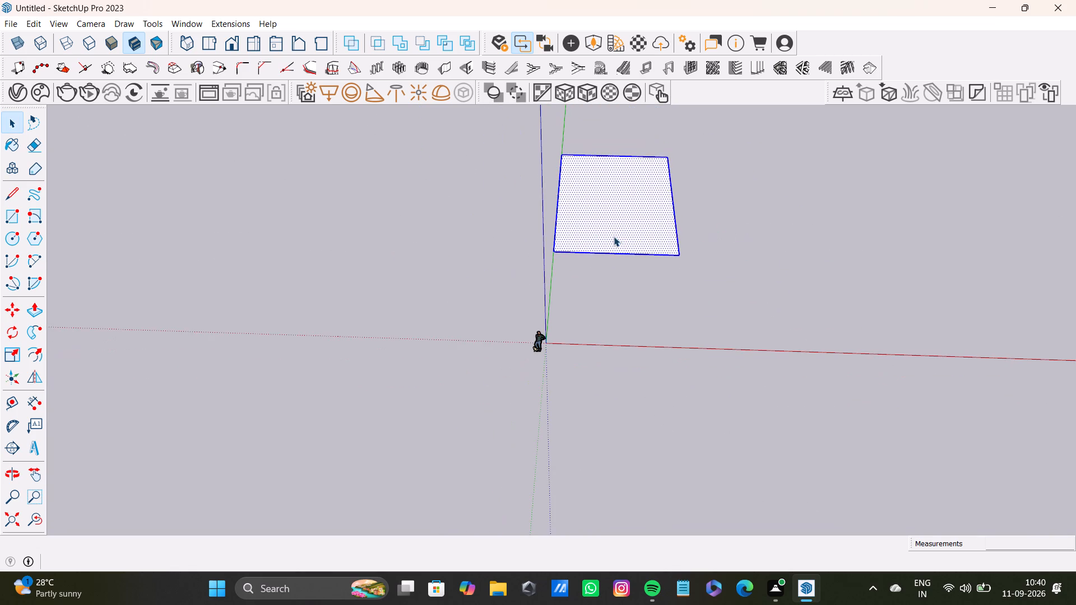
pyautogui.scroll(4, 614, 238)
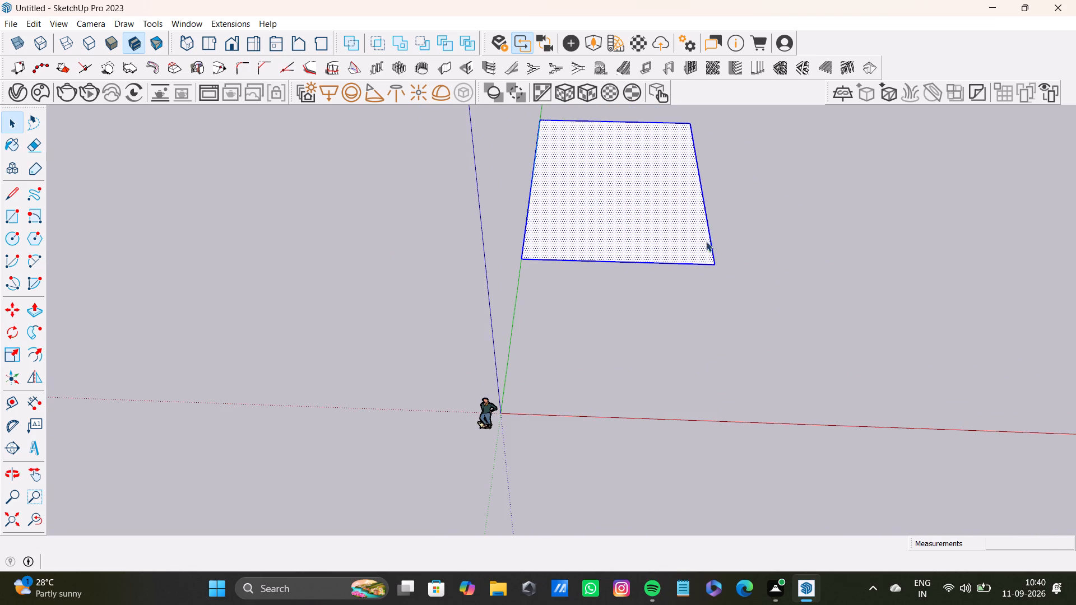
pyautogui.press('m')
pyautogui.click(713, 265)
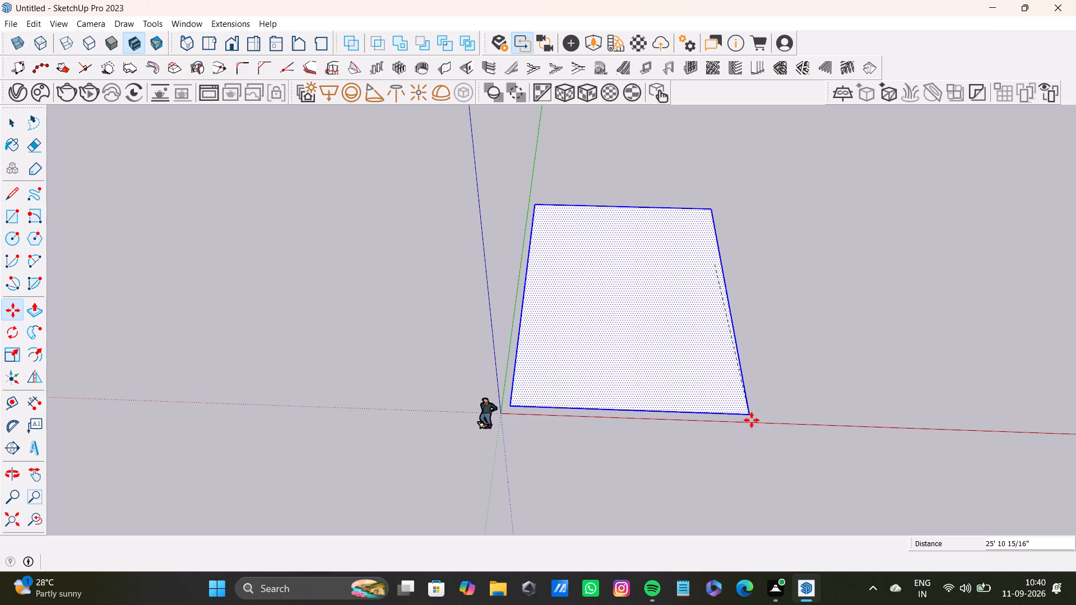
pyautogui.click(753, 422)
pyautogui.press('space')
# Measure the rectangle's far short edge and check along its long side with the Tape Measure.
pyautogui.scroll(-4, 749, 371)
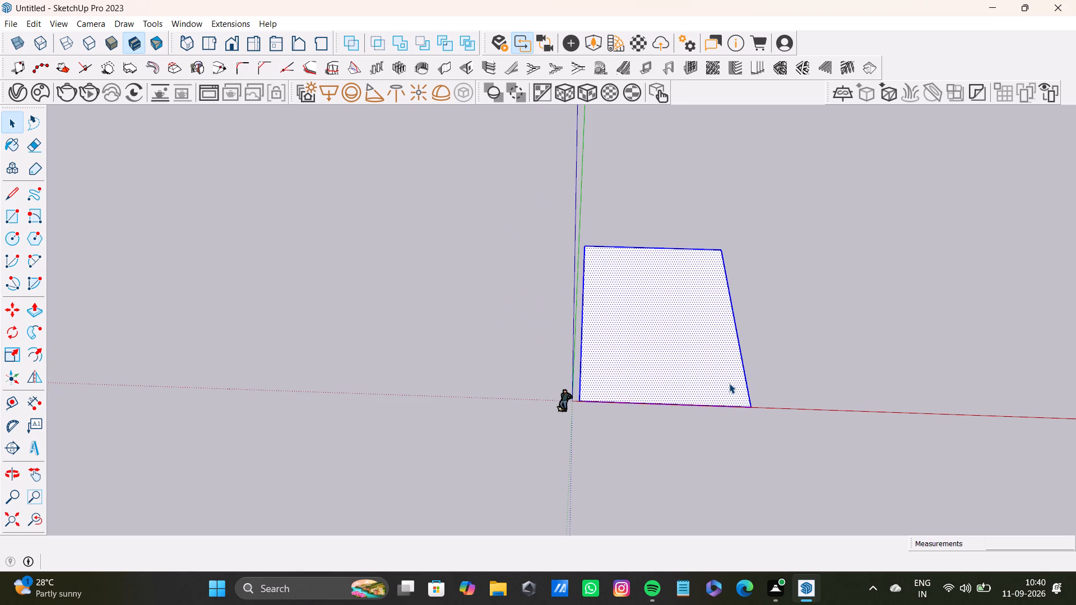
pyautogui.scroll(1, 623, 314)
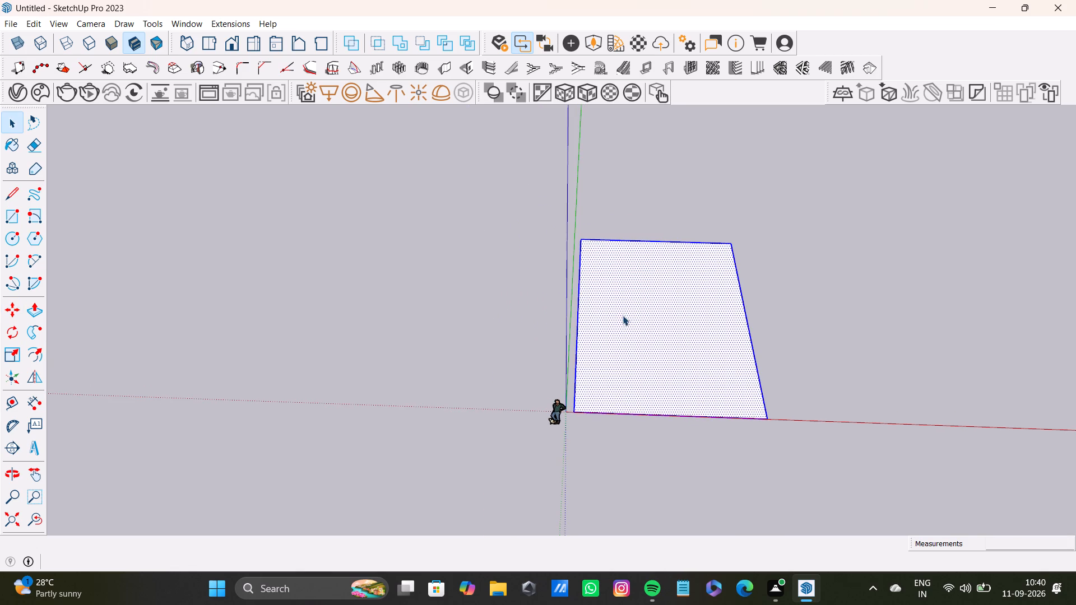
pyautogui.press('t')
pyautogui.scroll(6, 591, 265)
pyautogui.keyDown('shift'); pyautogui.moveTo(624, 288); pyautogui.dragTo(595, 416, button='middle'); pyautogui.keyUp('shift')
pyautogui.moveTo(596, 367); pyautogui.dragTo(592, 442, button='middle')
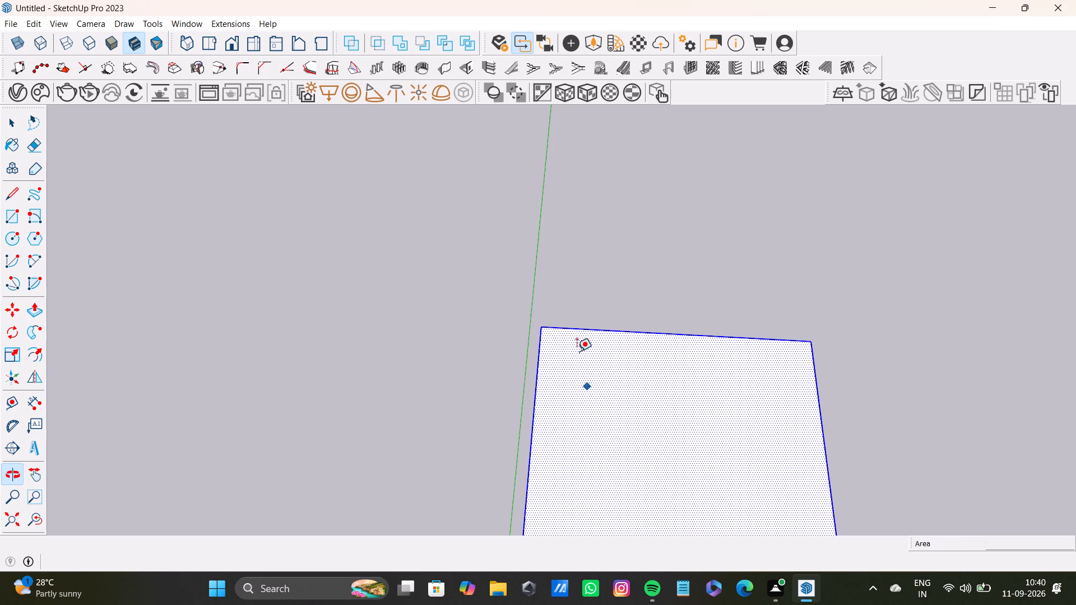
pyautogui.scroll(6, 564, 315)
pyautogui.click(533, 334)
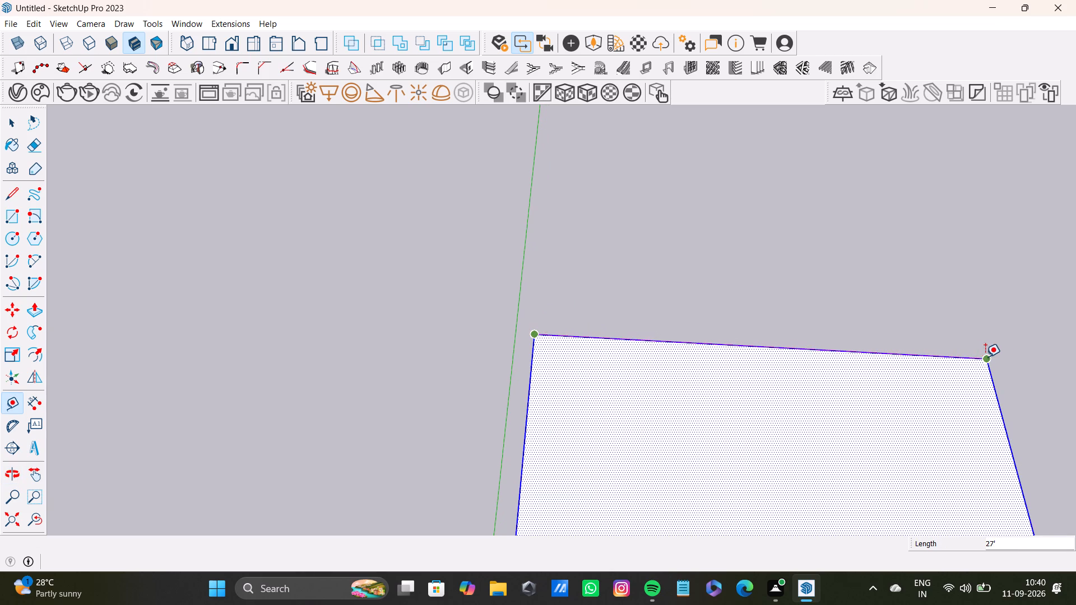
pyautogui.press('space')
pyautogui.scroll(-9, 984, 357)
pyautogui.keyDown('shift'); pyautogui.moveTo(924, 397); pyautogui.dragTo(734, 187, button='middle'); pyautogui.keyUp('shift')
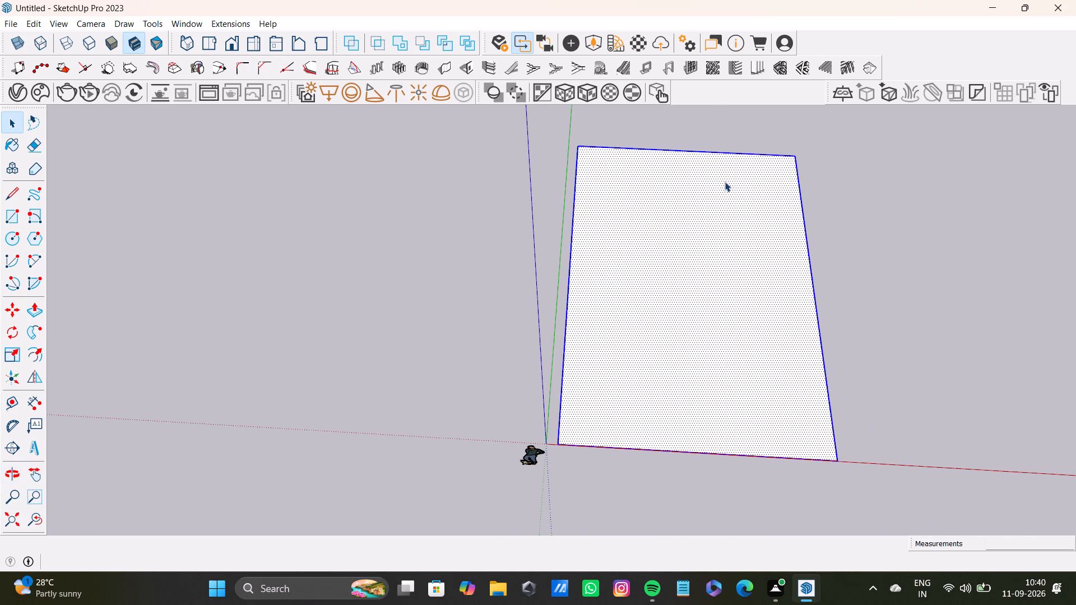
pyautogui.press('t')
pyautogui.click(793, 154)
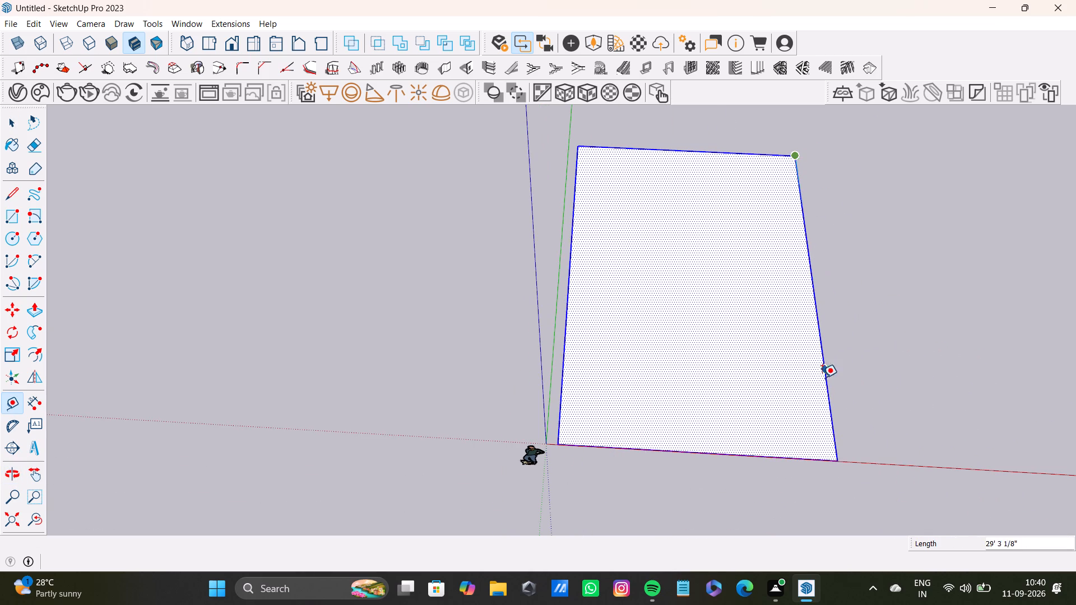
pyautogui.press('space')
# Move the rectangle by its near corner so that this corner sits exactly on the origin.
pyautogui.scroll(-4, 733, 365)
pyautogui.scroll(4, 699, 320)
pyautogui.keyDown('shift'); pyautogui.moveTo(699, 290); pyautogui.dragTo(637, 260, button='middle'); pyautogui.keyUp('shift')
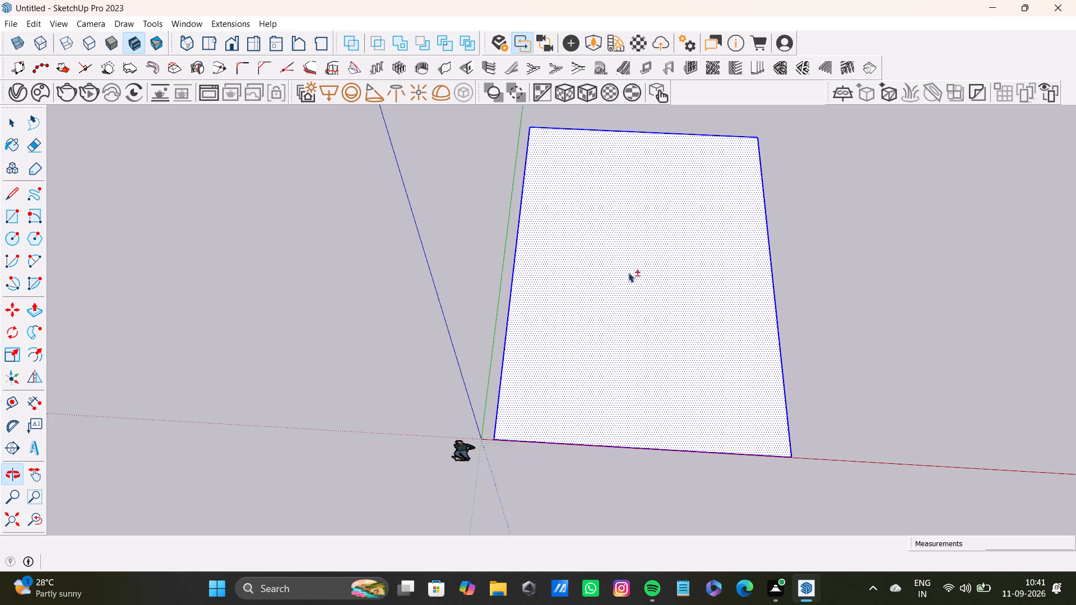
pyautogui.scroll(3, 591, 355)
pyautogui.moveTo(522, 390); pyautogui.dragTo(533, 248, button='middle')
pyautogui.scroll(2, 454, 400)
pyautogui.moveTo(458, 376); pyautogui.dragTo(478, 209, button='middle')
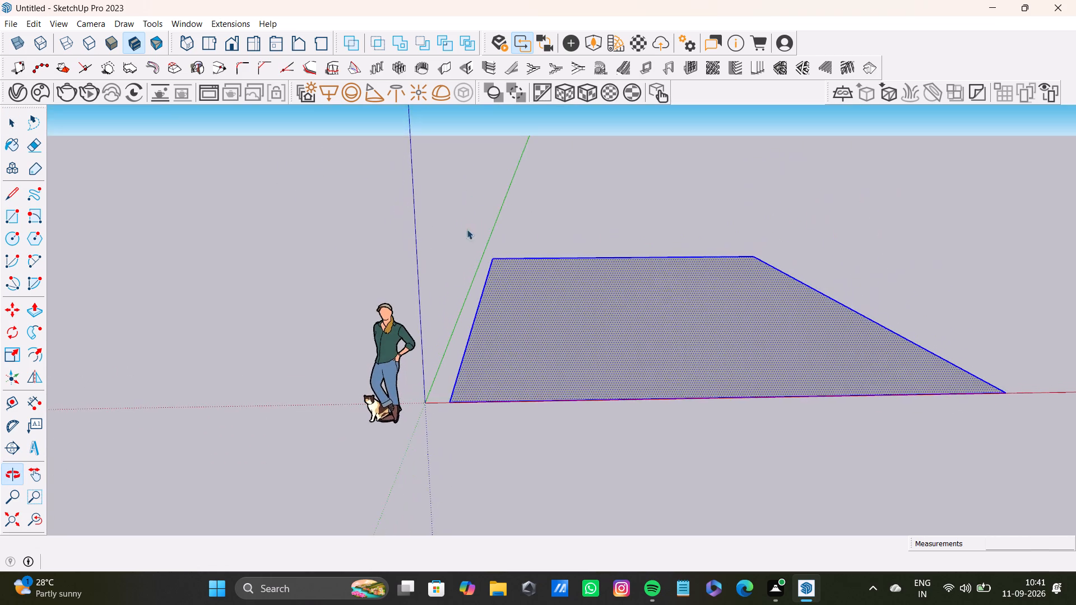
pyautogui.scroll(3, 476, 415)
pyautogui.press('m')
pyautogui.click(443, 398)
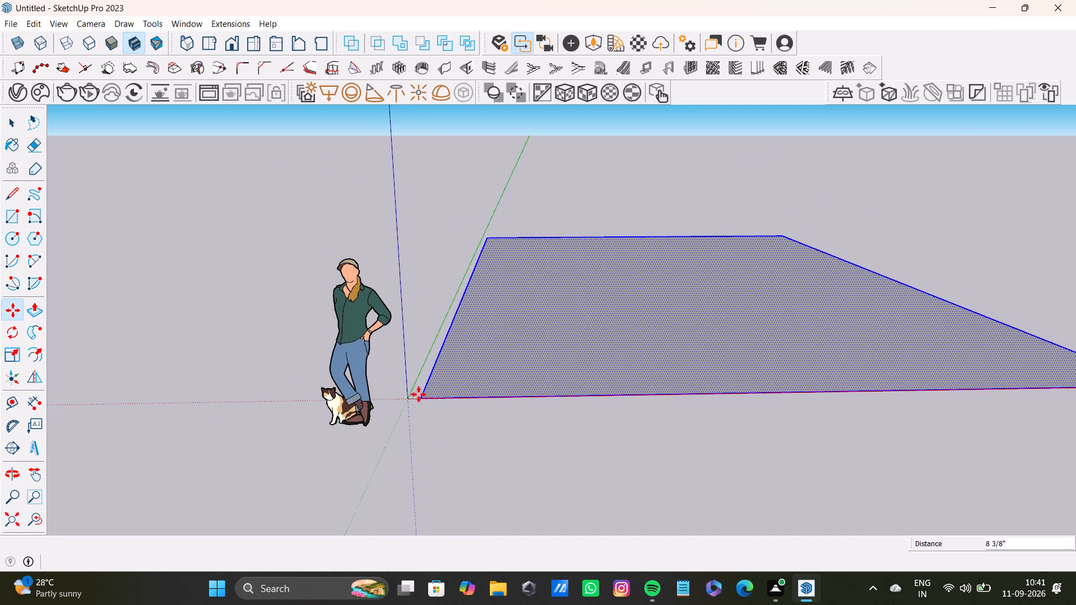
pyautogui.click(407, 399)
# Offset the rectangle's boundary 9" inward to outline the exterior wall thickness.
pyautogui.scroll(-4, 497, 361)
pyautogui.moveTo(550, 316); pyautogui.dragTo(525, 461, button='middle')
pyautogui.scroll(-4, 549, 401)
pyautogui.keyDown('shift'); pyautogui.moveTo(555, 312); pyautogui.dragTo(531, 350, button='middle'); pyautogui.keyUp('shift')
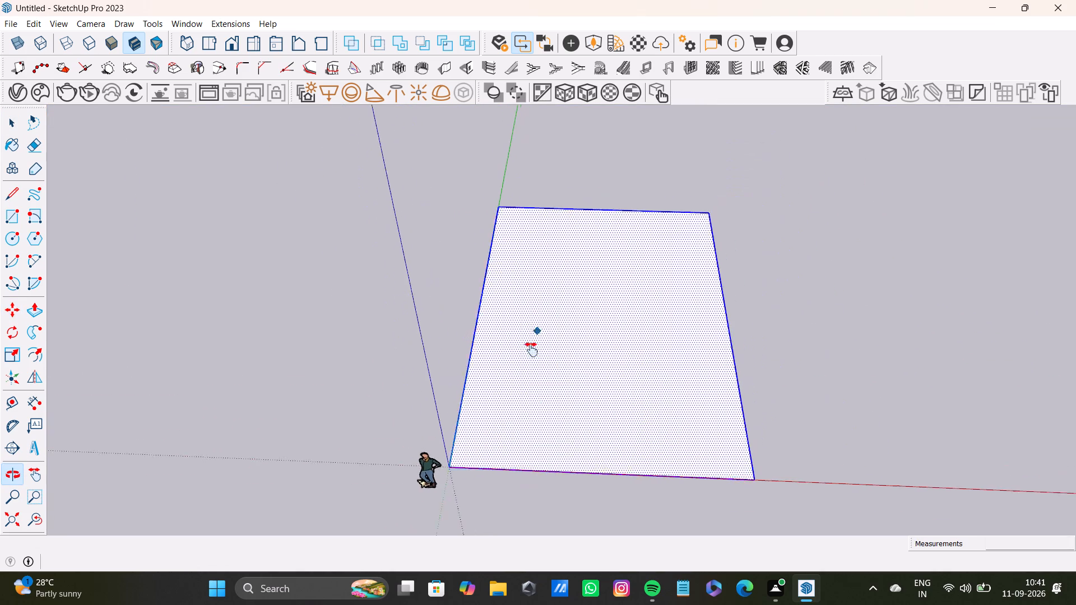
pyautogui.keyDown('shift'); pyautogui.moveTo(531, 350); pyautogui.dragTo(540, 347, button='middle'); pyautogui.keyUp('shift')
pyautogui.moveTo(552, 395); pyautogui.dragTo(552, 431, button='middle')
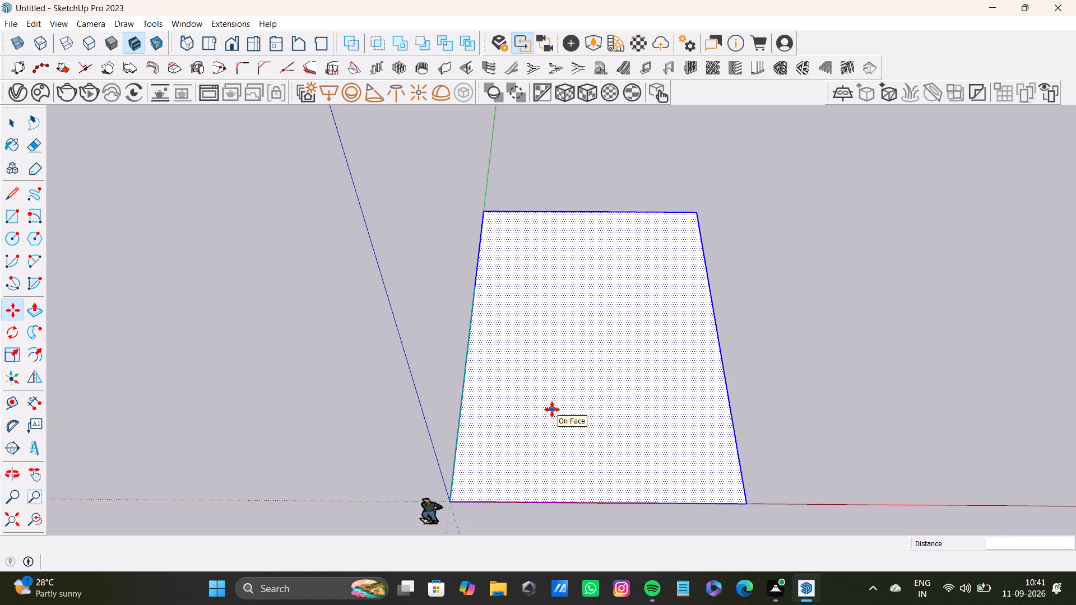
pyautogui.press('f')
pyautogui.click(553, 406)
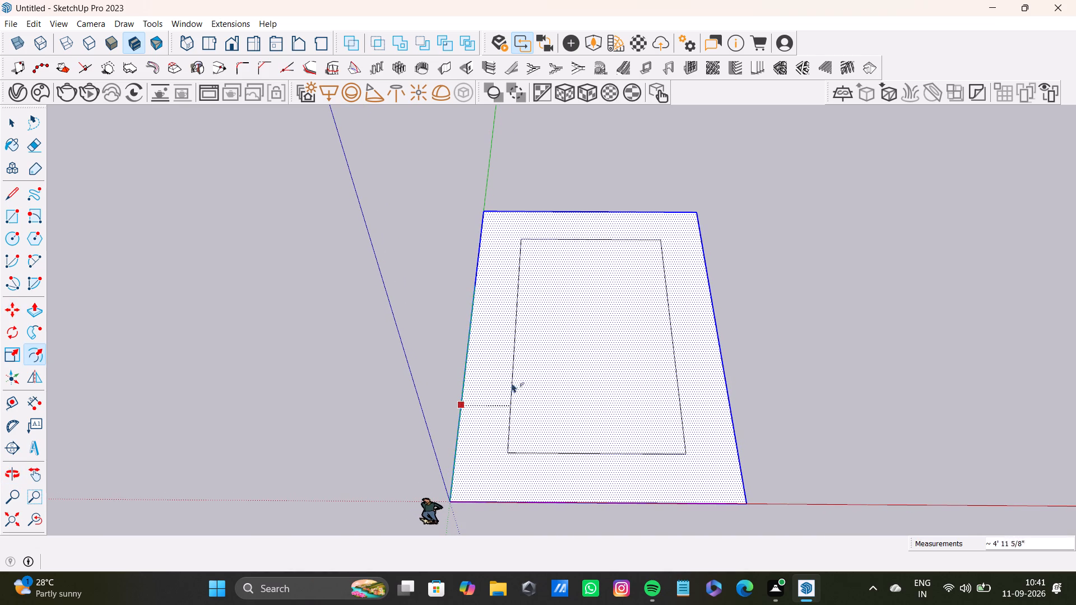
pyautogui.write('9"')
pyautogui.press('Return')
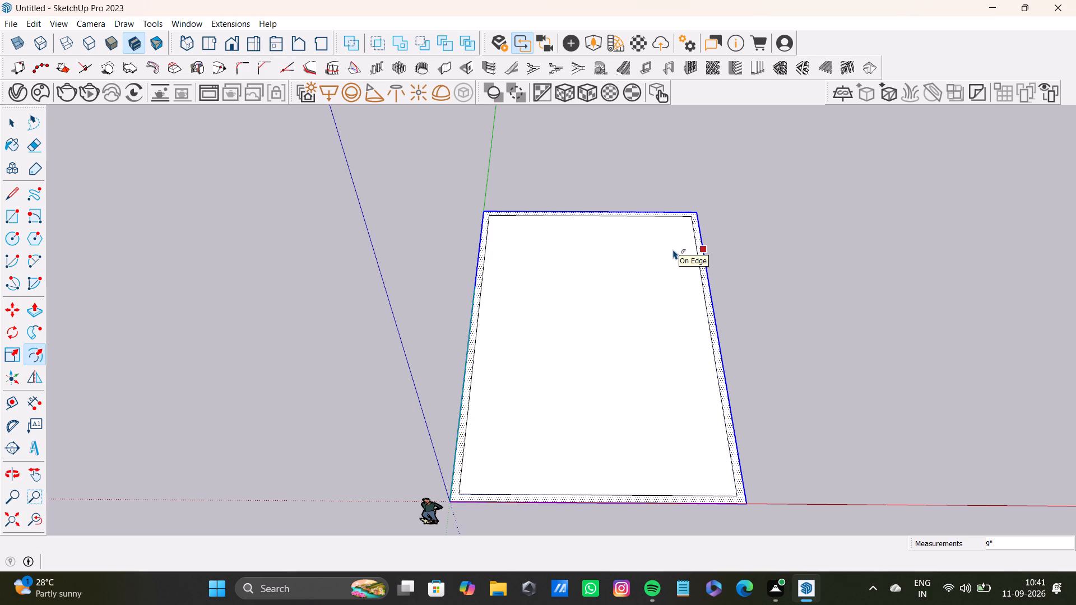
# Place a guide line 11' inside the inner edge of the far short wall, parallel to that edge.
pyautogui.scroll(3, 595, 194)
pyautogui.moveTo(643, 285); pyautogui.dragTo(639, 450, button='middle')
pyautogui.scroll(8, 633, 320)
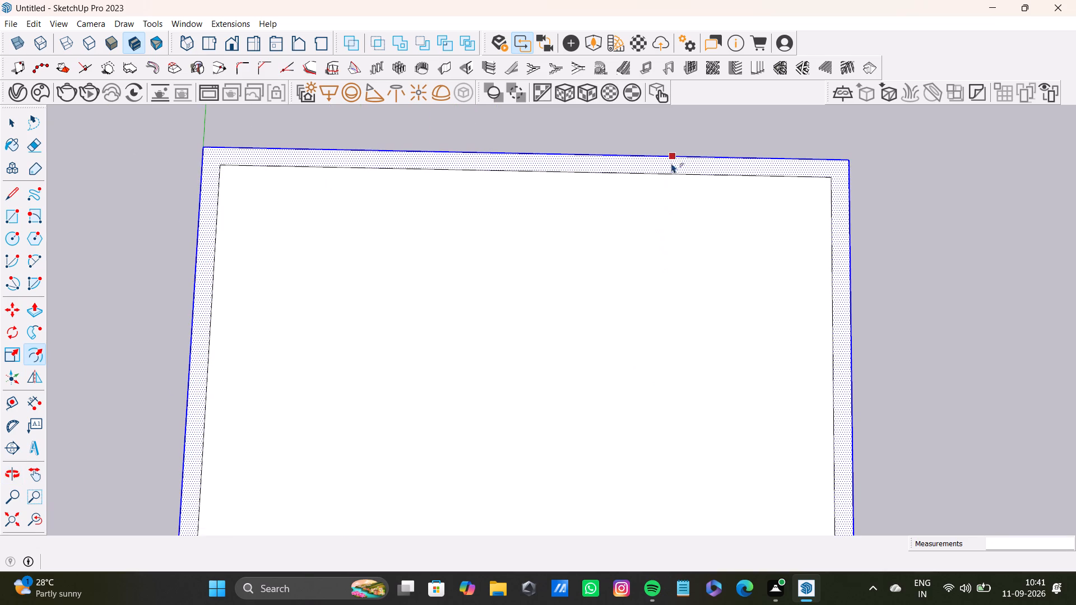
pyautogui.press('space')
pyautogui.write('t')
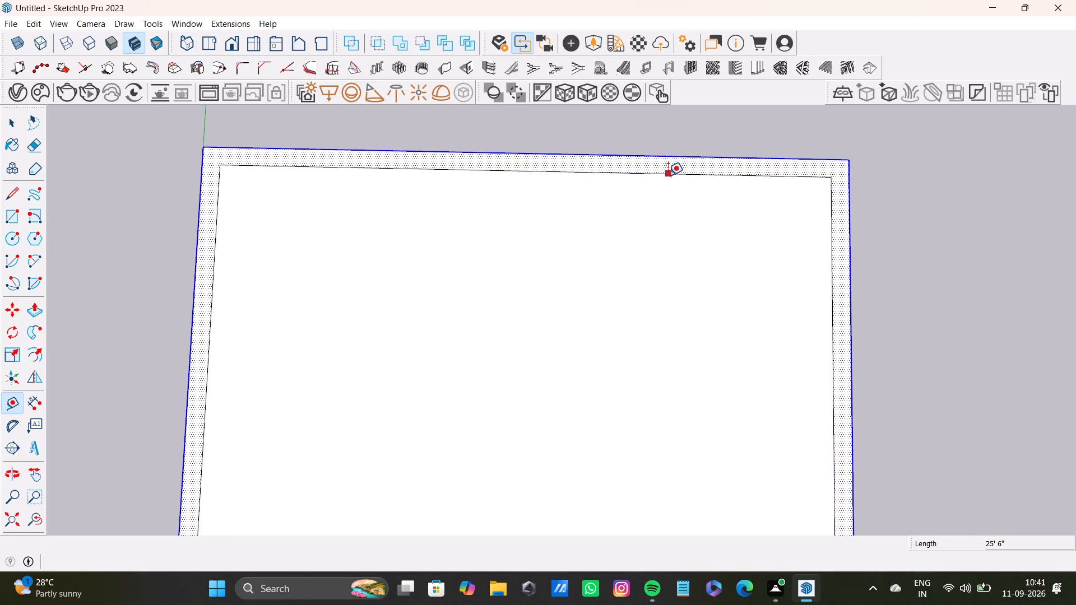
pyautogui.click(668, 175)
pyautogui.scroll(-4, 656, 375)
pyautogui.moveTo(656, 376); pyautogui.dragTo(636, 356, button='middle')
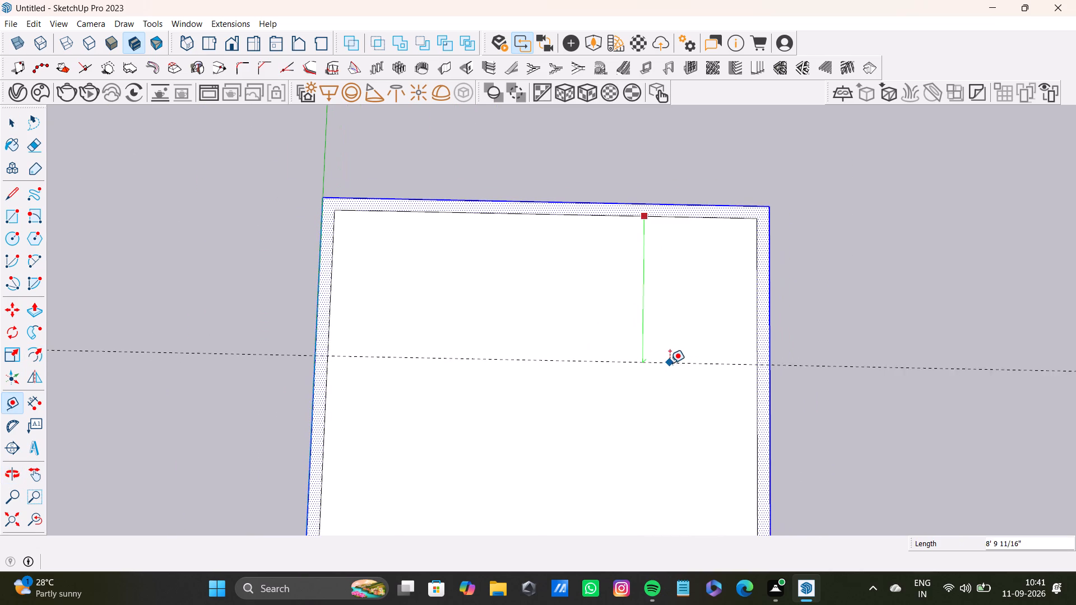
pyautogui.write("10'")
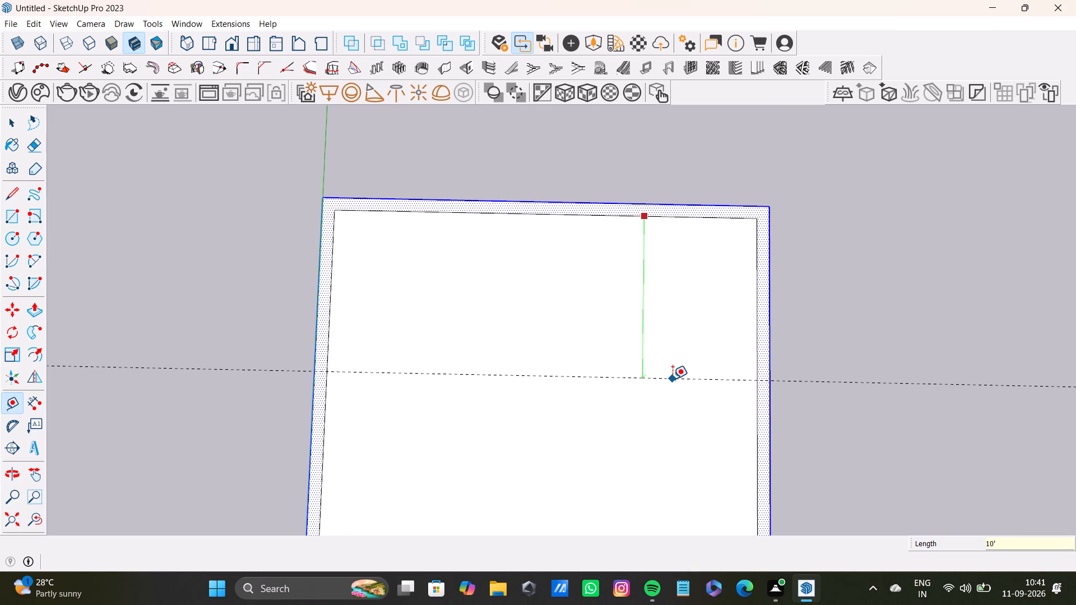
pyautogui.press('BackSpace')
pyautogui.press('BackSpace')
pyautogui.press('BackSpace')
pyautogui.write('11')
pyautogui.press("'")
pyautogui.press('Return')
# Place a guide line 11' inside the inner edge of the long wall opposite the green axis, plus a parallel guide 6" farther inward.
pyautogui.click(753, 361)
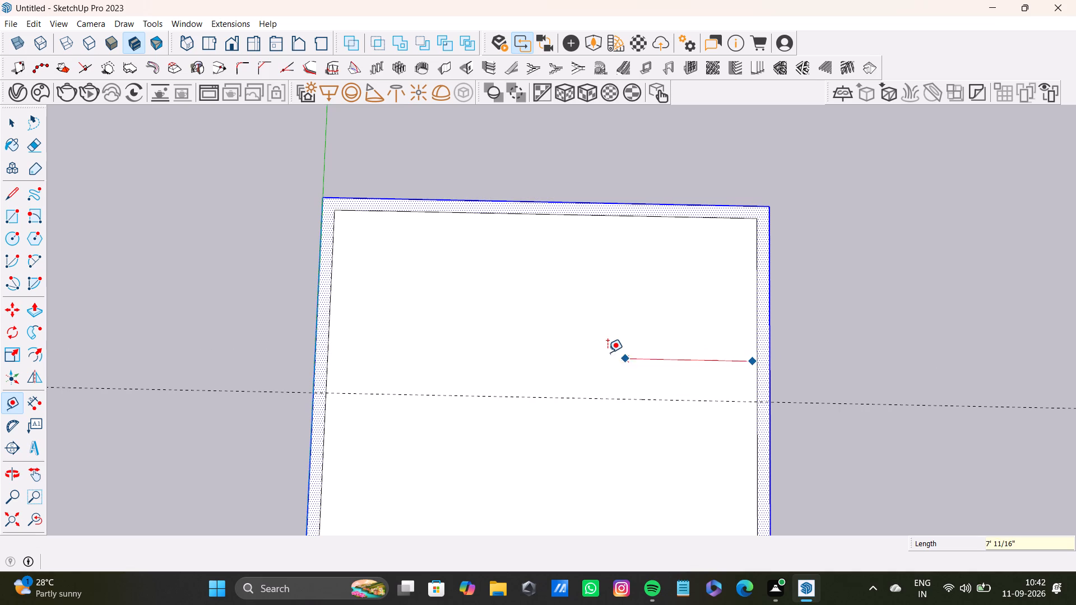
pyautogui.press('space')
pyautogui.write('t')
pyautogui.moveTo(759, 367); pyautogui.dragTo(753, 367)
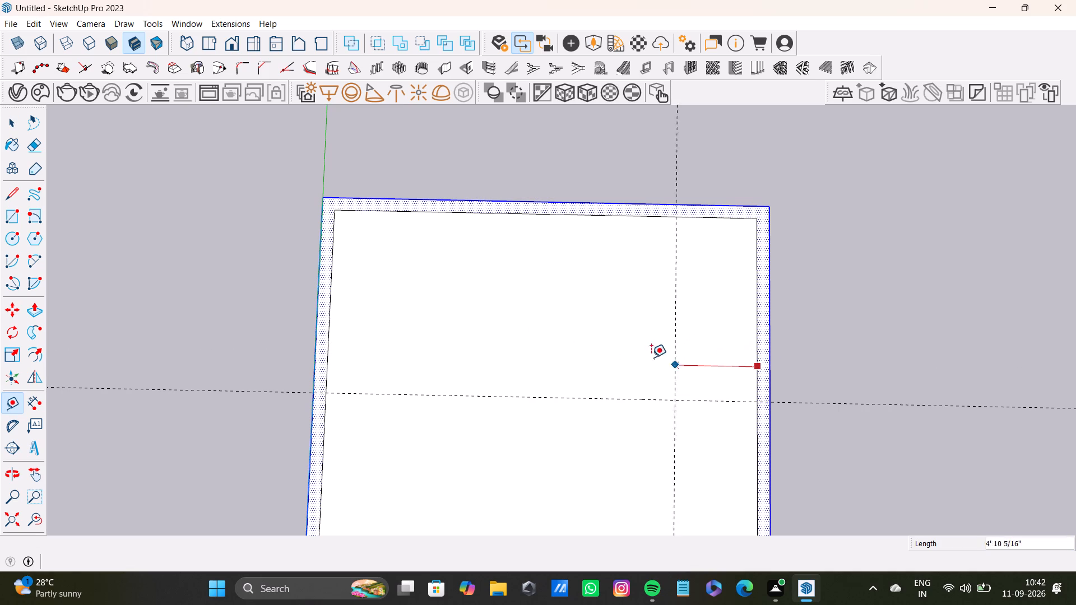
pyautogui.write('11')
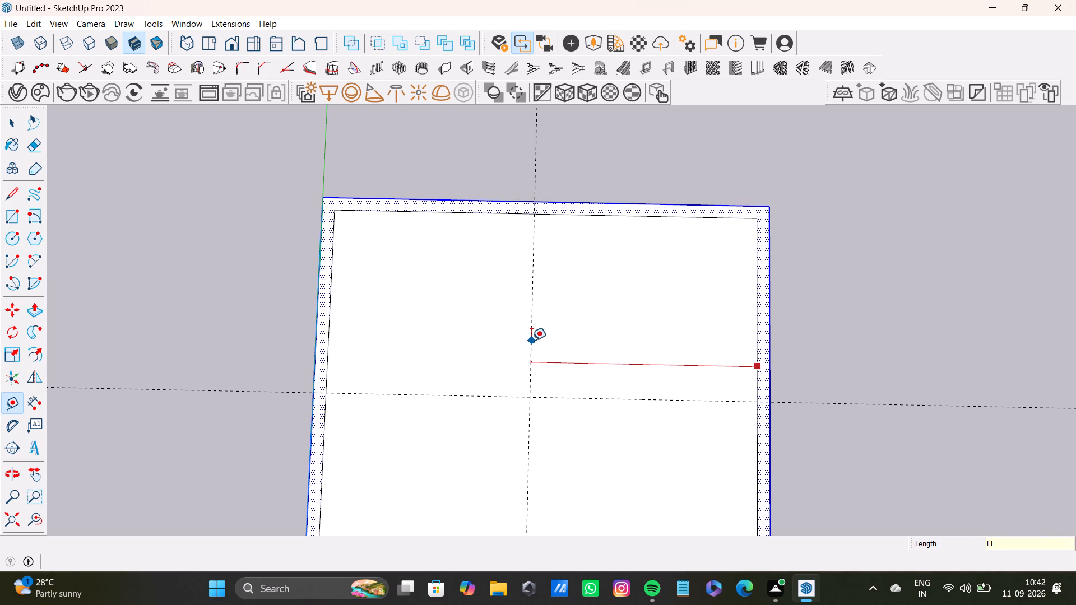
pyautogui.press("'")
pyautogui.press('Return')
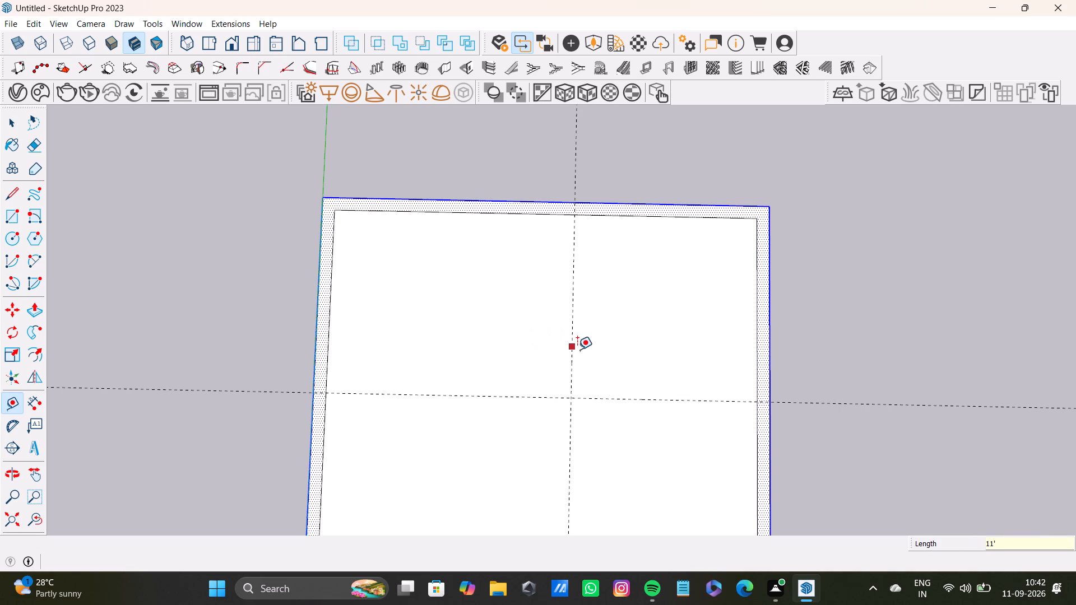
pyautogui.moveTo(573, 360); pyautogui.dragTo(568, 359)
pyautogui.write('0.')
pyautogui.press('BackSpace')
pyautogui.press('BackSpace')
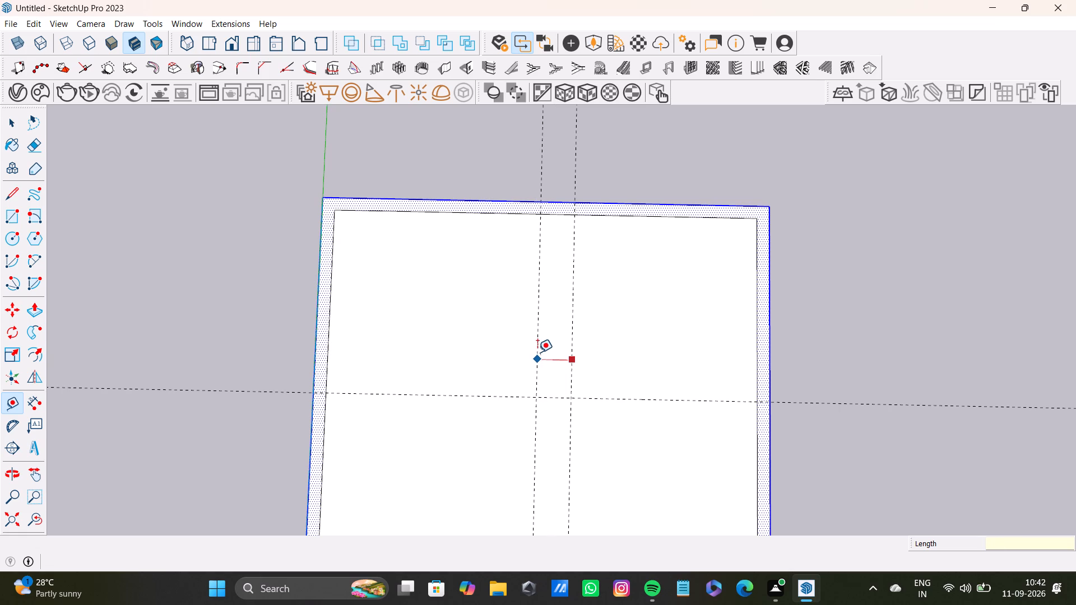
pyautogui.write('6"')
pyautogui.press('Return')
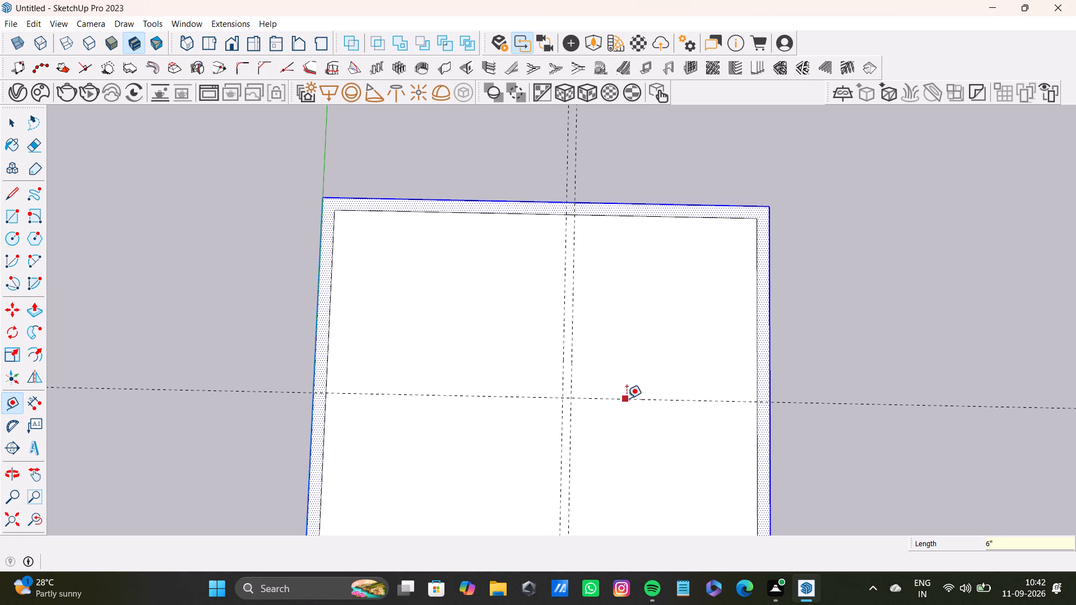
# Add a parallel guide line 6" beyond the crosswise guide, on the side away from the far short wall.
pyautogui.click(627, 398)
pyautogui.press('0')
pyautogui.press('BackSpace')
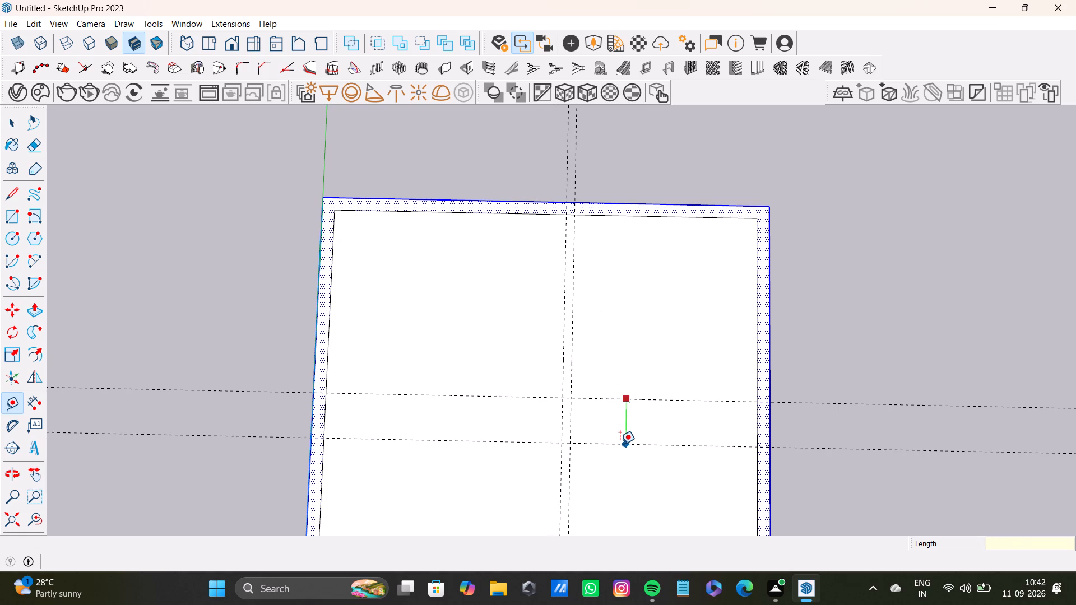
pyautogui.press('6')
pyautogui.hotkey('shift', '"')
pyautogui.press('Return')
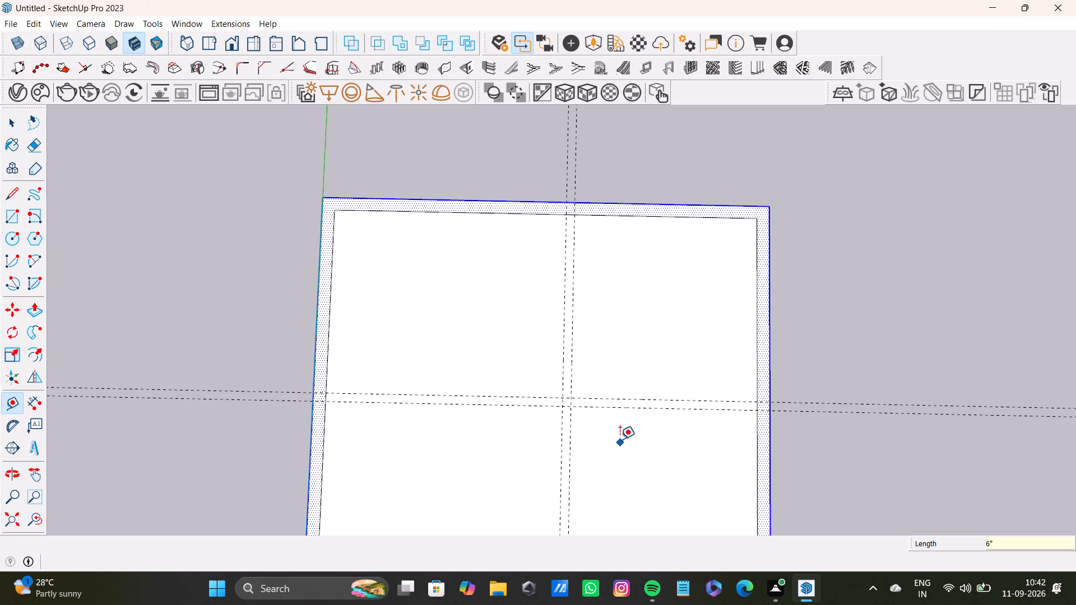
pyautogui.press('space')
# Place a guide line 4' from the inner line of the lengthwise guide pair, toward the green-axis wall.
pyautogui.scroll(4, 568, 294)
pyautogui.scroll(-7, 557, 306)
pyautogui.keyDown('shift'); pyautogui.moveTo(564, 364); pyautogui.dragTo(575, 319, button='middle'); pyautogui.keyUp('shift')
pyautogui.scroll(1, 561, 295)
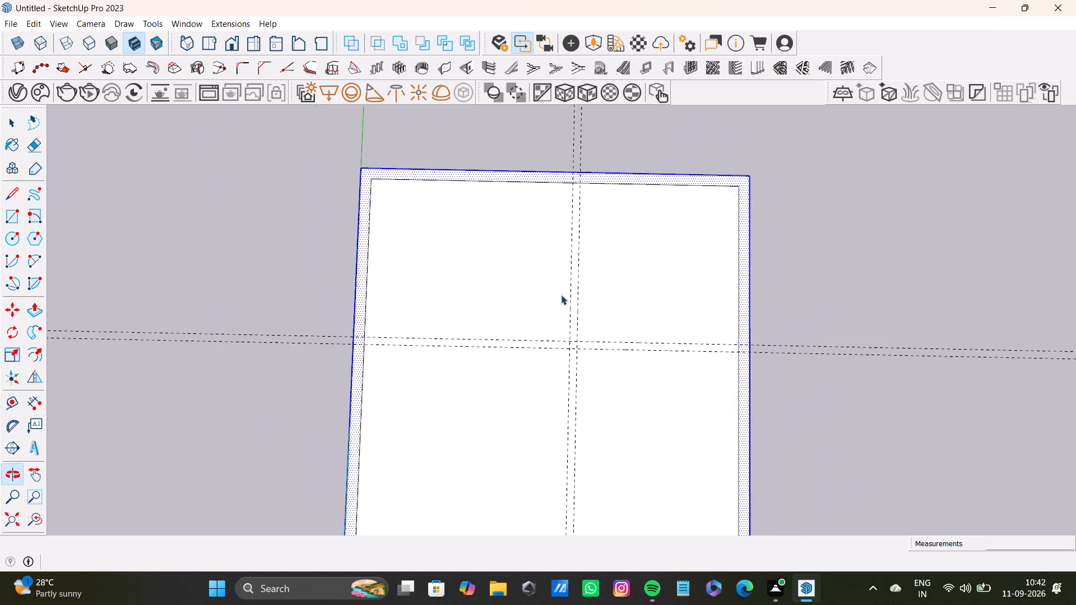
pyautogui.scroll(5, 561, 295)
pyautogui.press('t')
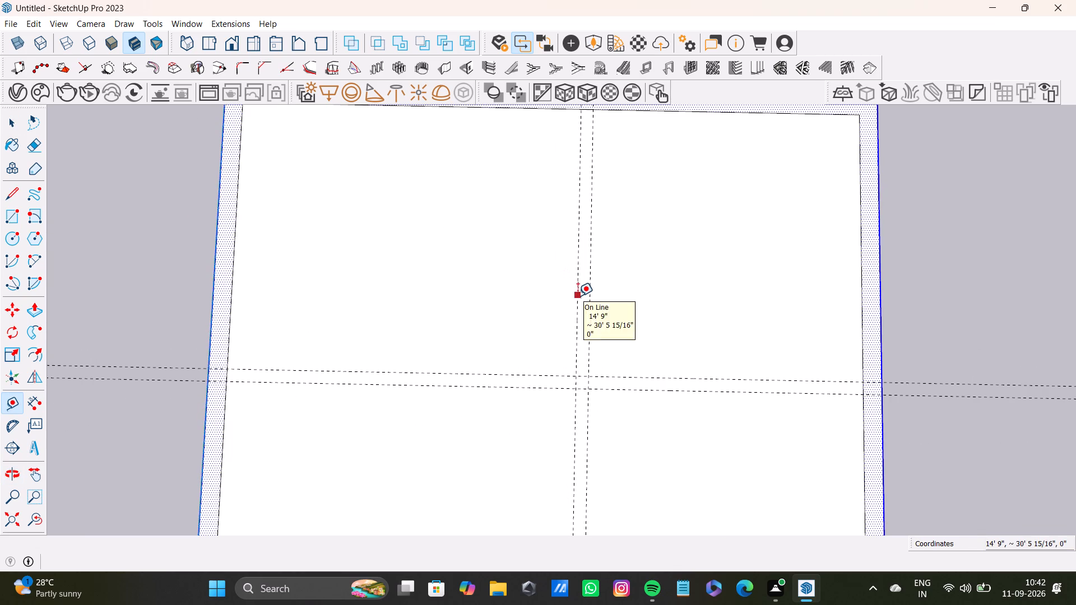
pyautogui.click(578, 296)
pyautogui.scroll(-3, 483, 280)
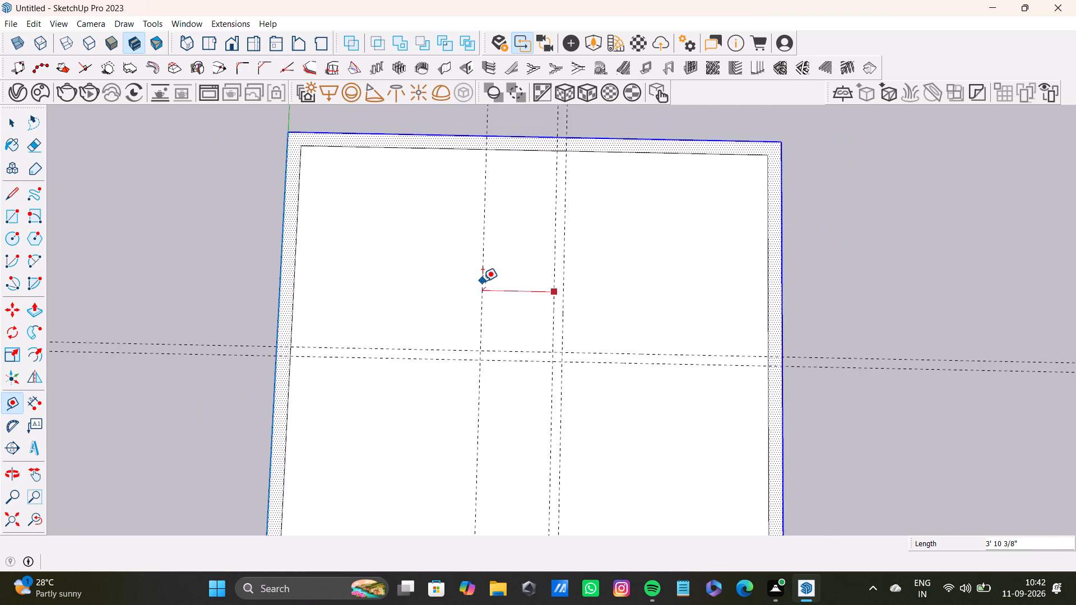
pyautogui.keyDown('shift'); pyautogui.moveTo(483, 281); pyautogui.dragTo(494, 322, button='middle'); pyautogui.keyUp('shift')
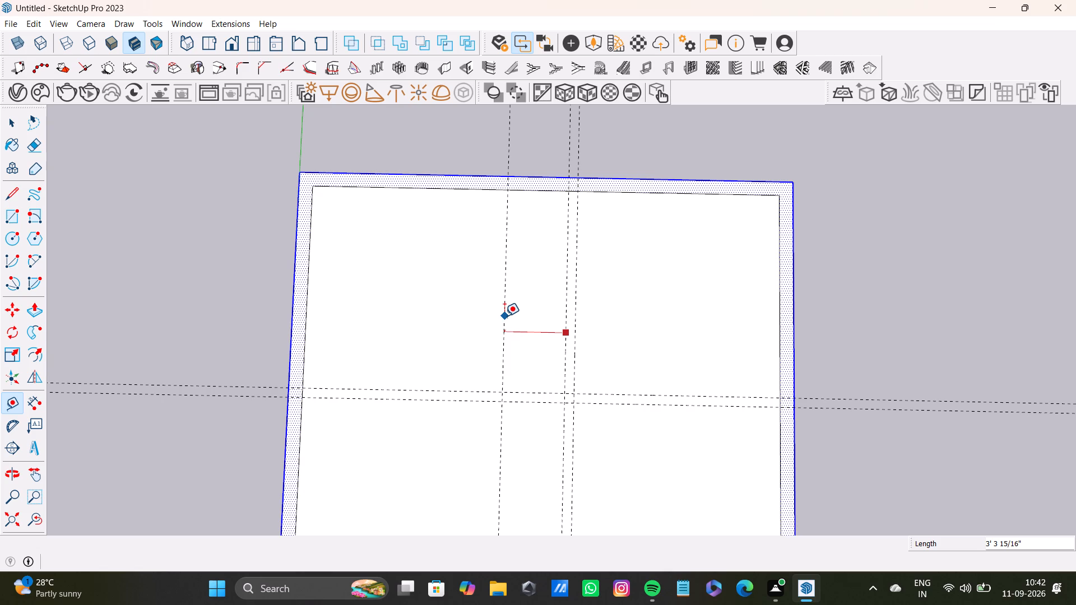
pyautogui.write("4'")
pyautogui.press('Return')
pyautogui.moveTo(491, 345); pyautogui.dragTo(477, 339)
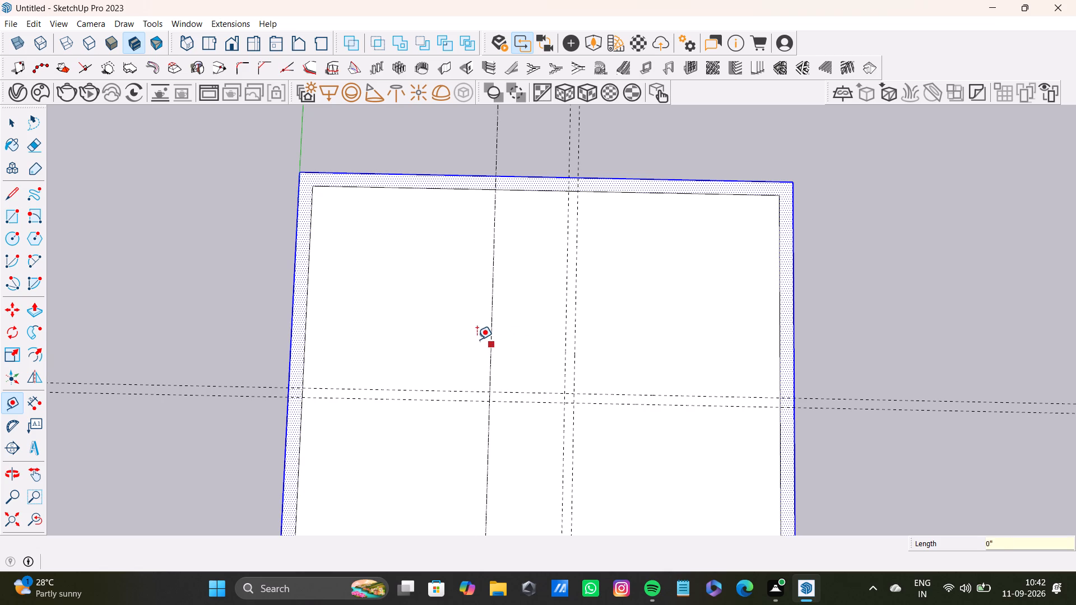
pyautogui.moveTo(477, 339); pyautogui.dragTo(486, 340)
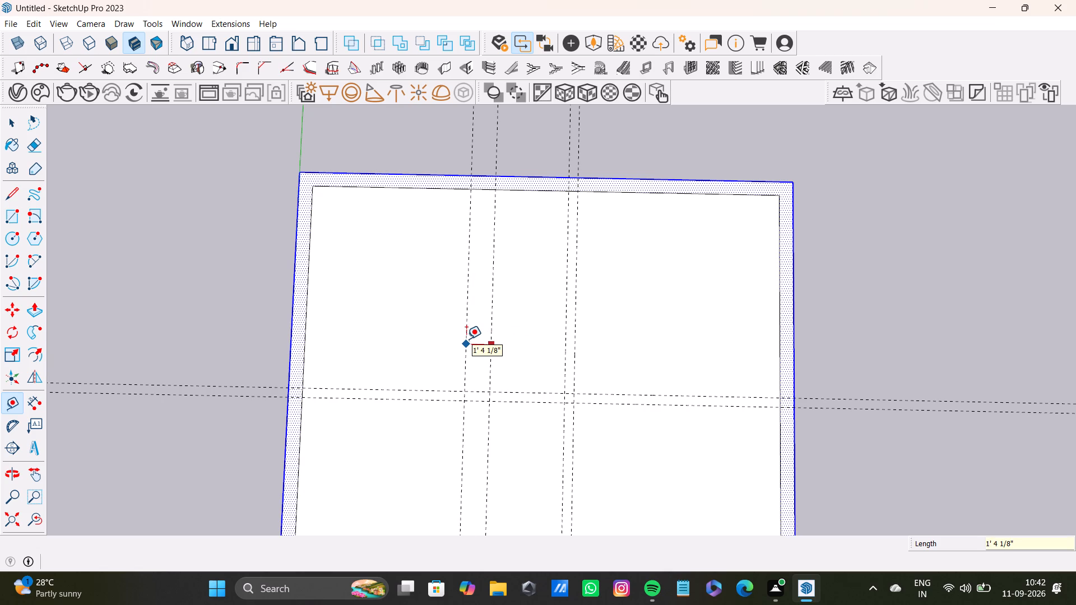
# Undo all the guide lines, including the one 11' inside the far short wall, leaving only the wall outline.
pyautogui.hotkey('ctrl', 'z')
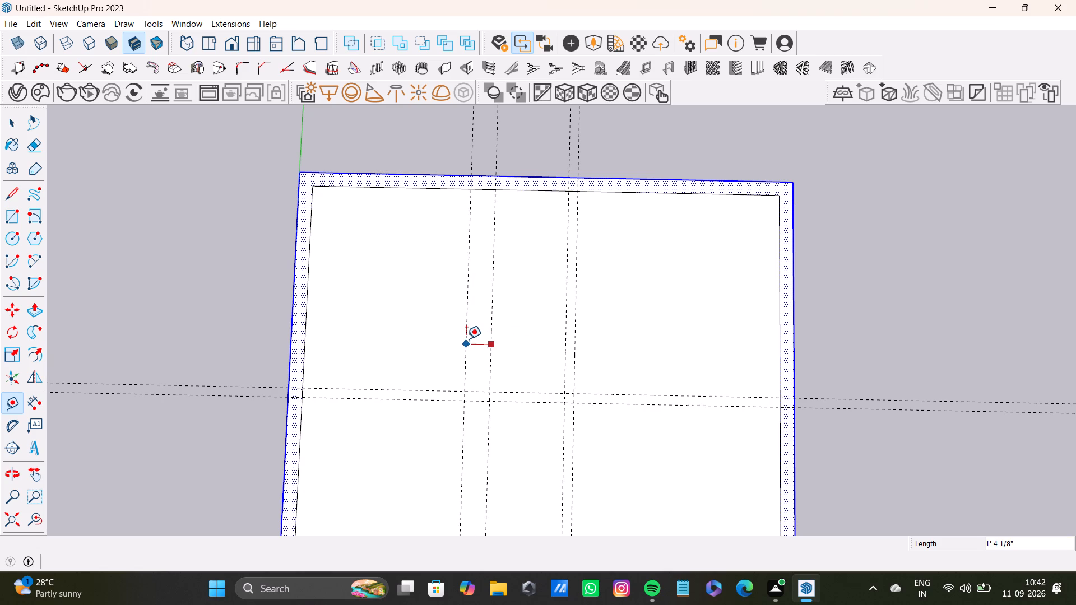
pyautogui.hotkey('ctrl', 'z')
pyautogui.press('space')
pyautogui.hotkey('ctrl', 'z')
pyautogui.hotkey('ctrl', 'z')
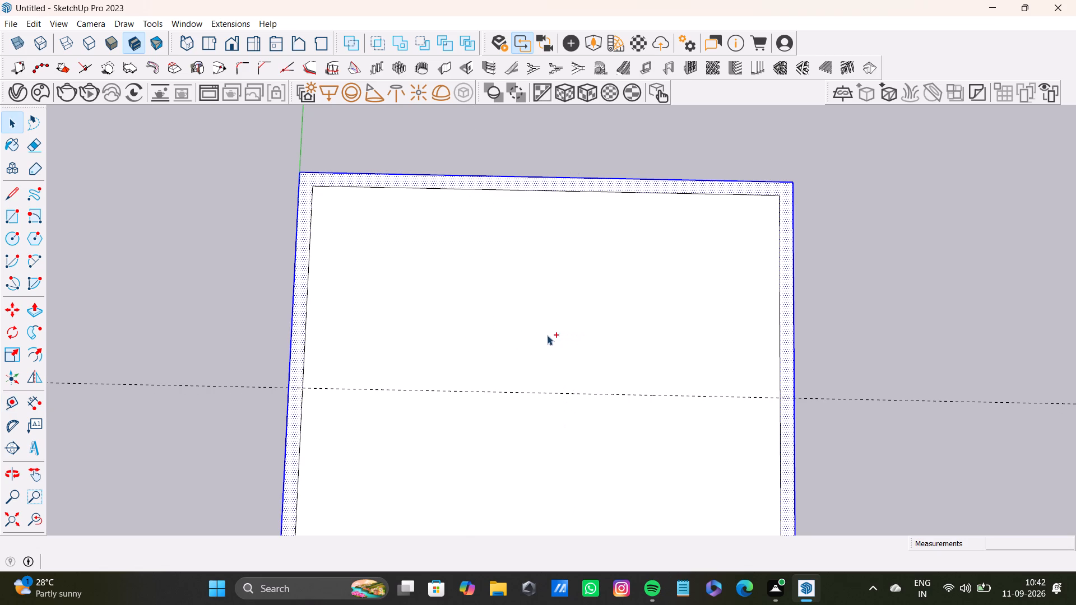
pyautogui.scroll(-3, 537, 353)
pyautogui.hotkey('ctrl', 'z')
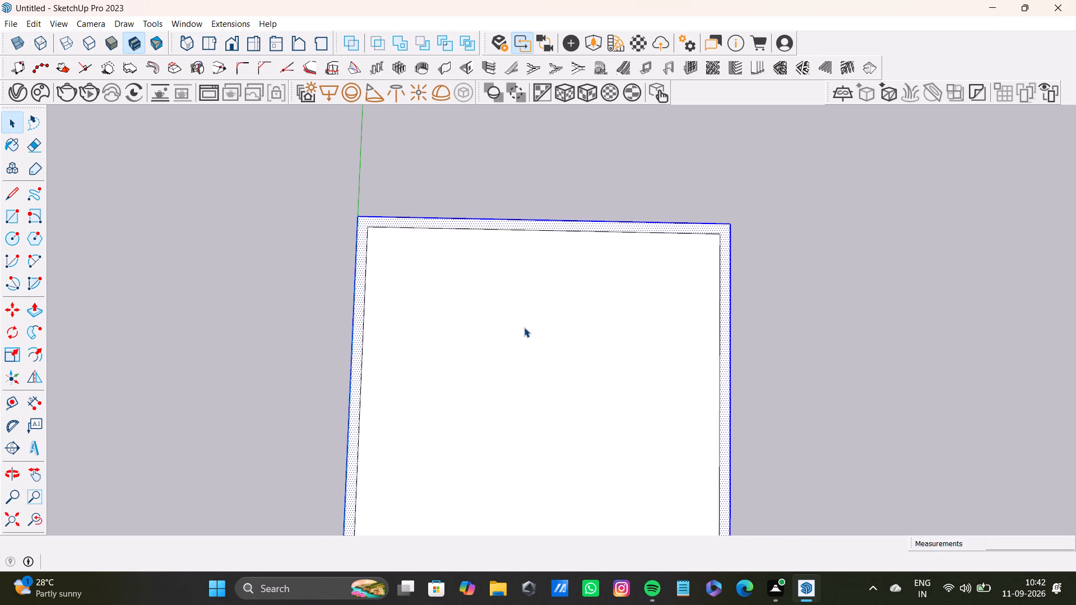
# Place a guide line 11' inside the inner edge of the far short wall, parallel to that edge.
pyautogui.press('t')
pyautogui.scroll(4, 595, 250)
pyautogui.click(652, 222)
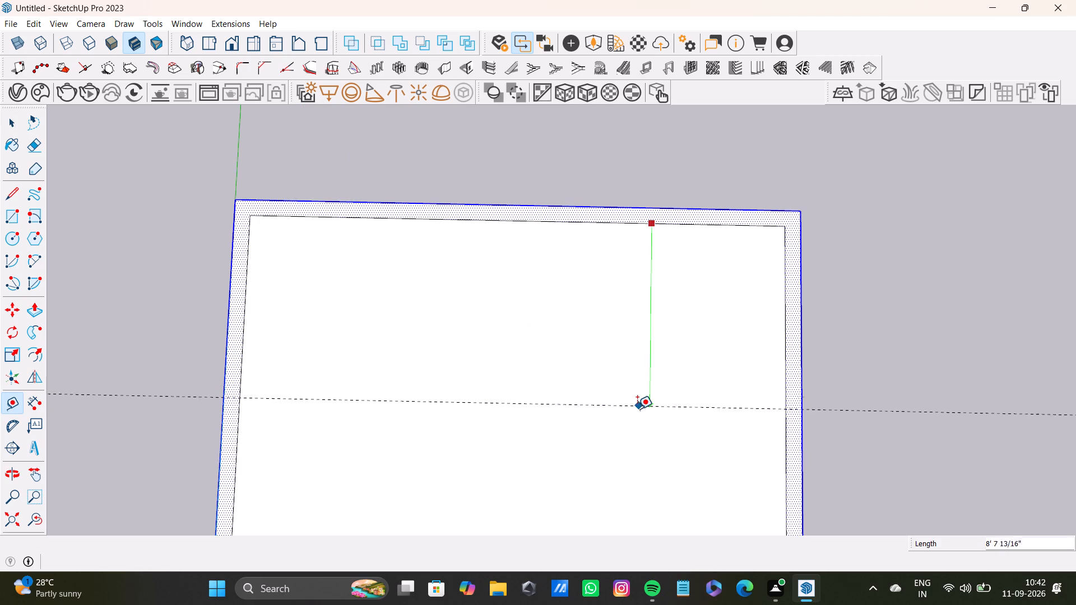
pyautogui.write("10'")
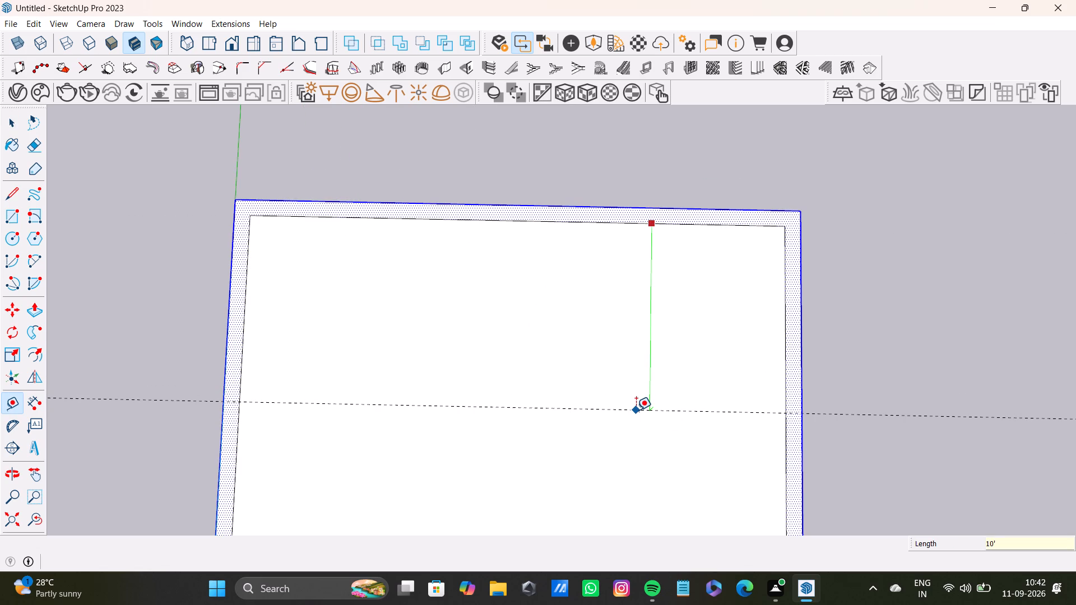
pyautogui.press('BackSpace')
pyautogui.press('BackSpace')
pyautogui.write("1'")
pyautogui.press('Return')
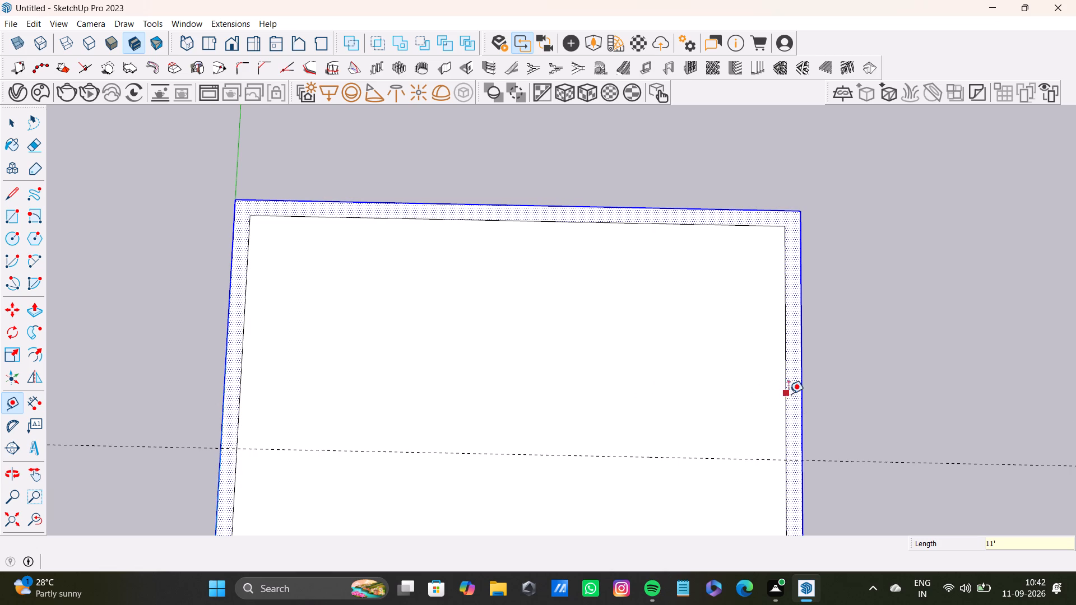
# Place a guide line 10' inside the inner edge of the long wall opposite the green axis, plus a parallel guide 6" farther inward.
pyautogui.click(786, 402)
pyautogui.write("10'")
pyautogui.press('Return')
pyautogui.click(572, 428)
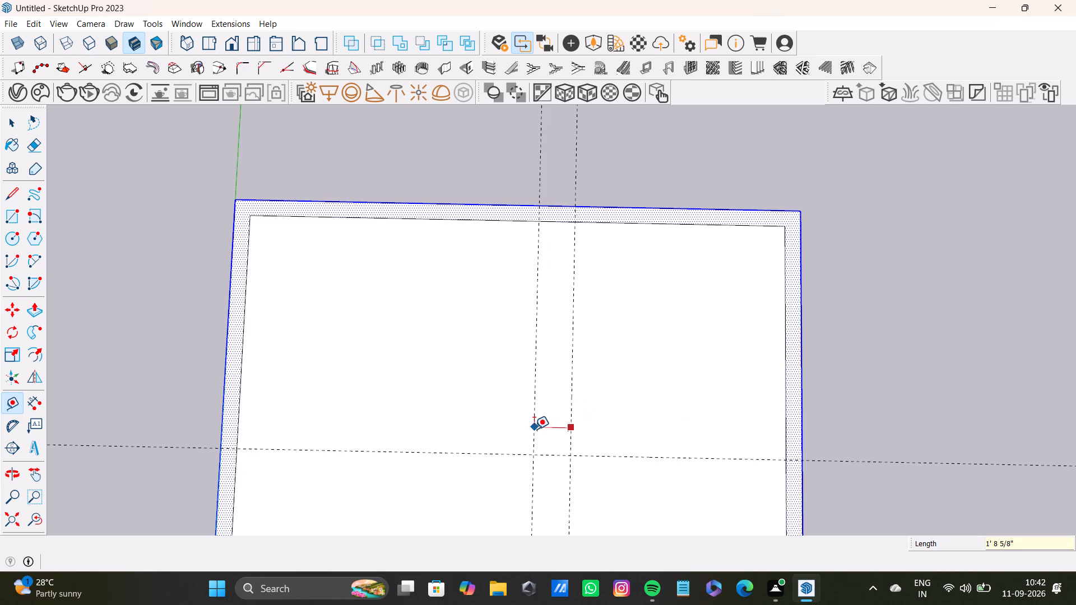
pyautogui.write('6"')
pyautogui.press('Return')
# Add a parallel guide line 6" beyond the 11' crosswise guide, on the side away from the far short wall.
pyautogui.click(622, 457)
pyautogui.press('6')
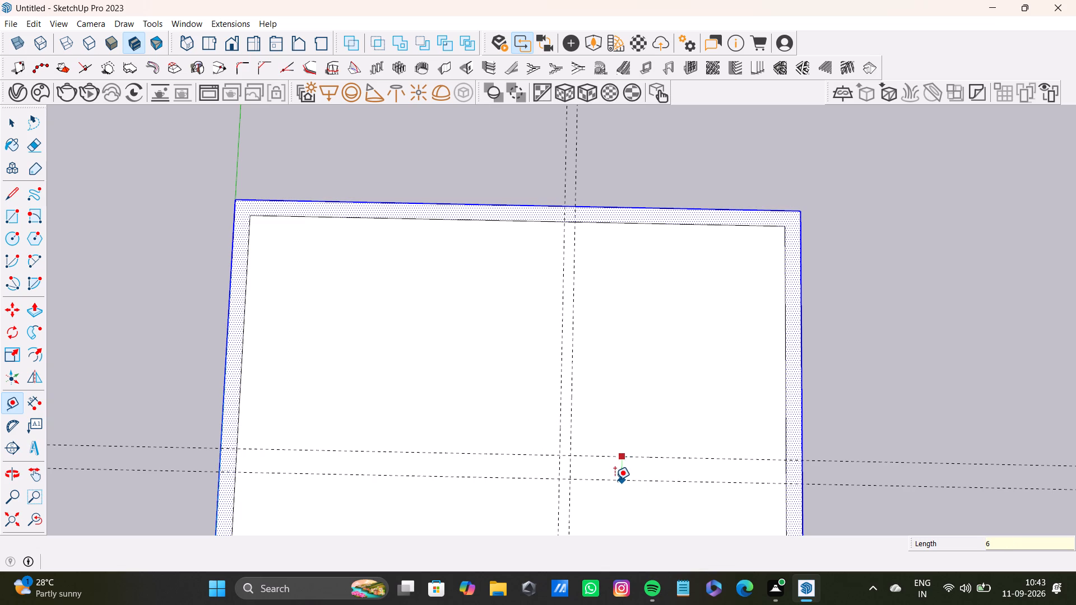
pyautogui.hotkey('shift', '"')
pyautogui.press('Return')
# Place a guide line 4' from the lengthwise pair toward the green-axis wall, plus a parallel guide 6" beyond it.
pyautogui.scroll(4, 557, 408)
pyautogui.click(562, 418)
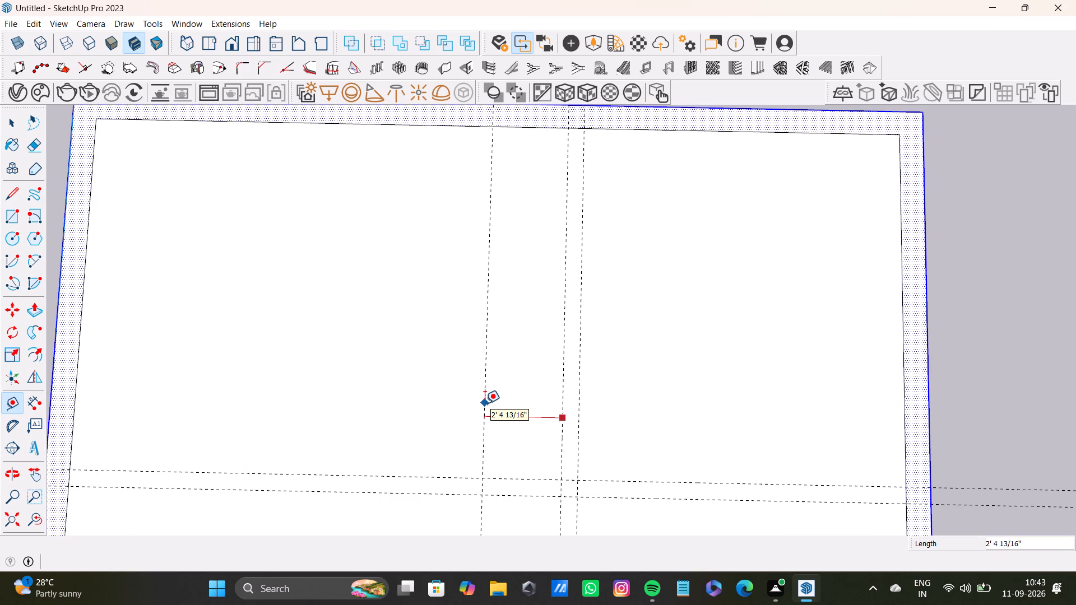
pyautogui.write("4'")
pyautogui.press('Return')
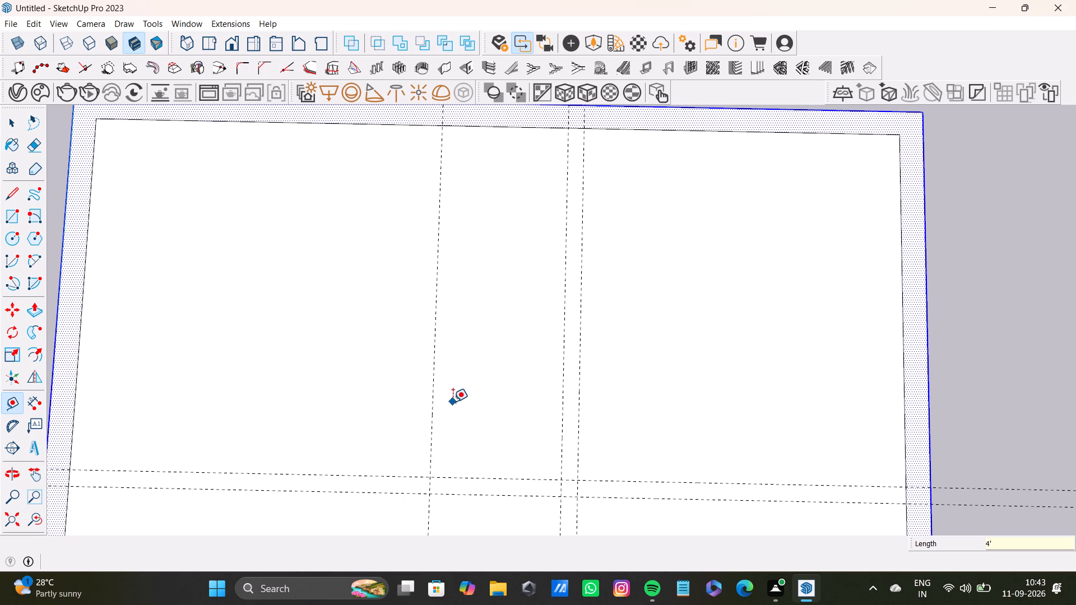
pyautogui.click(433, 395)
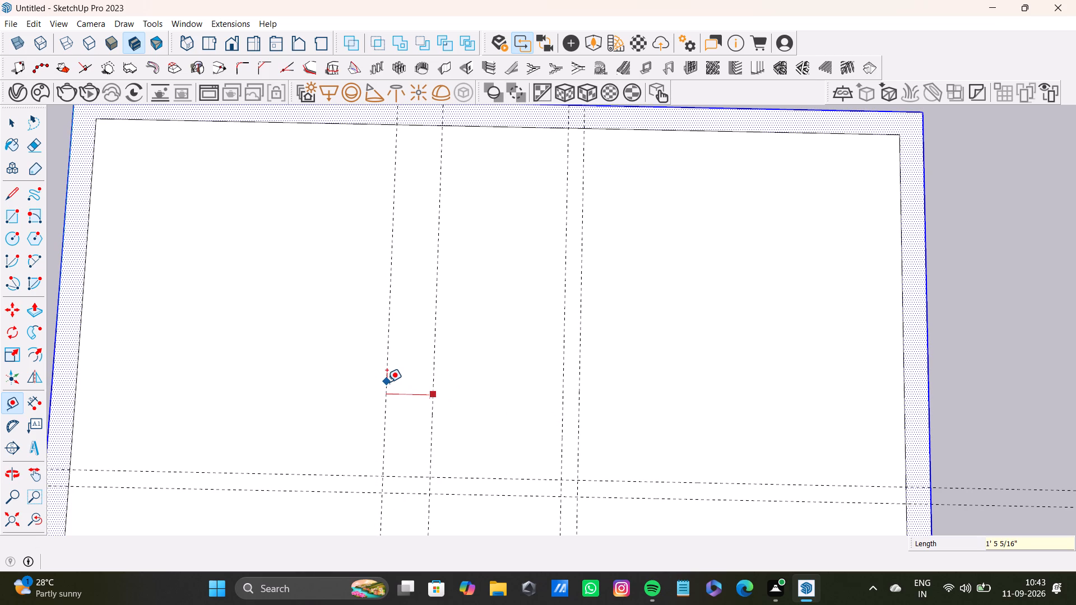
pyautogui.write('6"')
pyautogui.press('Return')
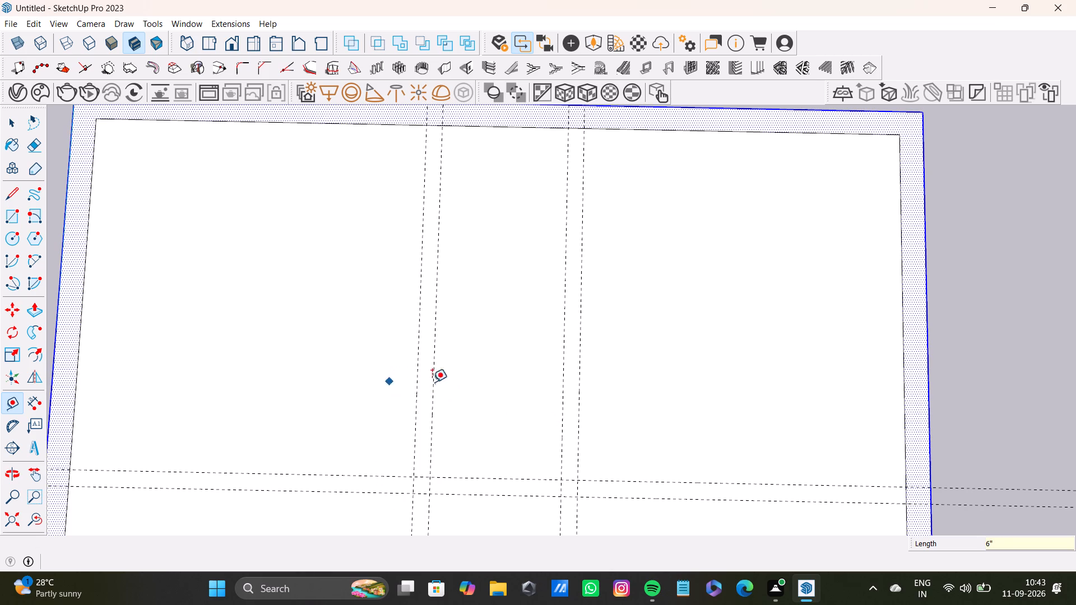
# Place a guide line 7'6" inside the inner edge of the far short wall, plus a parallel guide 6" farther inward.
pyautogui.scroll(-4, 440, 313)
pyautogui.keyDown('shift'); pyautogui.moveTo(461, 318); pyautogui.dragTo(512, 378, button='middle'); pyautogui.keyUp('shift')
pyautogui.scroll(4, 545, 245)
pyautogui.click(543, 239)
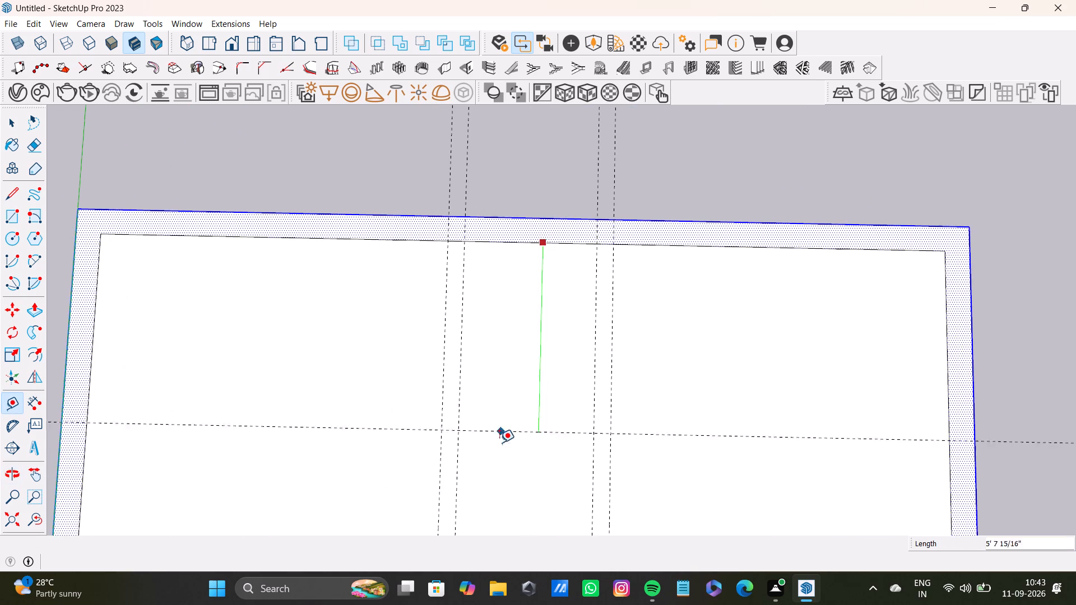
pyautogui.scroll(-3, 499, 443)
pyautogui.keyDown('shift'); pyautogui.moveTo(508, 443); pyautogui.dragTo(508, 327, button='middle'); pyautogui.keyUp('shift')
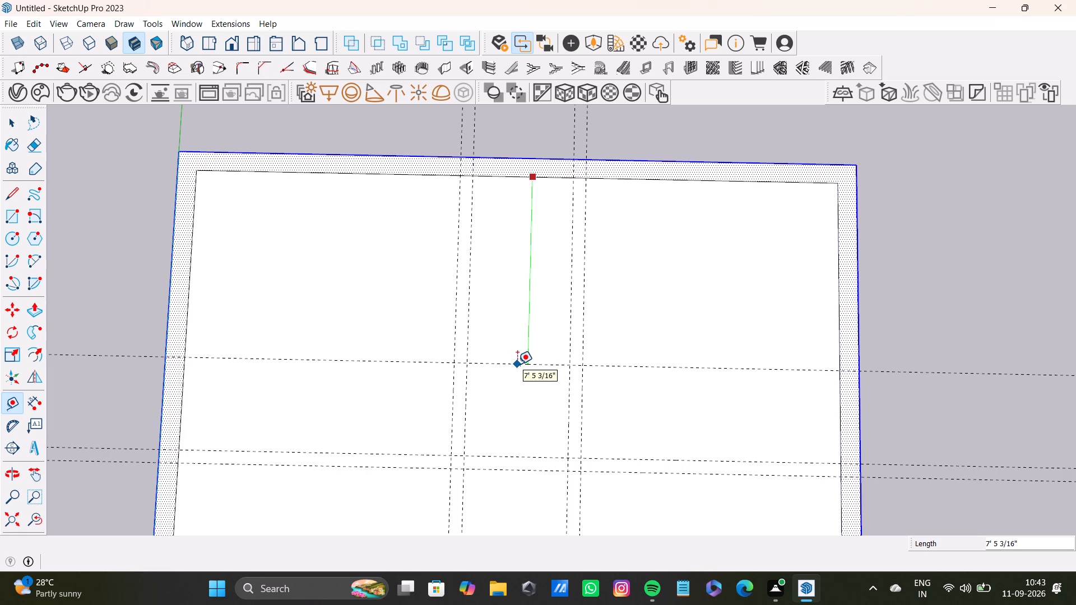
pyautogui.write('7\'6"')
pyautogui.press('Return')
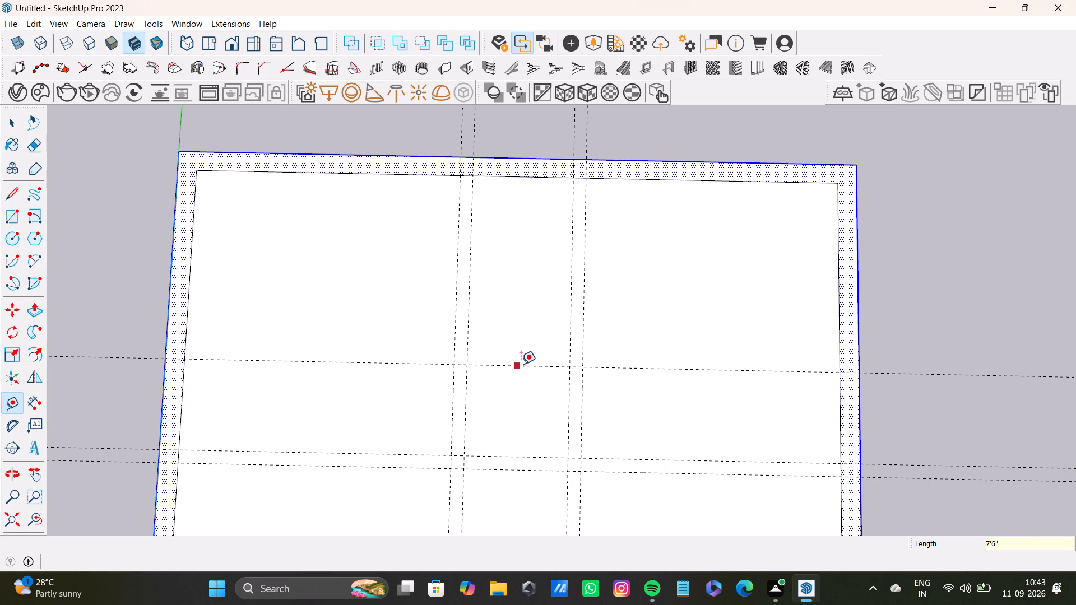
pyautogui.click(538, 365)
pyautogui.write('6"')
pyautogui.press('Return')
pyautogui.scroll(-3, 504, 345)
pyautogui.press('space')
# Place a guide line 3' from the 4' lengthwise pair toward the green-axis wall, plus a parallel guide 6" beyond it.
pyautogui.scroll(4, 489, 347)
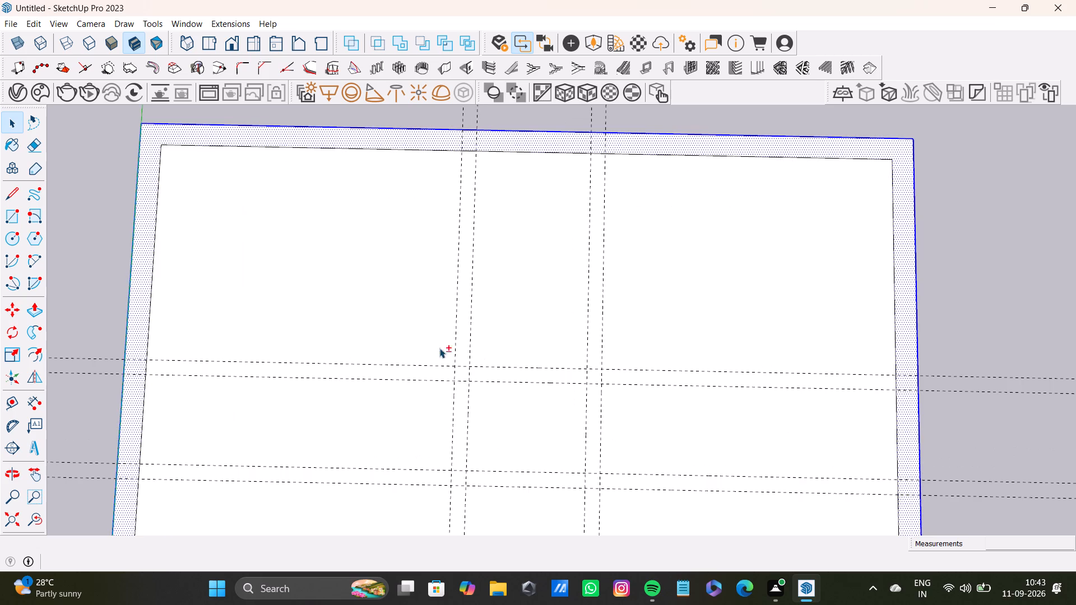
pyautogui.keyDown('shift'); pyautogui.moveTo(439, 348); pyautogui.dragTo(517, 347, button='middle'); pyautogui.keyUp('shift')
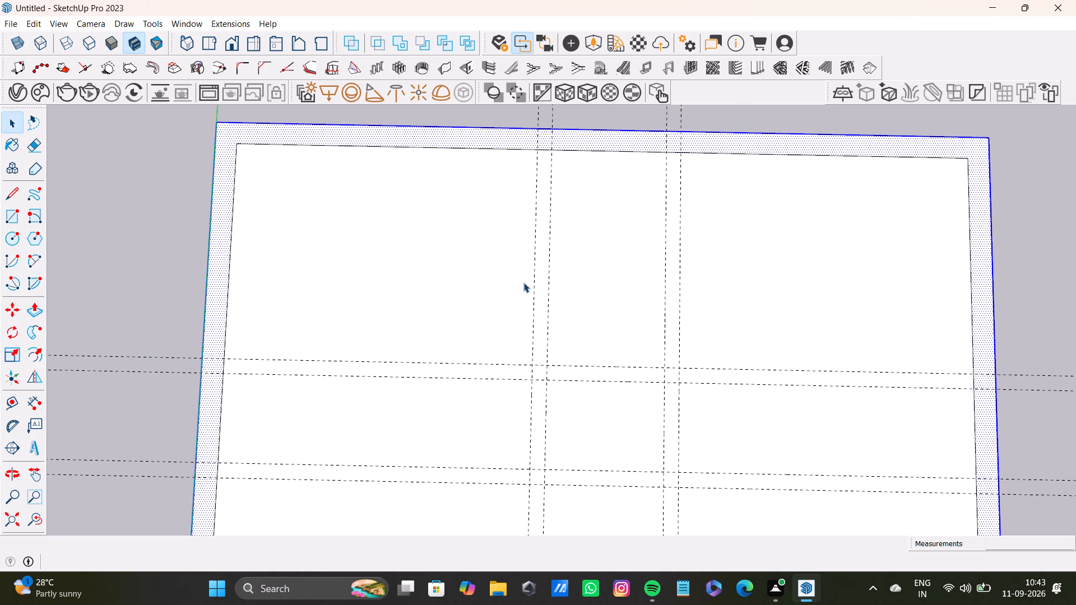
pyautogui.press('t')
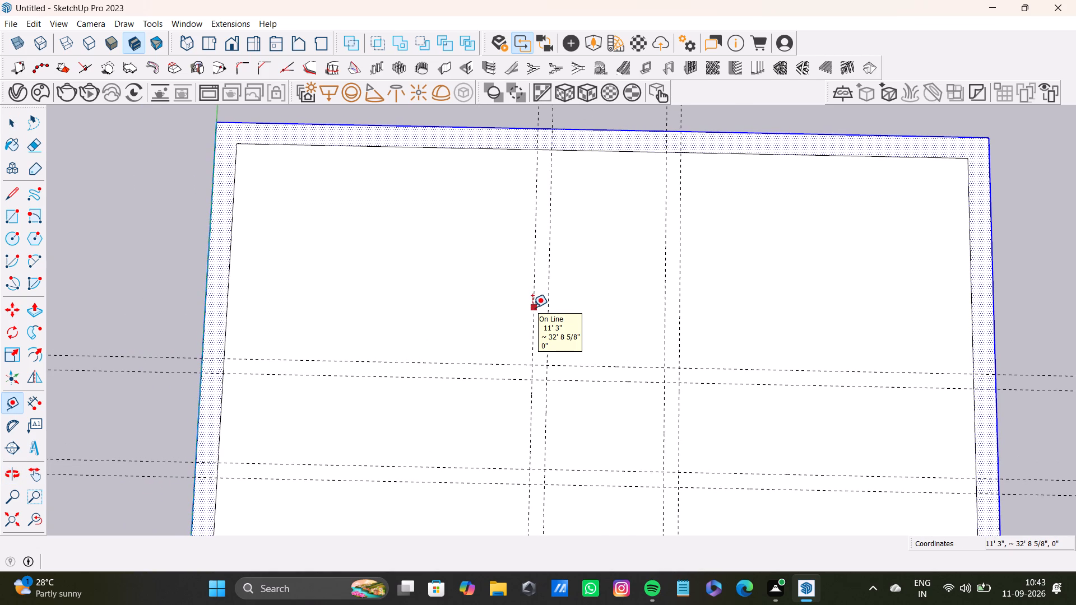
pyautogui.click(532, 308)
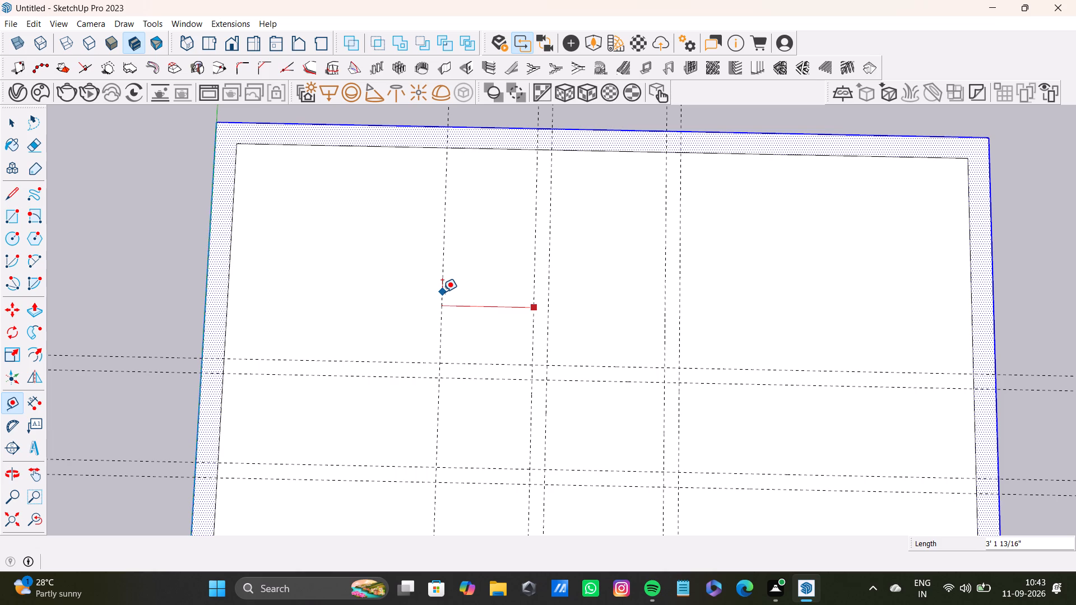
pyautogui.write("3'")
pyautogui.press('Return')
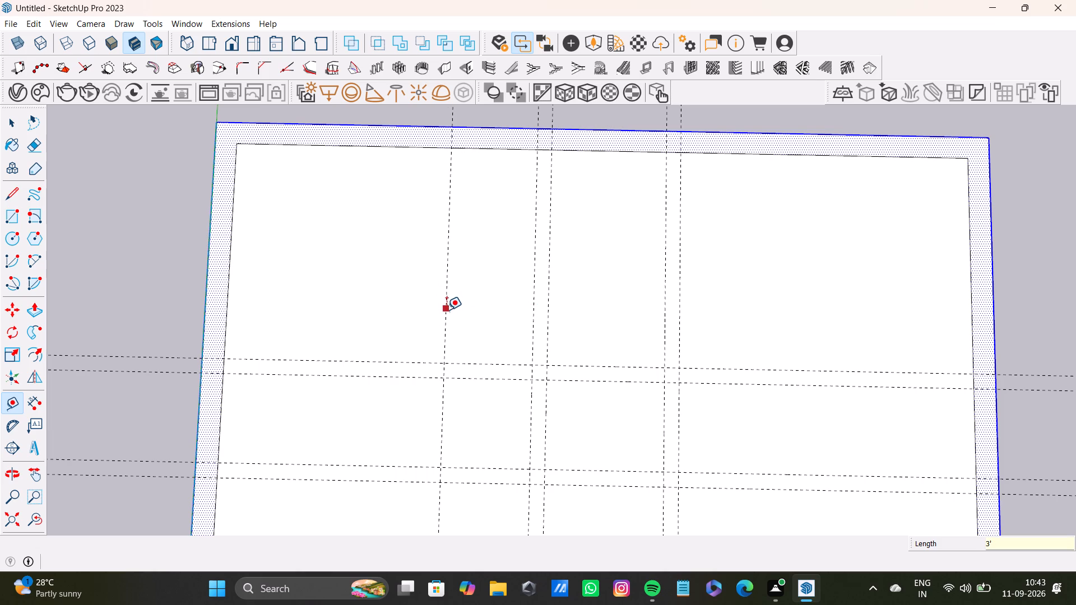
pyautogui.click(447, 310)
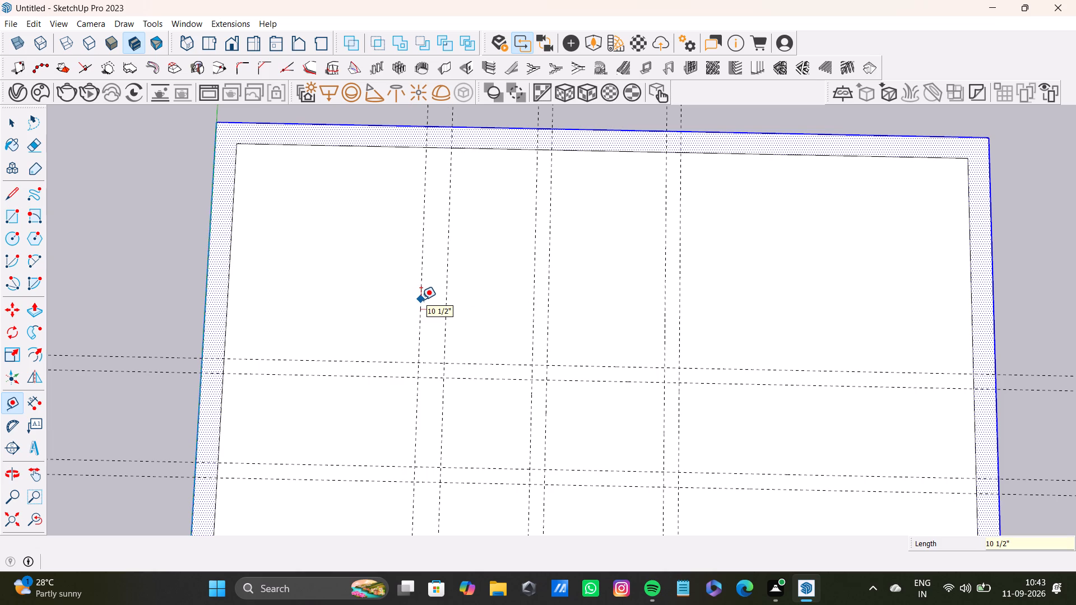
pyautogui.write('6"')
pyautogui.press('Return')
pyautogui.press('space')
# Measure from the newest lengthwise guide to the green-axis wall's inner edge, and from the far short wall to the nearest crosswise guides.
pyautogui.scroll(-1, 525, 325)
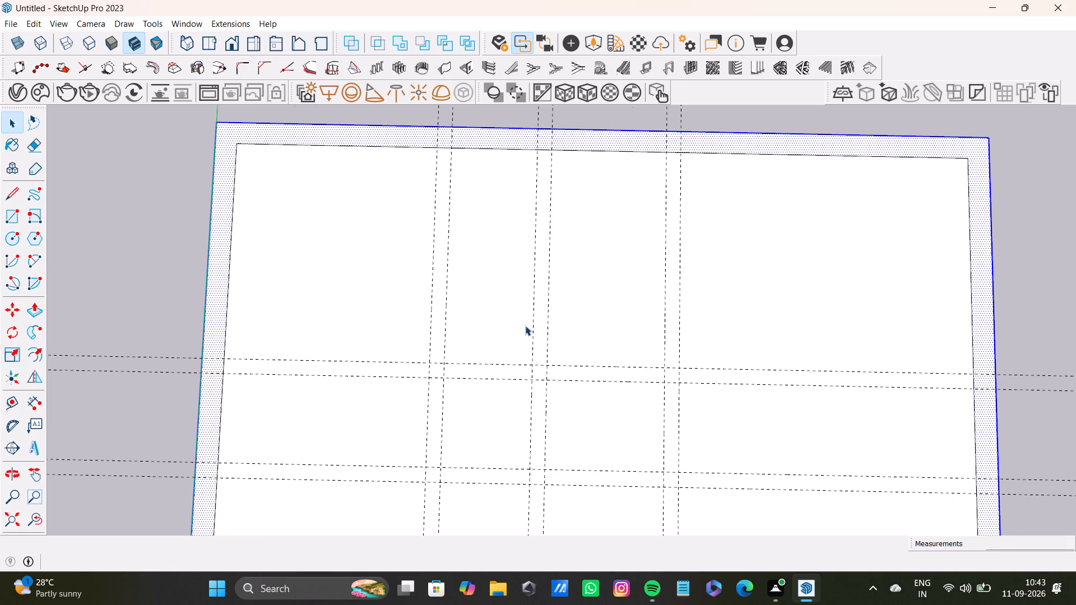
pyautogui.scroll(-5, 525, 325)
pyautogui.keyDown('shift'); pyautogui.moveTo(496, 321); pyautogui.dragTo(534, 326, button='middle'); pyautogui.keyUp('shift')
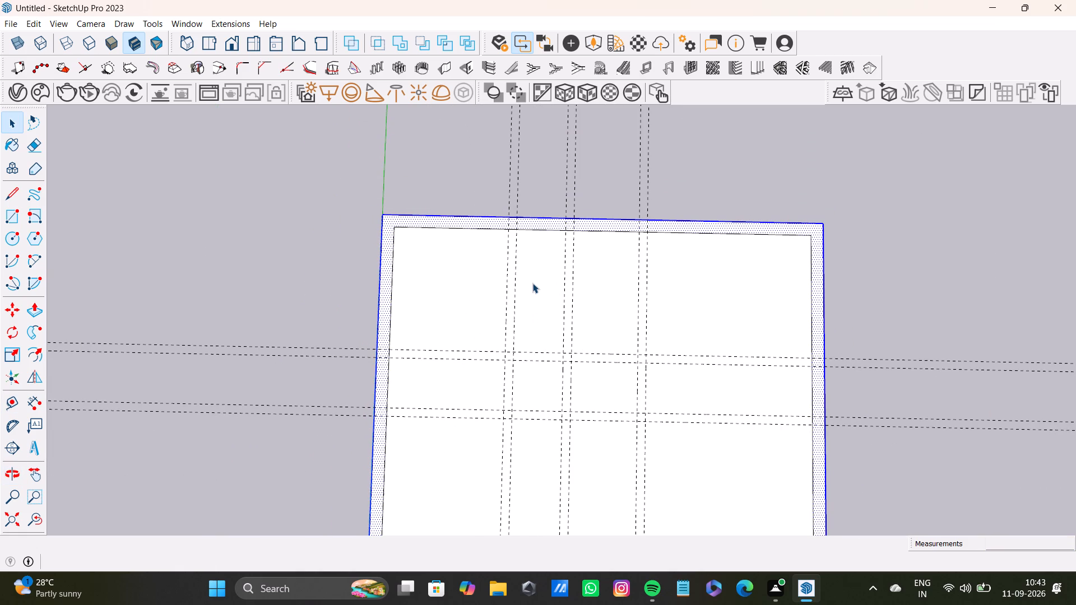
pyautogui.press('t')
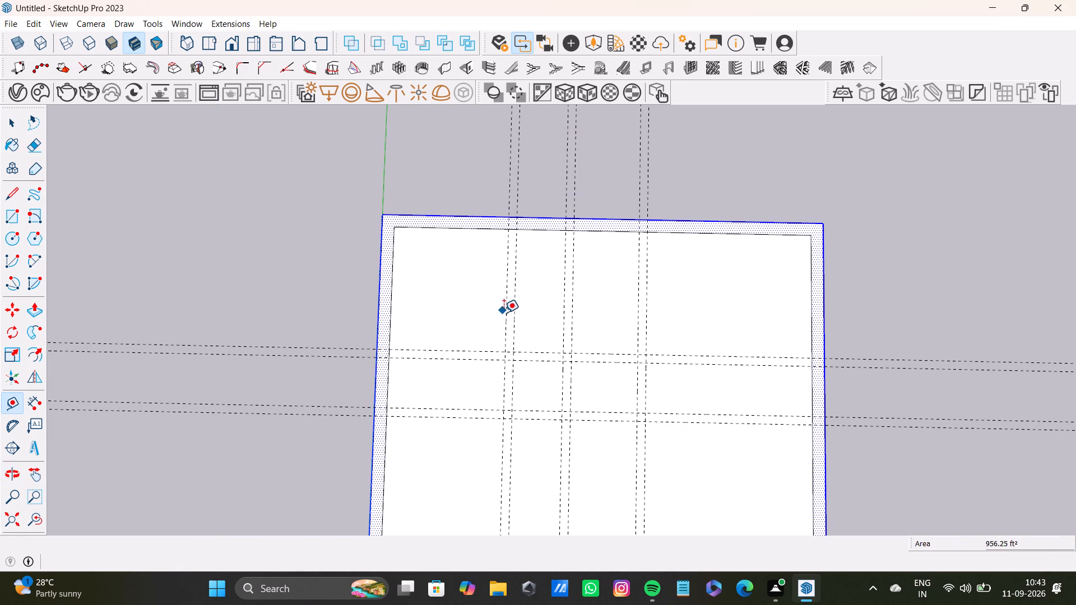
pyautogui.scroll(4, 472, 278)
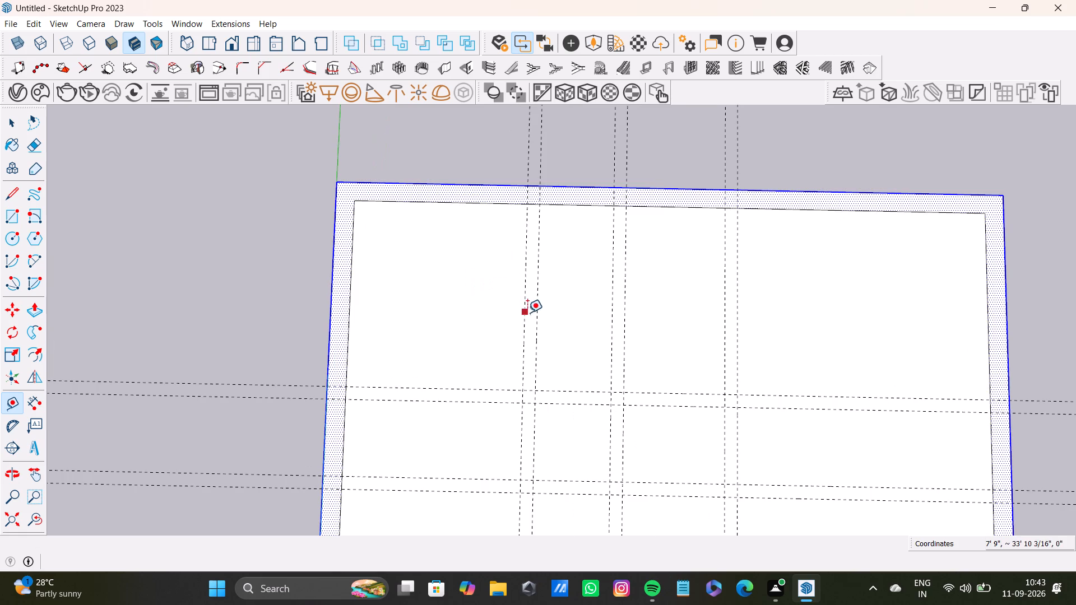
pyautogui.click(523, 316)
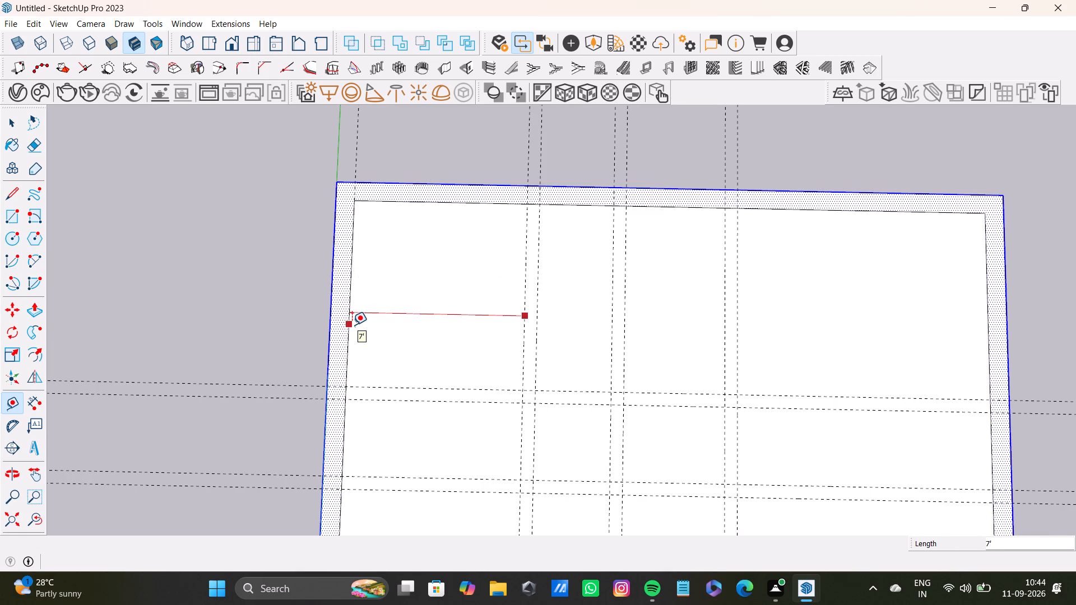
pyautogui.press('space')
pyautogui.press('t')
pyautogui.click(454, 201)
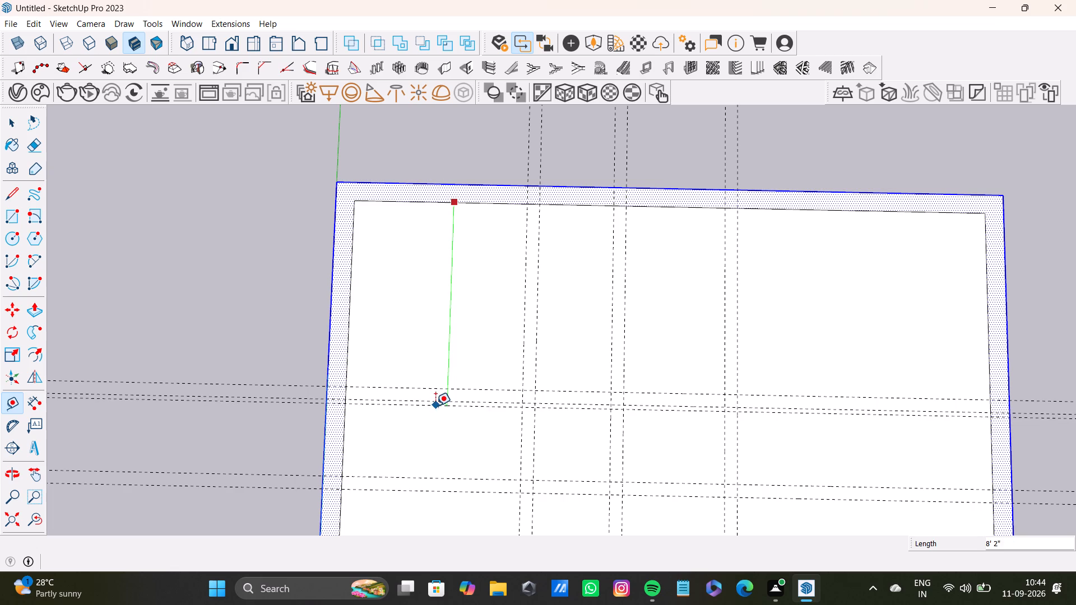
pyautogui.press('space')
# Draw a 6" wide partition stub from the far short wall's inner edge along the lengthwise guide pair farthest from the green axis.
pyautogui.press('l')
pyautogui.scroll(-2, 626, 342)
pyautogui.keyDown('shift'); pyautogui.moveTo(688, 331); pyautogui.dragTo(600, 324, button='middle'); pyautogui.keyUp('shift')
pyautogui.scroll(7, 616, 227)
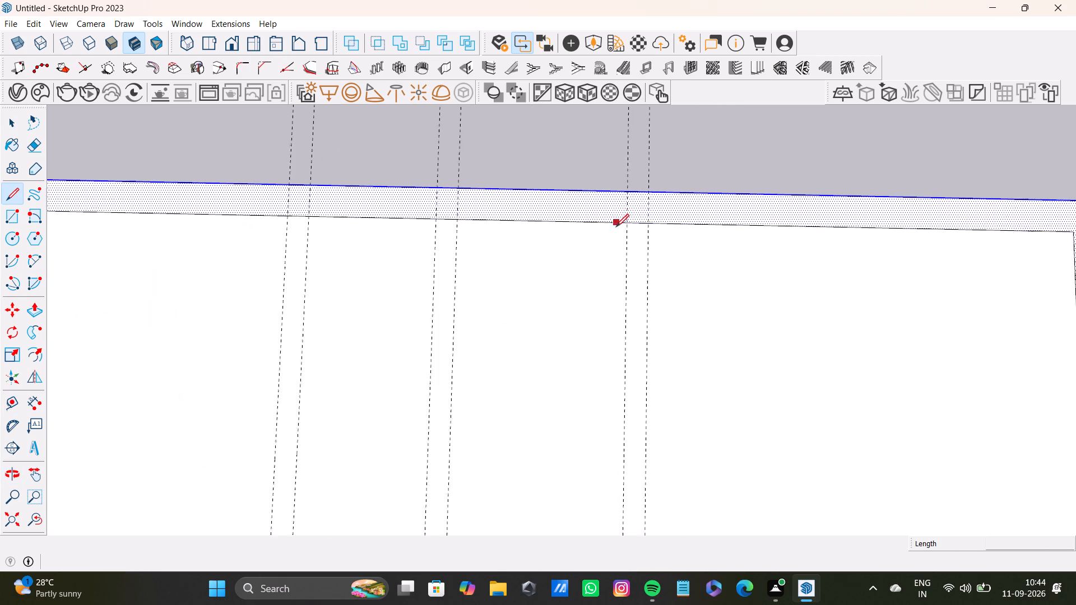
pyautogui.scroll(1, 616, 227)
pyautogui.click(628, 225)
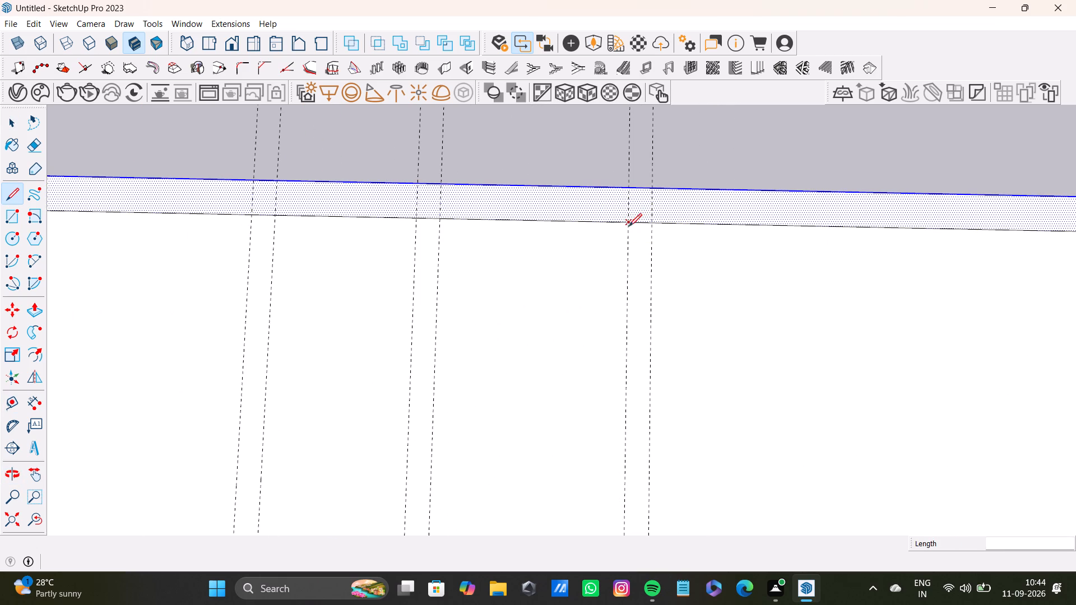
pyautogui.scroll(-4, 623, 375)
pyautogui.keyDown('shift'); pyautogui.moveTo(618, 416); pyautogui.dragTo(630, 200, button='middle'); pyautogui.keyUp('shift')
pyautogui.scroll(3, 632, 275)
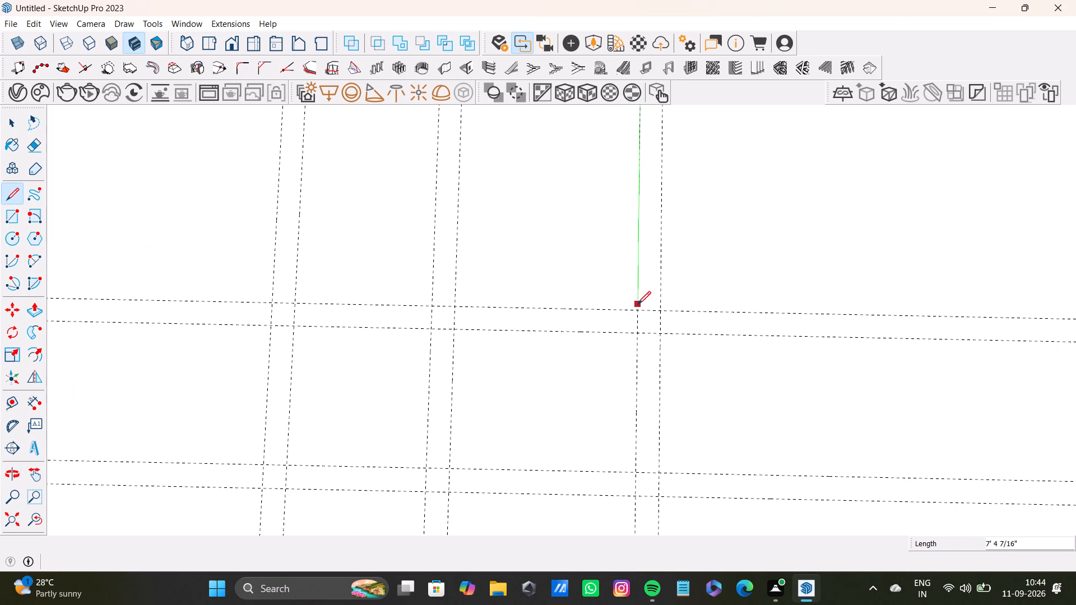
pyautogui.scroll(-3, 639, 277)
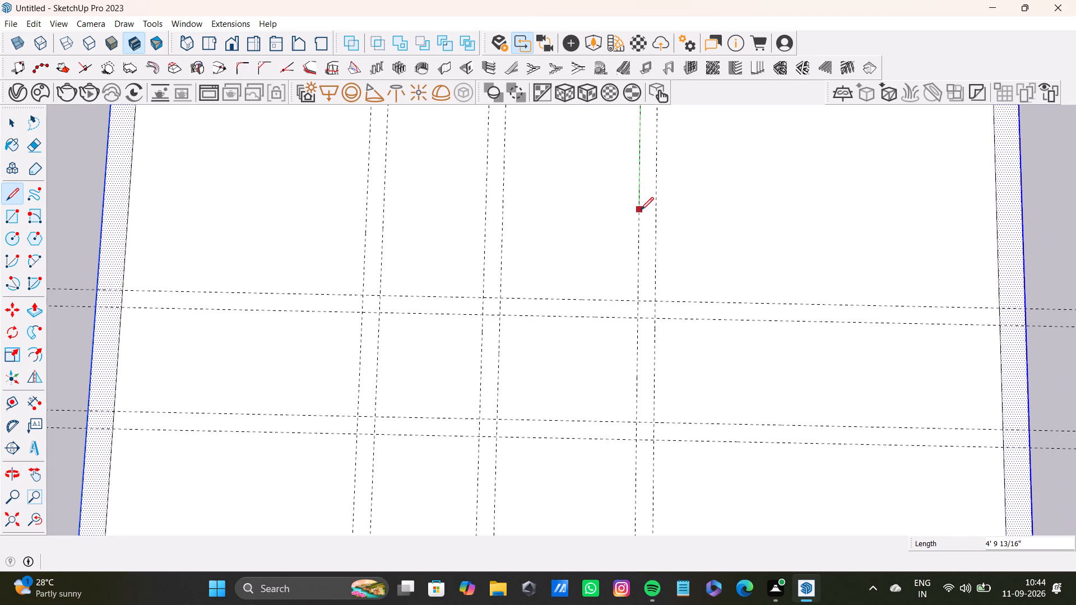
pyautogui.scroll(-3, 646, 176)
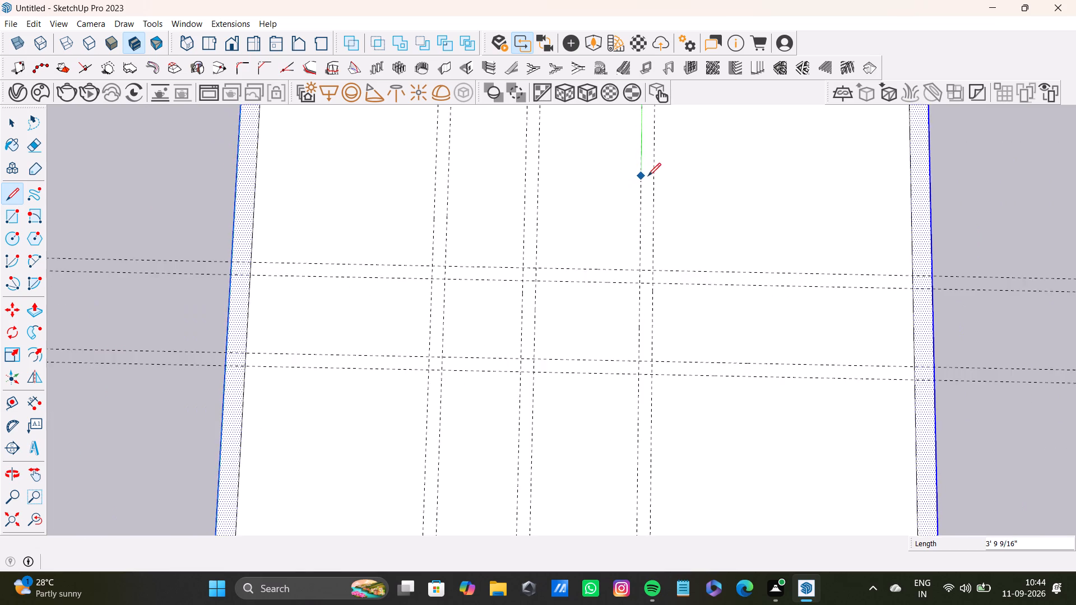
pyautogui.moveTo(648, 176); pyautogui.dragTo(627, 304, button='middle')
pyautogui.click(627, 312)
pyautogui.click(635, 311)
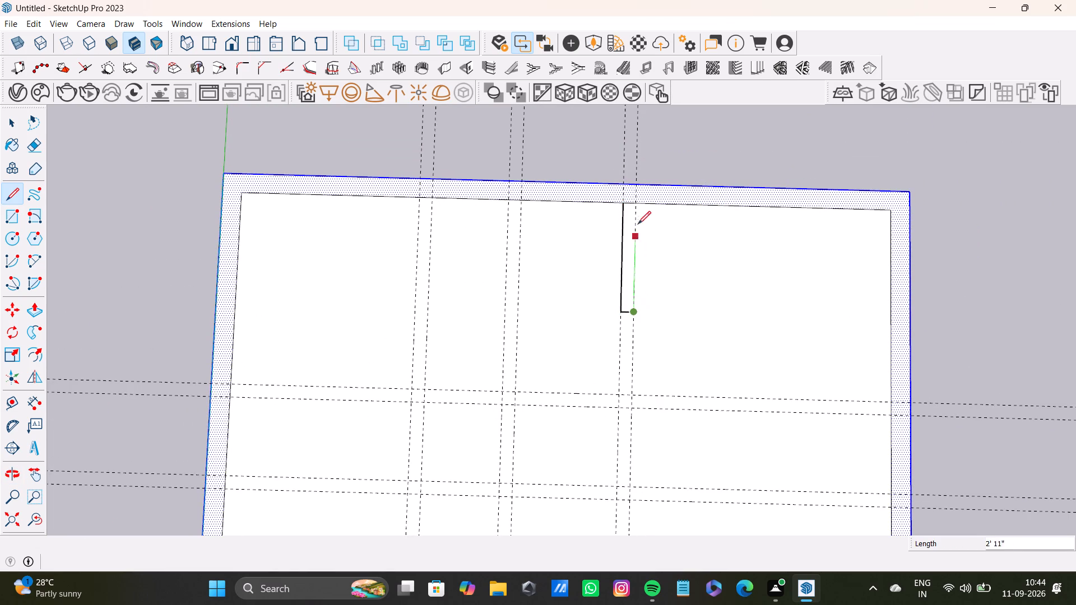
pyautogui.click(641, 199)
# Outline the rest of that partition beyond a door gap, ending at the inner line of the crosswise pair nearest the far short wall.
pyautogui.click(621, 355)
pyautogui.click(634, 356)
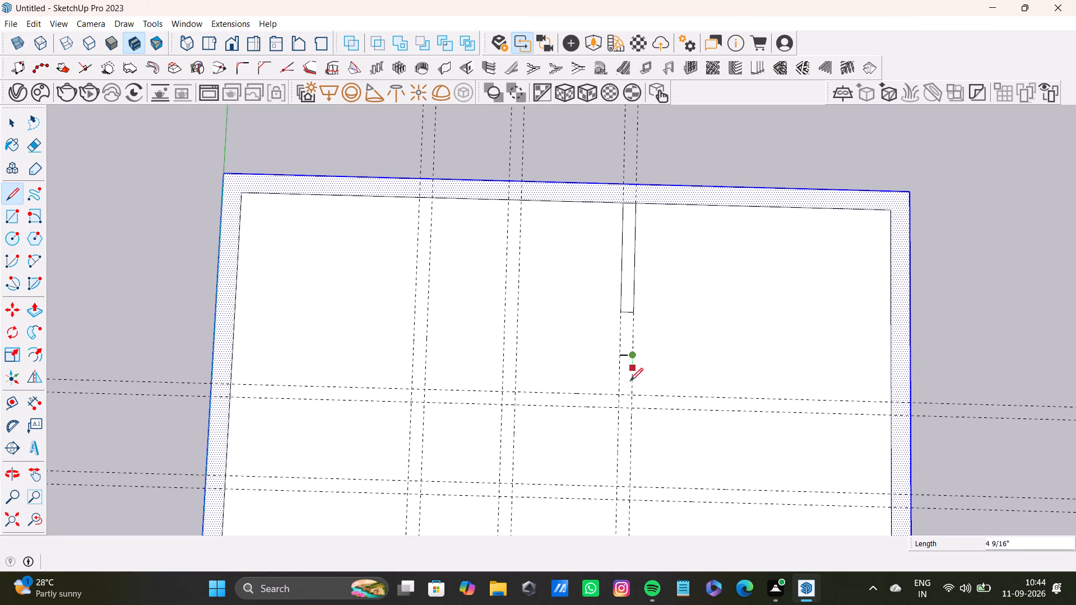
pyautogui.click(633, 407)
pyautogui.click(615, 406)
pyautogui.click(617, 358)
# Draw a continuous 6" partition along the middle lengthwise pair from the far short wall through the nearest crosswise pair, deleting its dividing line.
pyautogui.click(509, 203)
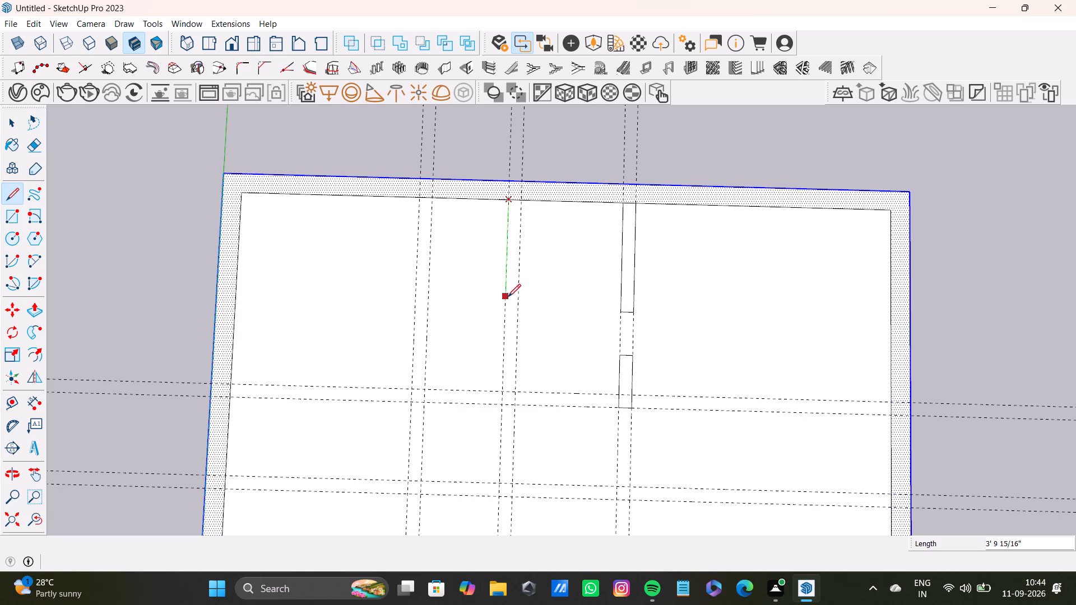
pyautogui.click(508, 297)
pyautogui.click(519, 297)
pyautogui.click(523, 202)
pyautogui.click(504, 297)
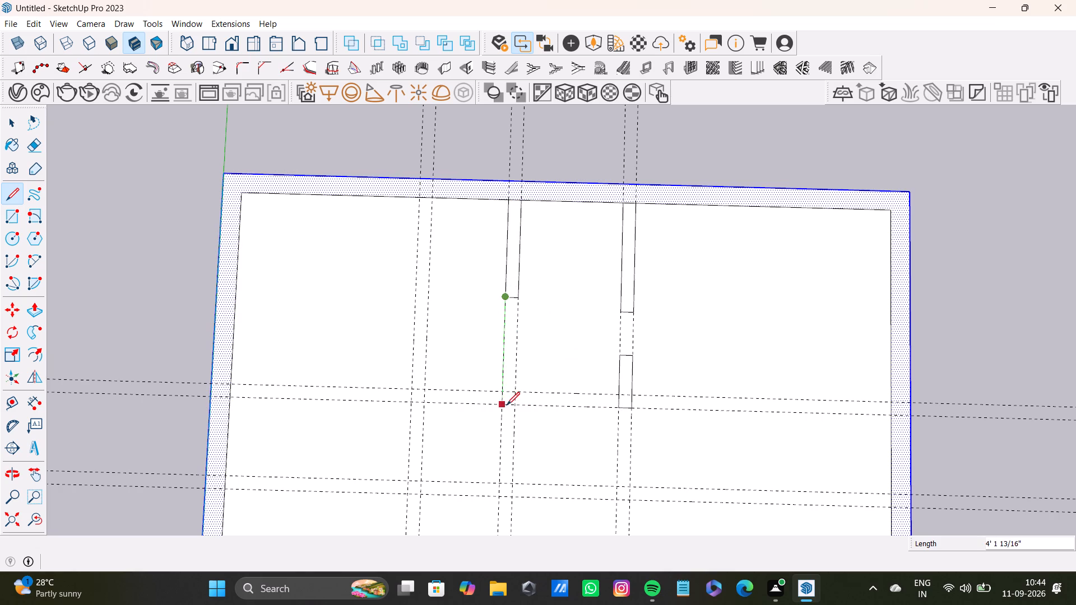
pyautogui.click(507, 406)
pyautogui.click(517, 404)
pyautogui.click(521, 295)
pyautogui.press('space')
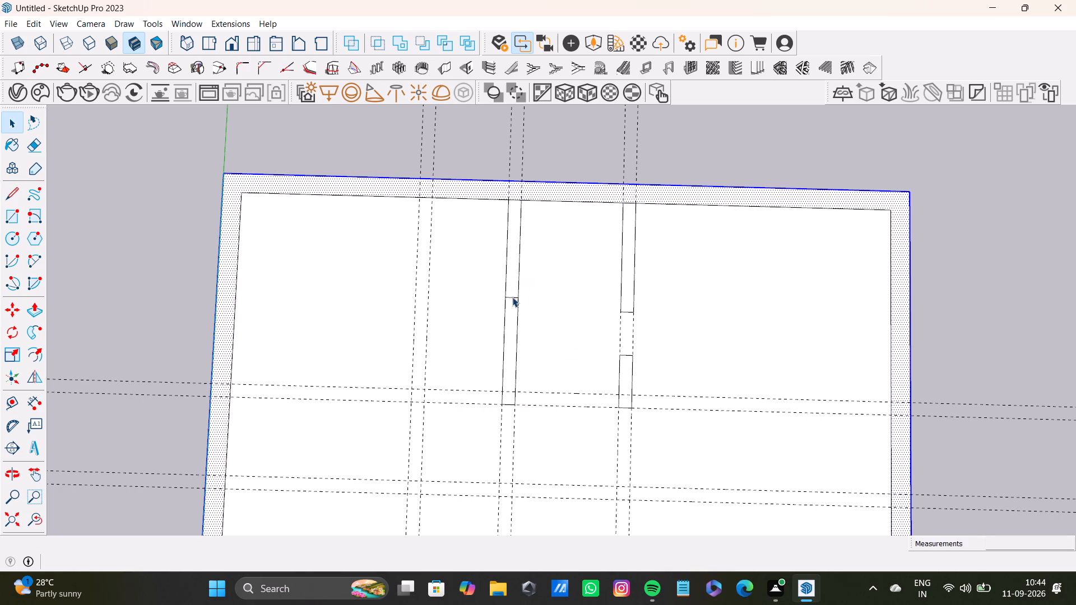
pyautogui.click(512, 297)
pyautogui.press('Delete')
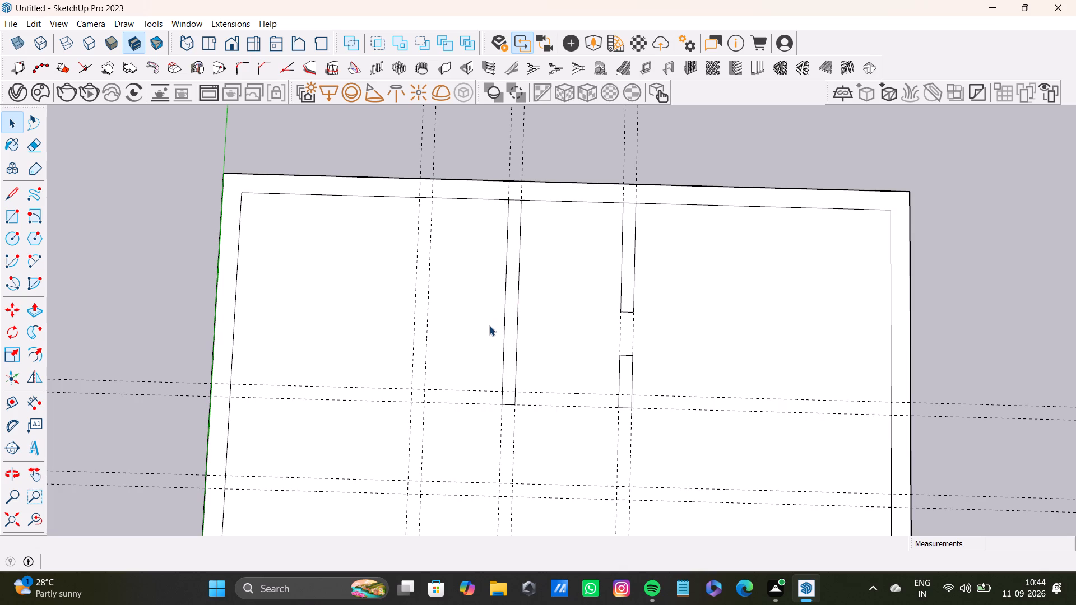
# Draw the 6" partition along the lengthwise pair nearest the green axis in two pieces, leaving a door gap before the crosswise pair.
pyautogui.press('l')
pyautogui.click(420, 197)
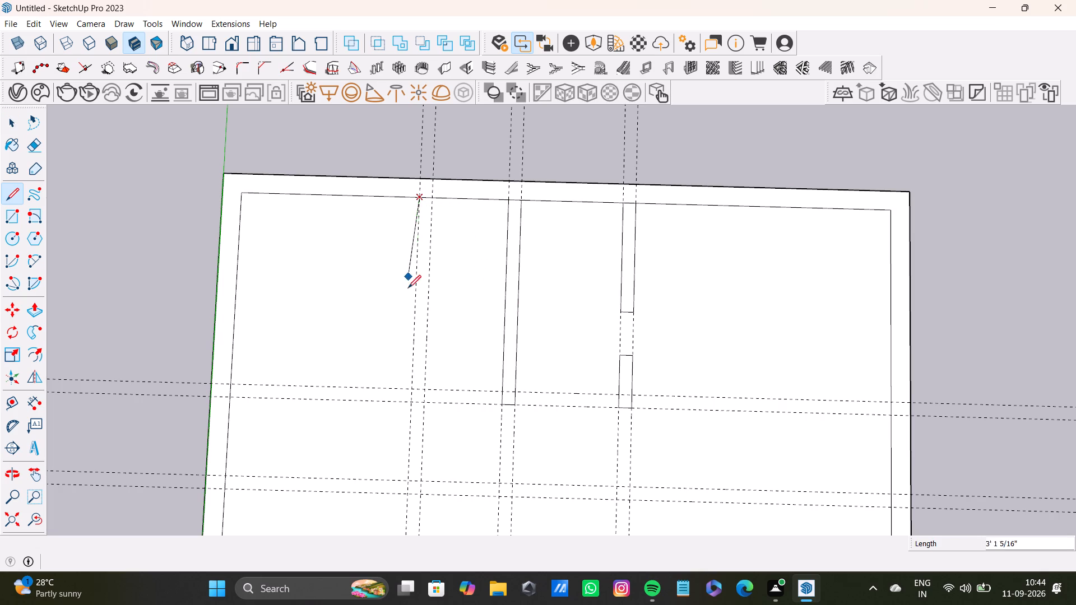
pyautogui.click(420, 319)
pyautogui.click(430, 319)
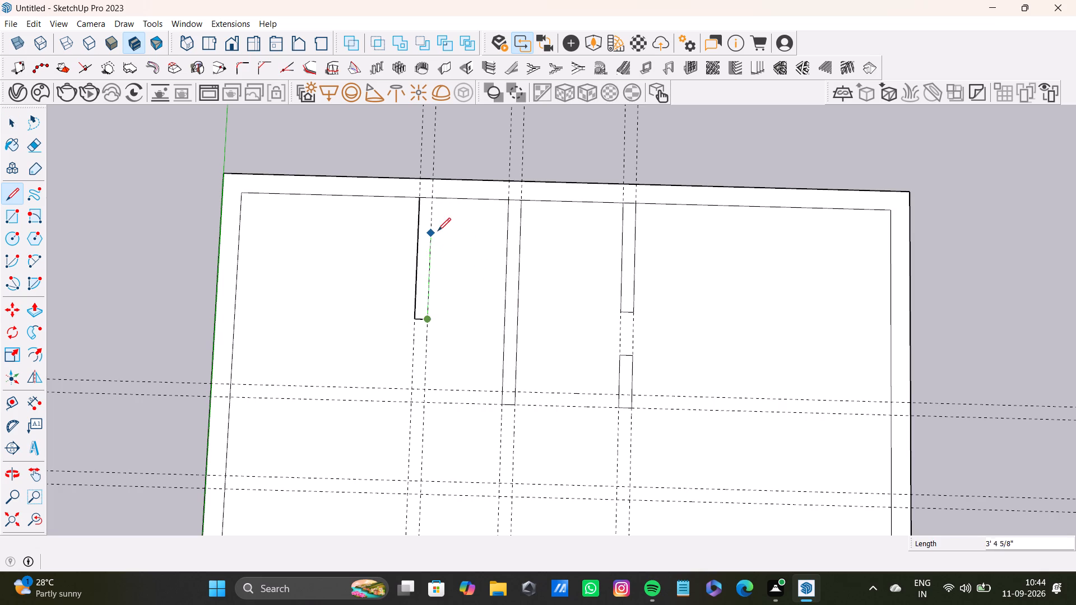
pyautogui.click(436, 200)
pyautogui.click(415, 363)
pyautogui.click(426, 366)
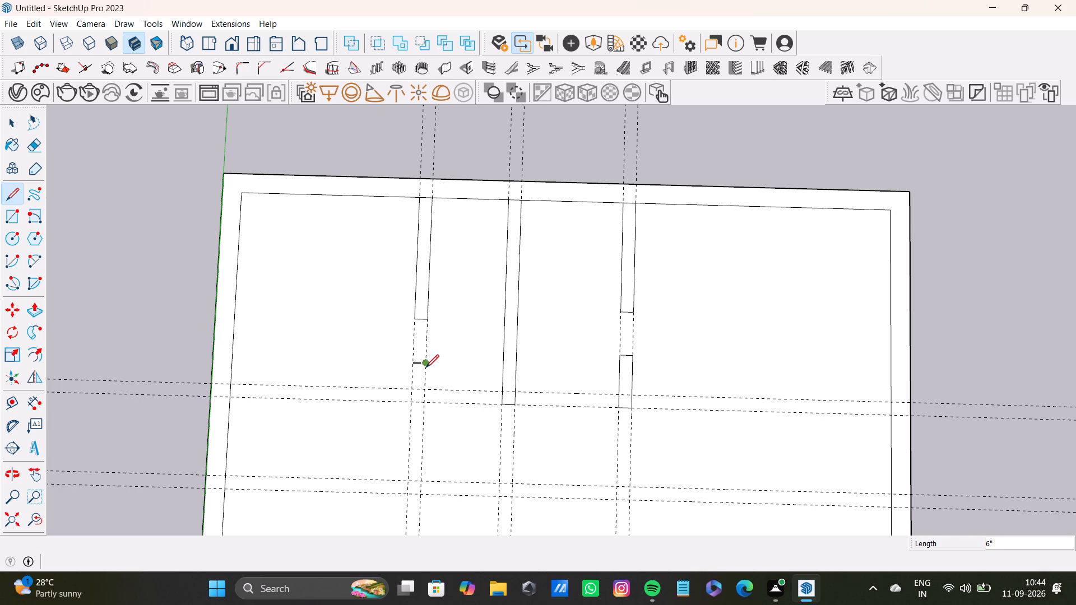
pyautogui.click(426, 406)
pyautogui.click(411, 402)
pyautogui.click(414, 363)
pyautogui.press('space')
# Draw the 6" crosswise wall between the green-axis-side partition and the middle partition along the nearest crosswise guide pair.
pyautogui.scroll(-3, 500, 369)
pyautogui.press('l')
pyautogui.scroll(7, 423, 399)
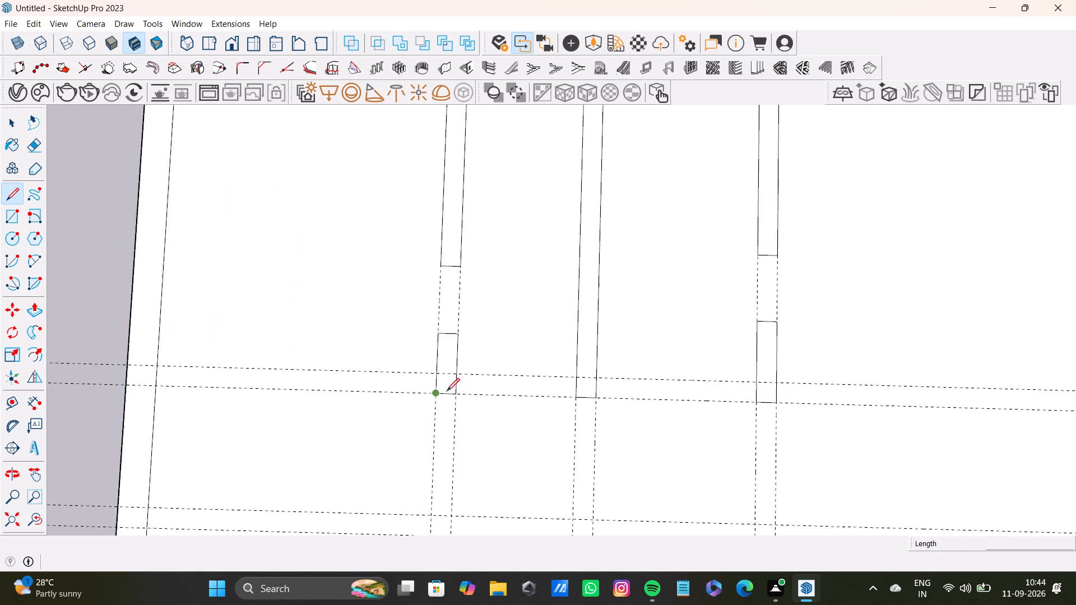
pyautogui.scroll(1, 447, 391)
pyautogui.click(457, 374)
pyautogui.click(590, 378)
pyautogui.click(589, 399)
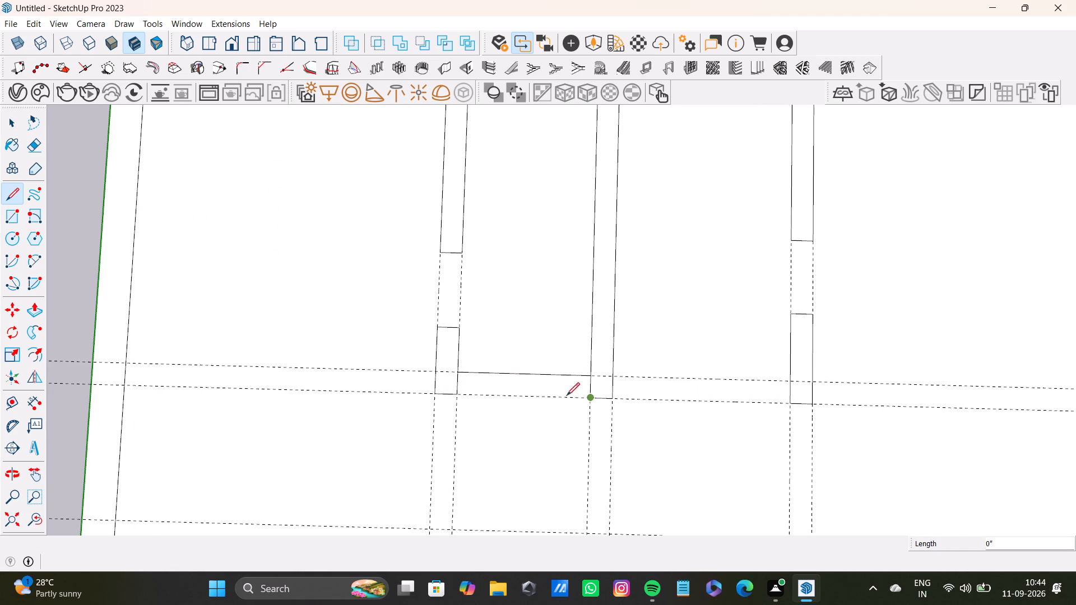
pyautogui.click(459, 388)
# Draw the 6" crosswise wall 4' long from the middle partition to the partition farthest from the green axis.
pyautogui.scroll(-5, 526, 406)
pyautogui.keyDown('shift'); pyautogui.moveTo(619, 409); pyautogui.dragTo(551, 395, button='middle'); pyautogui.keyUp('shift')
pyautogui.scroll(2, 511, 385)
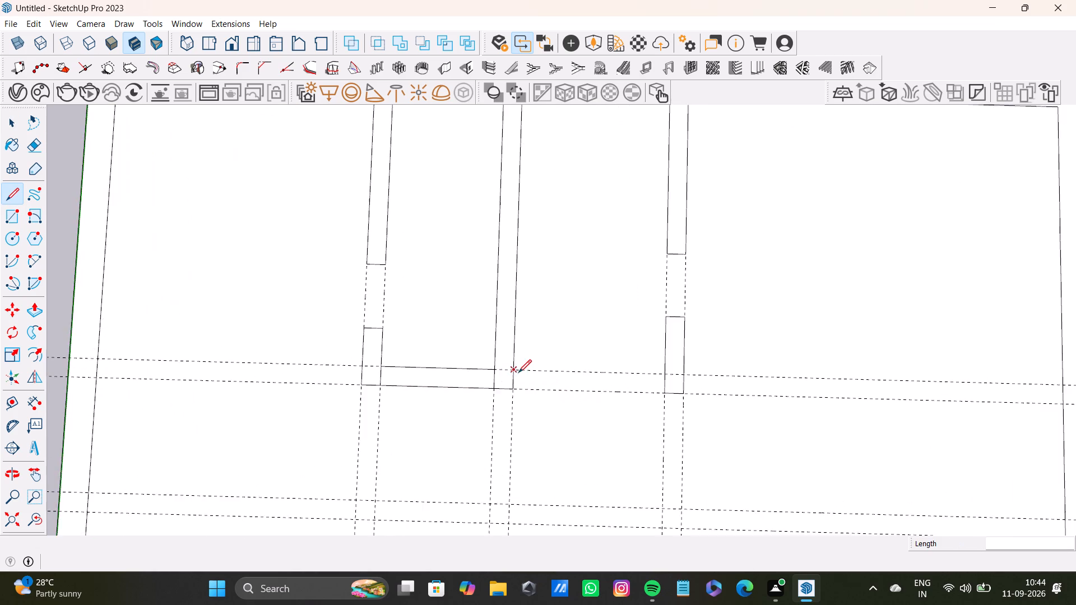
pyautogui.scroll(3, 518, 373)
pyautogui.moveTo(514, 370); pyautogui.dragTo(521, 369)
pyautogui.click(697, 379)
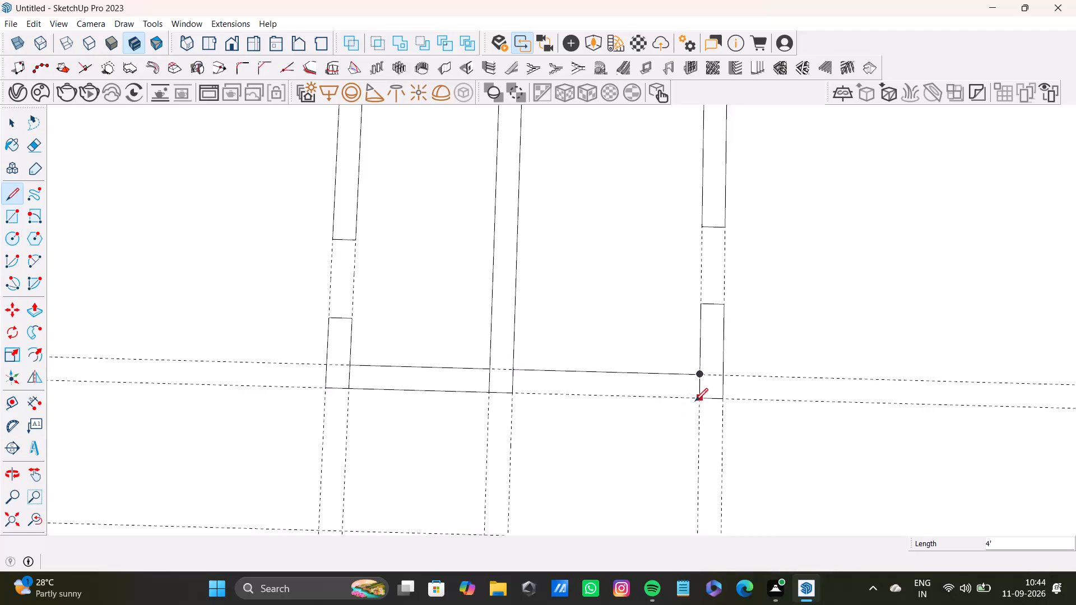
pyautogui.click(695, 401)
pyautogui.click(517, 387)
# Delete the four dividing lines where the nearest crosswise wall meets the three lengthwise partitions.
pyautogui.press('space')
pyautogui.click(490, 383)
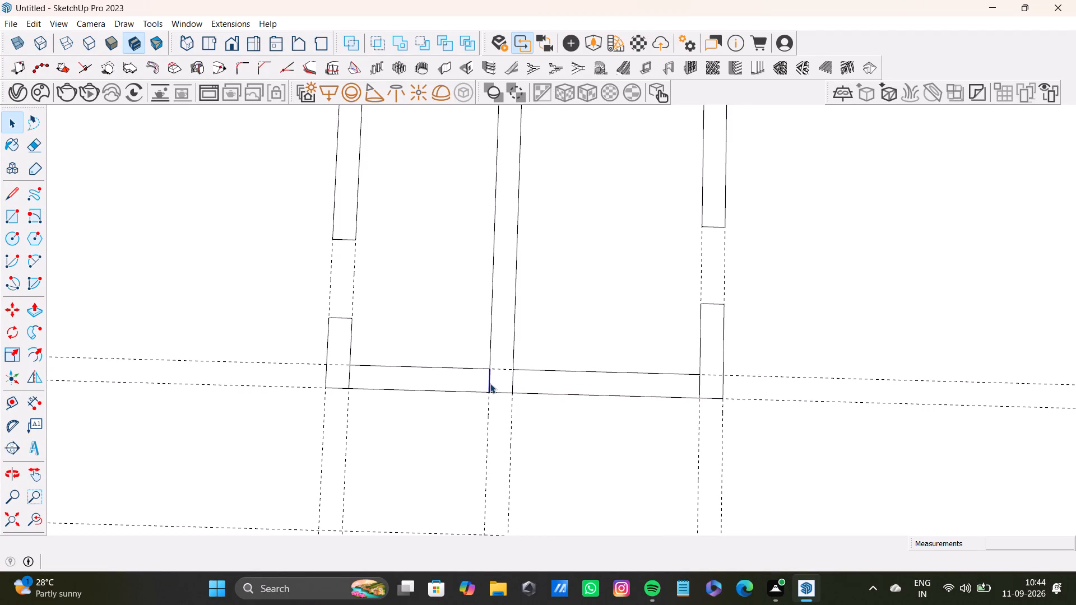
pyautogui.press('Delete')
pyautogui.click(348, 378)
pyautogui.press('Delete')
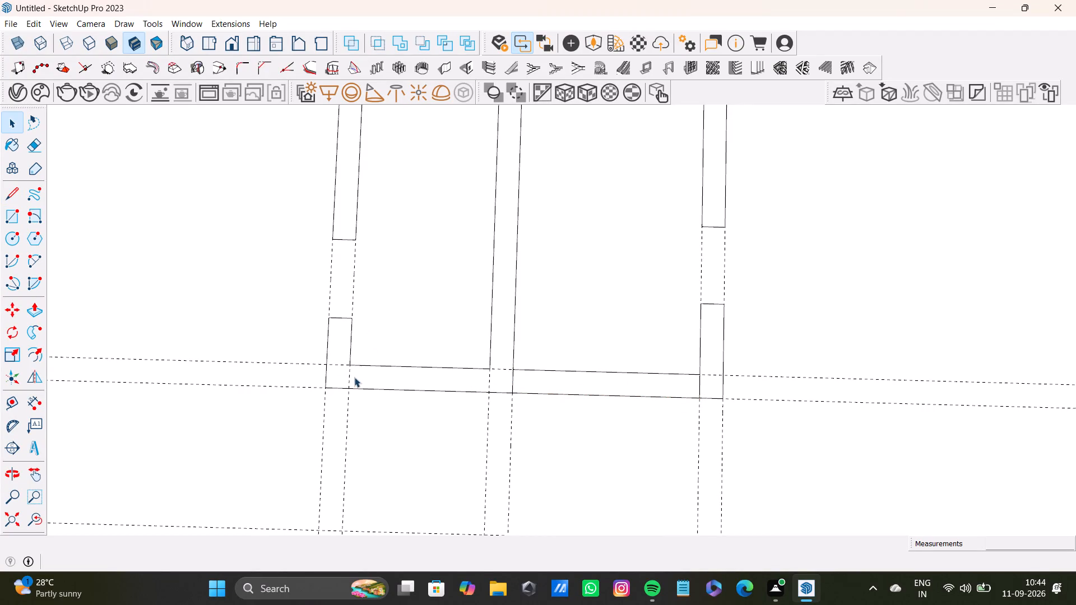
pyautogui.click(512, 386)
pyautogui.press('Delete')
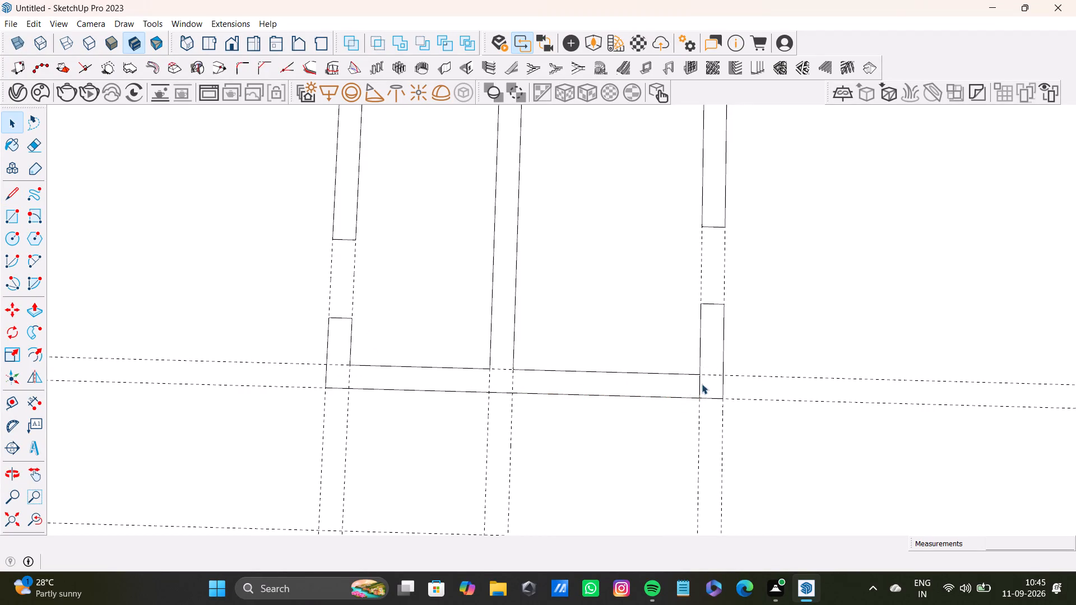
pyautogui.click(699, 390)
pyautogui.press('Delete')
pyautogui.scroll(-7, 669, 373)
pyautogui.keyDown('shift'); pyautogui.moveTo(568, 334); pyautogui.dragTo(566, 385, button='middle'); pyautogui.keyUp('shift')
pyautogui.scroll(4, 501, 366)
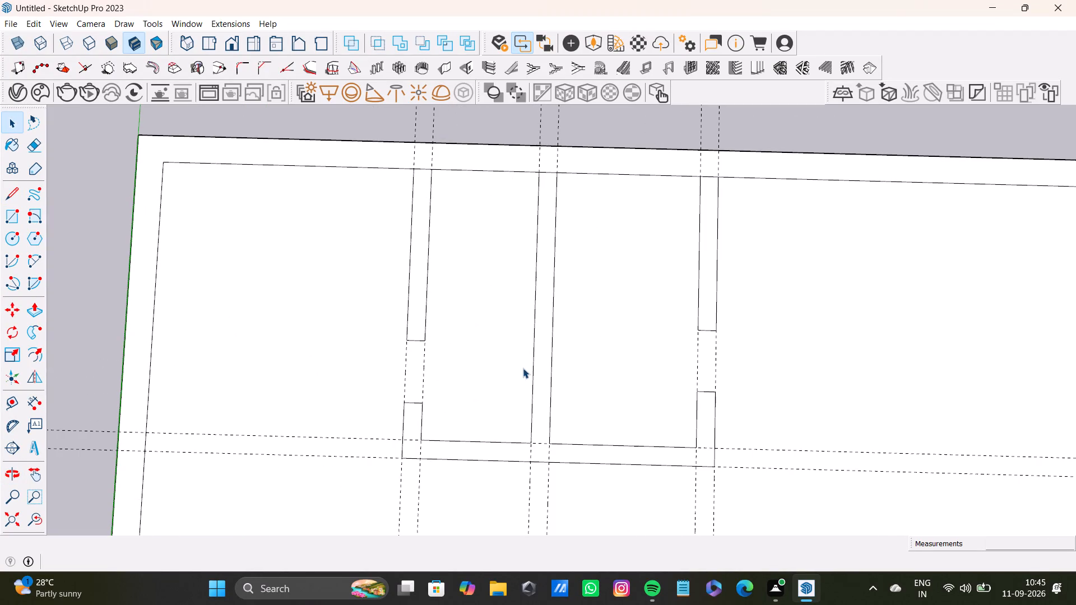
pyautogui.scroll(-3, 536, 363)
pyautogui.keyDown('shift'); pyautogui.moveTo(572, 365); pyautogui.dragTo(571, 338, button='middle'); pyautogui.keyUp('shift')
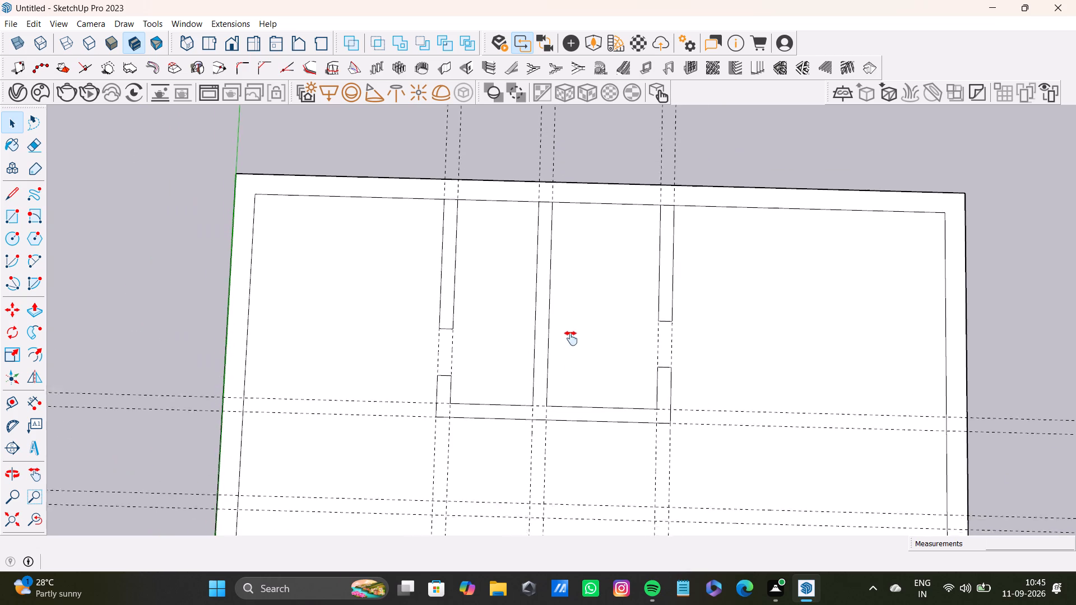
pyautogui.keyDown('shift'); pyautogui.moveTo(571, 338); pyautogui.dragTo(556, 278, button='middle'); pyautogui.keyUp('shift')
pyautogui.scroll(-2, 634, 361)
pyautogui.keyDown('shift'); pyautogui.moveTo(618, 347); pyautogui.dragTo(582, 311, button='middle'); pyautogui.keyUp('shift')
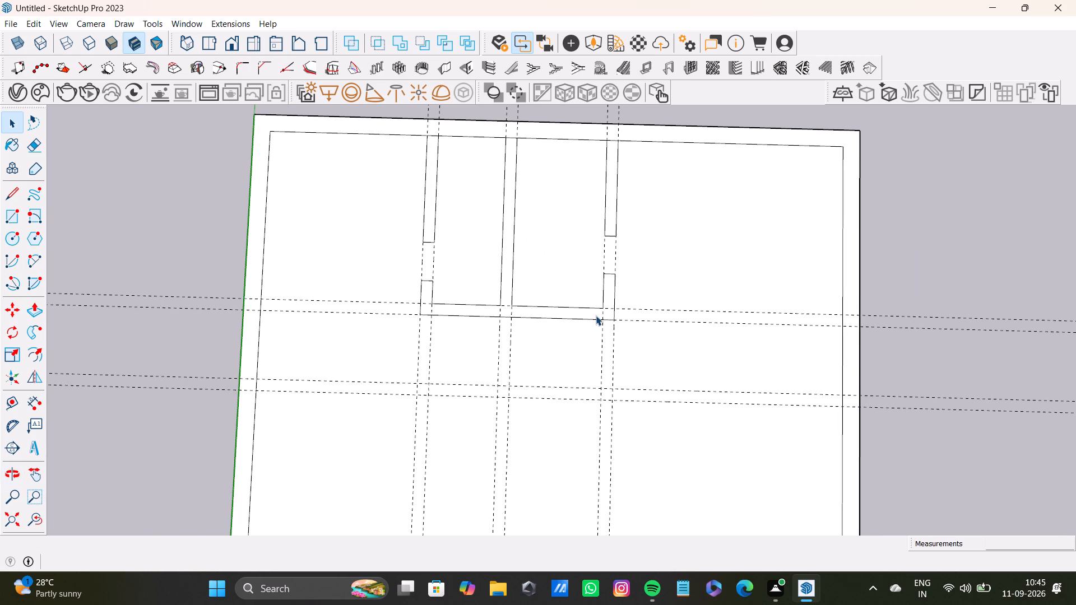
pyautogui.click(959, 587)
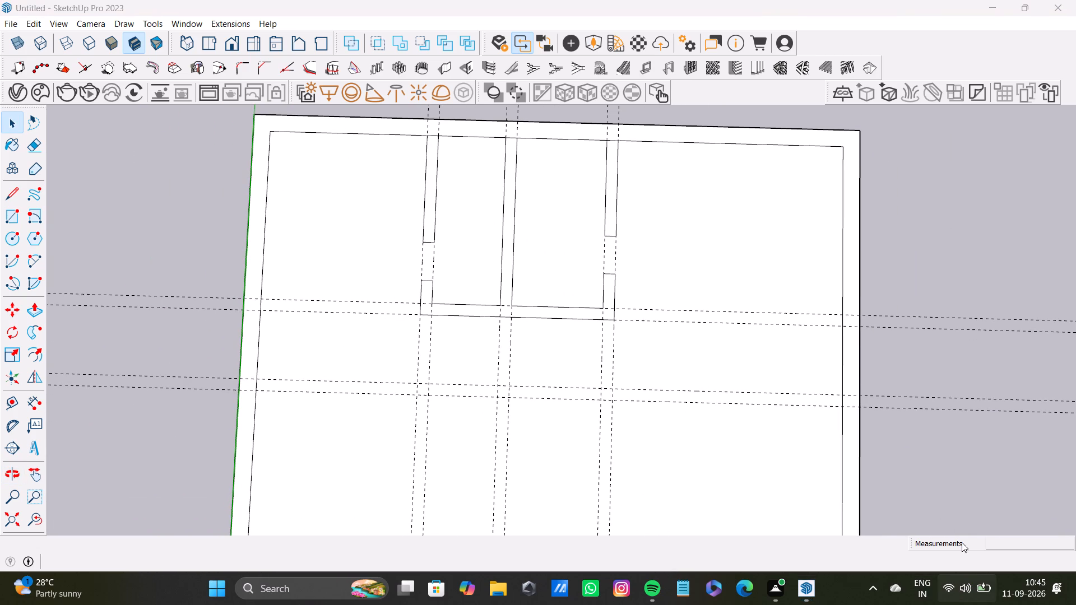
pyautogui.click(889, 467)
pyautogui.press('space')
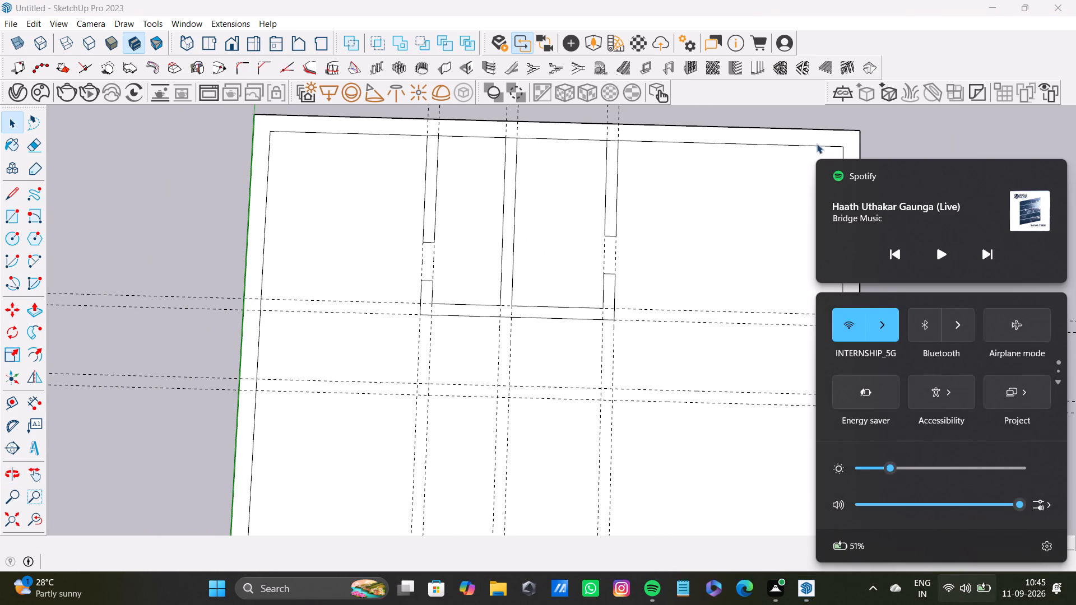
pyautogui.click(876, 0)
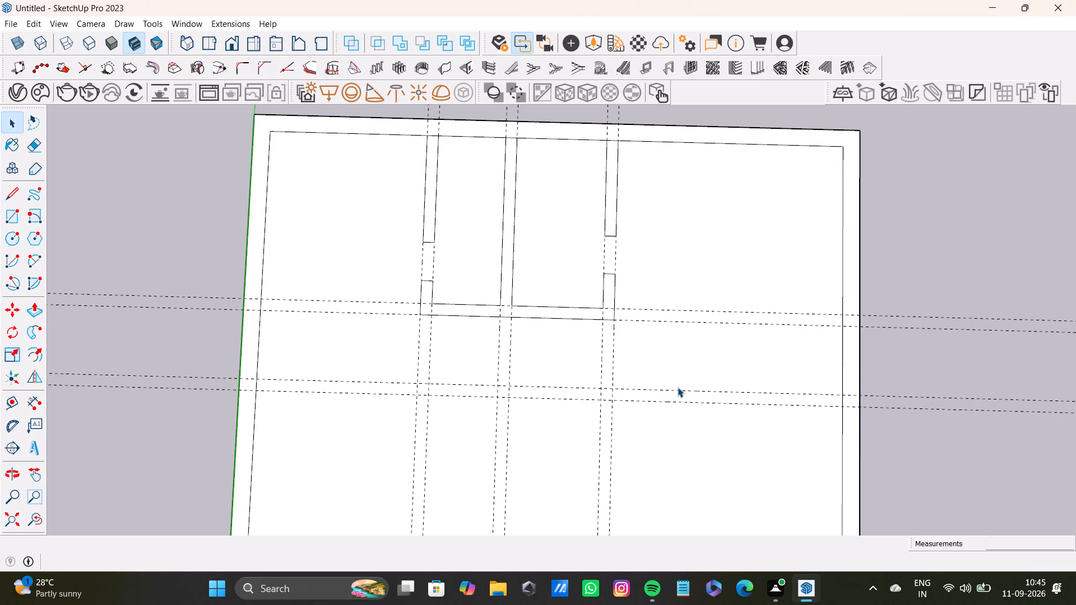
# Draw a 6" crosswise wall 10' 6" long along the second crosswise guide pair from the long wall opposite the green axis, deleting its dividing line.
pyautogui.press('l')
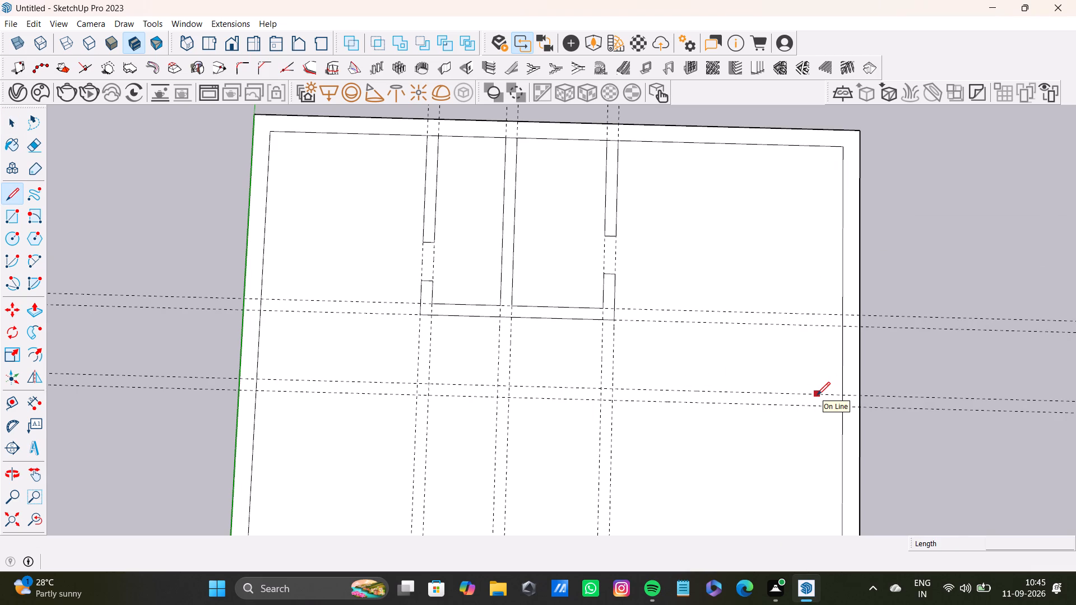
pyautogui.click(840, 394)
pyautogui.click(602, 388)
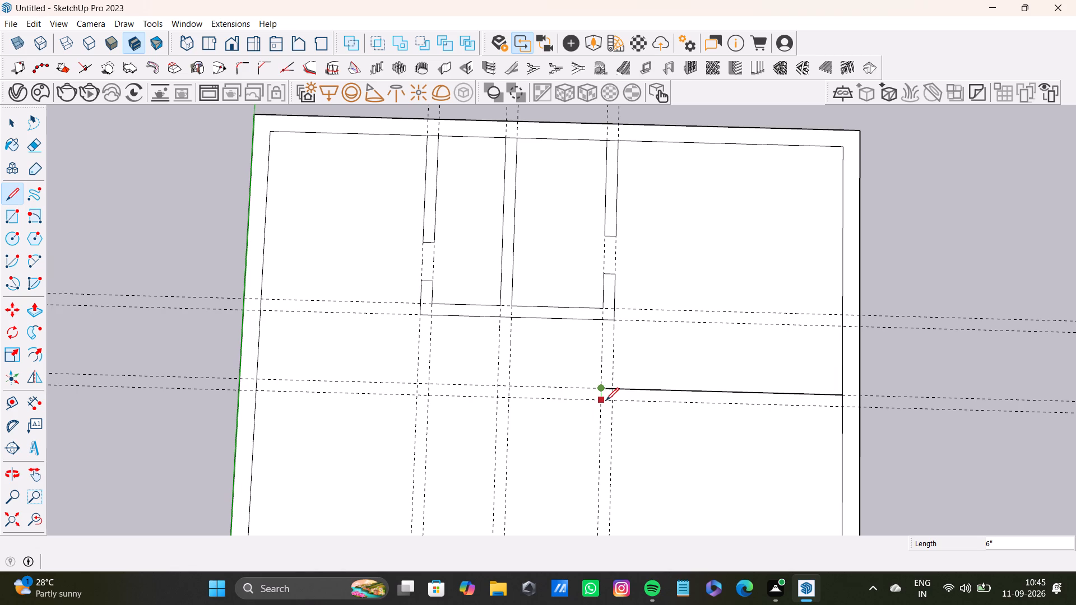
pyautogui.click(605, 402)
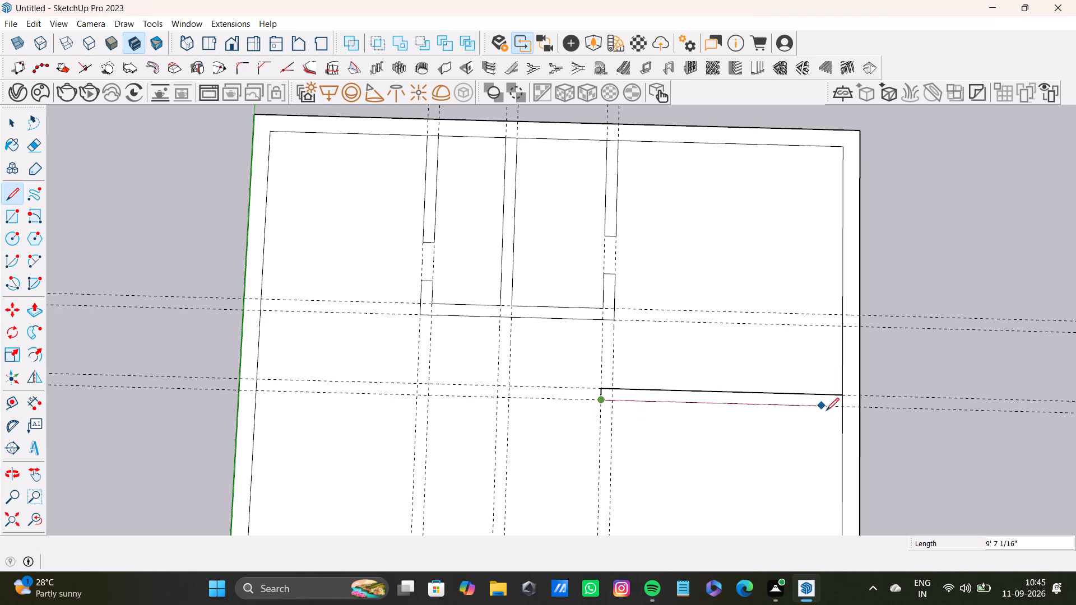
pyautogui.click(844, 406)
pyautogui.press('space')
pyautogui.scroll(12, 902, 399)
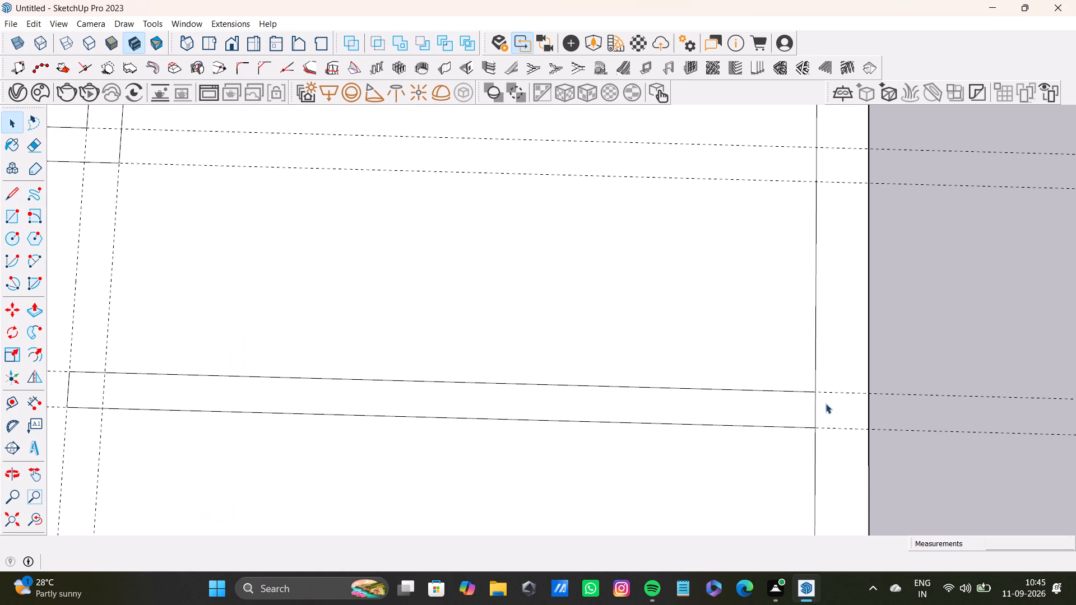
pyautogui.click(818, 415)
pyautogui.press('Delete')
# Delete the three dividing lines where the lengthwise partitions meet the inner face of the far short wall.
pyautogui.scroll(-15, 781, 420)
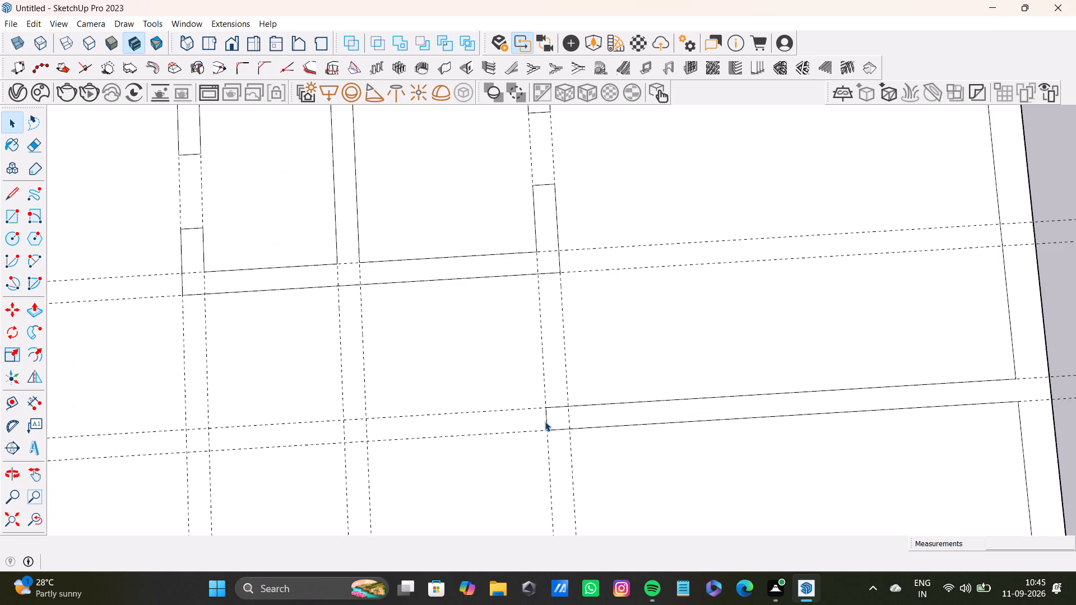
pyautogui.scroll(-14, 572, 415)
pyautogui.keyDown('shift'); pyautogui.moveTo(668, 439); pyautogui.dragTo(662, 383, button='middle'); pyautogui.keyUp('shift')
pyautogui.moveTo(676, 377); pyautogui.dragTo(619, 359, button='middle')
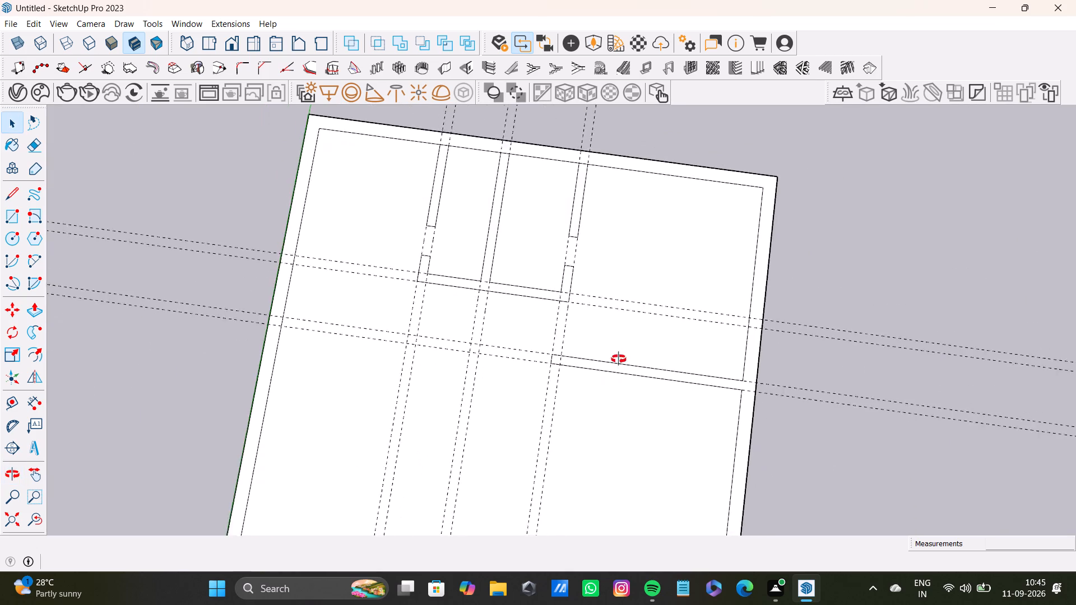
pyautogui.moveTo(619, 359); pyautogui.dragTo(666, 422, button='middle')
pyautogui.scroll(5, 527, 199)
pyautogui.scroll(-4, 457, 146)
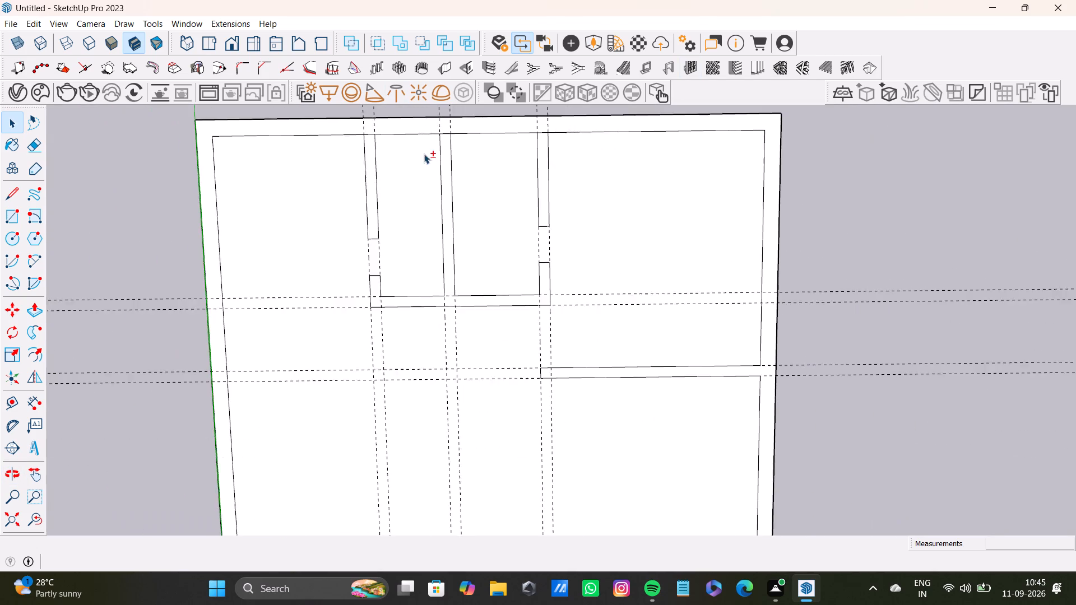
pyautogui.keyDown('shift'); pyautogui.moveTo(424, 153); pyautogui.dragTo(440, 314, button='middle'); pyautogui.keyUp('shift')
pyautogui.scroll(12, 360, 328)
pyautogui.click(401, 272)
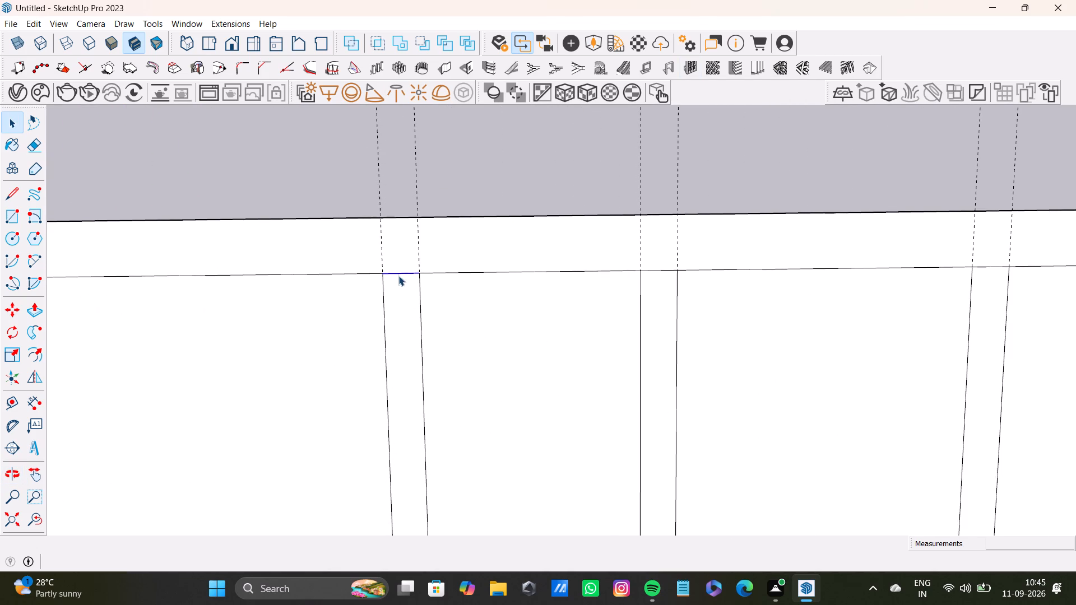
pyautogui.press('Delete')
pyautogui.click(666, 271)
pyautogui.press('Delete')
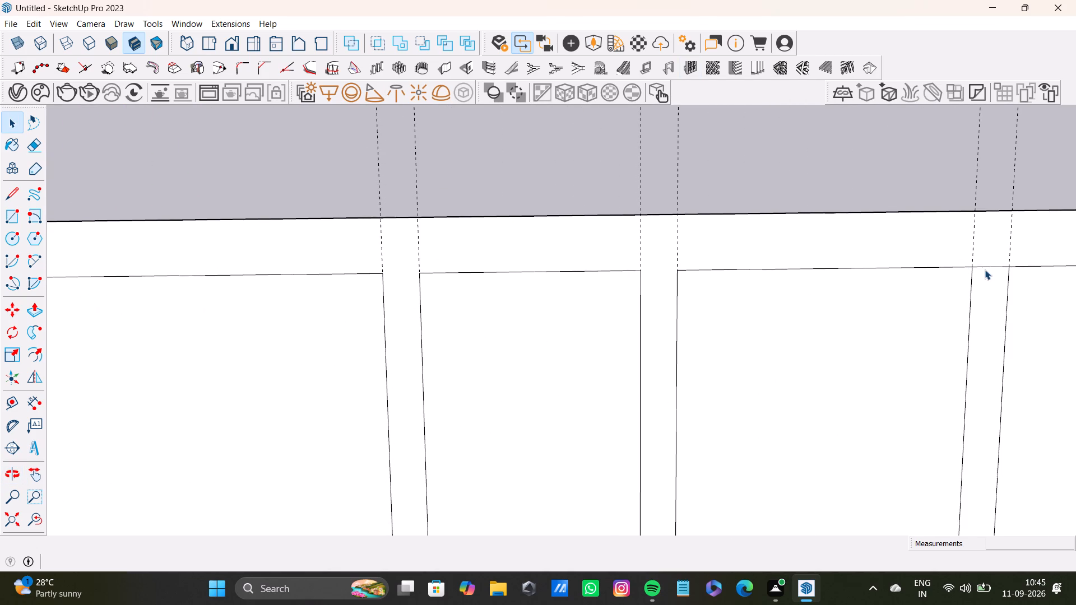
pyautogui.click(987, 267)
pyautogui.press('Delete')
# Add a crosswise guide pair 6" apart, starting 10' from the near face of the 10' 6" crosswise wall.
pyautogui.scroll(-15, 689, 360)
pyautogui.keyDown('shift'); pyautogui.moveTo(566, 378); pyautogui.dragTo(473, 255, button='middle'); pyautogui.keyUp('shift')
pyautogui.scroll(4, 656, 275)
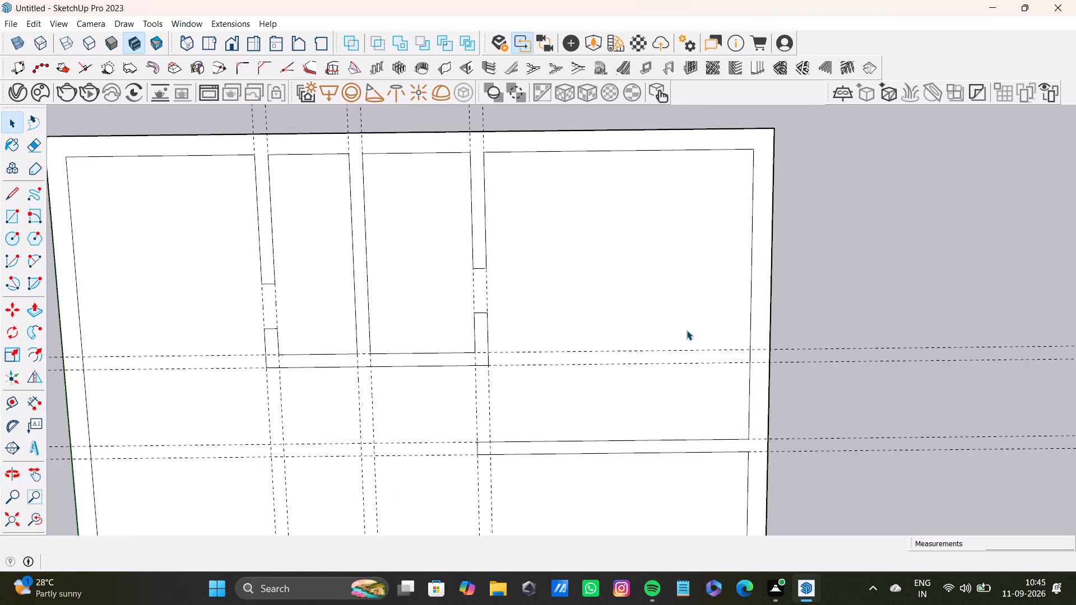
pyautogui.scroll(-7, 693, 339)
pyautogui.keyDown('shift'); pyautogui.moveTo(616, 372); pyautogui.dragTo(603, 250, button='middle'); pyautogui.keyUp('shift')
pyautogui.moveTo(599, 348); pyautogui.dragTo(562, 192, button='middle')
pyautogui.scroll(1, 590, 296)
pyautogui.scroll(-4, 590, 296)
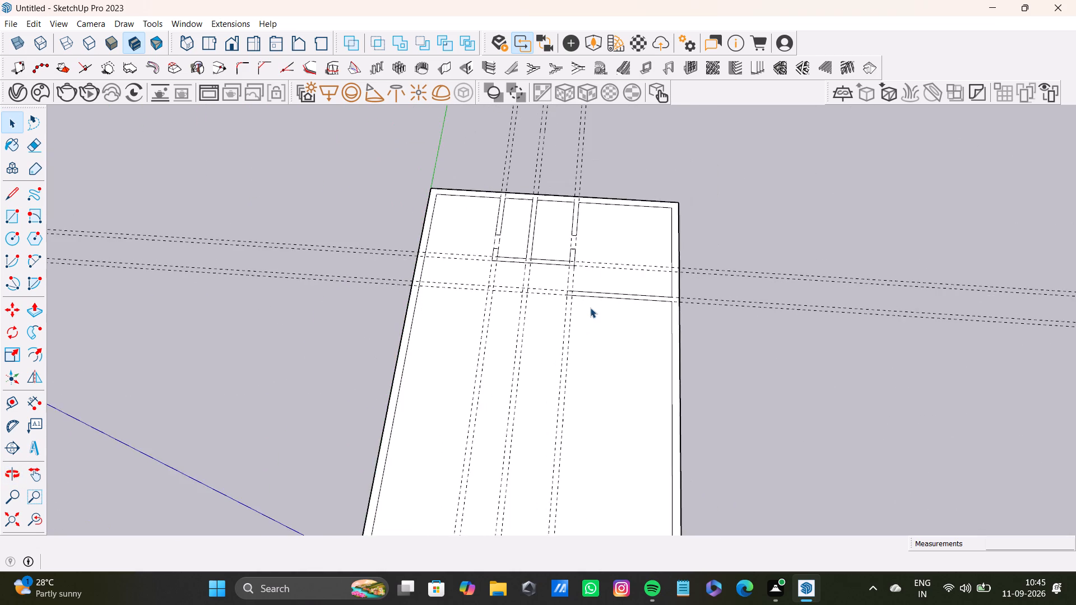
pyautogui.keyDown('shift'); pyautogui.moveTo(576, 267); pyautogui.dragTo(563, 231, button='middle'); pyautogui.keyUp('shift')
pyautogui.scroll(6, 560, 260)
pyautogui.moveTo(562, 294); pyautogui.dragTo(569, 284, button='middle')
pyautogui.press('t')
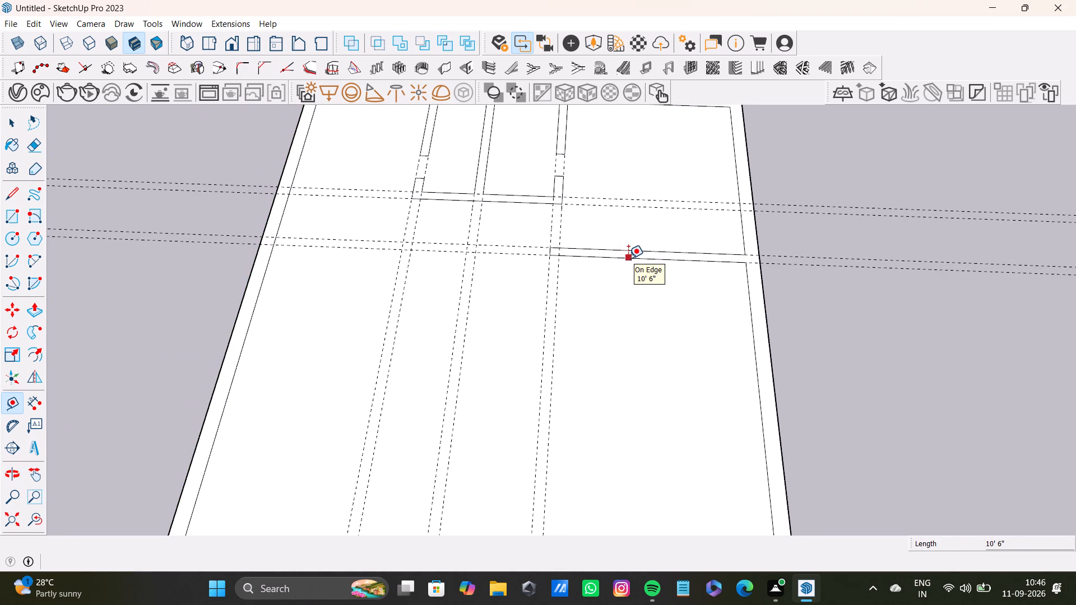
pyautogui.click(628, 258)
pyautogui.scroll(-3, 643, 365)
pyautogui.keyDown('shift'); pyautogui.moveTo(644, 370); pyautogui.dragTo(639, 301, button='middle'); pyautogui.keyUp('shift')
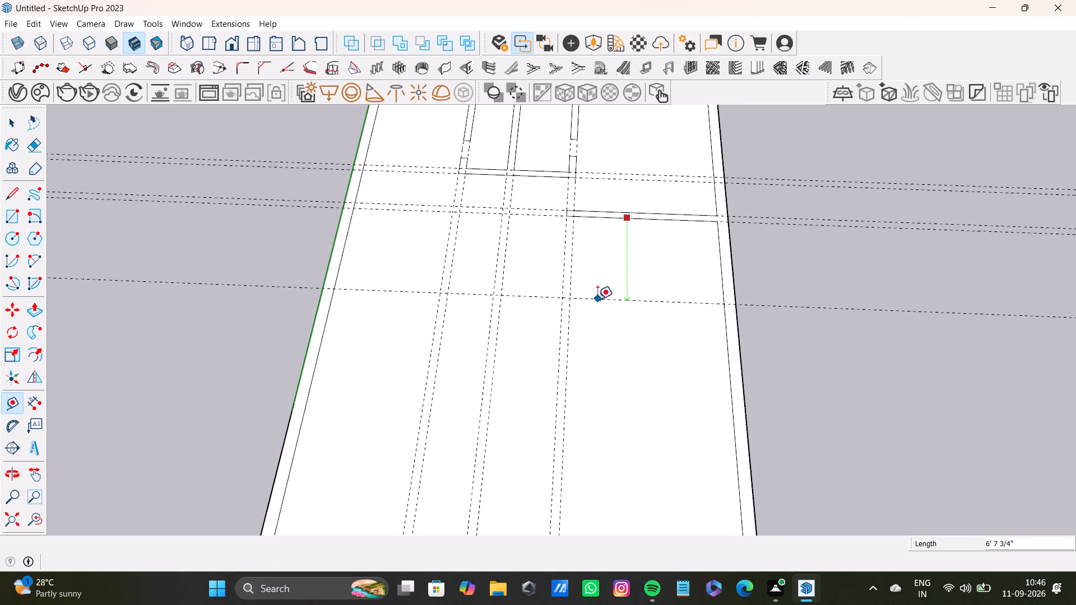
pyautogui.moveTo(598, 299); pyautogui.dragTo(605, 376, button='middle')
pyautogui.scroll(-1, 605, 376)
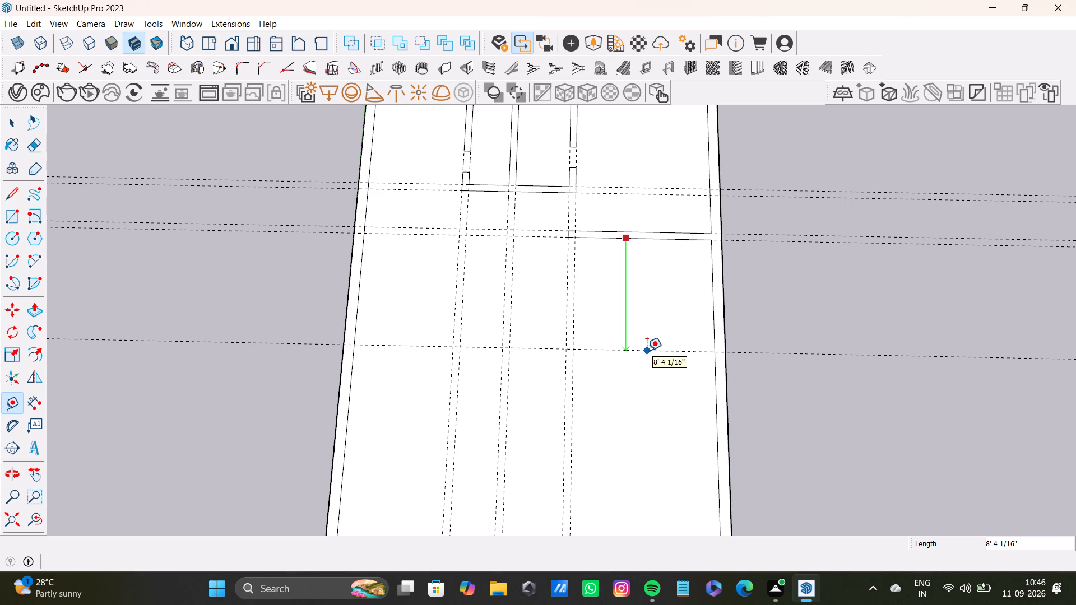
pyautogui.write("10'")
pyautogui.press('Return')
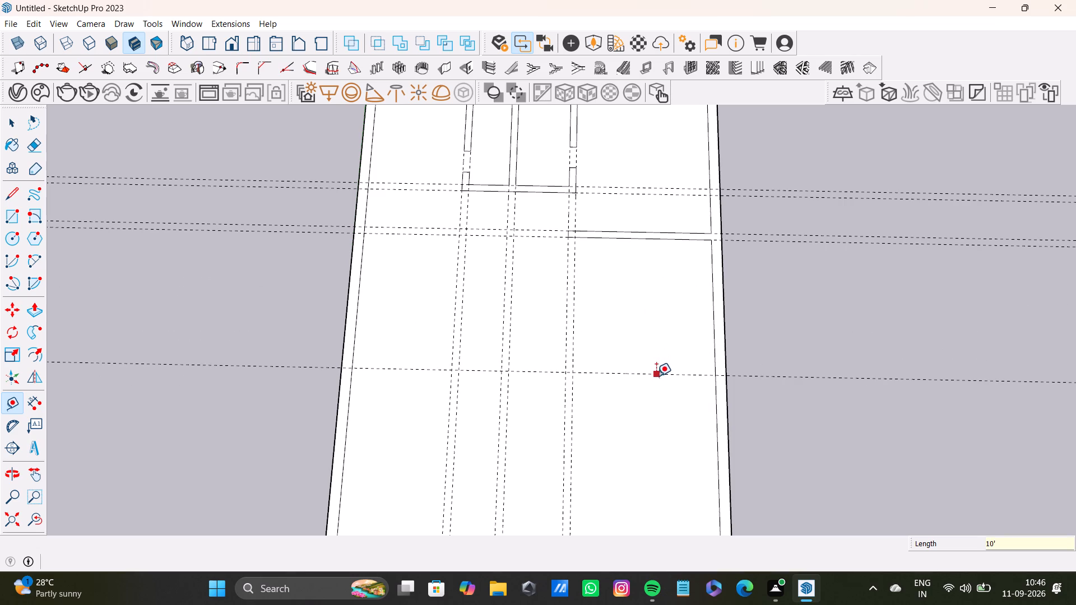
pyautogui.click(655, 372)
pyautogui.write('6"')
pyautogui.press('Return')
# Add lengthwise guides 10' 6" from the inner face of the long wall opposite the green axis and 6" farther toward the green axis.
pyautogui.click(712, 338)
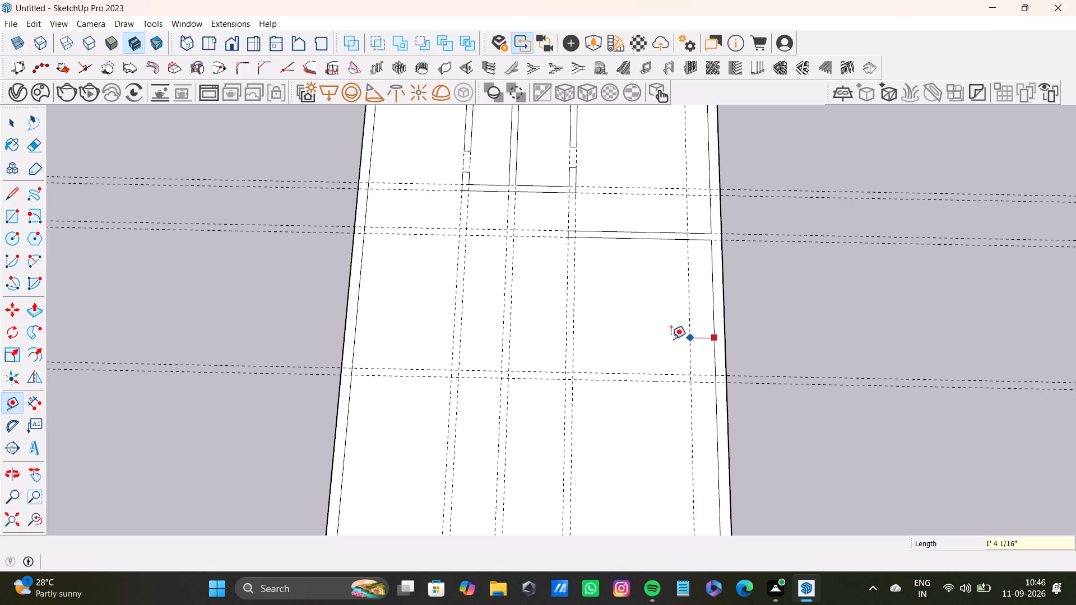
pyautogui.click(567, 338)
pyautogui.click(563, 338)
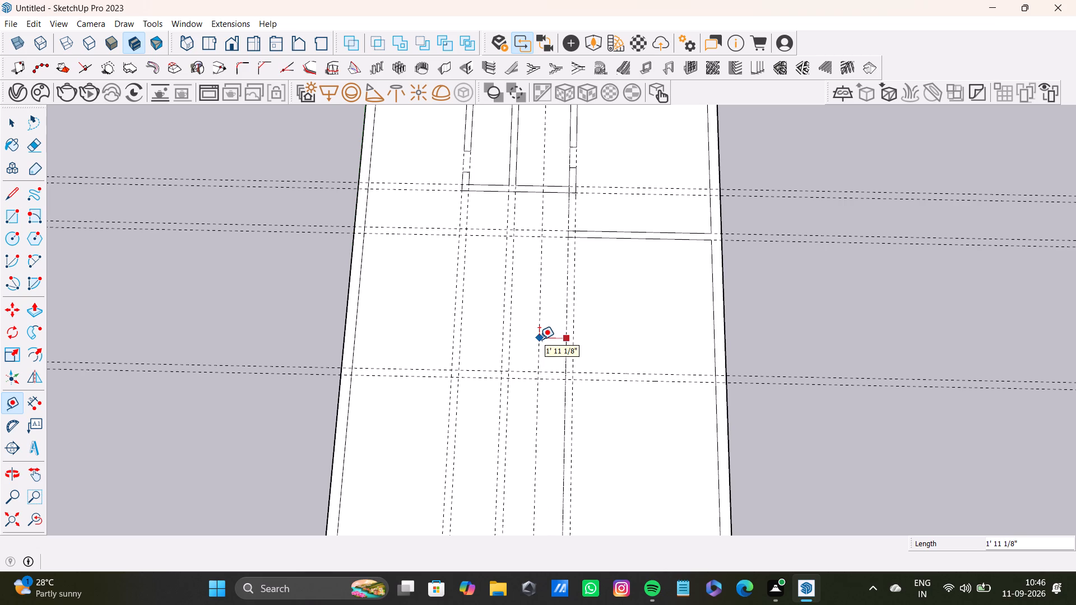
pyautogui.write('6"')
pyautogui.press('Return')
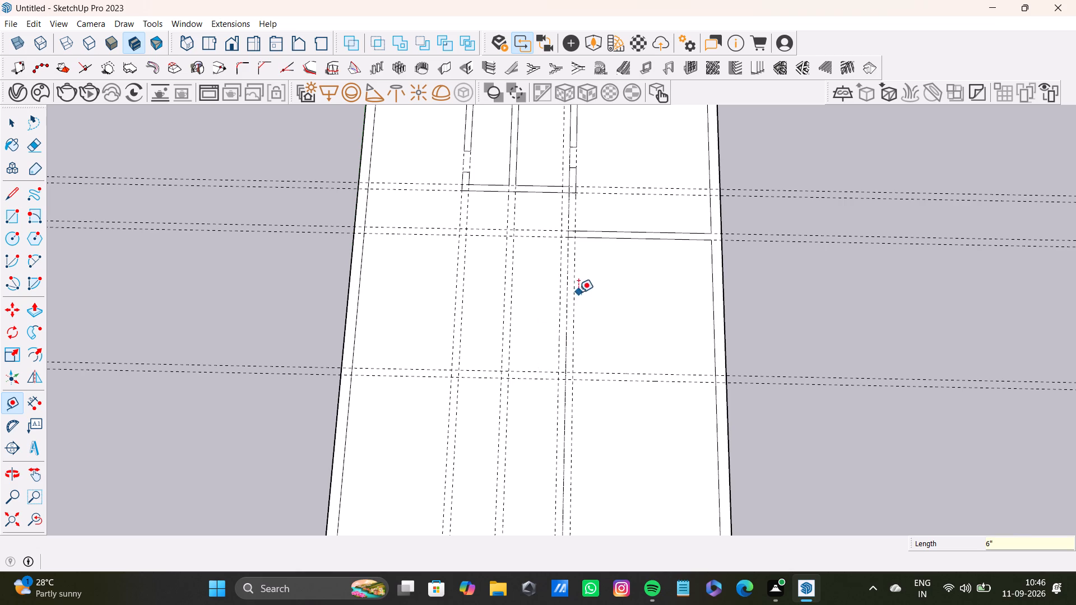
# Draw a 6" crosswise wall 11' long along the new crosswise guide pair, from the long wall to the new lengthwise guide.
pyautogui.press('space')
pyautogui.press('l')
pyautogui.scroll(5, 657, 370)
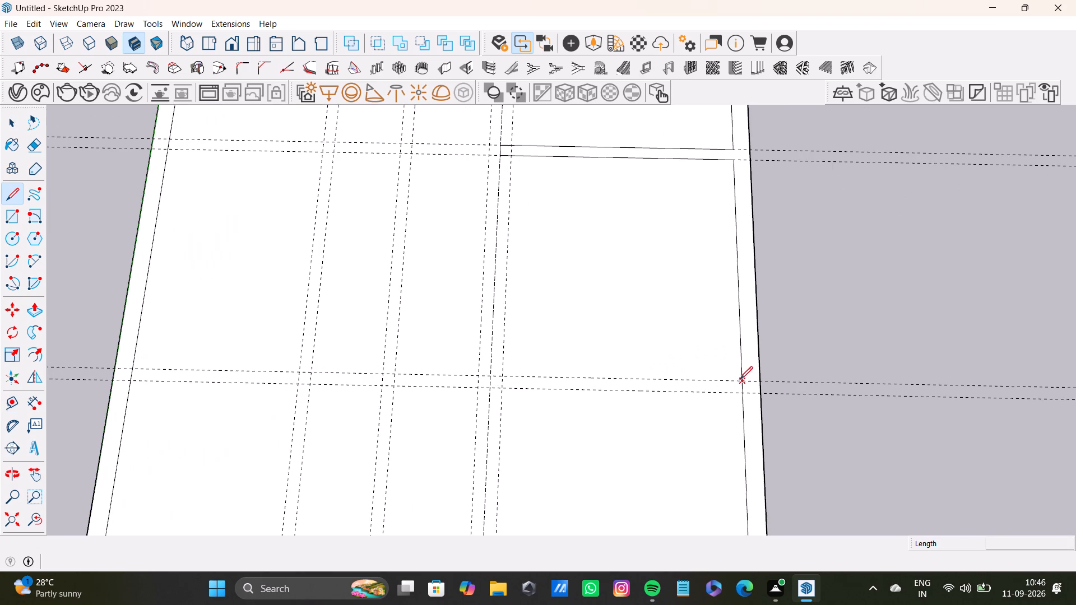
pyautogui.click(740, 379)
pyautogui.click(479, 374)
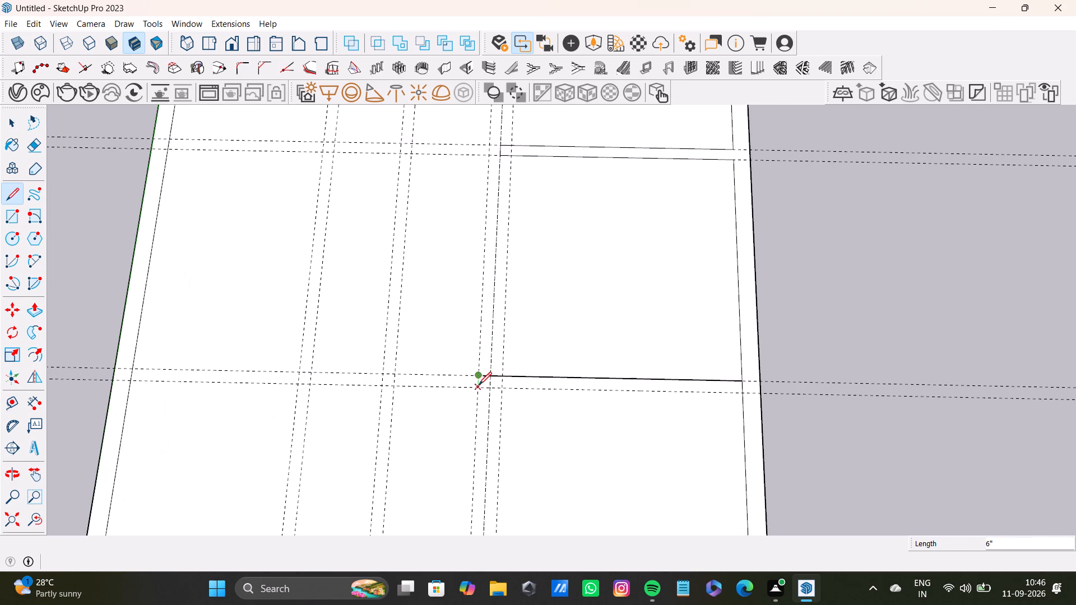
pyautogui.click(479, 387)
pyautogui.click(742, 391)
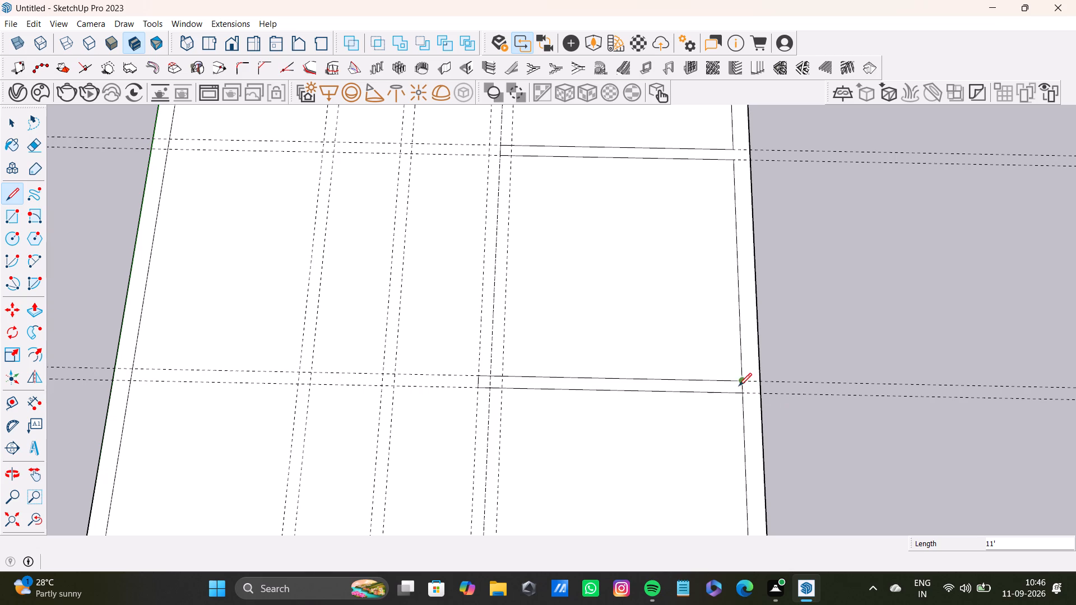
pyautogui.press('space')
# Extend the 10' 6" crosswise wall 6" toward the green axis to the lengthwise guide and delete its old end line.
pyautogui.scroll(-4, 522, 338)
pyautogui.keyDown('shift'); pyautogui.moveTo(512, 292); pyautogui.dragTo(520, 340, button='middle'); pyautogui.keyUp('shift')
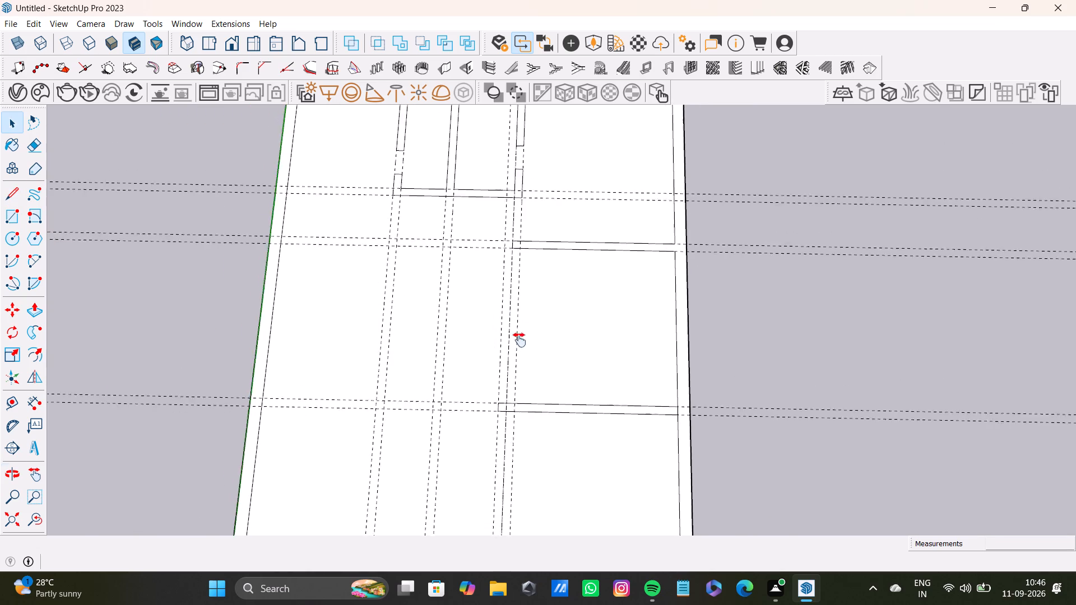
pyautogui.keyDown('shift'); pyautogui.moveTo(520, 340); pyautogui.dragTo(518, 342, button='middle'); pyautogui.keyUp('shift')
pyautogui.scroll(4, 513, 271)
pyautogui.press('l')
pyautogui.scroll(7, 504, 239)
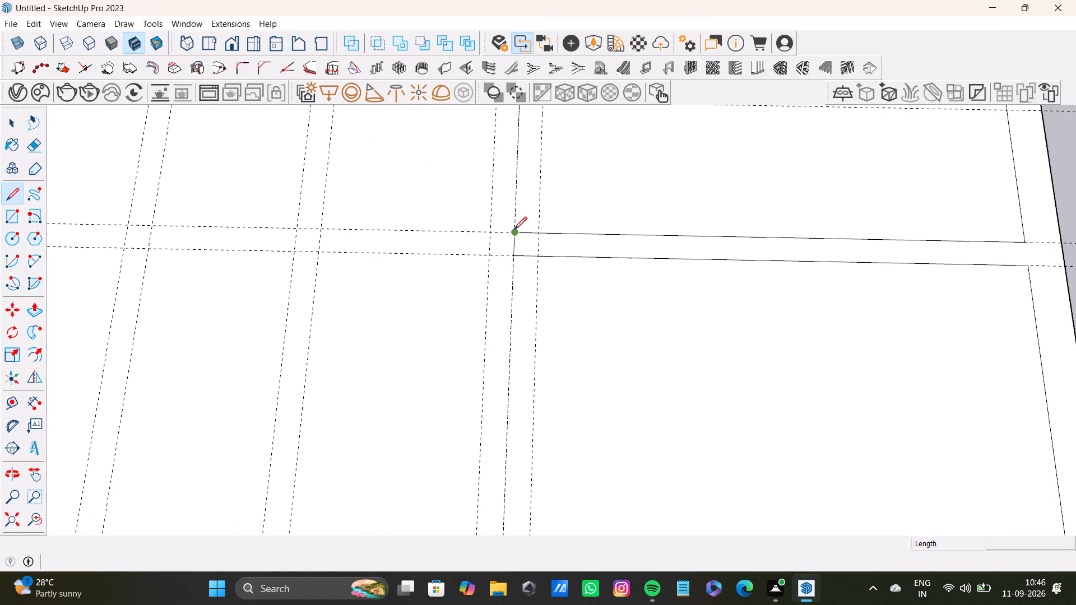
pyautogui.click(516, 232)
pyautogui.click(490, 233)
pyautogui.click(497, 259)
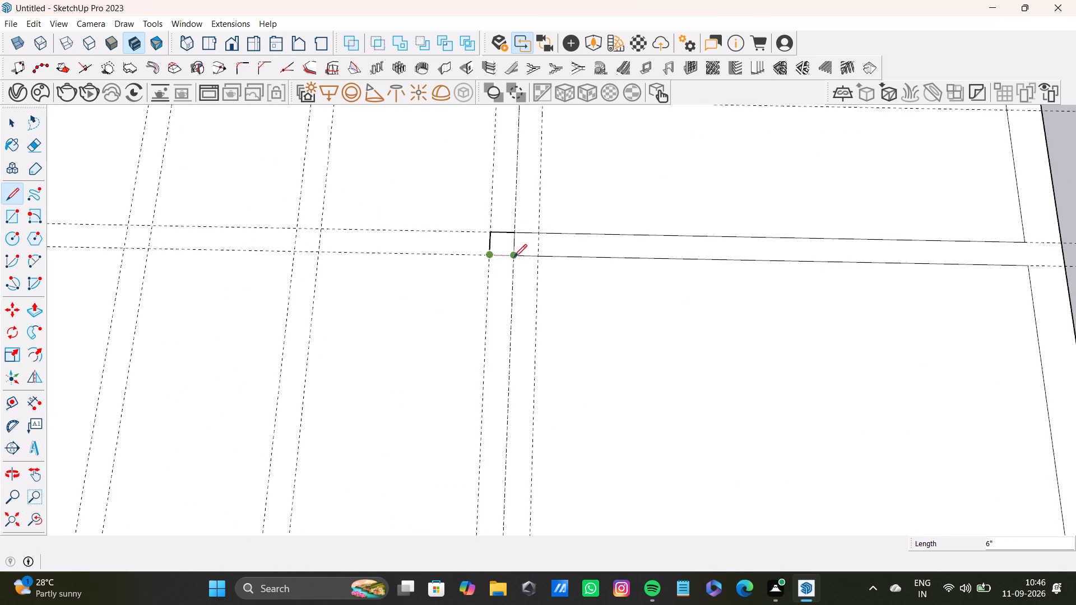
pyautogui.click(514, 257)
pyautogui.press('space')
pyautogui.click(513, 250)
pyautogui.press('Delete')
# Extend the middle lengthwise partition about 7' 8 1/2" past the near face of the farthest crosswise partition and delete the dividing line at the junction.
pyautogui.scroll(-9, 521, 270)
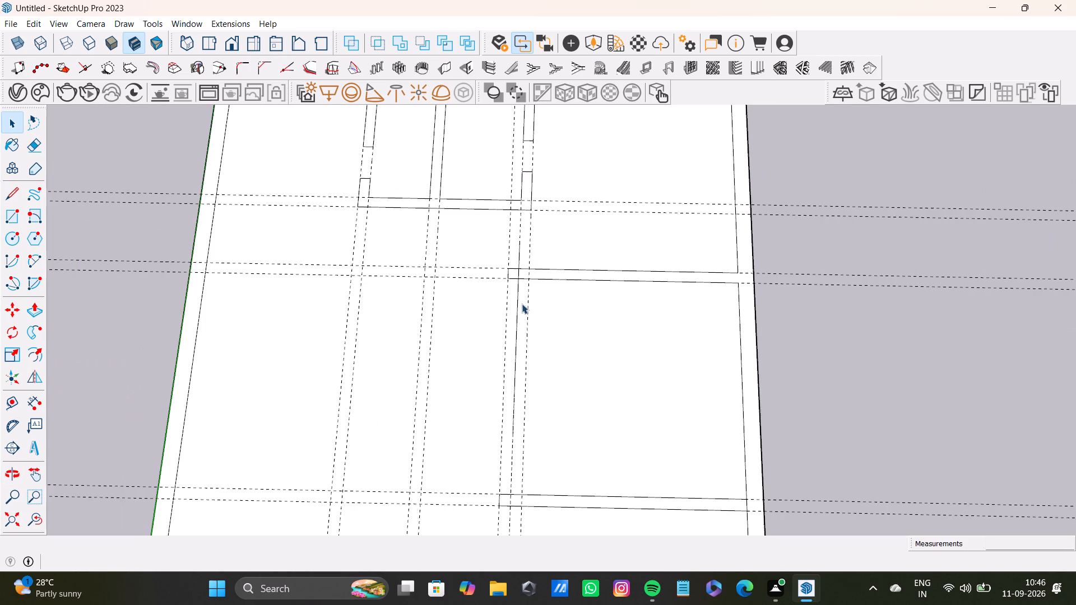
pyautogui.keyDown('shift'); pyautogui.moveTo(532, 332); pyautogui.dragTo(534, 325, button='middle'); pyautogui.keyUp('shift')
pyautogui.scroll(8, 511, 239)
pyautogui.scroll(-9, 528, 292)
pyautogui.keyDown('shift'); pyautogui.moveTo(527, 347); pyautogui.dragTo(526, 335, button='middle'); pyautogui.keyUp('shift')
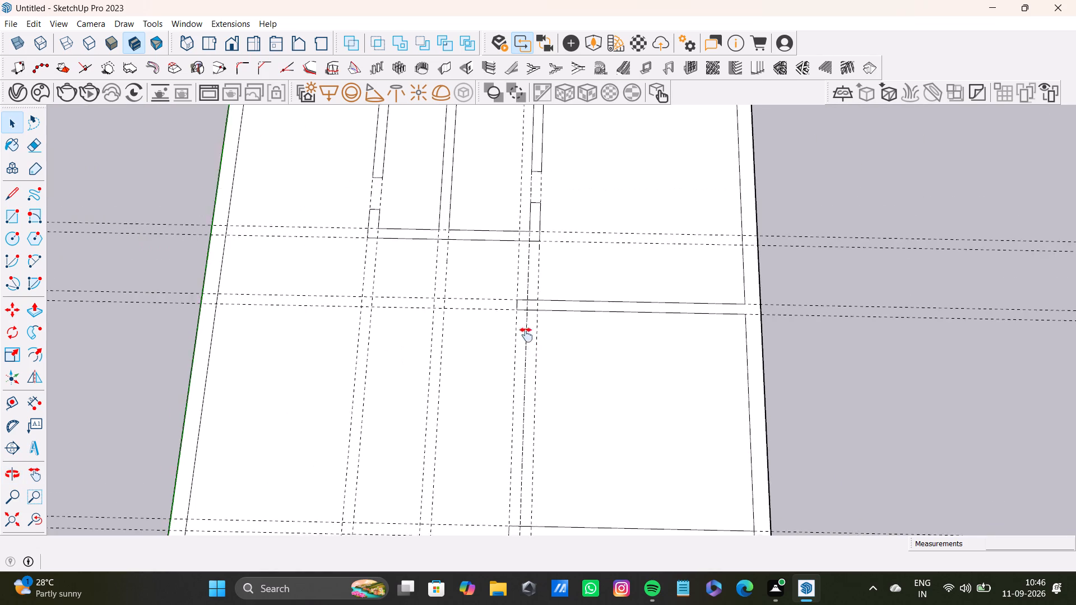
pyautogui.keyDown('shift'); pyautogui.moveTo(526, 335); pyautogui.dragTo(518, 304, button='middle'); pyautogui.keyUp('shift')
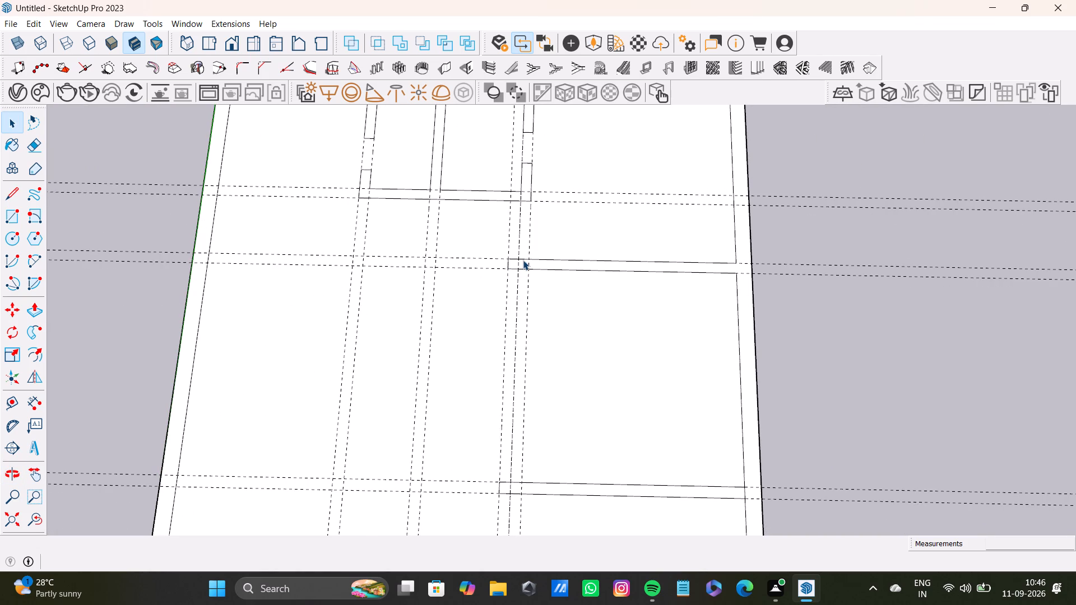
pyautogui.scroll(3, 510, 267)
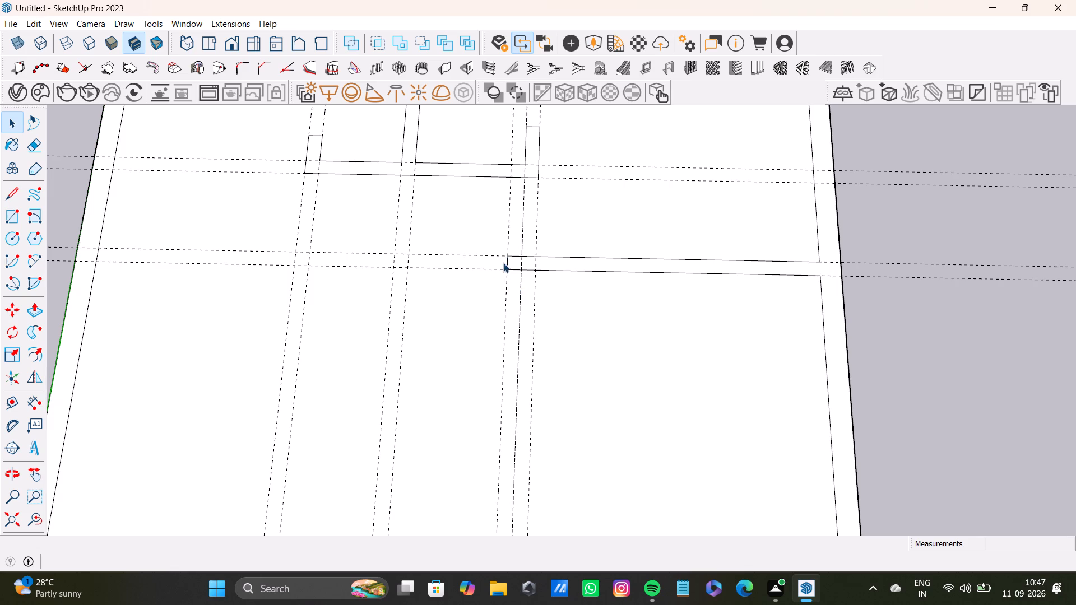
pyautogui.scroll(-4, 523, 235)
pyautogui.keyDown('shift'); pyautogui.moveTo(496, 258); pyautogui.dragTo(498, 275, button='middle'); pyautogui.keyUp('shift')
pyautogui.scroll(9, 499, 276)
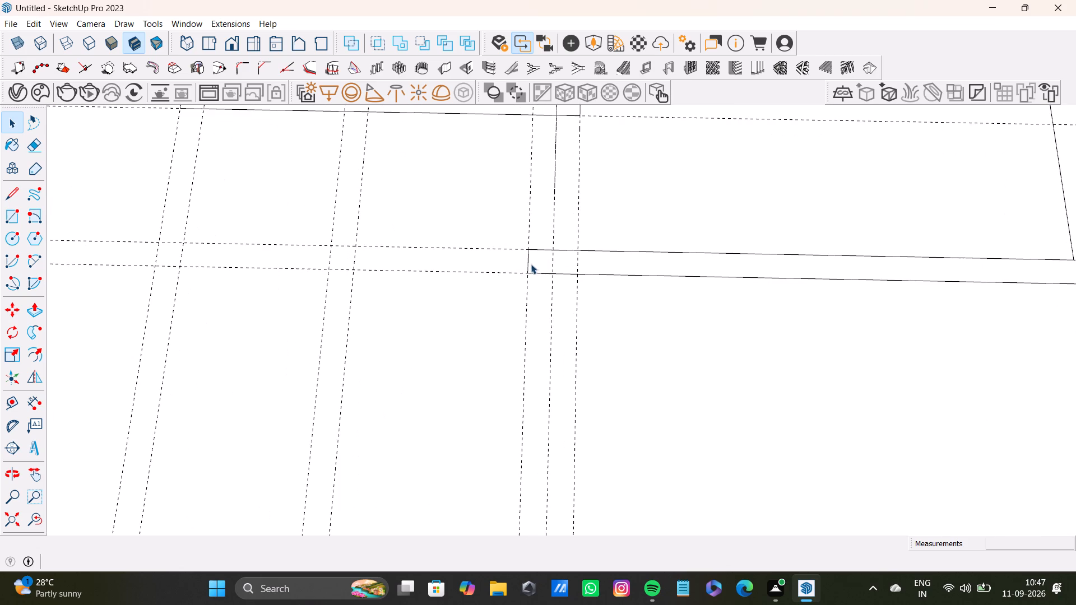
pyautogui.scroll(-4, 509, 263)
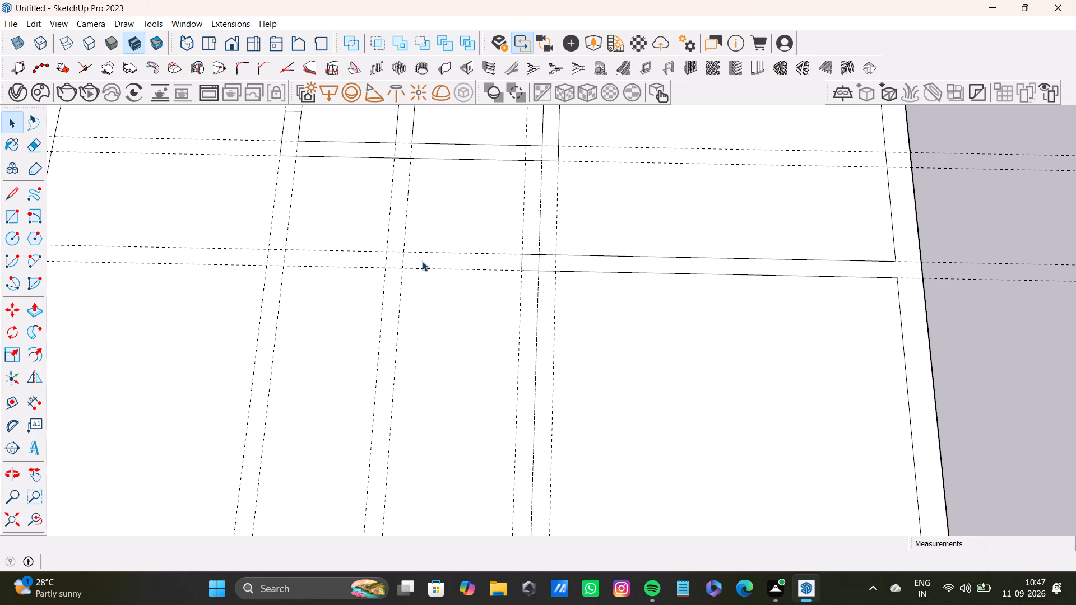
pyautogui.scroll(-1, 423, 262)
pyautogui.moveTo(423, 262); pyautogui.dragTo(540, 263, button='middle')
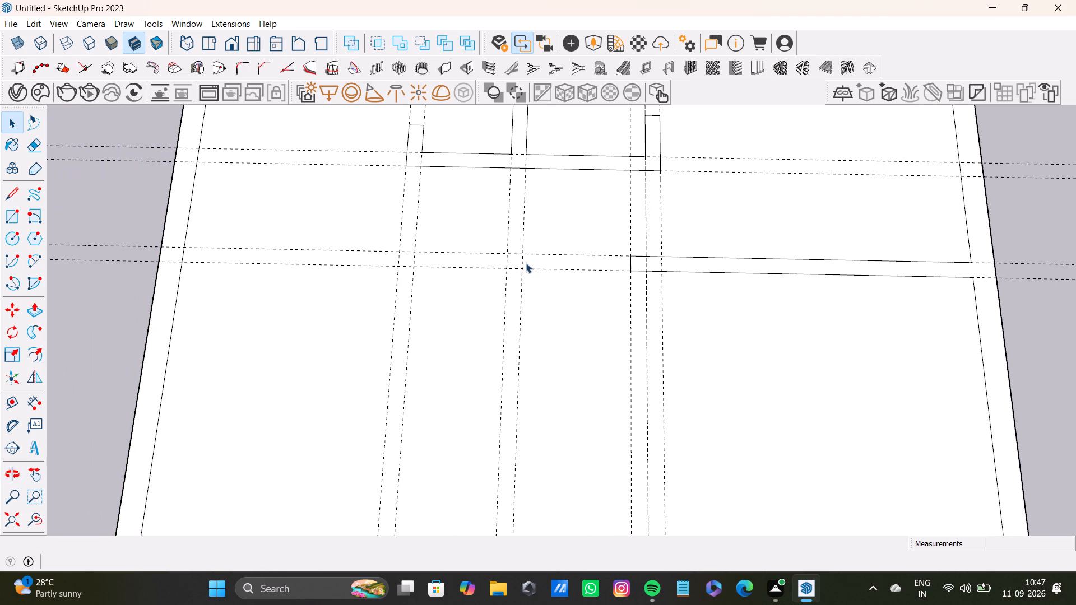
pyautogui.press('l')
pyautogui.scroll(4, 499, 220)
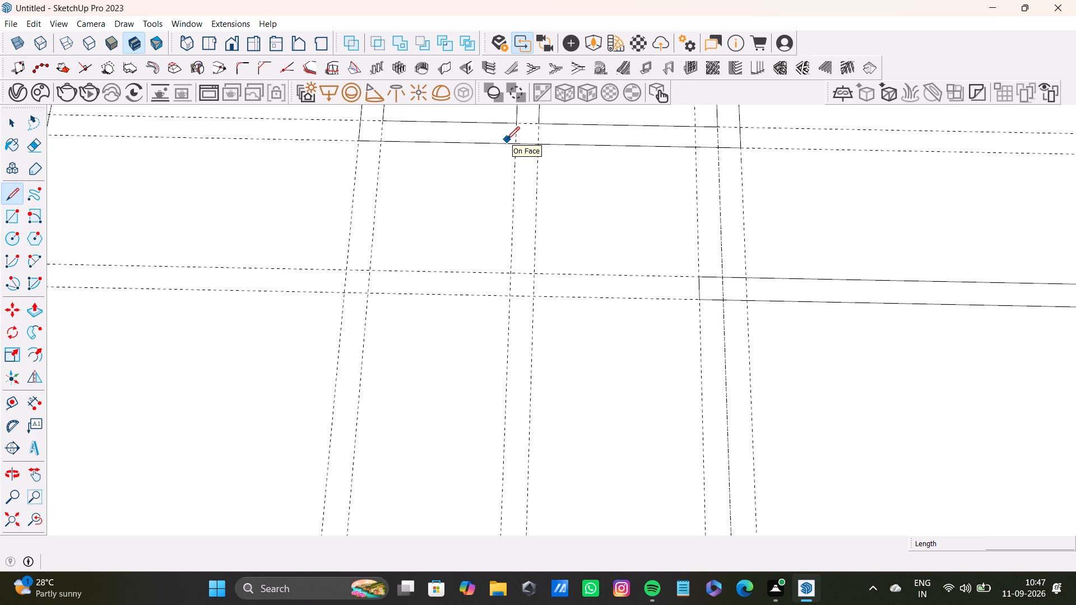
pyautogui.click(515, 143)
pyautogui.scroll(-5, 499, 373)
pyautogui.keyDown('shift'); pyautogui.moveTo(502, 385); pyautogui.dragTo(507, 313, button='middle'); pyautogui.keyUp('shift')
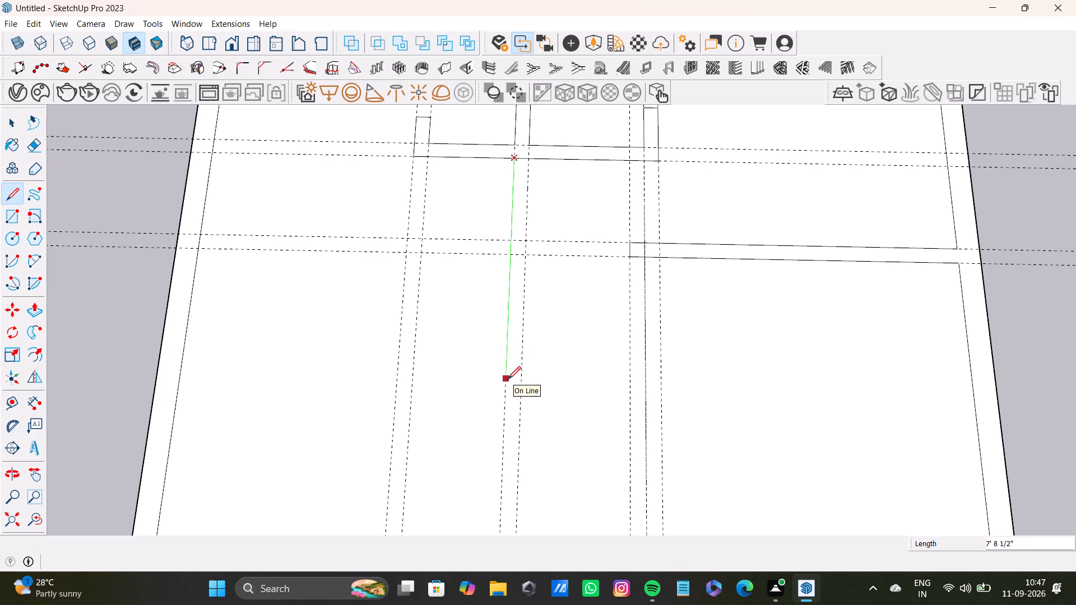
pyautogui.click(508, 379)
pyautogui.click(524, 378)
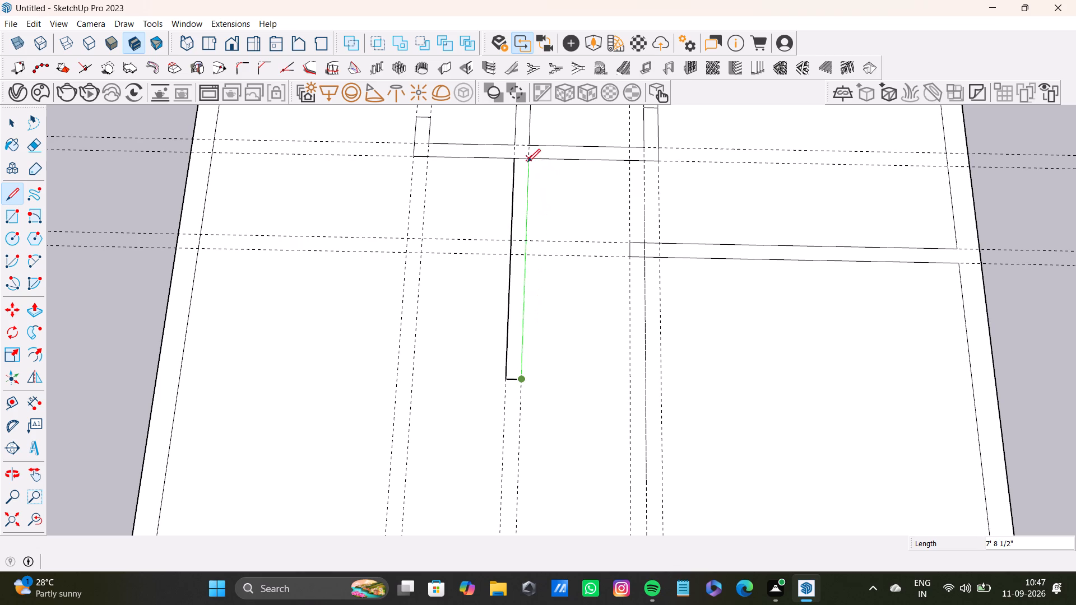
pyautogui.click(527, 161)
pyautogui.press('space')
pyautogui.click(520, 157)
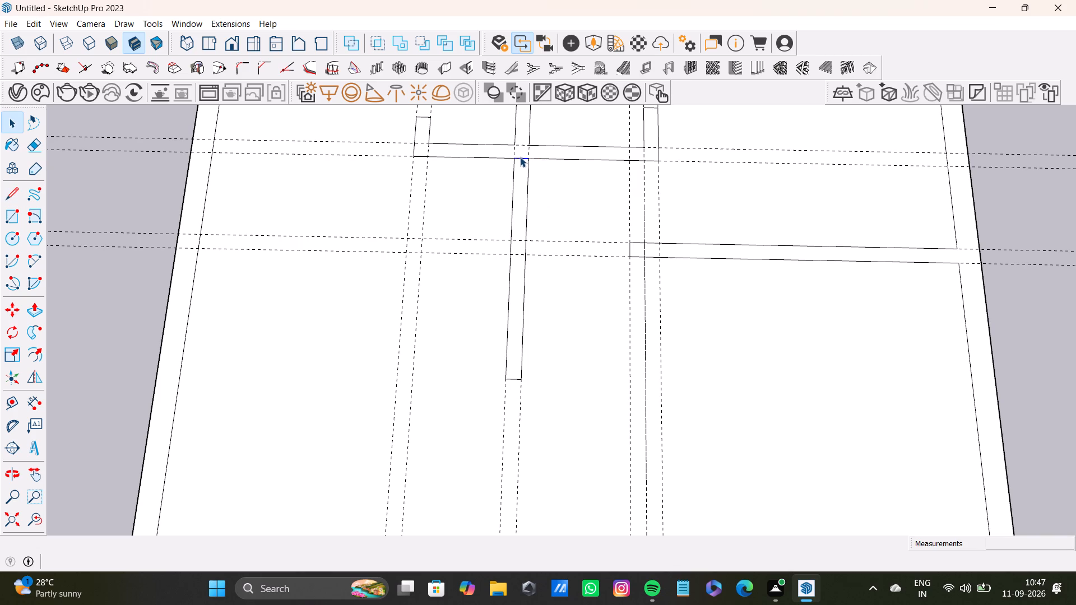
pyautogui.press('Delete')
# Extend the same crosswise wall end a short way past the lengthwise guide toward the green axis and delete its old end line.
pyautogui.scroll(-4, 536, 348)
pyautogui.keyDown('shift'); pyautogui.moveTo(531, 339); pyautogui.dragTo(545, 286, button='middle'); pyautogui.keyUp('shift')
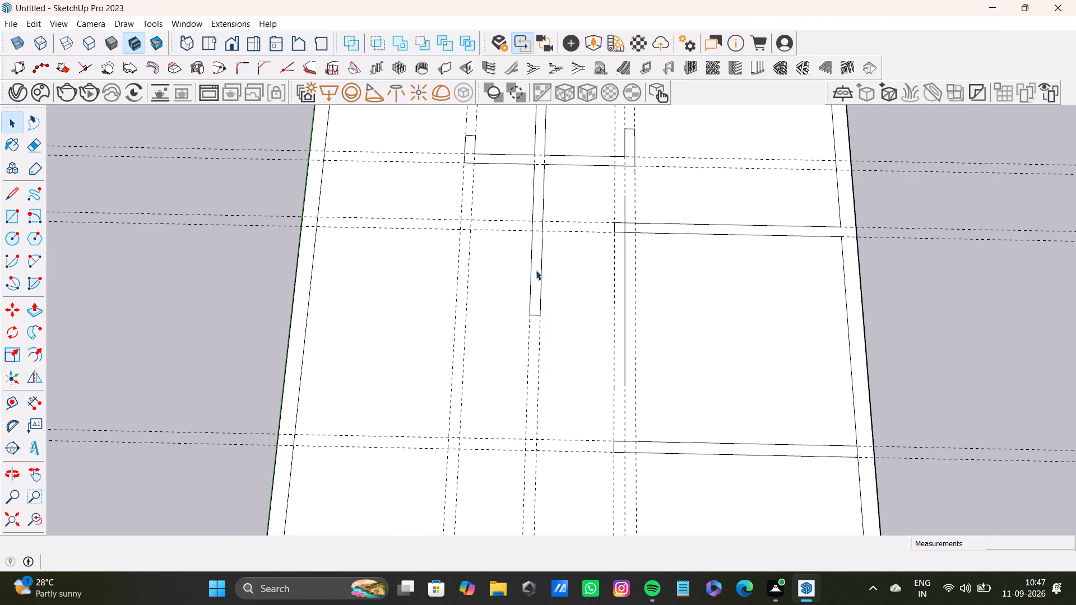
pyautogui.scroll(4, 461, 288)
pyautogui.scroll(-5, 534, 283)
pyautogui.keyDown('shift'); pyautogui.moveTo(549, 281); pyautogui.dragTo(548, 331, button='middle'); pyautogui.keyUp('shift')
pyautogui.moveTo(569, 324); pyautogui.dragTo(565, 314, button='middle')
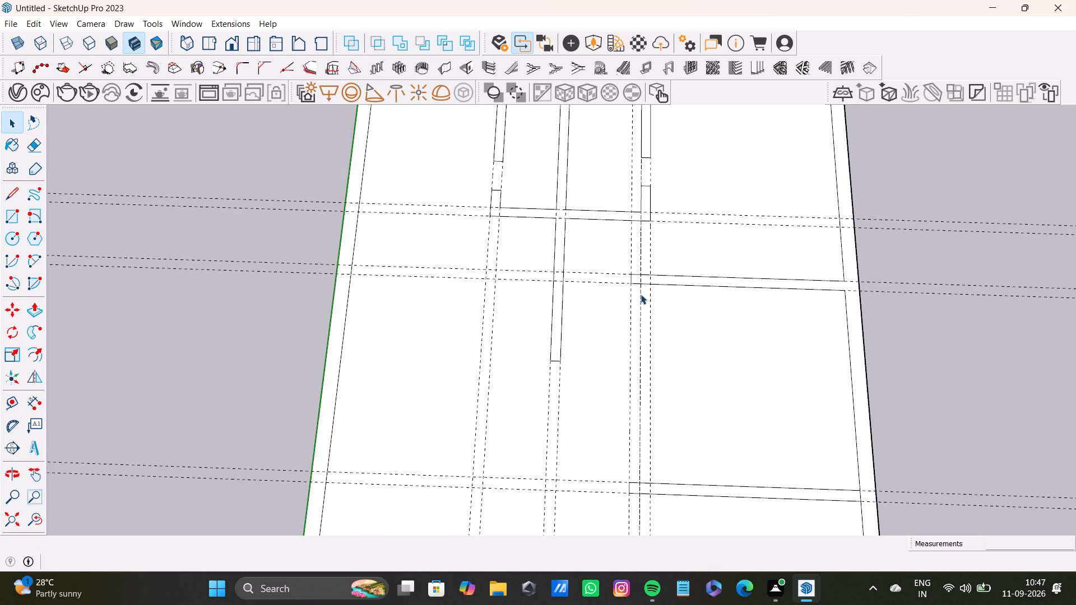
pyautogui.scroll(7, 636, 283)
pyautogui.press('l')
pyautogui.scroll(4, 627, 264)
pyautogui.click(625, 266)
pyautogui.click(599, 267)
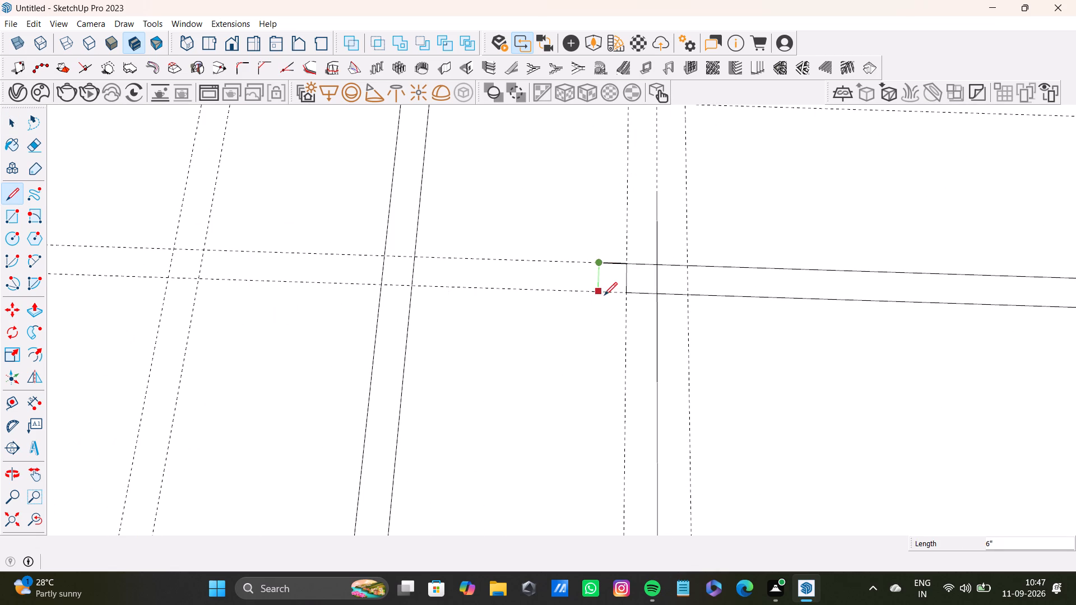
pyautogui.click(605, 295)
pyautogui.click(629, 295)
pyautogui.press('space')
pyautogui.click(625, 283)
pyautogui.press('Delete')
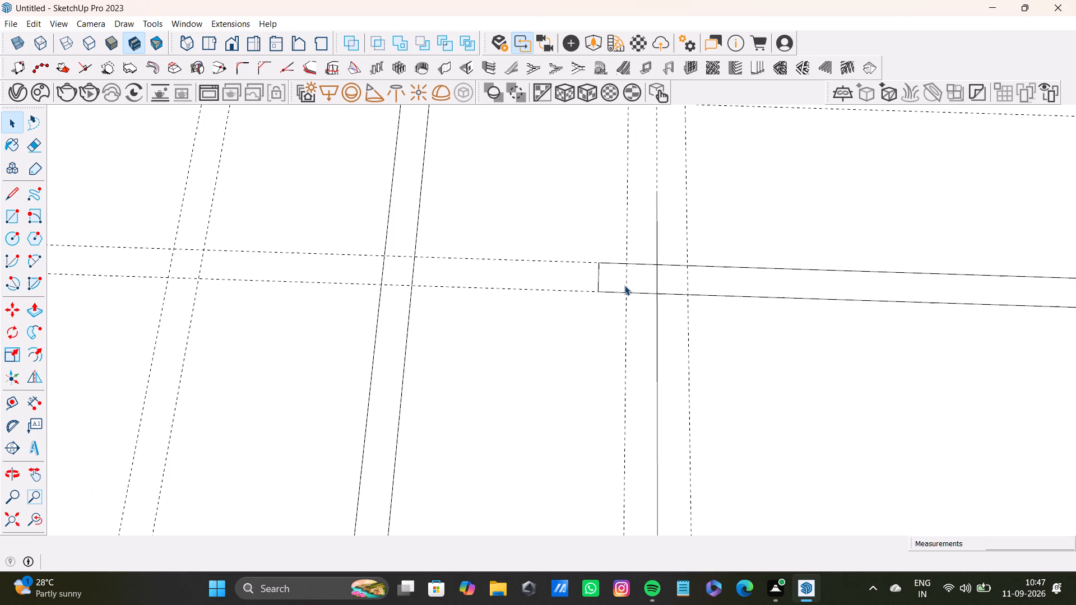
# Delete the overlapping duplicate of the lengthwise guide that crosses the wall near its extended end.
pyautogui.scroll(-8, 631, 303)
pyautogui.scroll(14, 643, 292)
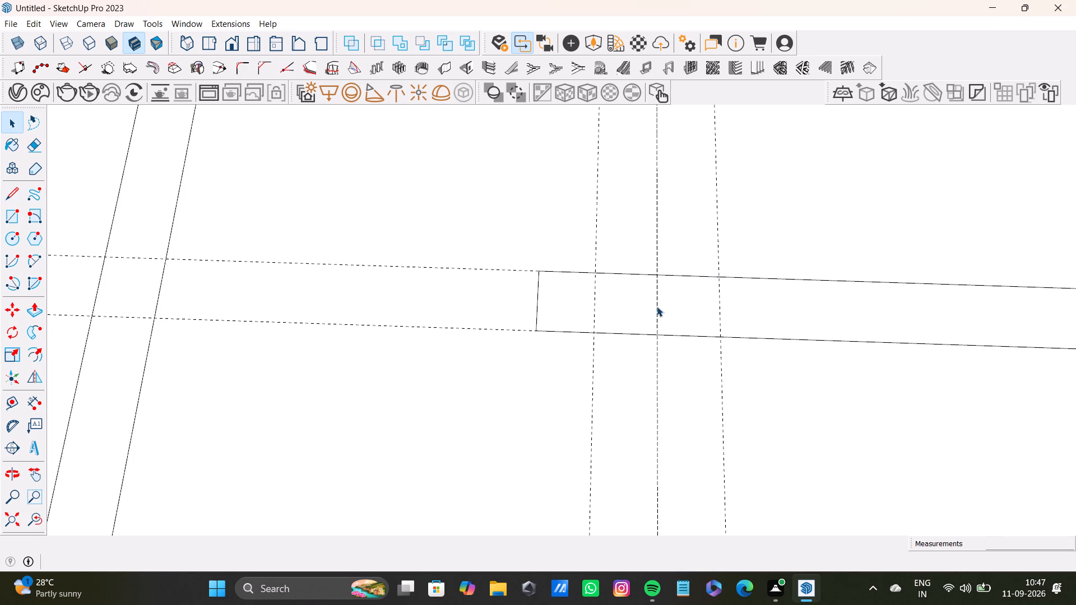
pyautogui.click(657, 306)
pyautogui.scroll(-10, 638, 325)
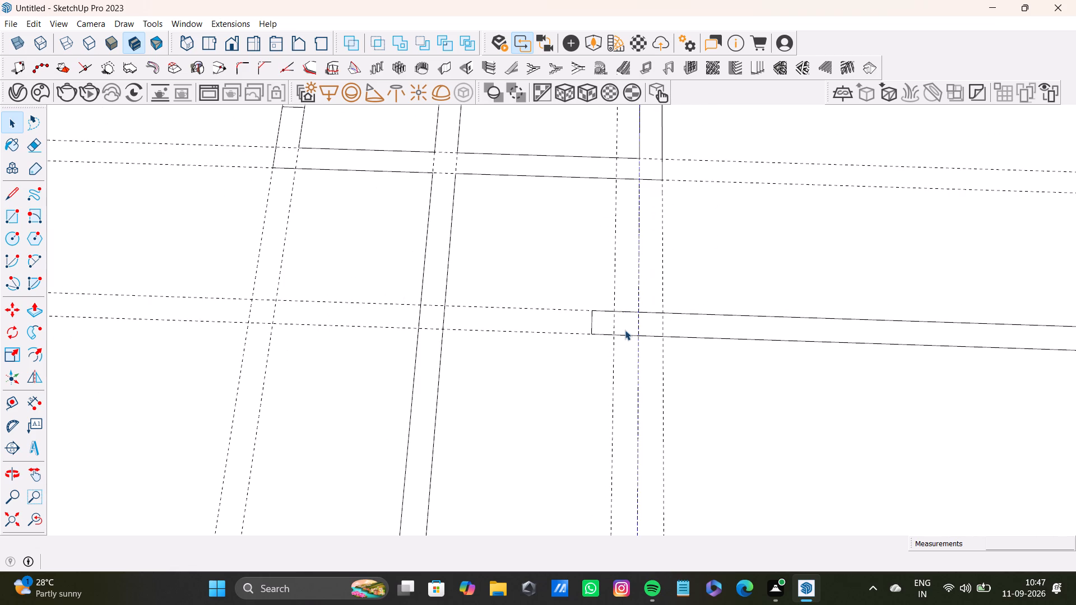
pyautogui.press('Delete')
# Draw a lengthwise partition along the 6" guide pair from the extended wall's near face, stopping short of the 11' crosswise wall, and delete the dividing line.
pyautogui.scroll(-13, 646, 337)
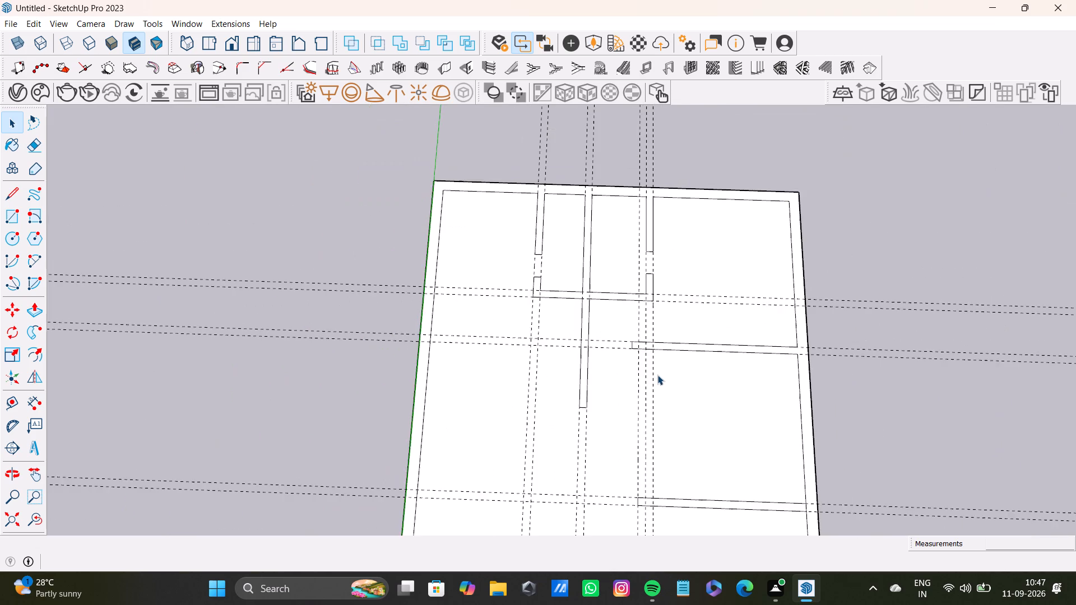
pyautogui.moveTo(658, 375); pyautogui.dragTo(641, 315, button='middle')
pyautogui.scroll(5, 630, 352)
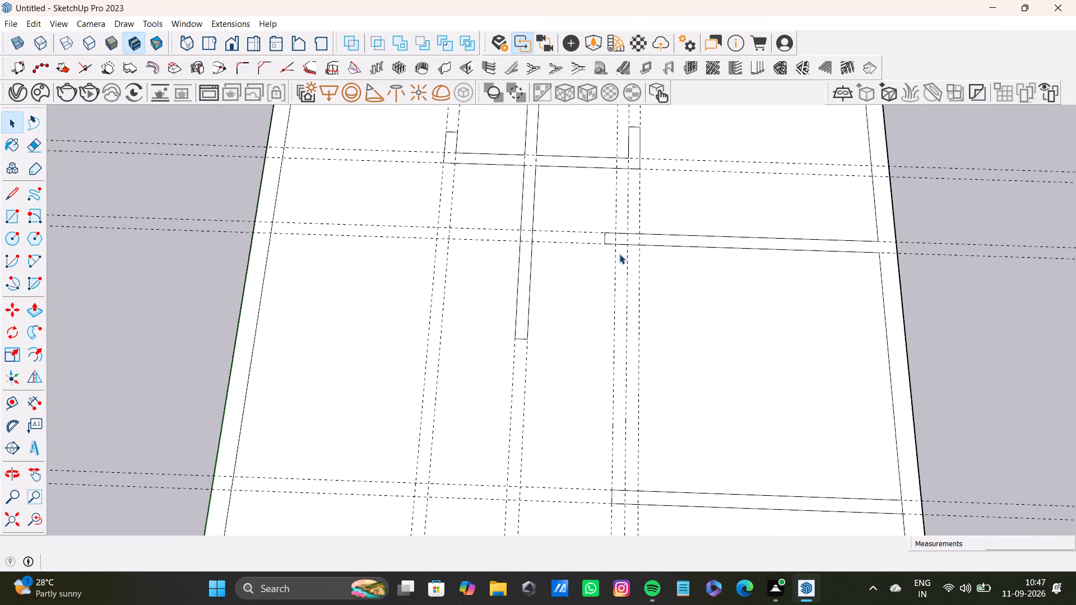
pyautogui.press('l')
pyautogui.scroll(7, 615, 255)
pyautogui.click(616, 236)
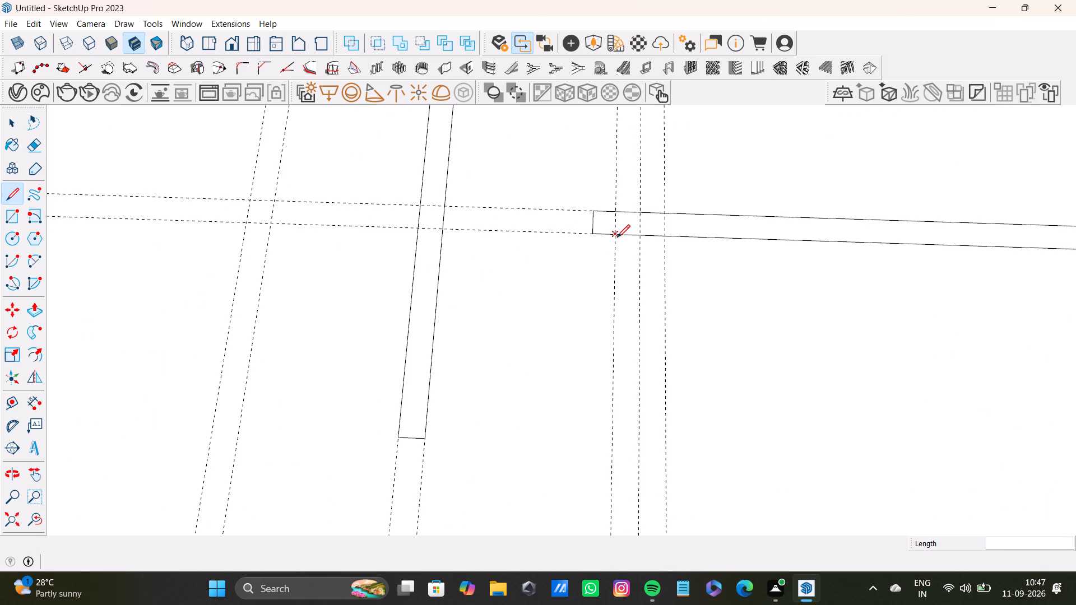
pyautogui.scroll(-3, 627, 324)
pyautogui.keyDown('shift'); pyautogui.moveTo(618, 332); pyautogui.dragTo(612, 267, button='middle'); pyautogui.keyUp('shift')
pyautogui.keyDown('shift'); pyautogui.moveTo(615, 426); pyautogui.dragTo(615, 386, button='middle'); pyautogui.keyUp('shift')
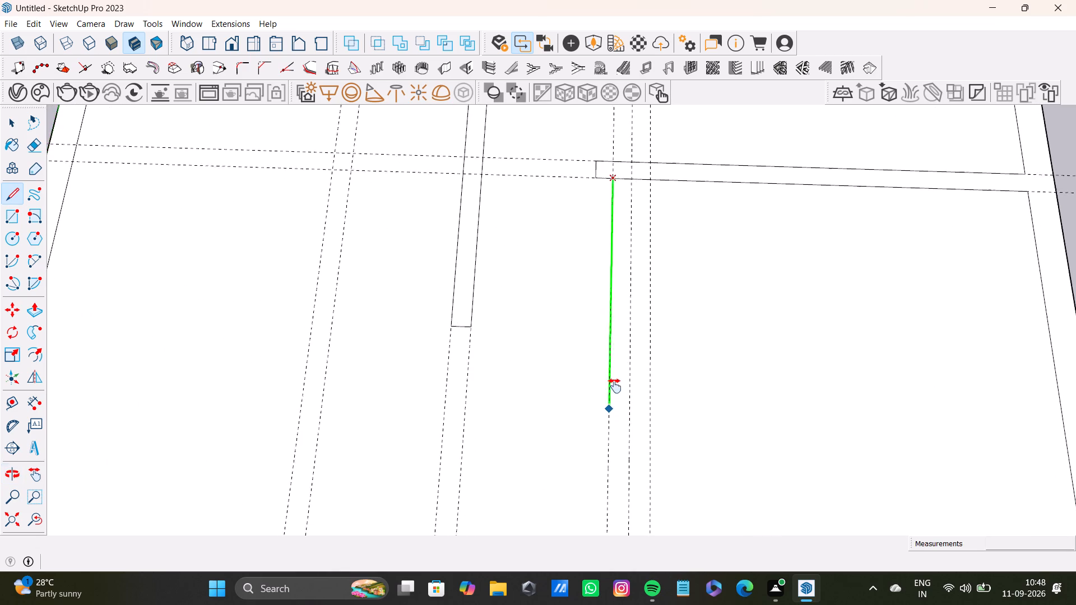
pyautogui.keyDown('shift'); pyautogui.moveTo(615, 386); pyautogui.dragTo(615, 364, button='middle'); pyautogui.keyUp('shift')
pyautogui.click(611, 399)
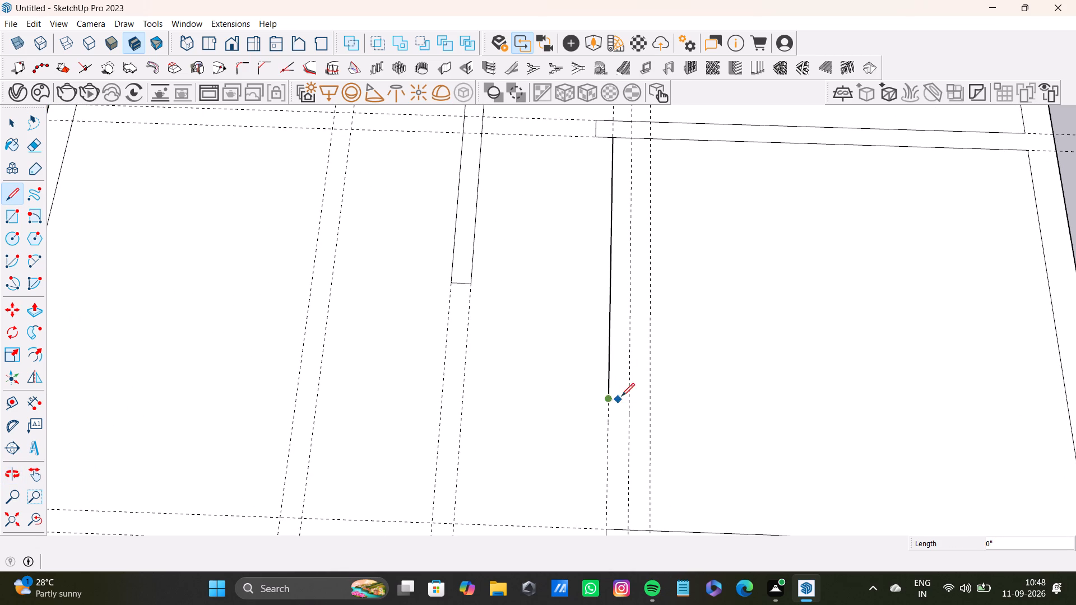
pyautogui.click(628, 395)
pyautogui.click(625, 140)
pyautogui.press('space')
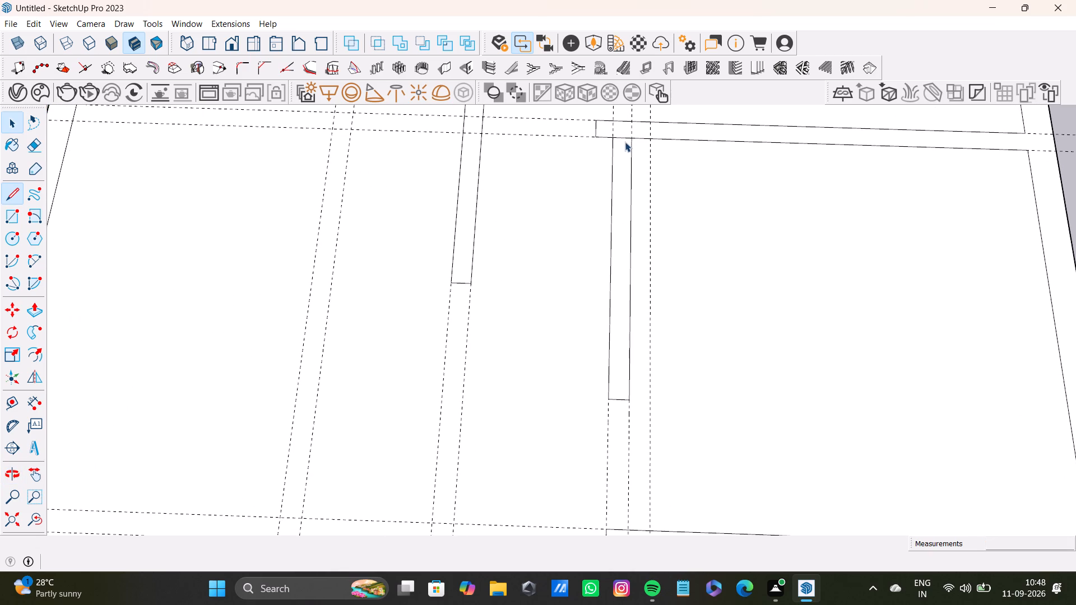
pyautogui.click(623, 139)
pyautogui.press('Delete')
# Draw a short 6"-wide stub from the 11' crosswise wall's end toward the new partition, leaving a door gap, and delete the dividing line.
pyautogui.scroll(-7, 609, 373)
pyautogui.moveTo(613, 401); pyautogui.dragTo(613, 367, button='middle')
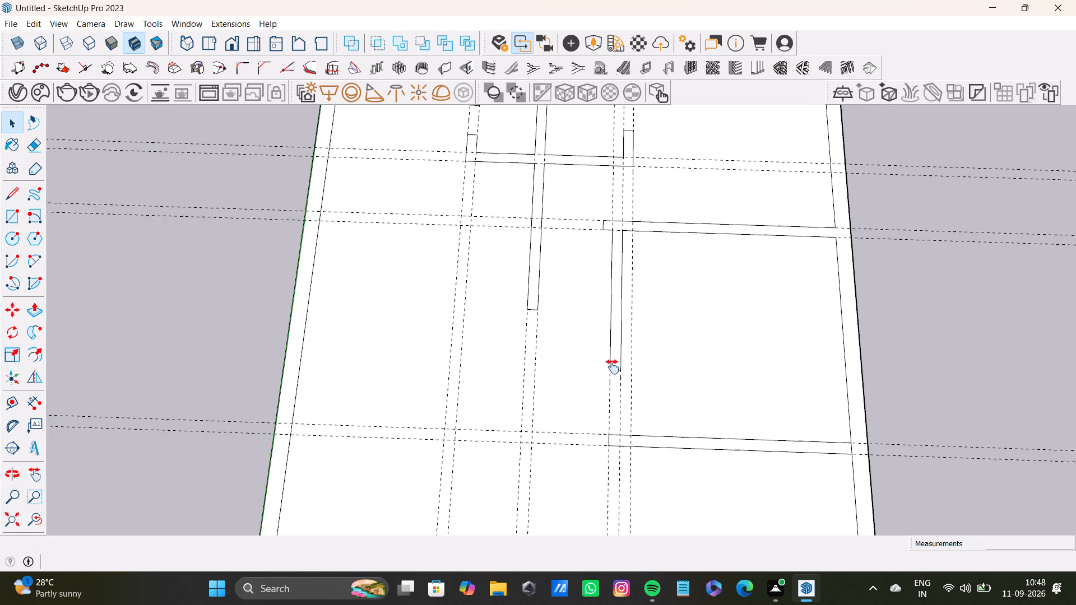
pyautogui.moveTo(613, 367); pyautogui.dragTo(609, 351, button='middle')
pyautogui.scroll(8, 618, 407)
pyautogui.press('l')
pyautogui.scroll(4, 603, 407)
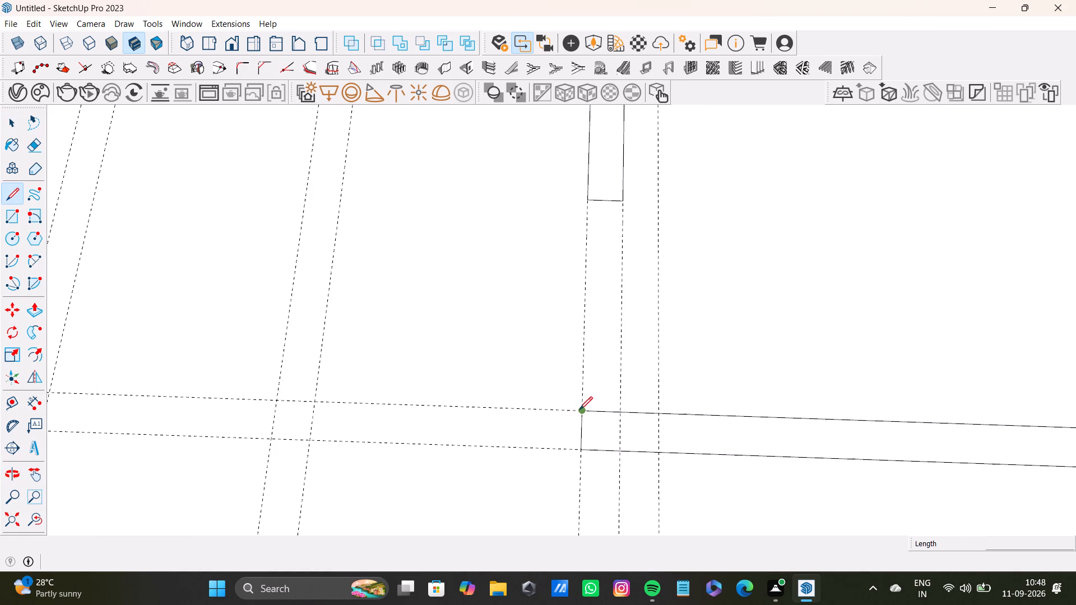
pyautogui.moveTo(579, 408); pyautogui.dragTo(580, 399)
pyautogui.click(583, 358)
pyautogui.click(624, 357)
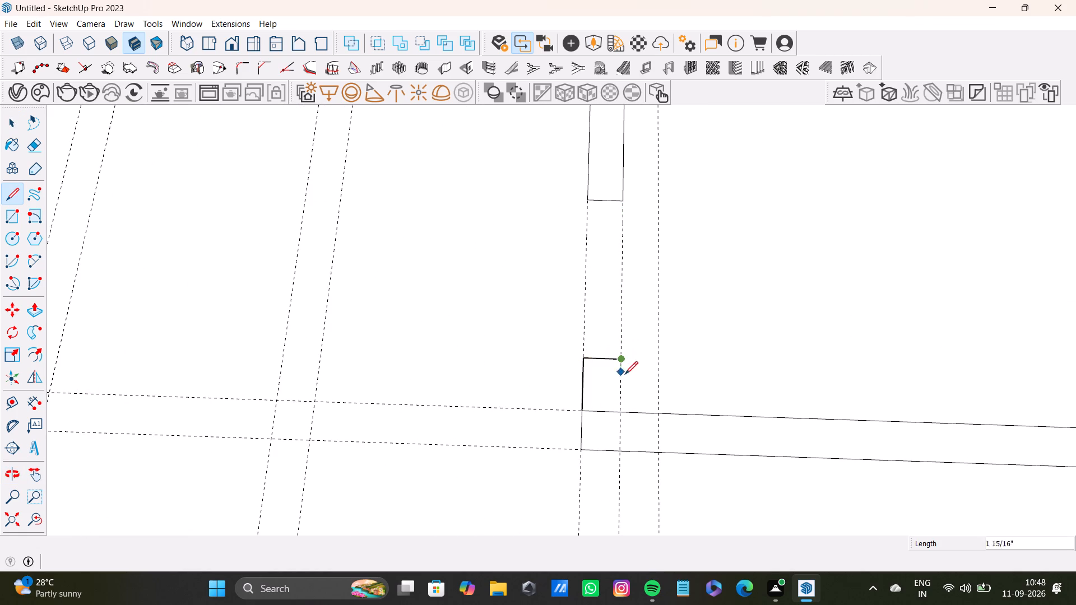
pyautogui.click(619, 412)
pyautogui.press('space')
pyautogui.click(603, 409)
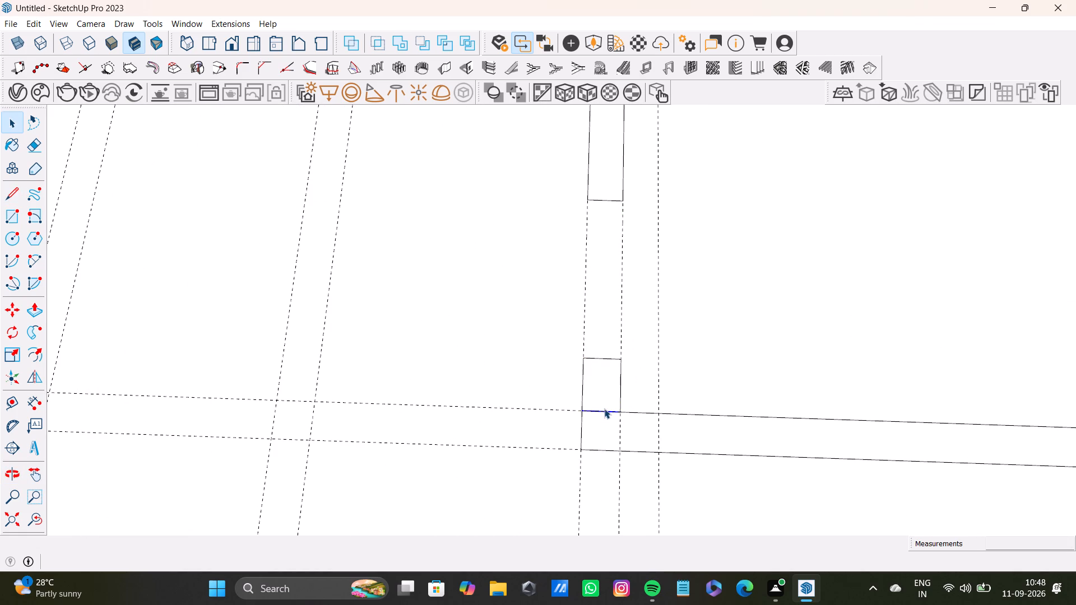
pyautogui.press('Delete')
# Add a crosswise guide 4' from the 11' crosswise wall's face on the side toward the red axis.
pyautogui.scroll(-9, 601, 407)
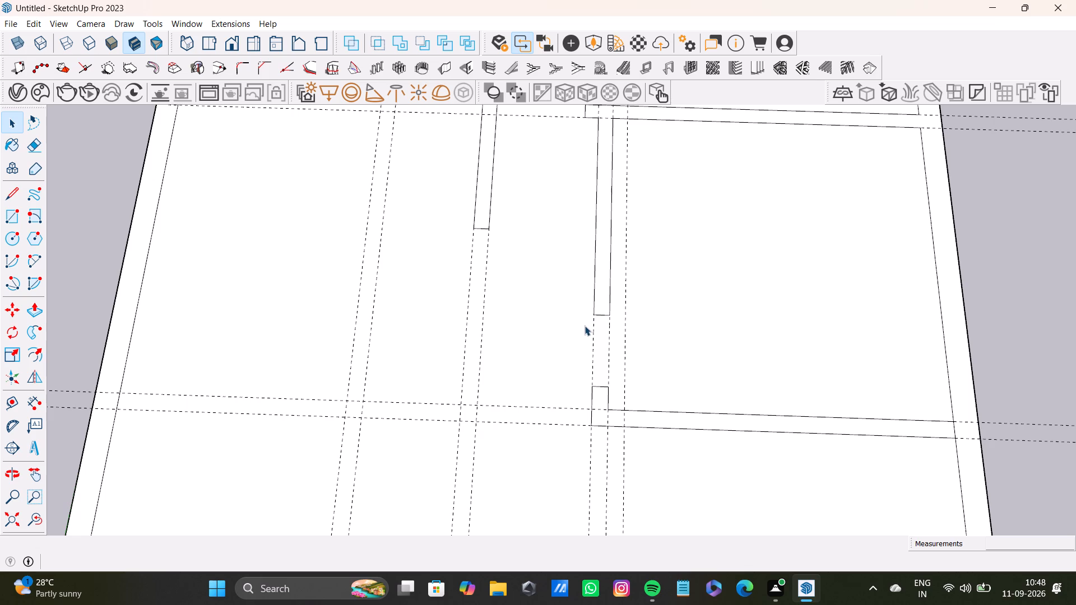
pyautogui.scroll(-3, 597, 333)
pyautogui.keyDown('shift'); pyautogui.moveTo(597, 353); pyautogui.dragTo(591, 367, button='middle'); pyautogui.keyUp('shift')
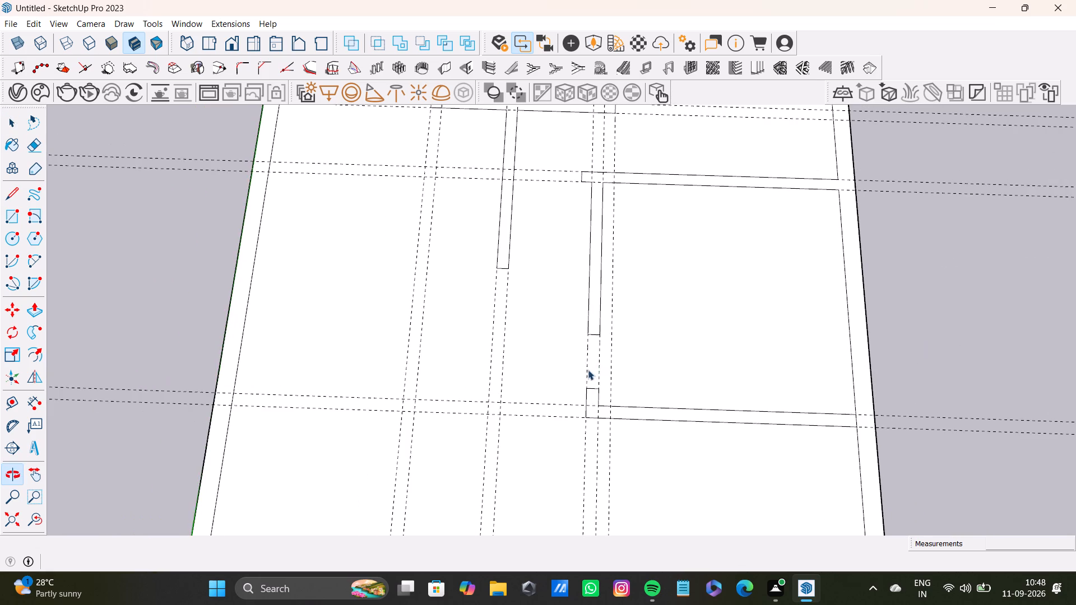
pyautogui.scroll(4, 588, 370)
pyautogui.scroll(-7, 624, 365)
pyautogui.keyDown('shift'); pyautogui.moveTo(629, 385); pyautogui.dragTo(611, 309, button='middle'); pyautogui.keyUp('shift')
pyautogui.scroll(-4, 635, 362)
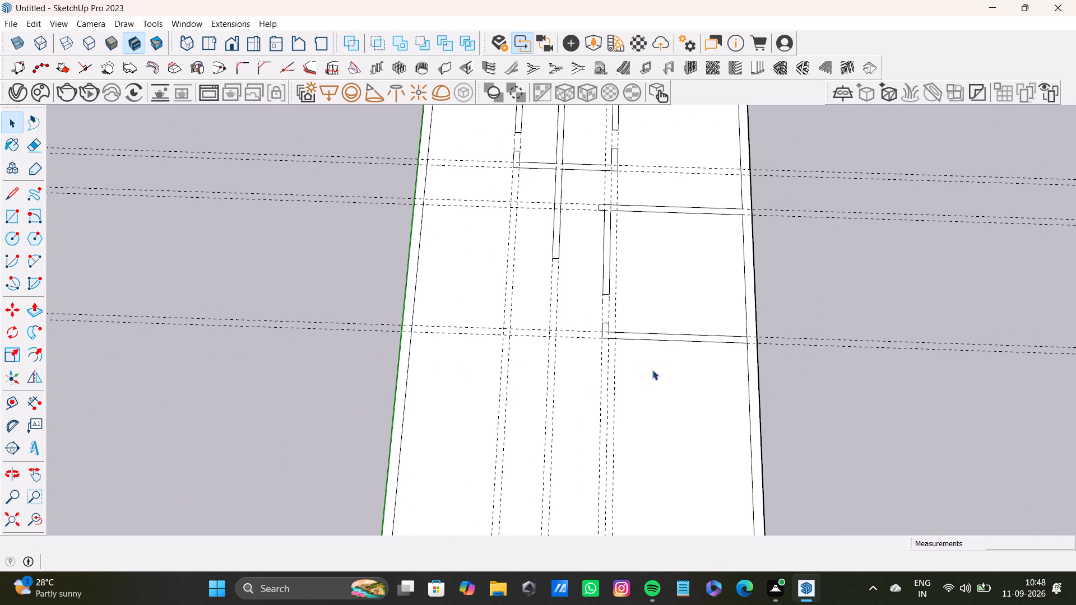
pyautogui.keyDown('shift'); pyautogui.moveTo(655, 363); pyautogui.dragTo(653, 351, button='middle'); pyautogui.keyUp('shift')
pyautogui.press('t')
pyautogui.scroll(4, 757, 343)
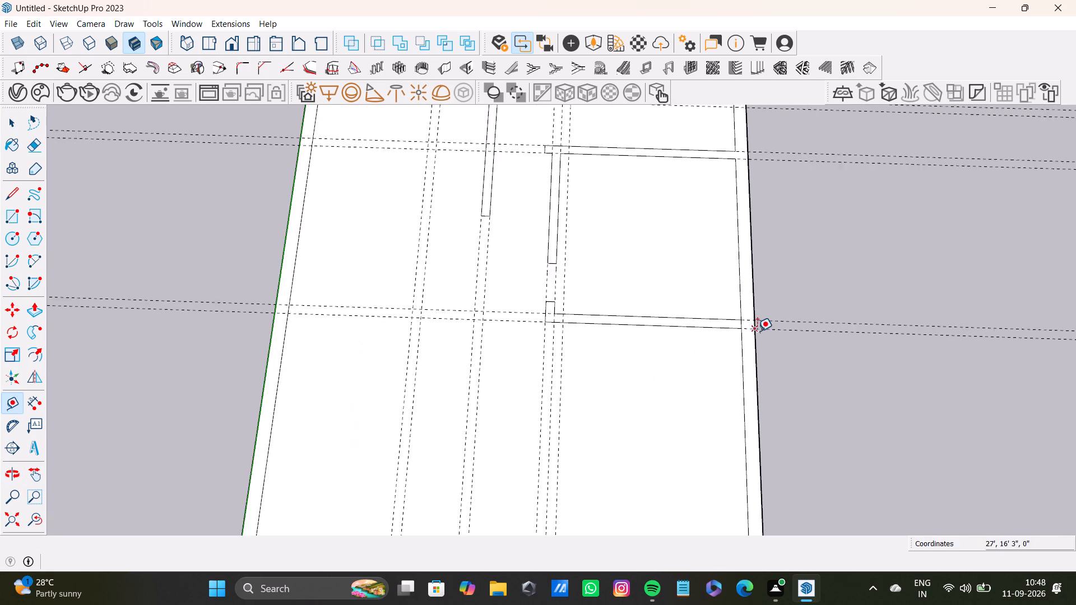
pyautogui.click(721, 326)
pyautogui.scroll(-3, 711, 418)
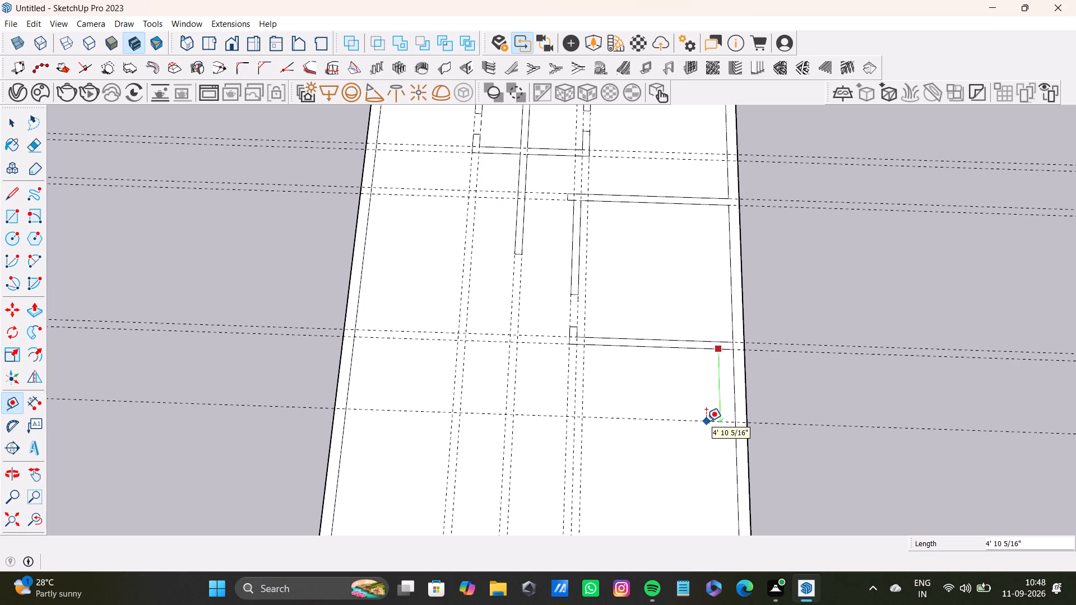
pyautogui.write("4'")
pyautogui.press('Return')
# Add a second crosswise guide 6" from the new one, farther toward the red axis, to mark the partition's thickness.
pyautogui.click(711, 406)
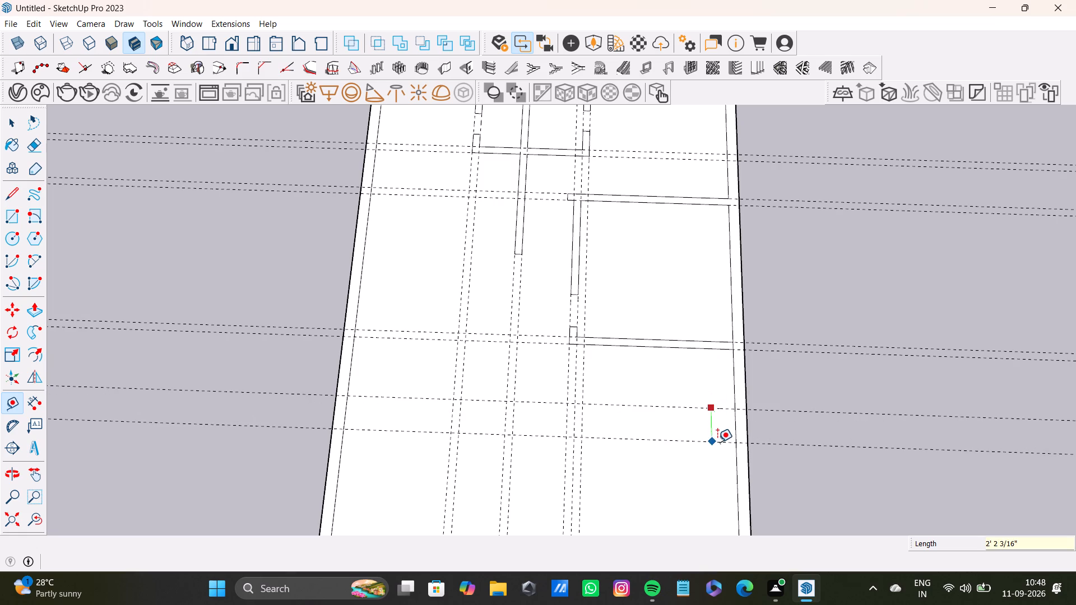
pyautogui.write('0.5')
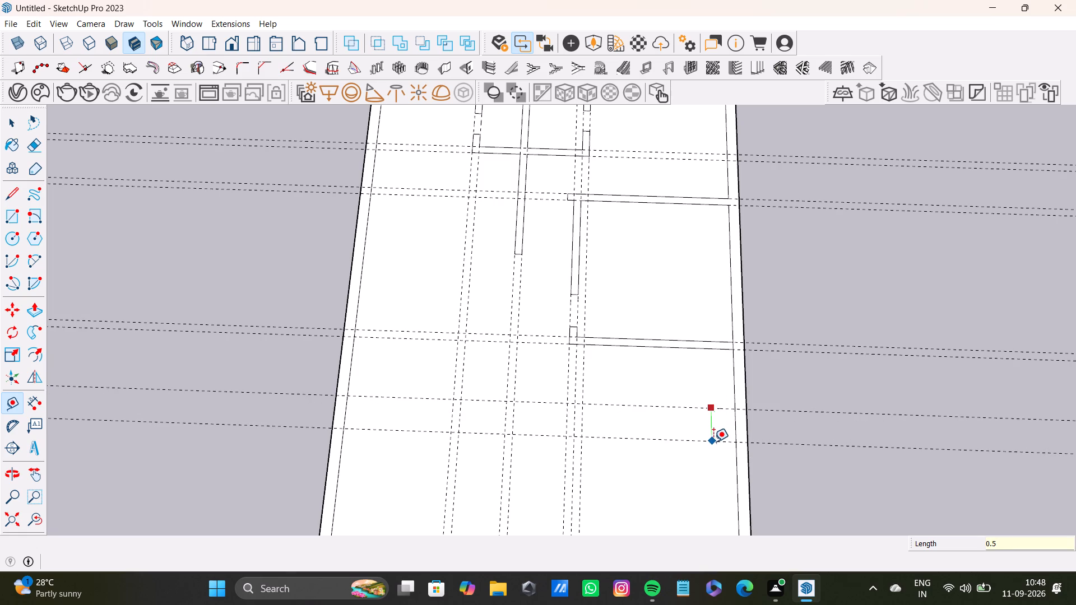
pyautogui.press('BackSpace')
pyautogui.press('BackSpace')
pyautogui.press('BackSpace')
pyautogui.write('6"')
pyautogui.press('Return')
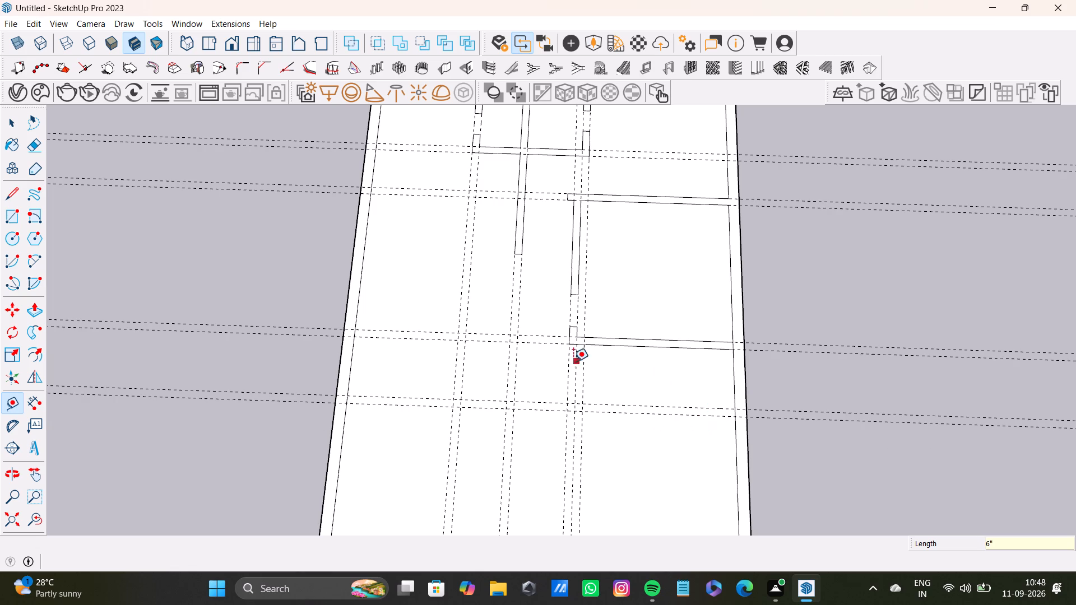
# Add a lengthwise guide pair 6'3" inward from the inner face of the exterior wall opposite the green axis, spaced 6" apart.
pyautogui.click(732, 382)
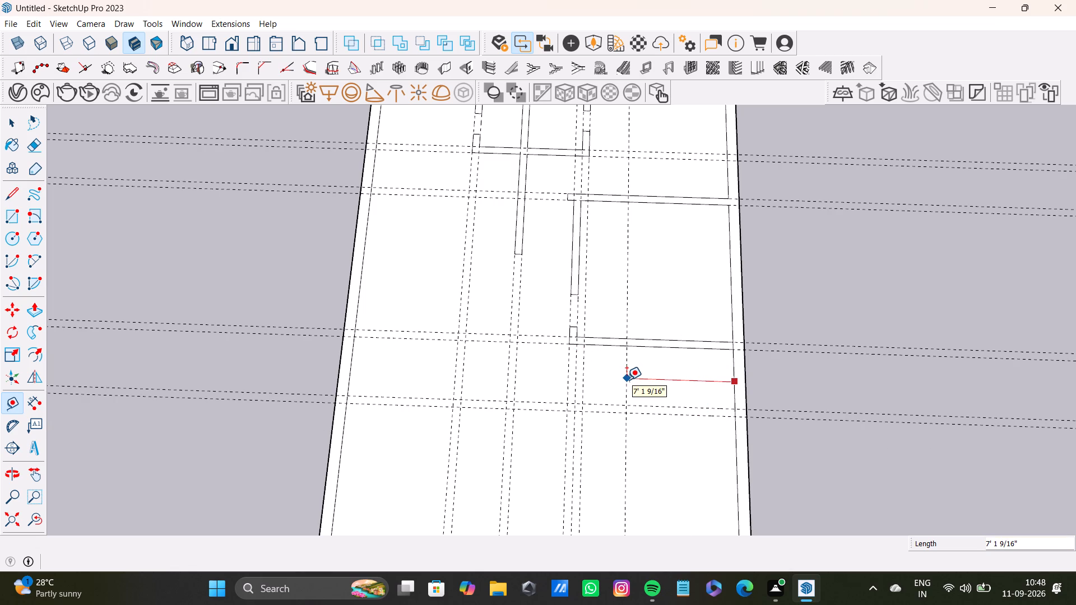
pyautogui.write("6'")
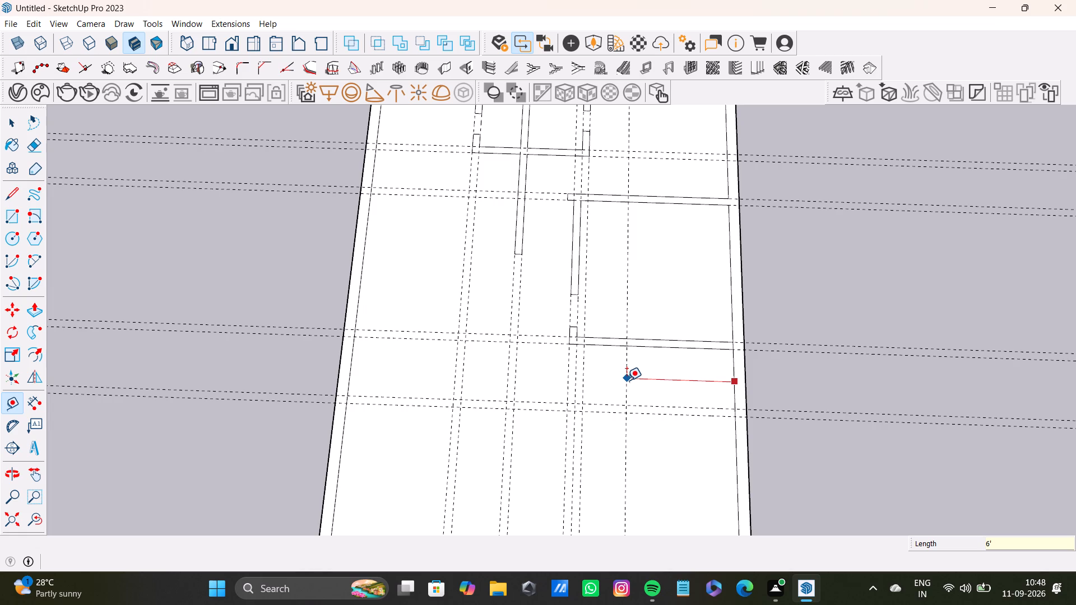
pyautogui.press('3')
pyautogui.hotkey('shift', '"')
pyautogui.press('Return')
pyautogui.click(641, 387)
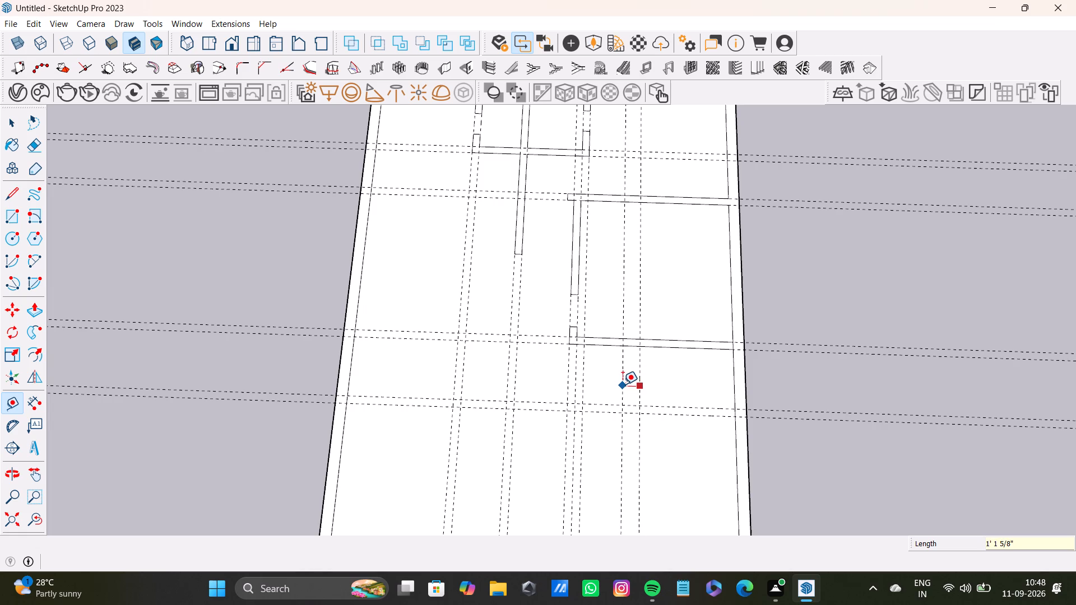
pyautogui.write('6"')
pyautogui.press('Return')
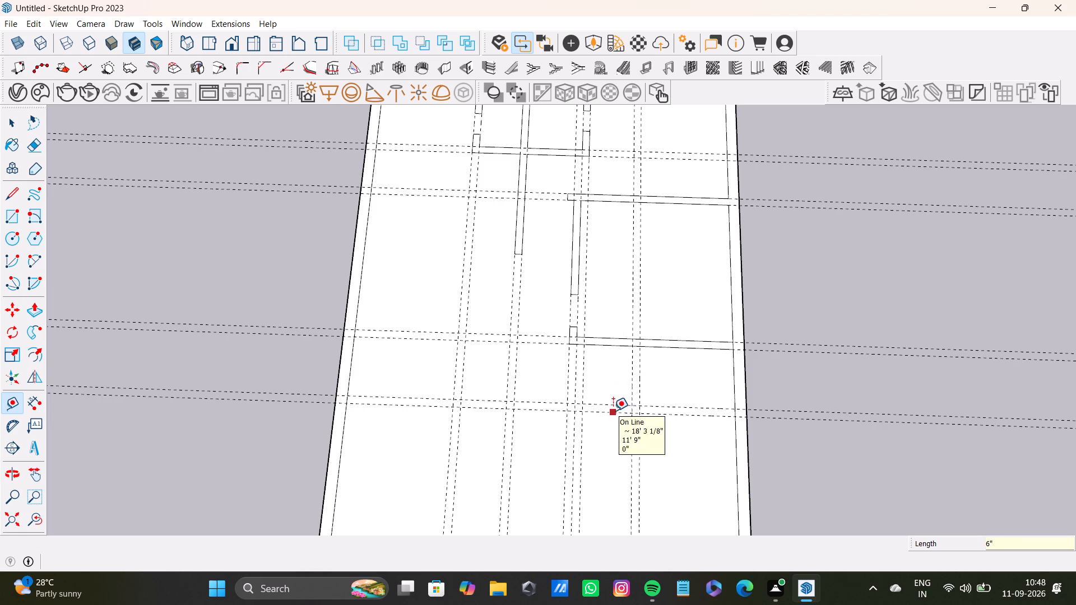
# Draw an L-shaped 6" partition along the new guide pairs from the exterior wall, with a short return toward the 11' wall, and delete the dividing line.
pyautogui.press('space')
pyautogui.press('l')
pyautogui.scroll(3, 731, 420)
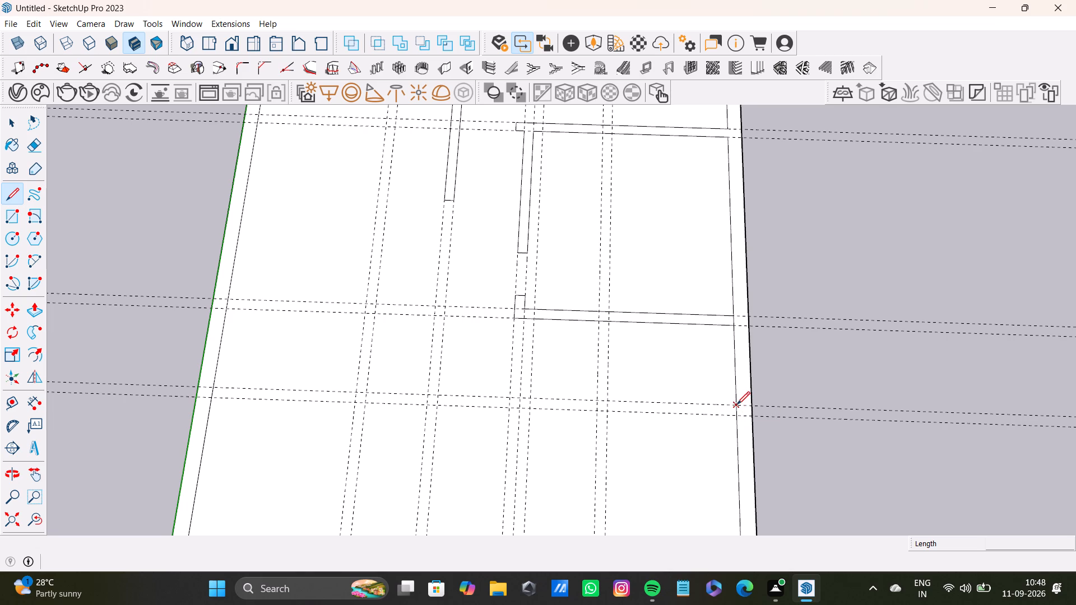
pyautogui.click(737, 404)
pyautogui.click(609, 397)
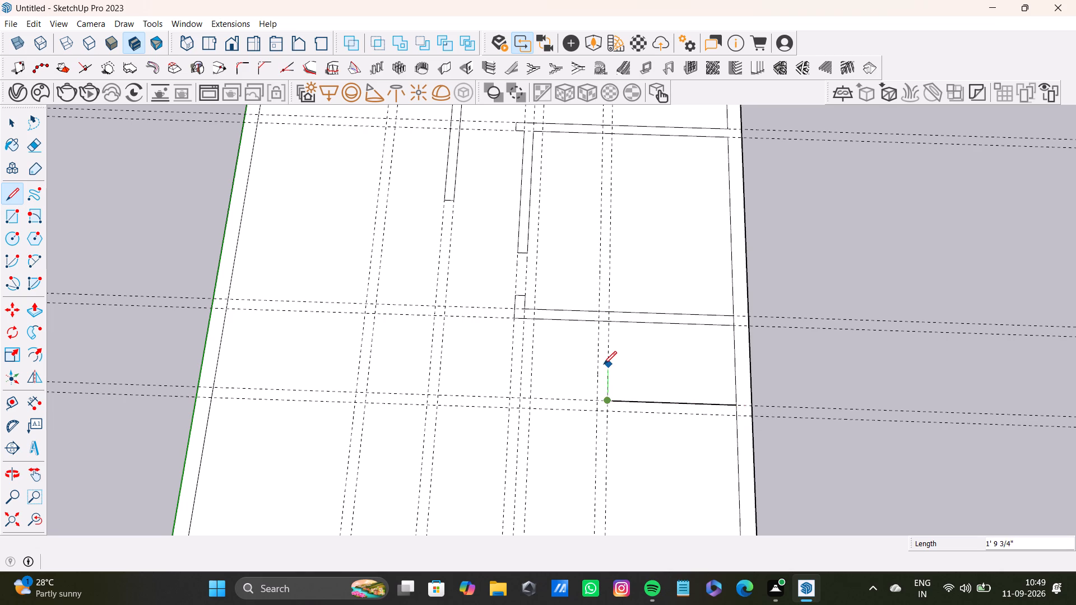
pyautogui.click(606, 366)
pyautogui.click(597, 367)
pyautogui.click(595, 414)
pyautogui.click(735, 419)
pyautogui.press('space')
pyautogui.scroll(7, 731, 415)
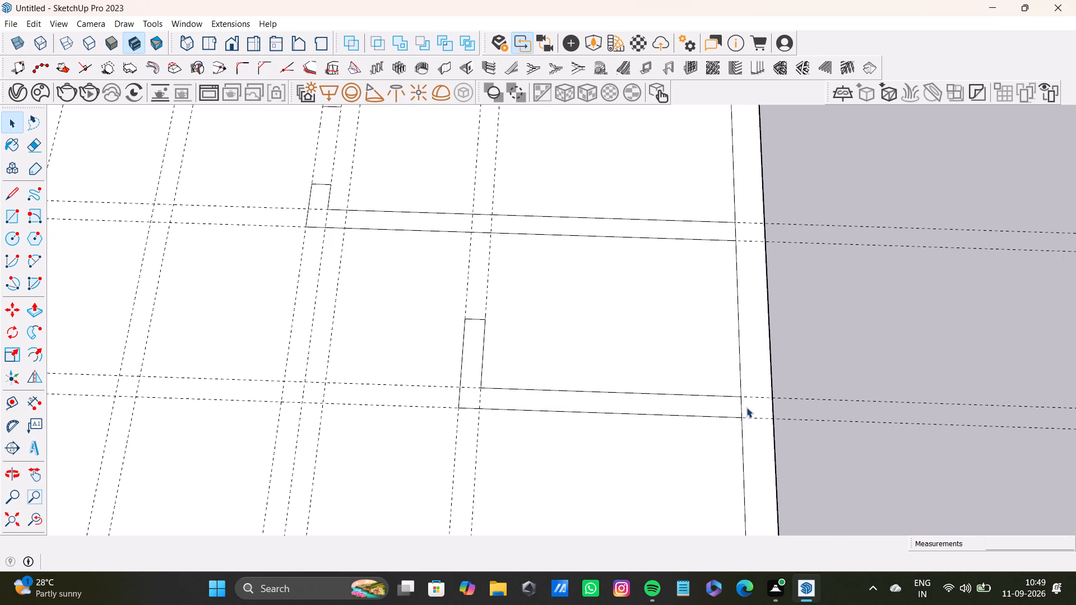
pyautogui.click(740, 413)
pyautogui.press('Delete')
# Delete the dividing line where the 11' crosswise wall meets the exterior wall.
pyautogui.scroll(-5, 541, 380)
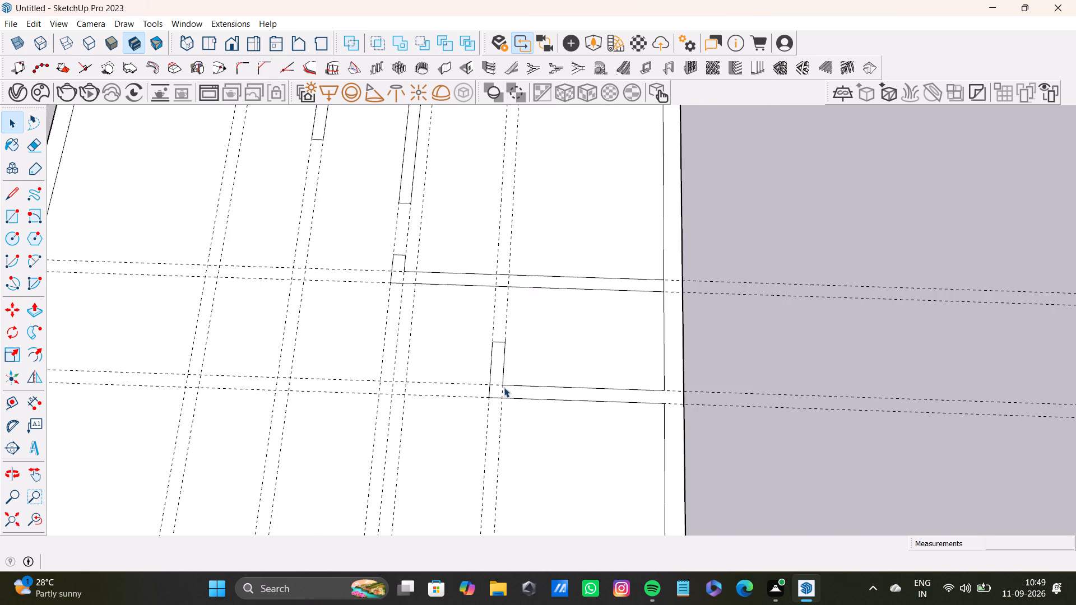
pyautogui.scroll(-2, 504, 387)
pyautogui.scroll(8, 650, 303)
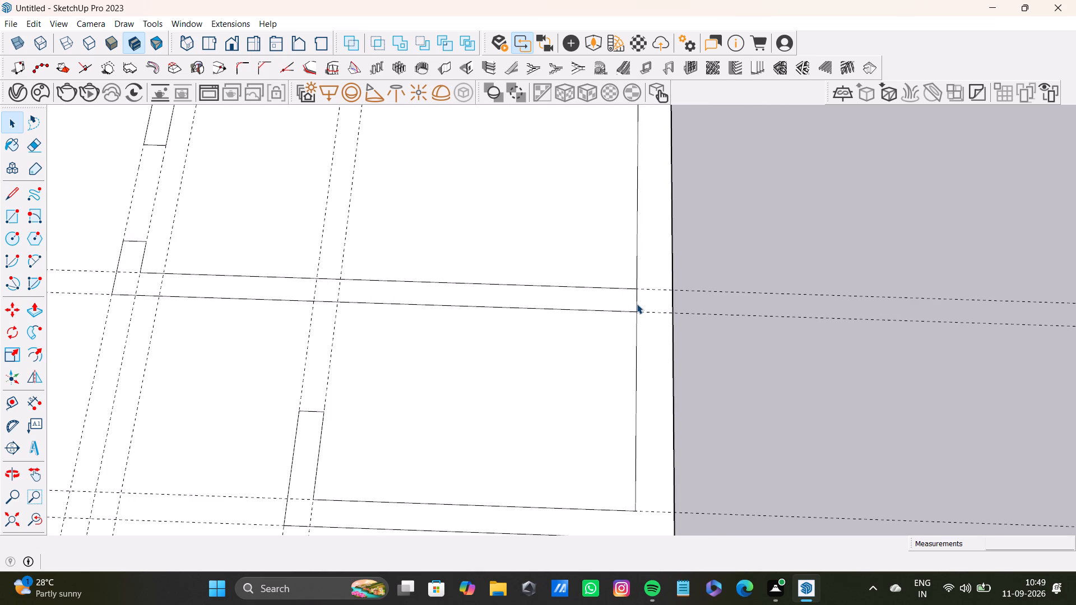
pyautogui.click(637, 304)
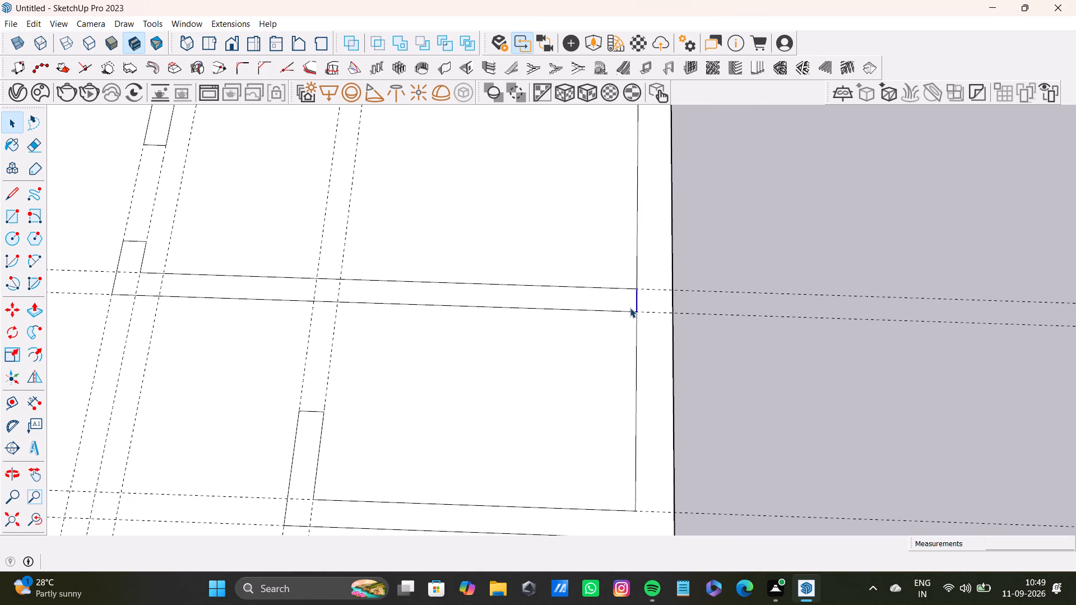
pyautogui.press('Delete')
pyautogui.press('space')
# Draw a short 6"-wide stub from the 11' crosswise wall's face toward the L-shaped partition's return, leaving a door gap.
pyautogui.scroll(-2, 205, 341)
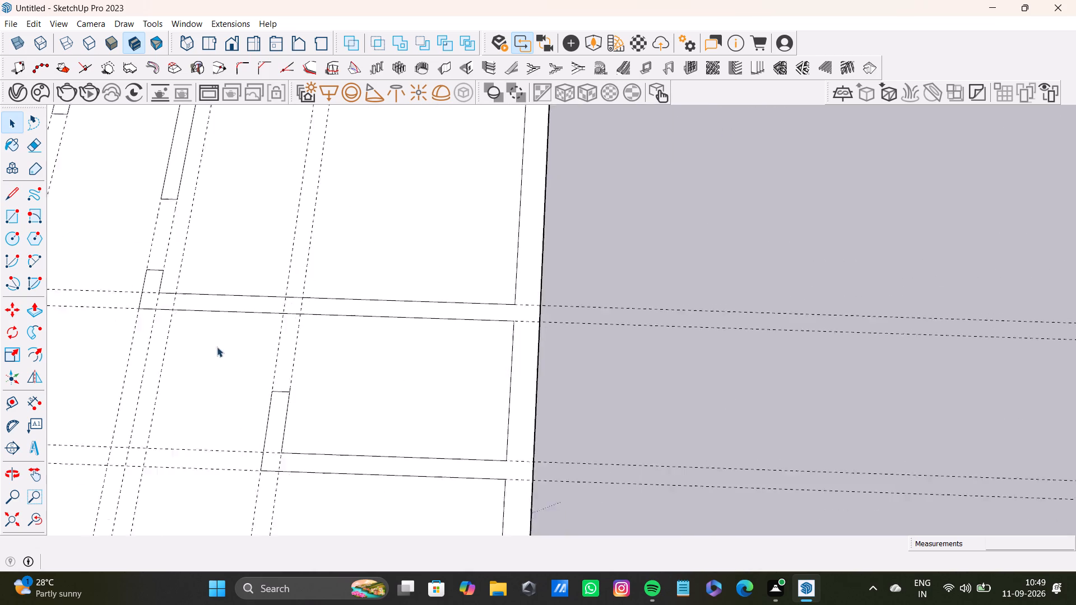
pyautogui.scroll(-5, 217, 347)
pyautogui.keyDown('shift'); pyautogui.moveTo(244, 367); pyautogui.dragTo(568, 366, button='middle'); pyautogui.keyUp('shift')
pyautogui.scroll(10, 590, 366)
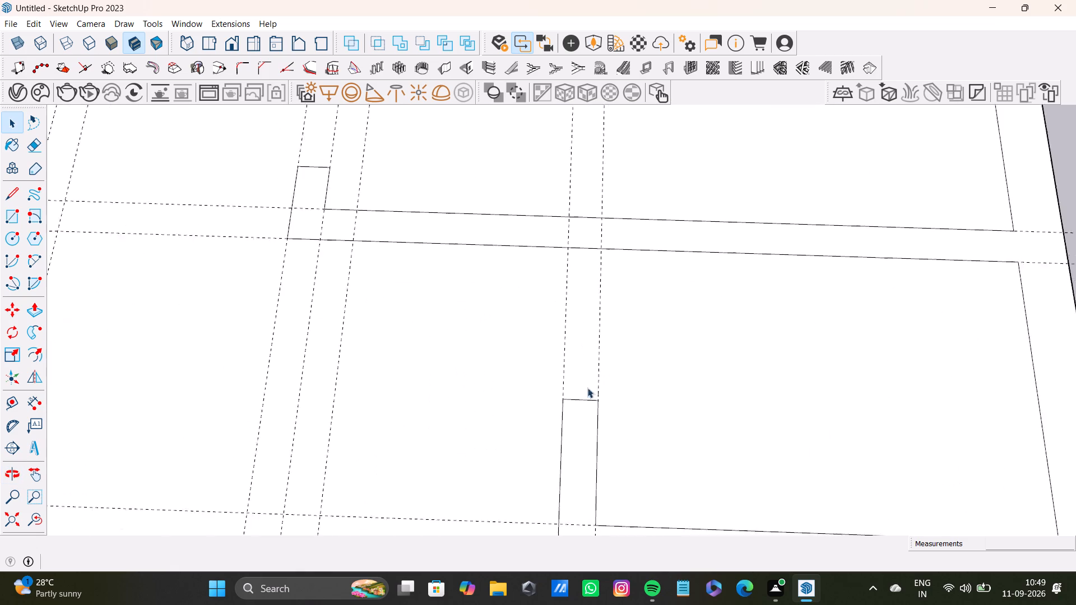
pyautogui.scroll(1, 587, 388)
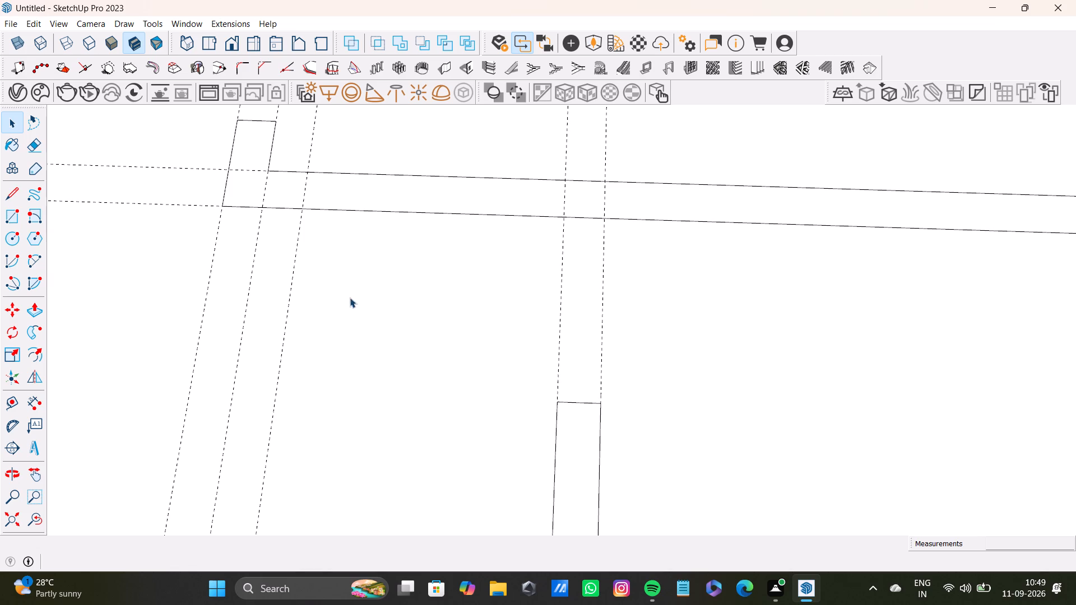
pyautogui.scroll(-7, 463, 319)
pyautogui.keyDown('shift'); pyautogui.moveTo(460, 302); pyautogui.dragTo(462, 329, button='middle'); pyautogui.keyUp('shift')
pyautogui.press('l')
pyautogui.scroll(5, 503, 303)
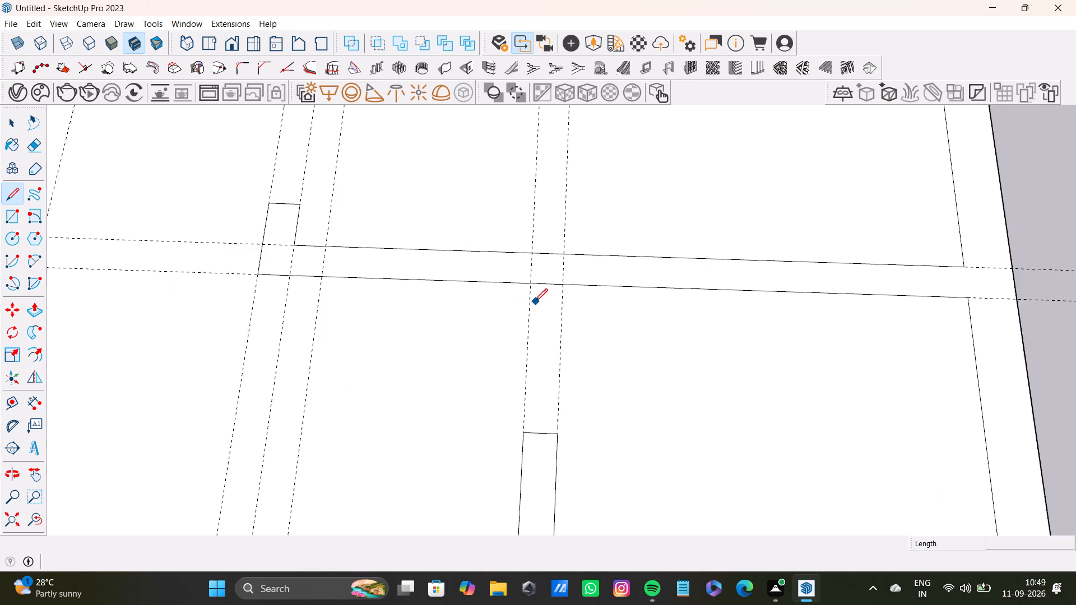
pyautogui.scroll(2, 535, 301)
pyautogui.click(528, 273)
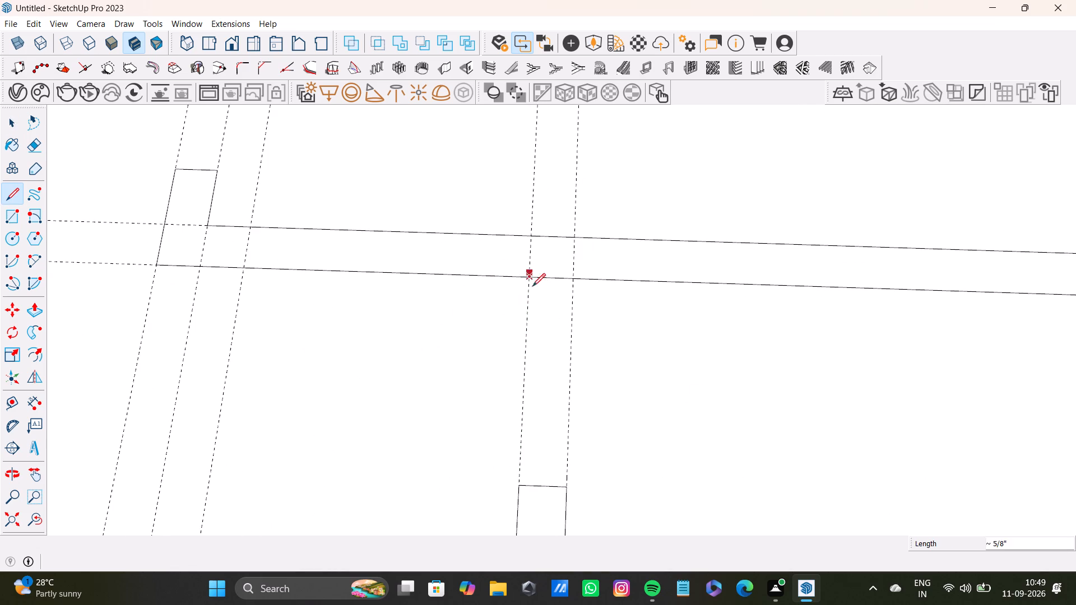
pyautogui.moveTo(533, 314); pyautogui.dragTo(540, 314)
pyautogui.click(572, 311)
pyautogui.click(573, 281)
# Delete the stray edge inside the 11' crosswise wall and the line dividing that wall from the new stub.
pyautogui.press('space')
pyautogui.scroll(17, 517, 271)
pyautogui.click(515, 290)
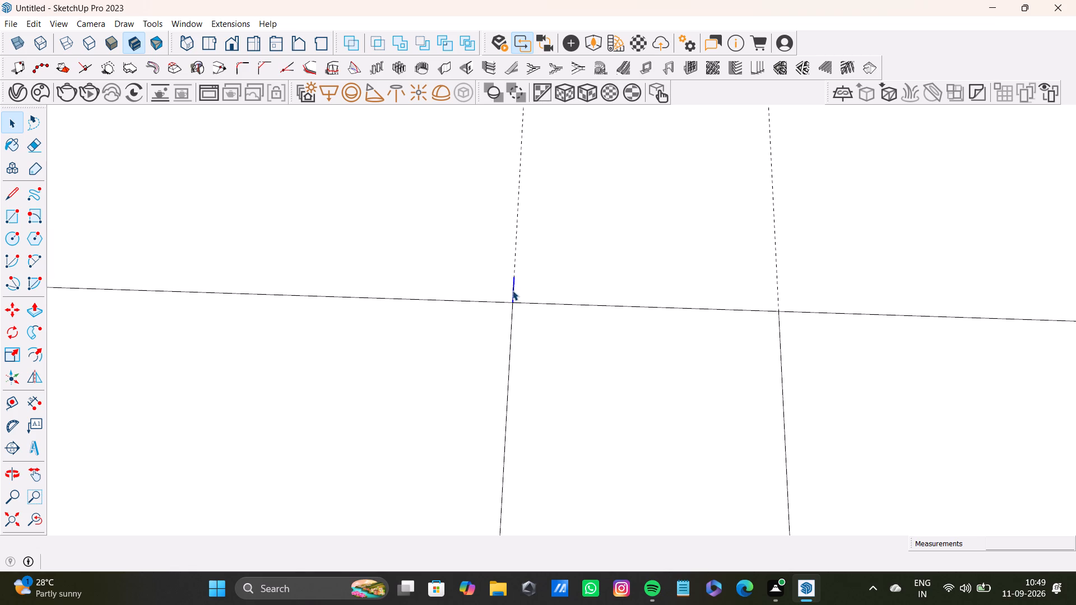
pyautogui.press('Delete')
pyautogui.scroll(-15, 615, 328)
pyautogui.scroll(4, 620, 346)
pyautogui.click(621, 339)
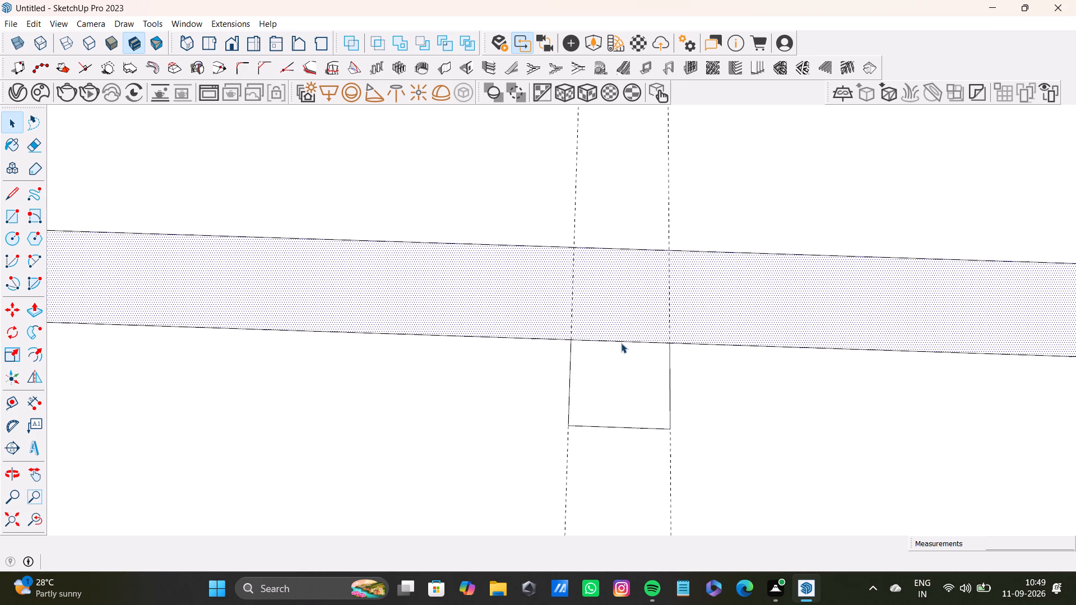
pyautogui.click(621, 343)
pyautogui.press('Delete')
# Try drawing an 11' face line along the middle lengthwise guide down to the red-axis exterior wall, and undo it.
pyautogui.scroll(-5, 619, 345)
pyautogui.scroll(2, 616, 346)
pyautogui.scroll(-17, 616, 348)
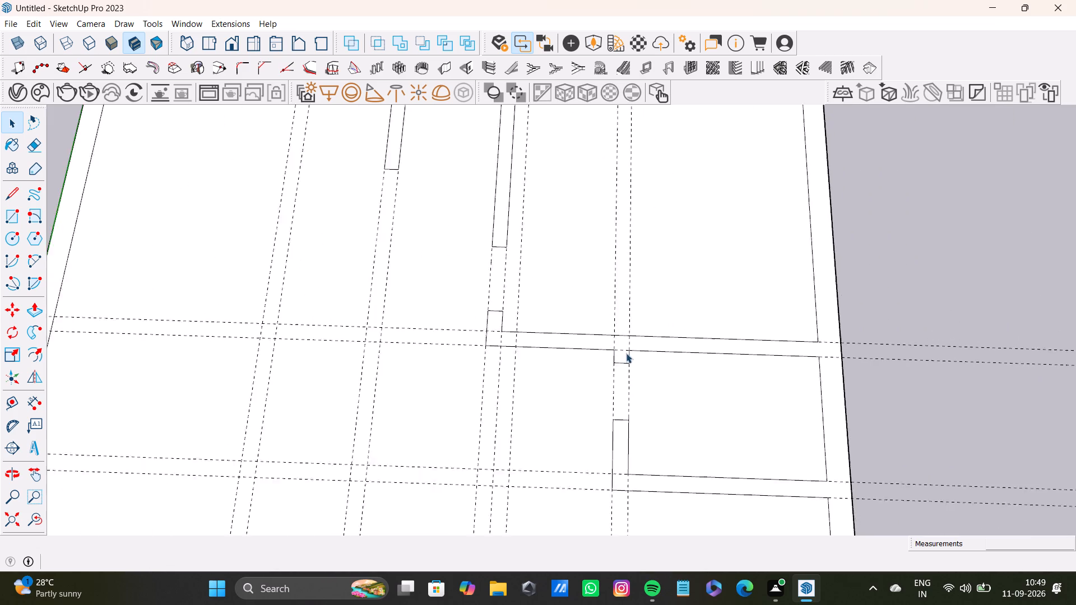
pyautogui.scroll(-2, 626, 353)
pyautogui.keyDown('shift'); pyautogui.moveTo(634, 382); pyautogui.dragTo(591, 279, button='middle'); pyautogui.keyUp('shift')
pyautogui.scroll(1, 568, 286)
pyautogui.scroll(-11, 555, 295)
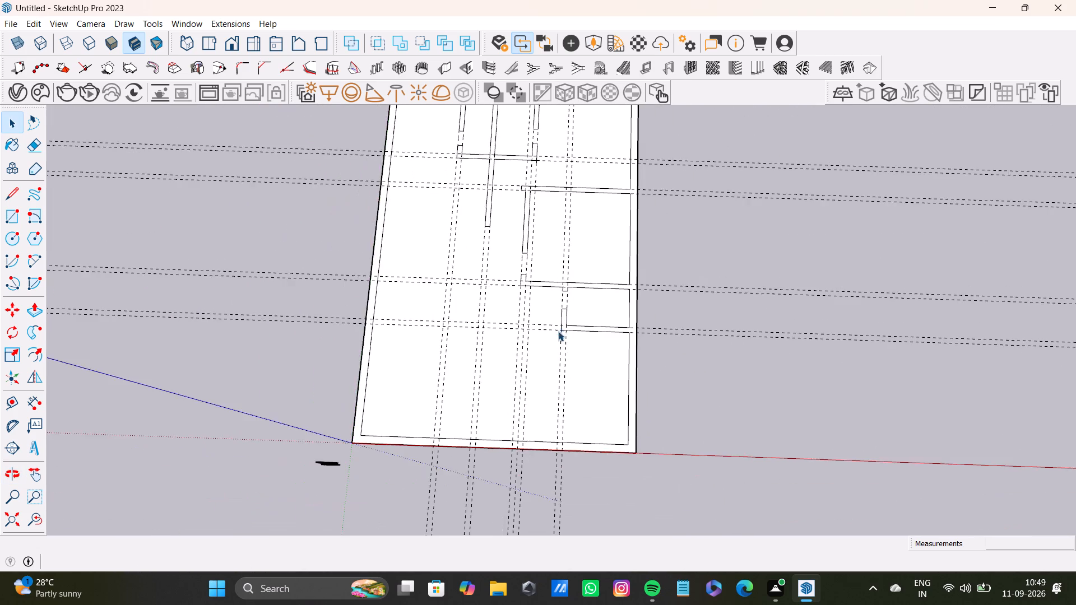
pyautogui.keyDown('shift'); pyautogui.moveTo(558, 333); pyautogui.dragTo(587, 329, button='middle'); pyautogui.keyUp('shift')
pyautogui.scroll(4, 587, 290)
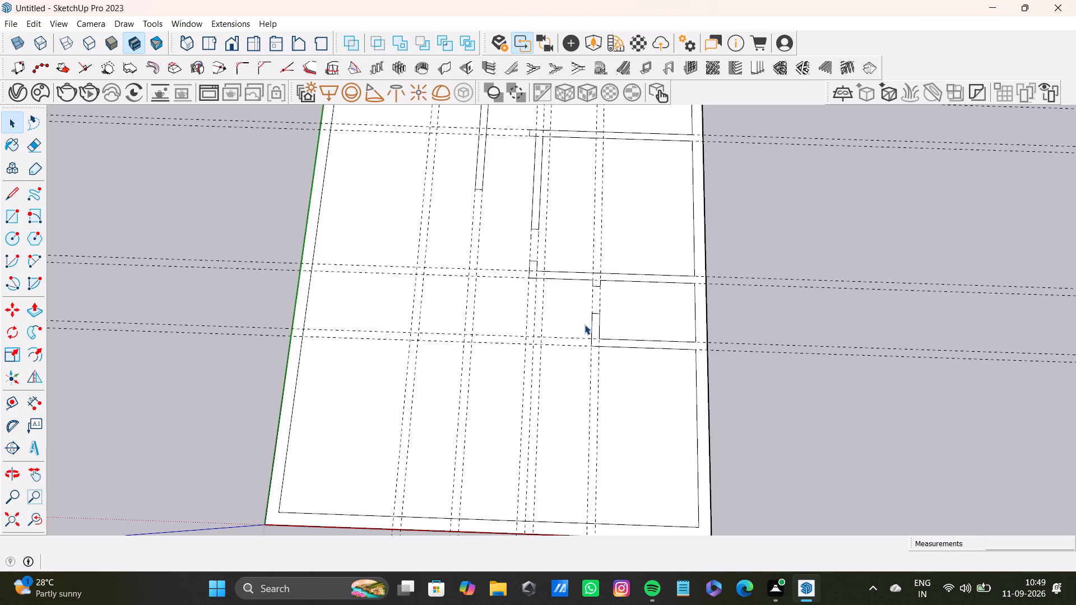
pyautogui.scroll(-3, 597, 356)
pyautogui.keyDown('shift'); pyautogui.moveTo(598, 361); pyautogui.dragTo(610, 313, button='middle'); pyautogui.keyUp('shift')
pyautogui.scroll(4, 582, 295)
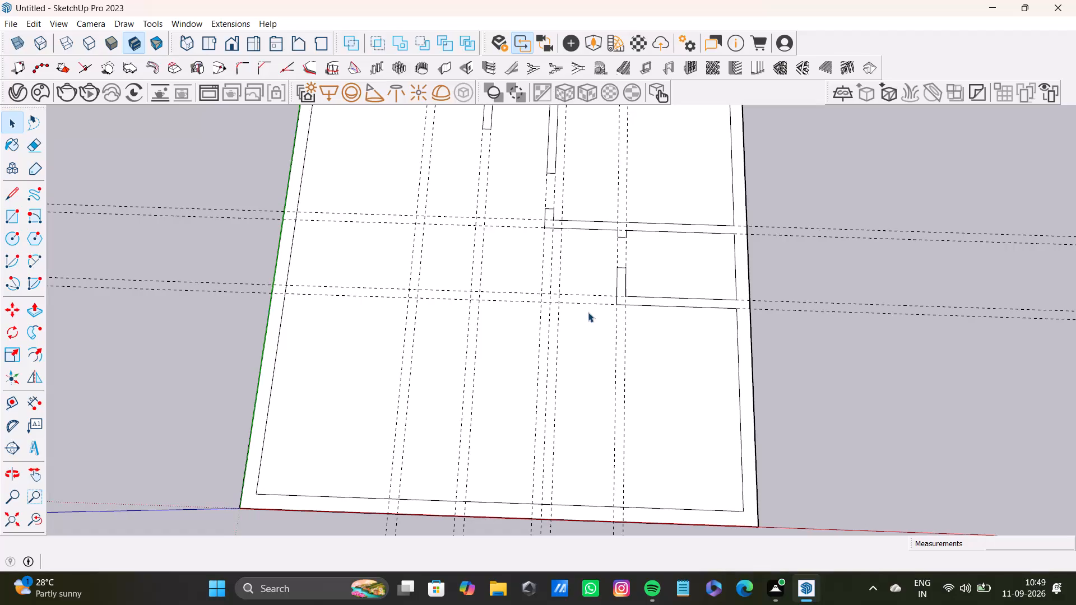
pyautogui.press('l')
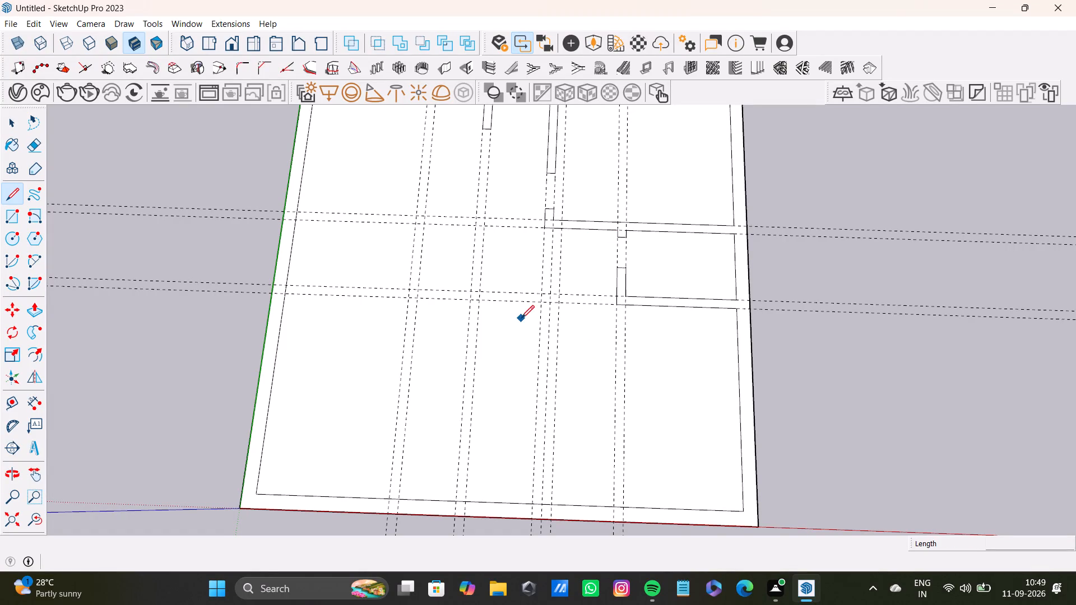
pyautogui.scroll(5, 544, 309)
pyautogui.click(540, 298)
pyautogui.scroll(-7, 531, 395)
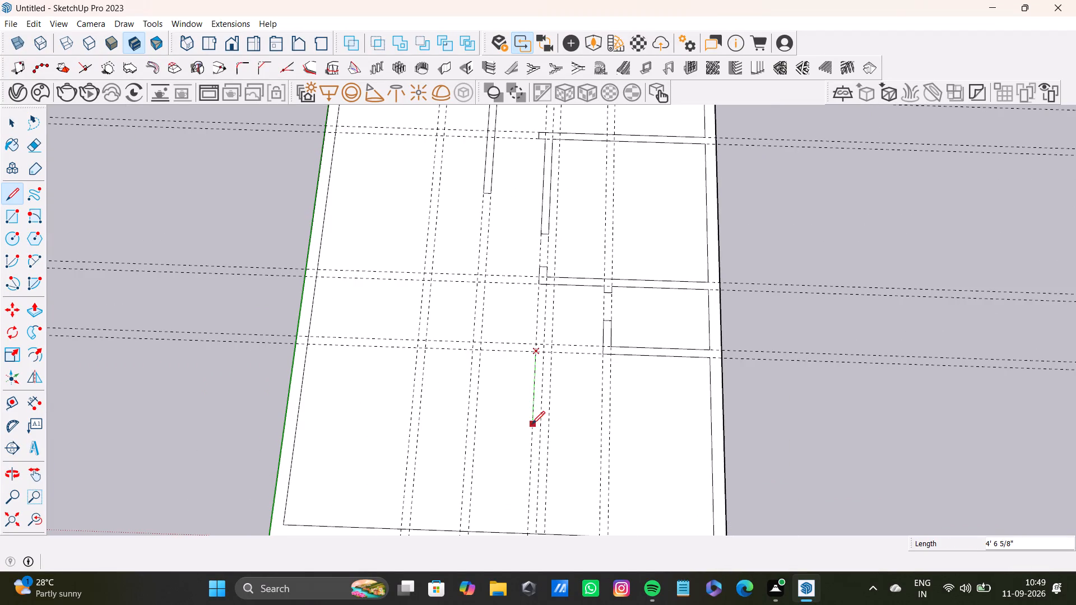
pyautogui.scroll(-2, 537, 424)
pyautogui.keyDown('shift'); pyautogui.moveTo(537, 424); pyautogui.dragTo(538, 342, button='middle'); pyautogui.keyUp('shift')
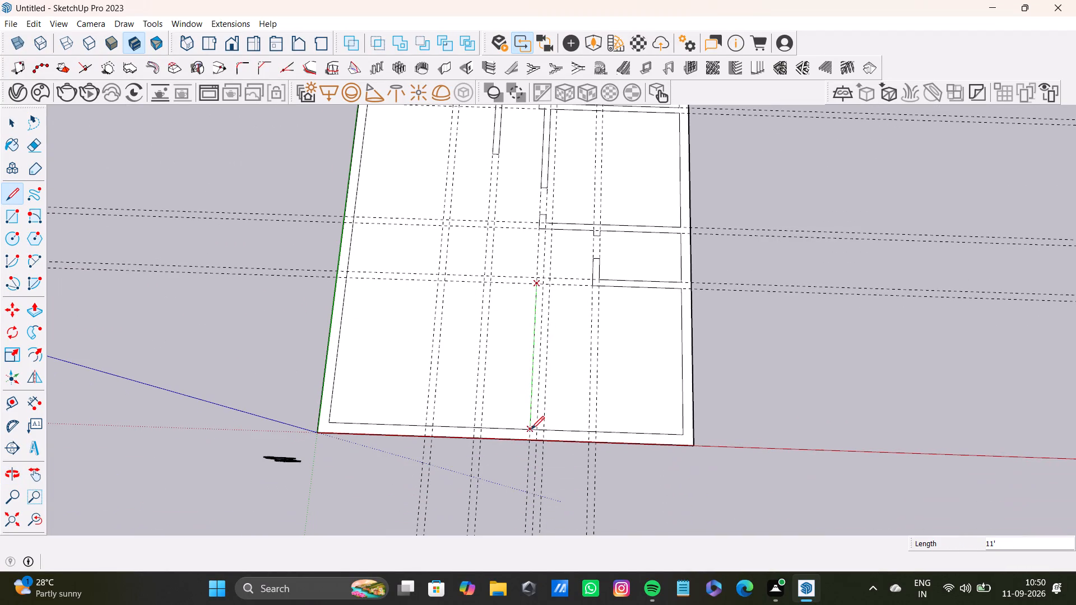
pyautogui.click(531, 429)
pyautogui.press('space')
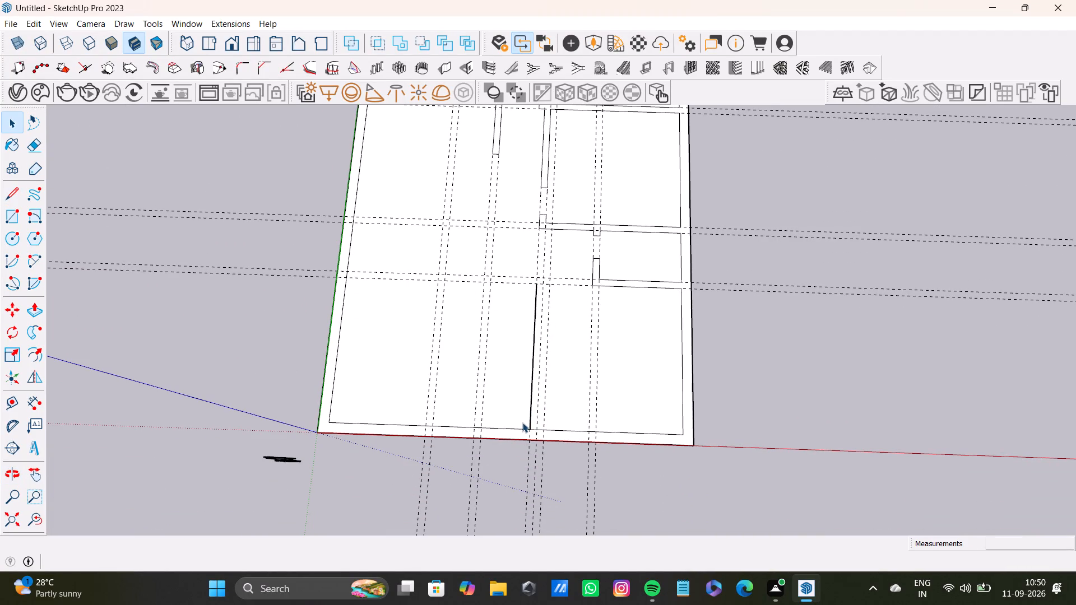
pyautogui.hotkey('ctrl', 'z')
# Draw an 11' long, 6"-wide partition along the middle lengthwise guides, from the nearest crosswise guide to the red-axis exterior wall, closing its free end.
pyautogui.press('l')
pyautogui.scroll(4, 556, 299)
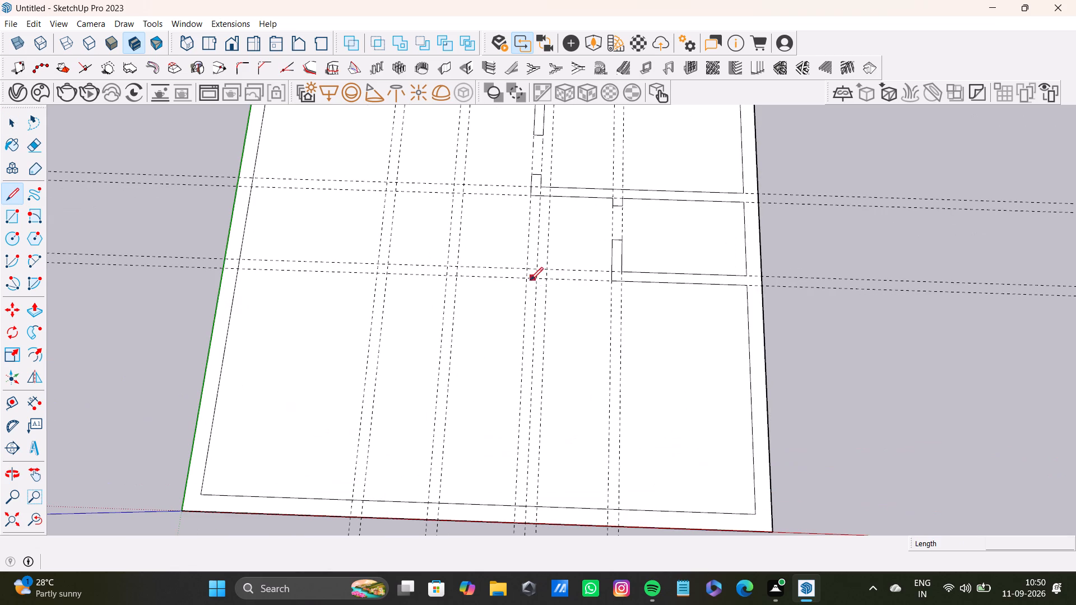
pyautogui.click(527, 280)
pyautogui.scroll(-4, 511, 419)
pyautogui.keyDown('shift'); pyautogui.moveTo(522, 446); pyautogui.dragTo(508, 384, button='middle'); pyautogui.keyUp('shift')
pyautogui.scroll(3, 494, 398)
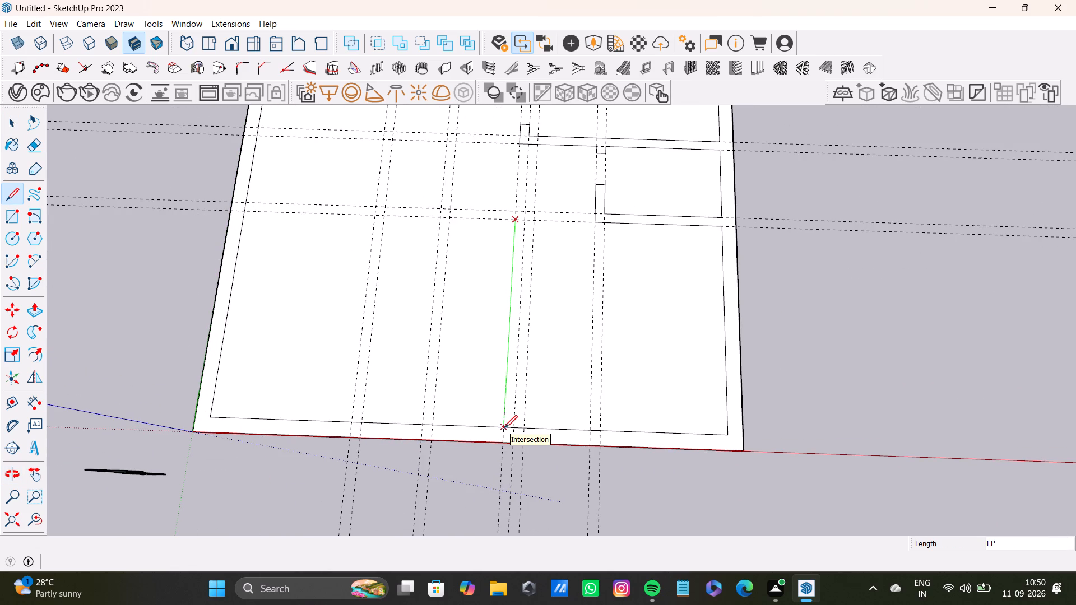
pyautogui.click(504, 429)
pyautogui.click(513, 424)
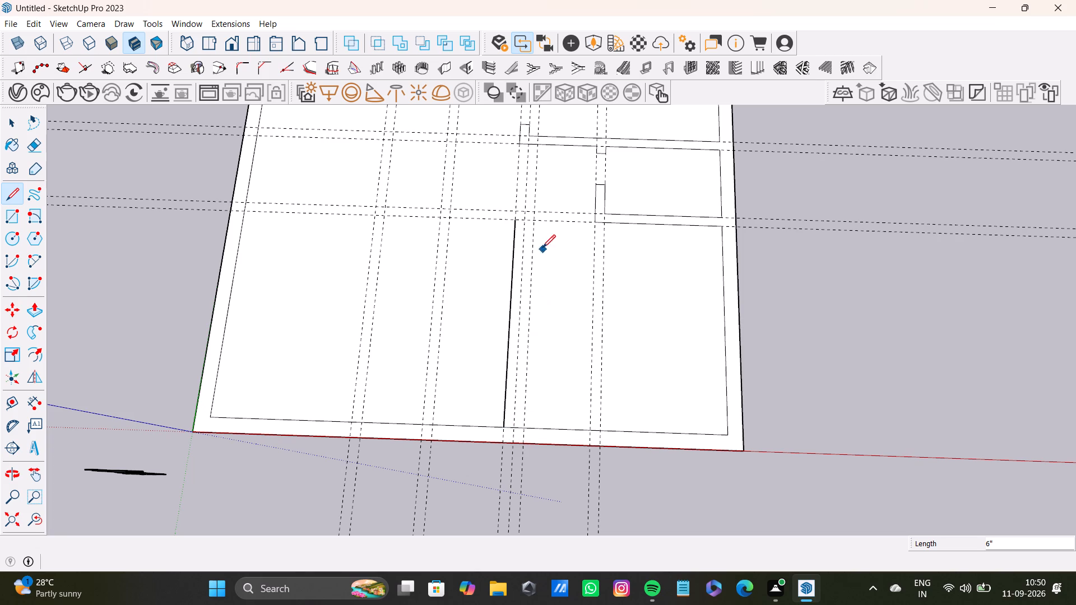
pyautogui.click(523, 221)
pyautogui.click(514, 427)
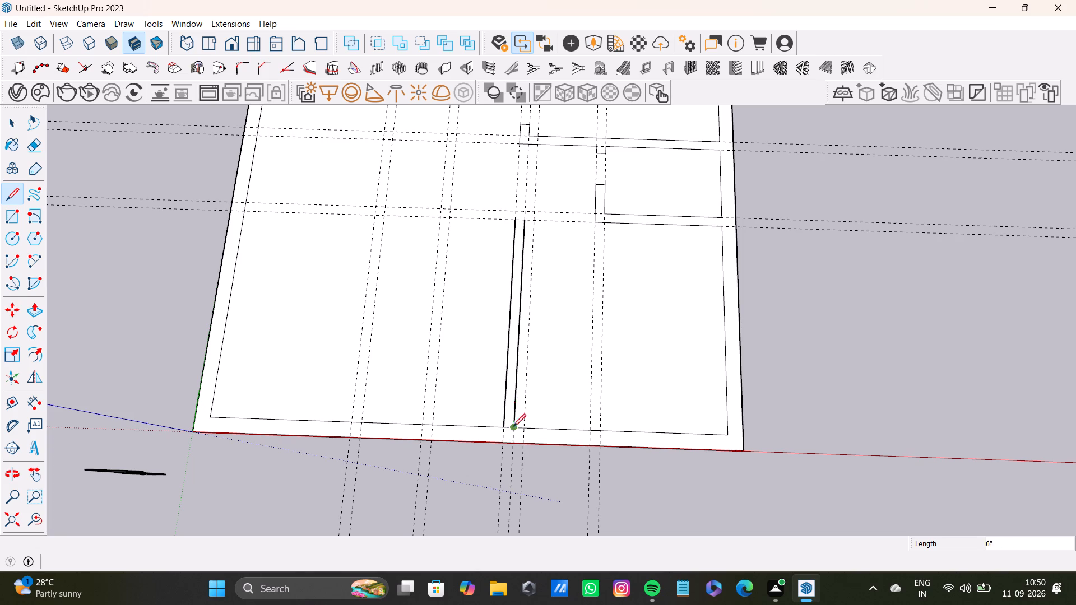
pyautogui.press('space')
pyautogui.scroll(4, 523, 243)
pyautogui.press('l')
pyautogui.scroll(3, 520, 214)
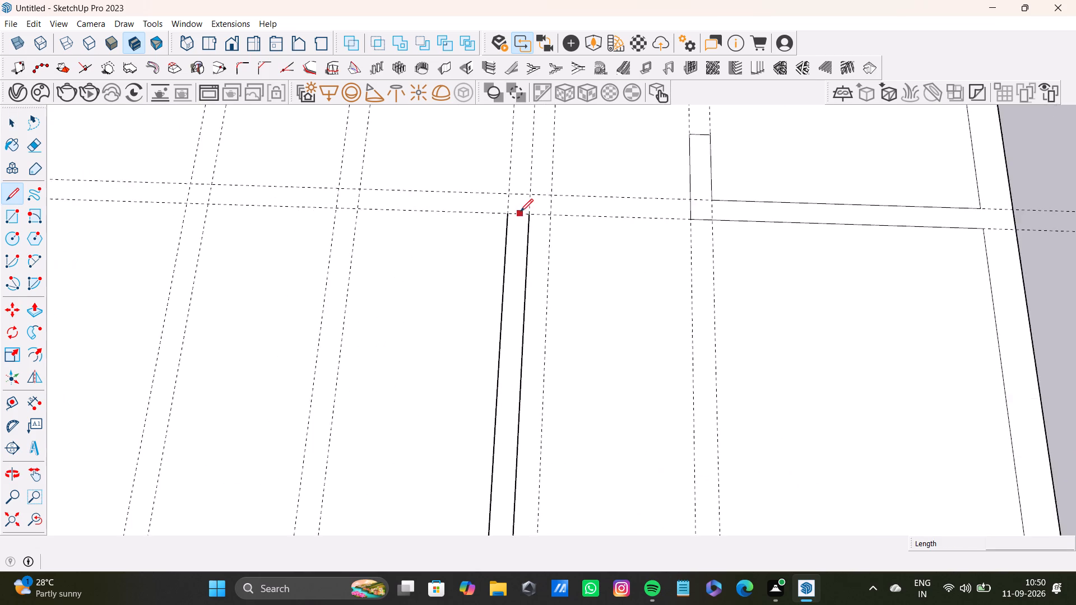
pyautogui.scroll(4, 520, 212)
pyautogui.click(531, 217)
pyautogui.click(498, 215)
pyautogui.press('space')
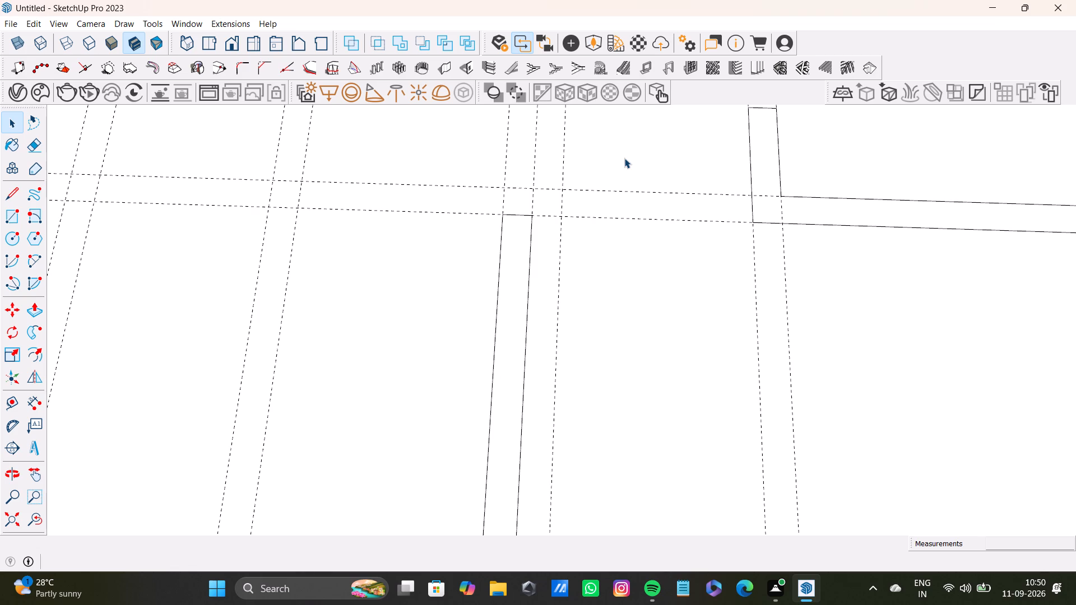
pyautogui.press('space')
# Extend the L-shaped partition about 6 3/4" past its corner toward the new lengthwise partition and delete the dividing line.
pyautogui.scroll(-3, 715, 301)
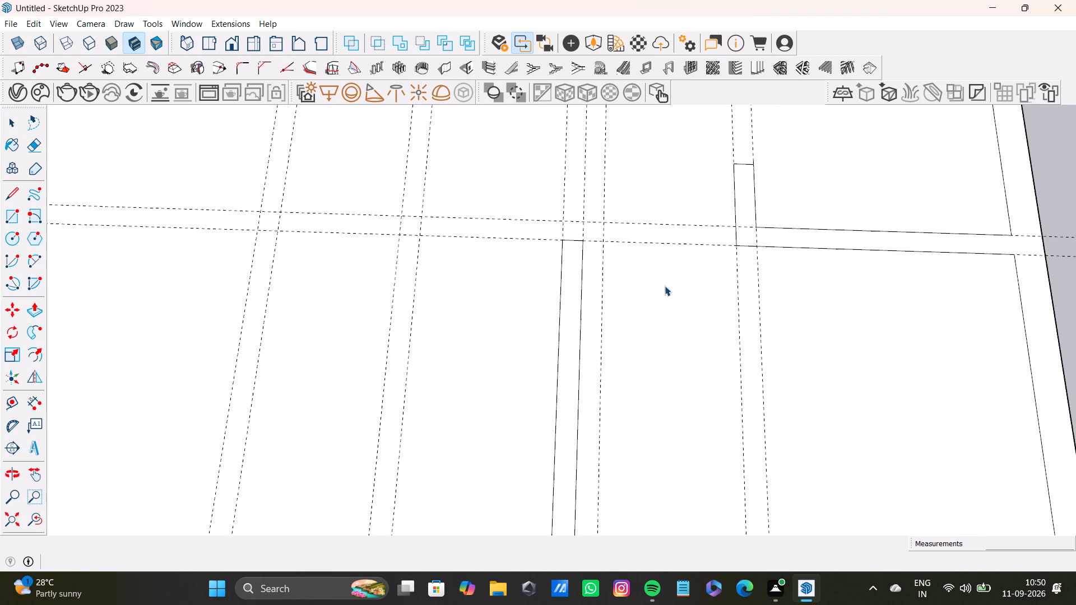
pyautogui.scroll(-9, 665, 286)
pyautogui.scroll(-4, 612, 402)
pyautogui.keyDown('shift'); pyautogui.moveTo(642, 450); pyautogui.dragTo(628, 379, button='middle'); pyautogui.keyUp('shift')
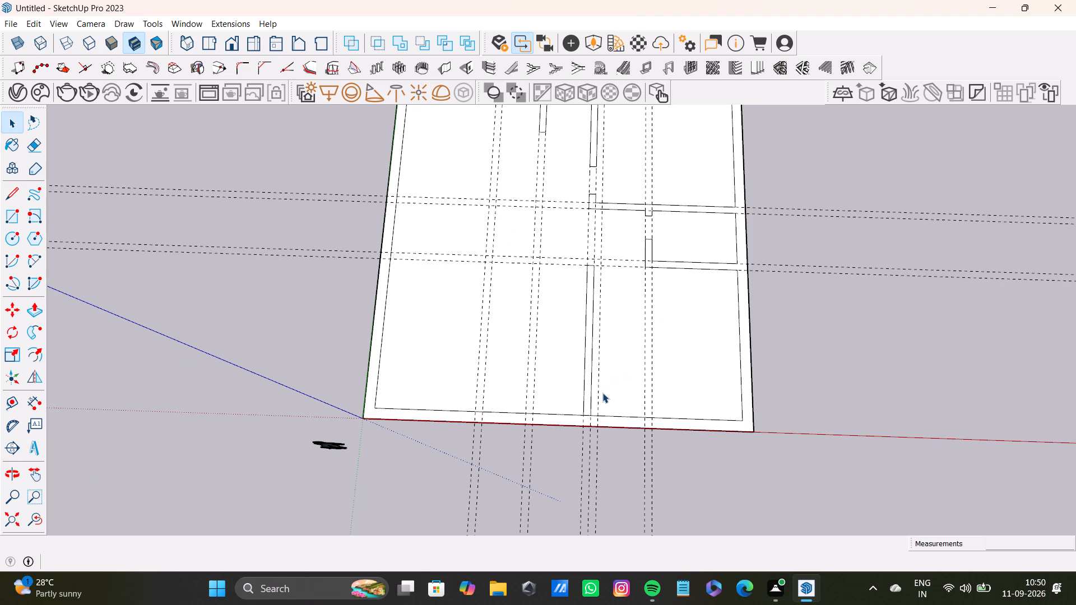
pyautogui.scroll(8, 615, 288)
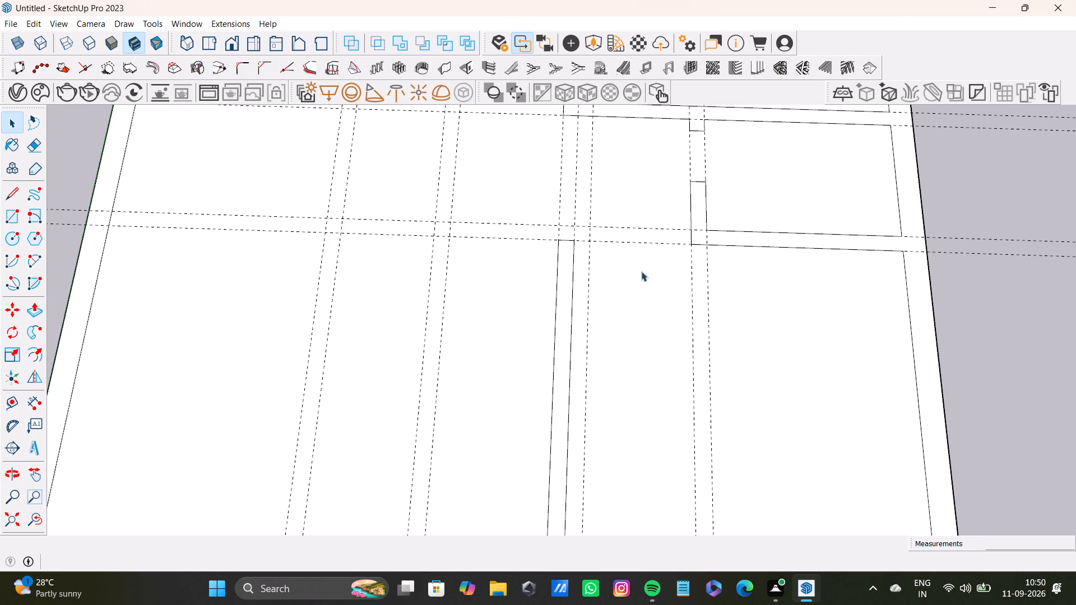
pyautogui.press('l')
pyautogui.scroll(7, 681, 231)
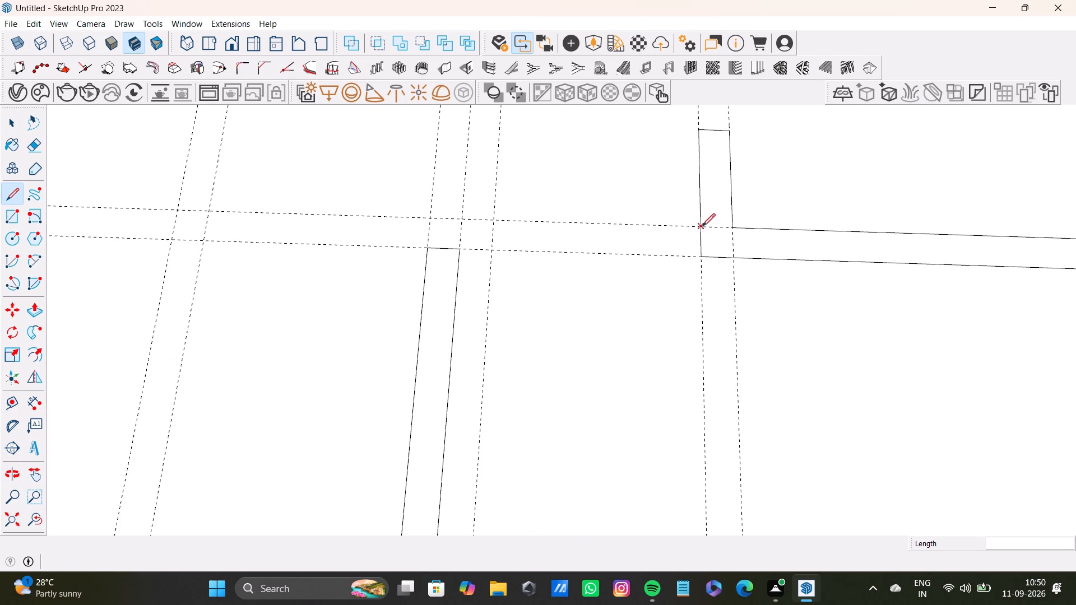
pyautogui.click(702, 226)
pyautogui.click(665, 228)
pyautogui.click(669, 257)
pyautogui.click(706, 258)
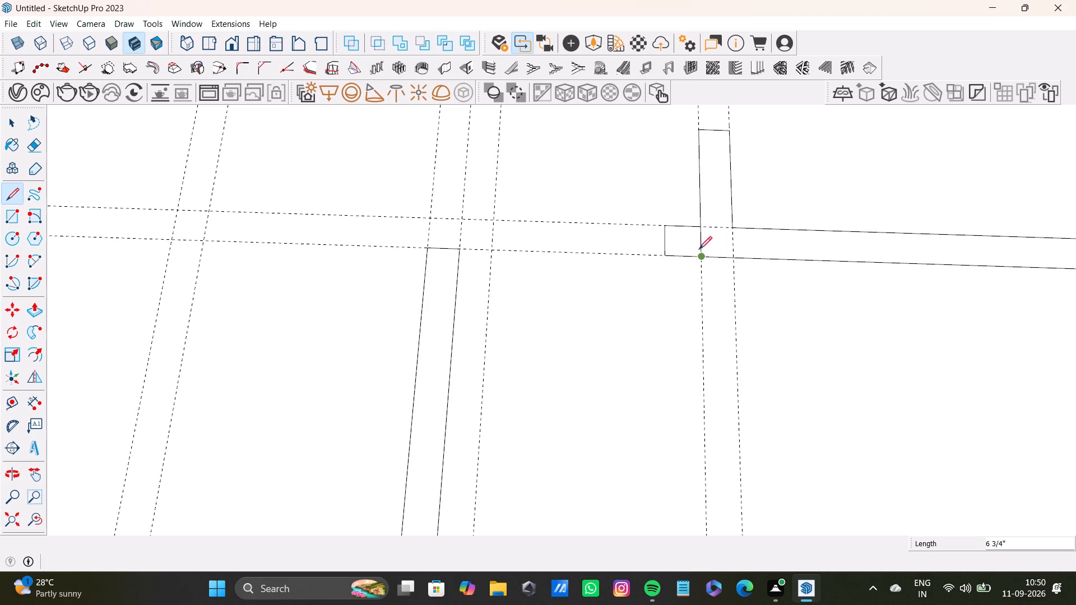
pyautogui.press('space')
pyautogui.click(699, 248)
pyautogui.click(702, 251)
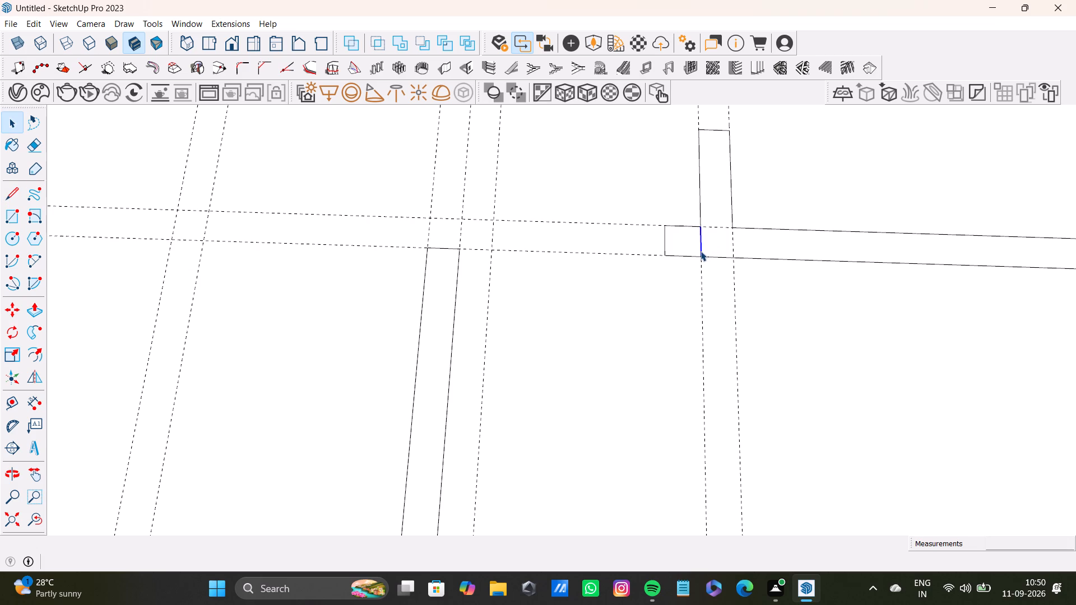
pyautogui.press('Delete')
pyautogui.scroll(-9, 646, 299)
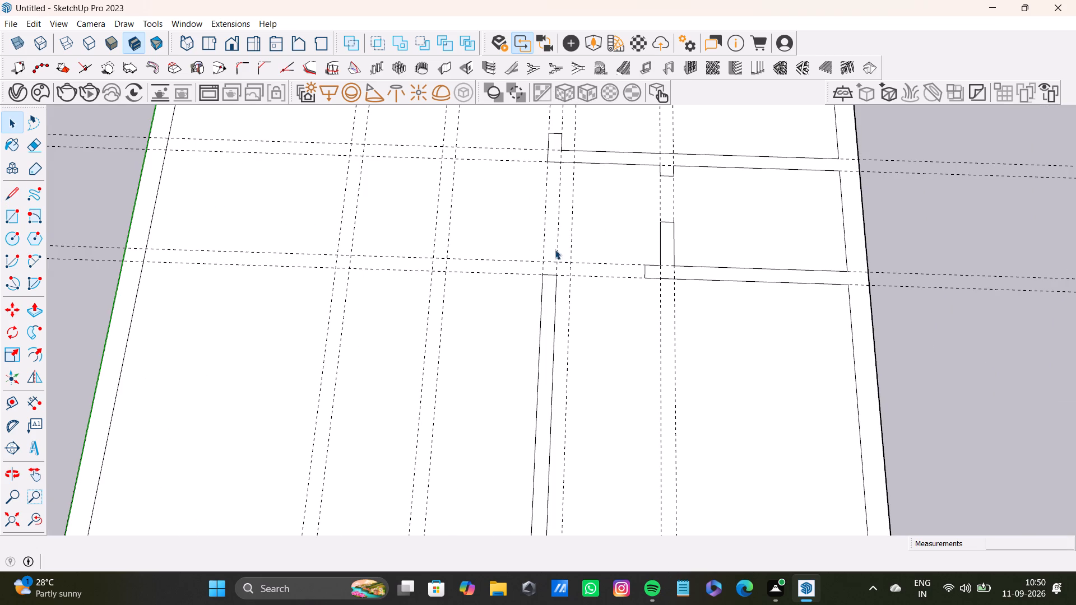
# Extend the new lengthwise partition's free end by 6" to the crosswise pair's far guide and delete the dividing line.
pyautogui.press('l')
pyautogui.scroll(7, 593, 273)
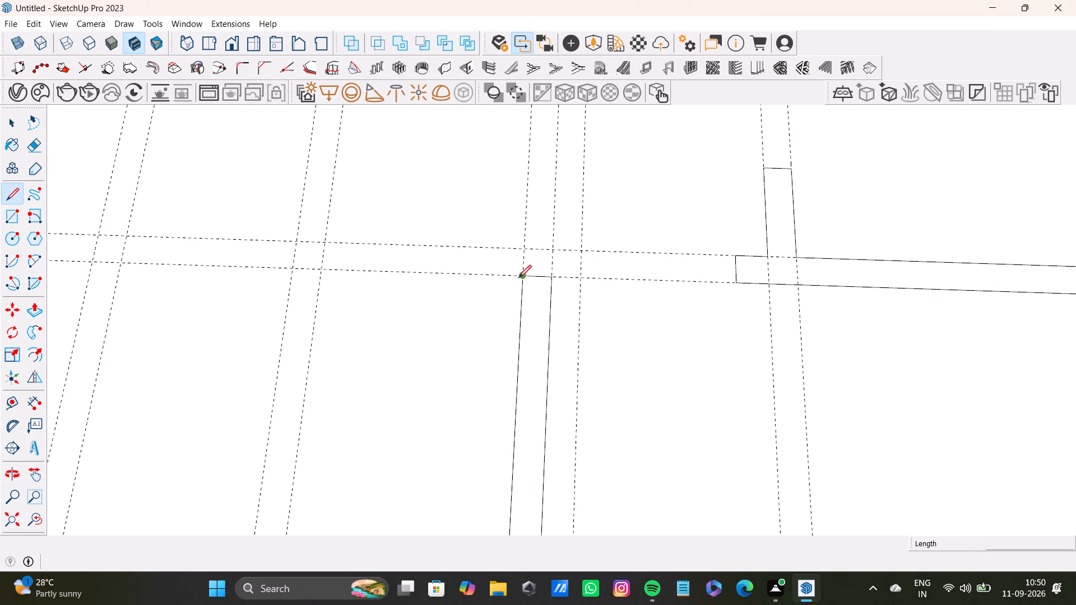
pyautogui.click(518, 278)
pyautogui.moveTo(520, 248); pyautogui.dragTo(531, 248)
pyautogui.click(553, 249)
pyautogui.click(552, 277)
pyautogui.press('space')
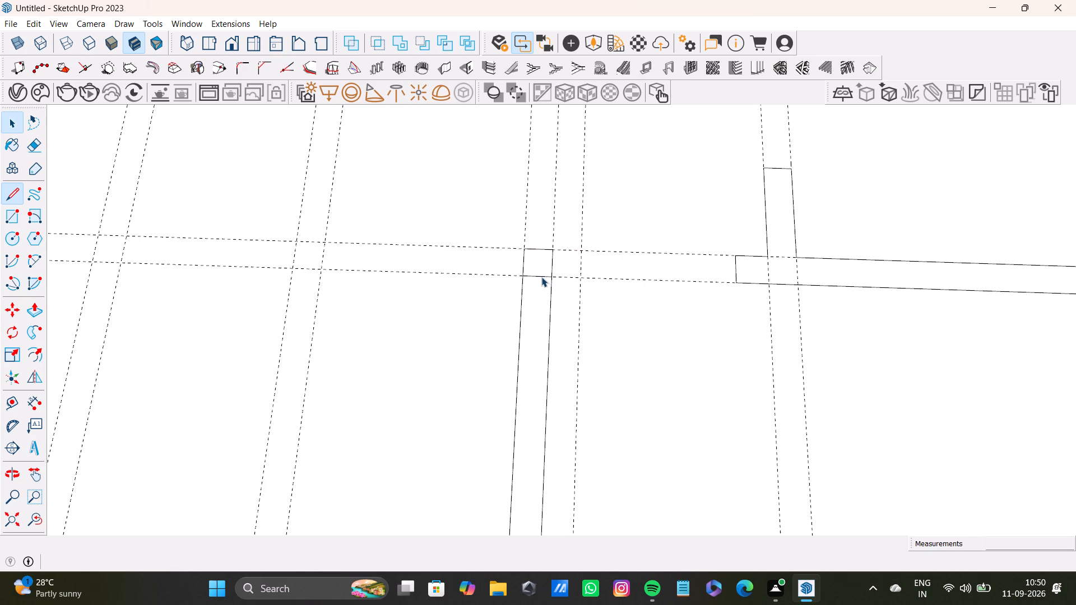
pyautogui.click(538, 274)
pyautogui.press('Delete')
# Delete both guides of the lengthwise pair nearest the green axis.
pyautogui.scroll(-9, 561, 268)
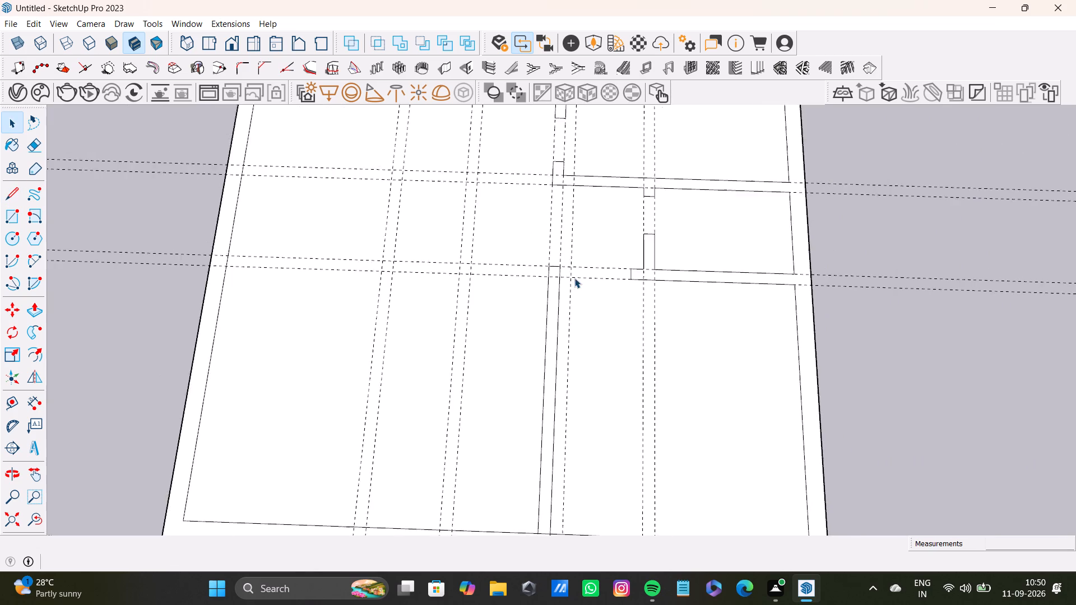
pyautogui.scroll(-5, 574, 278)
pyautogui.keyDown('shift'); pyautogui.moveTo(574, 282); pyautogui.dragTo(610, 292, button='middle'); pyautogui.keyUp('shift')
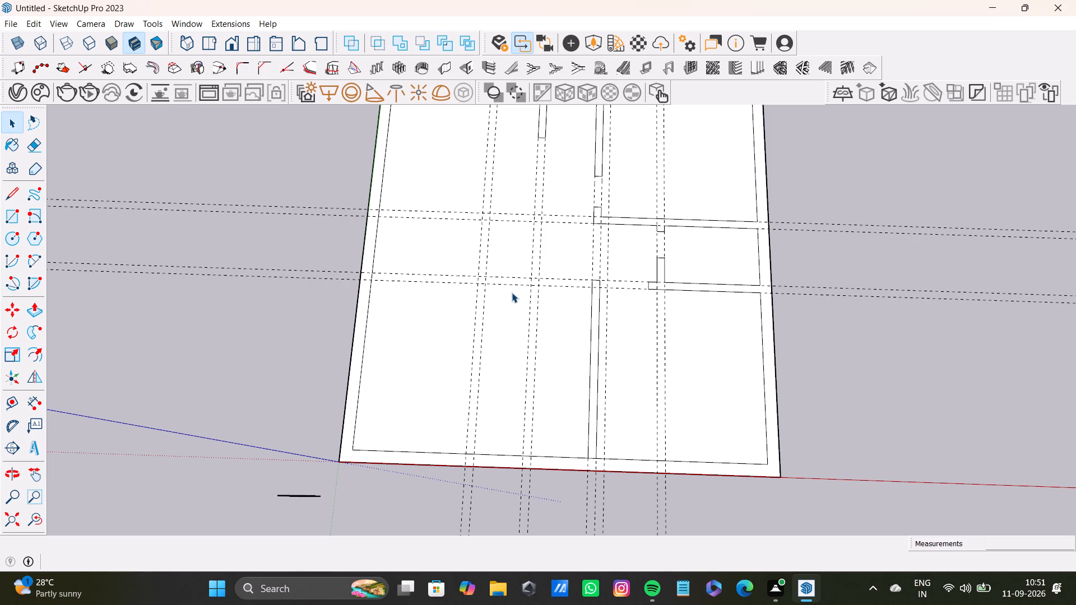
pyautogui.scroll(5, 657, 262)
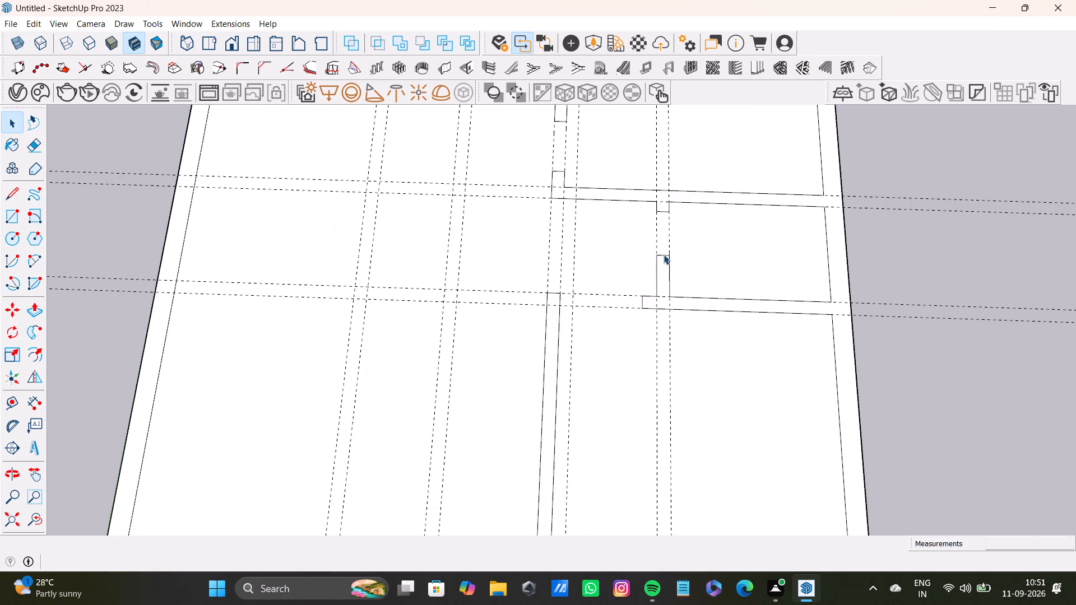
pyautogui.scroll(-8, 678, 297)
pyautogui.scroll(8, 607, 253)
pyautogui.scroll(-8, 627, 248)
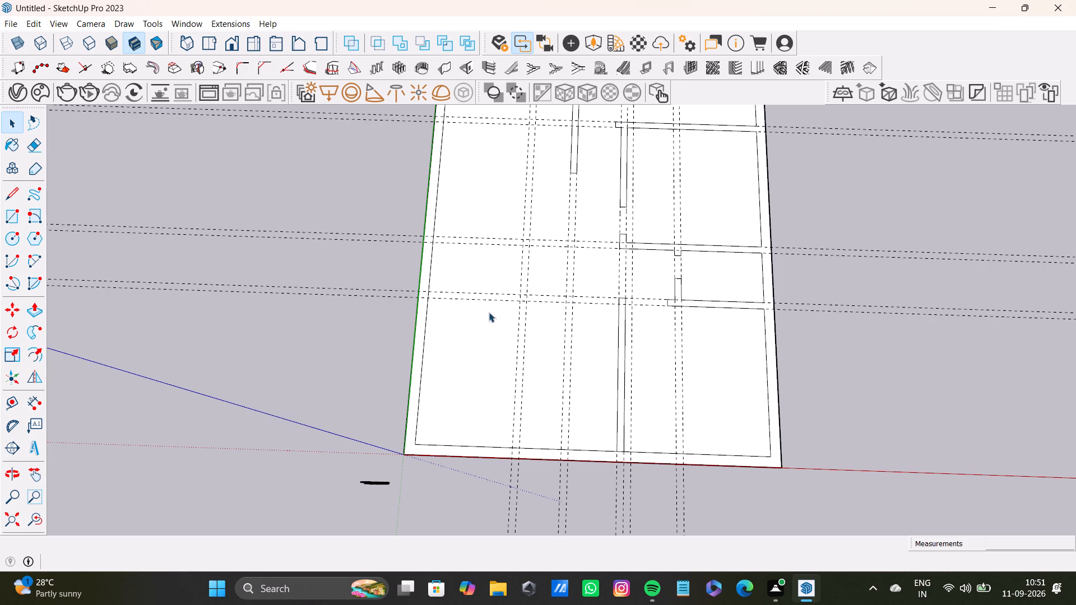
pyautogui.scroll(-4, 542, 260)
pyautogui.keyDown('shift'); pyautogui.moveTo(553, 255); pyautogui.dragTo(545, 338, button='middle'); pyautogui.keyUp('shift')
pyautogui.scroll(2, 554, 299)
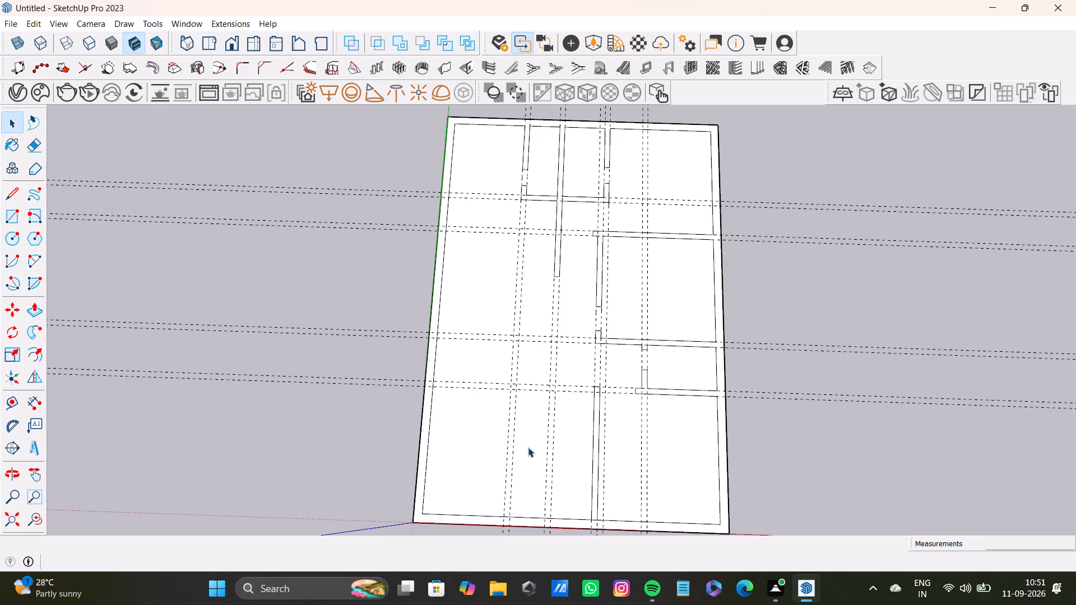
pyautogui.press('space')
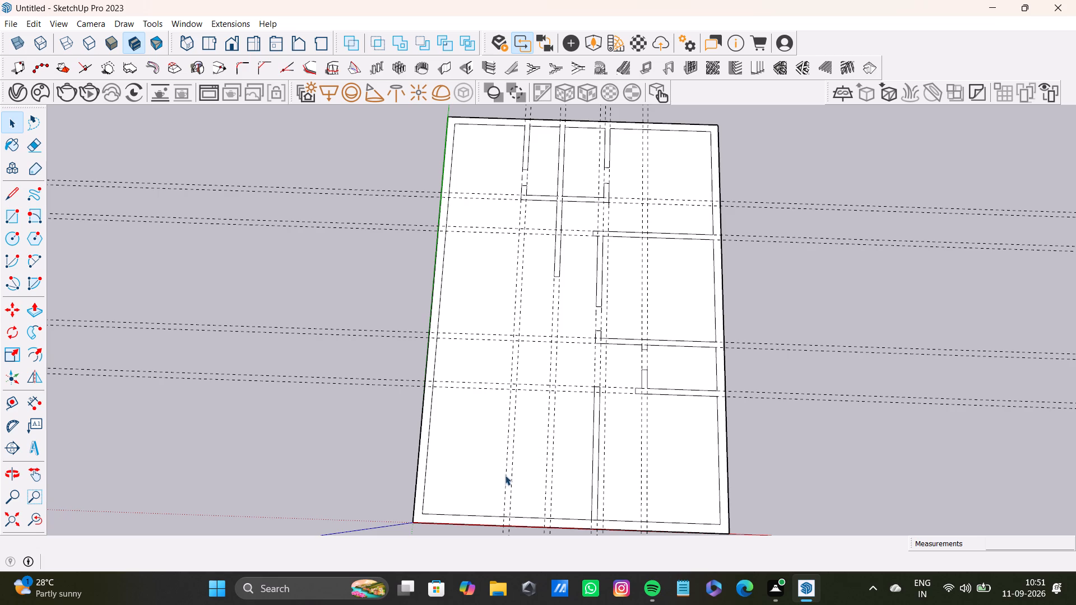
pyautogui.click(505, 476)
pyautogui.press('Delete')
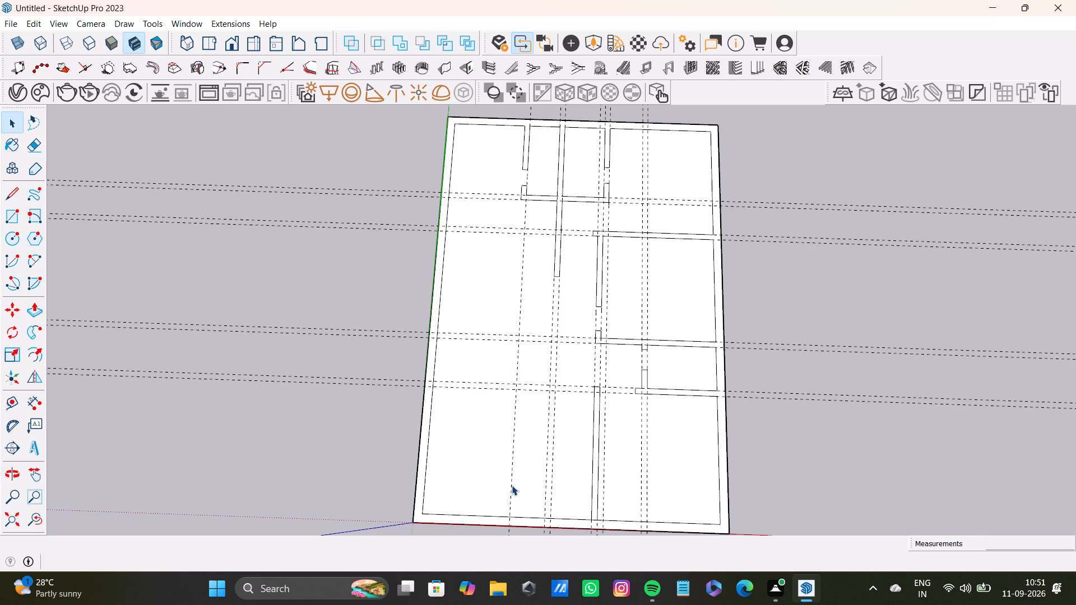
pyautogui.click(511, 486)
pyautogui.press('Delete')
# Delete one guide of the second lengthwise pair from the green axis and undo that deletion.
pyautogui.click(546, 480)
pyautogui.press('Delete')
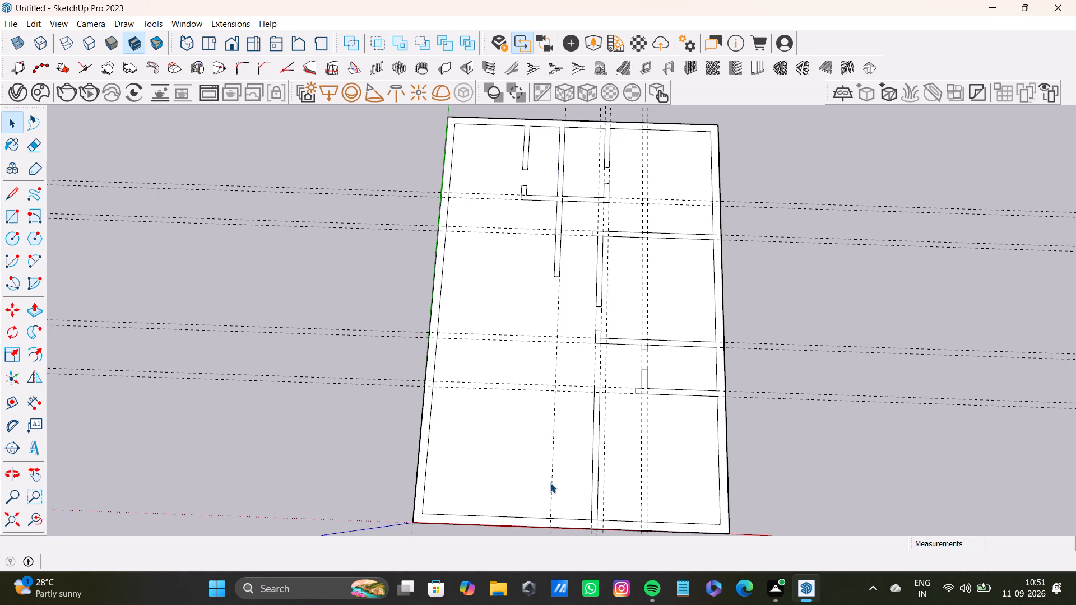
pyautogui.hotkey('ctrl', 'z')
# Place a crosswise guide 6'6" from the inner face of the red-axis exterior wall.
pyautogui.press('t')
pyautogui.click(483, 514)
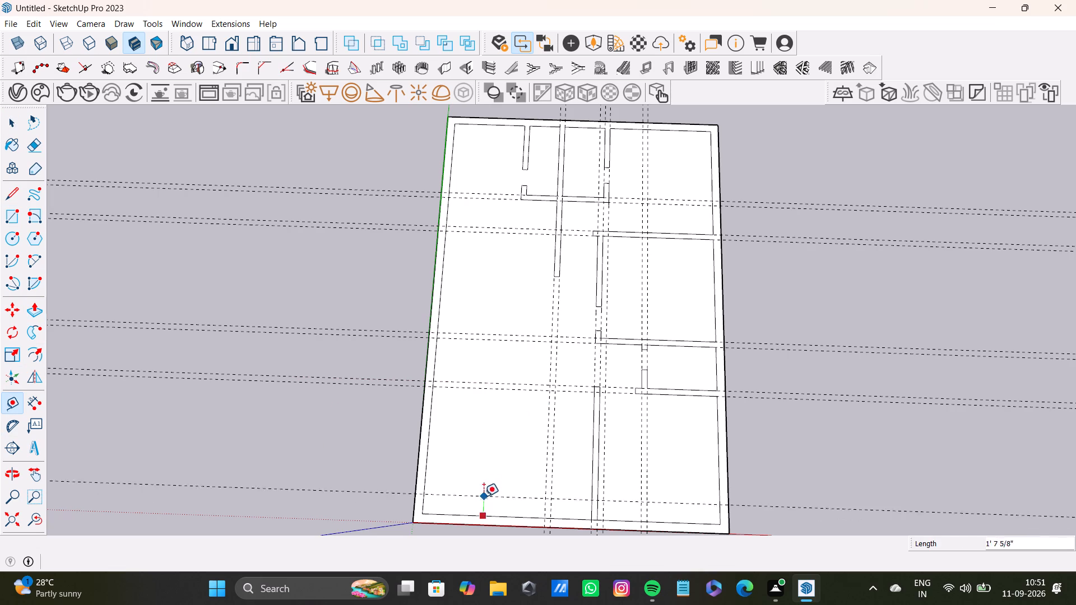
pyautogui.scroll(-4, 486, 490)
pyautogui.moveTo(505, 480); pyautogui.dragTo(505, 426, button='middle')
pyautogui.scroll(2, 505, 398)
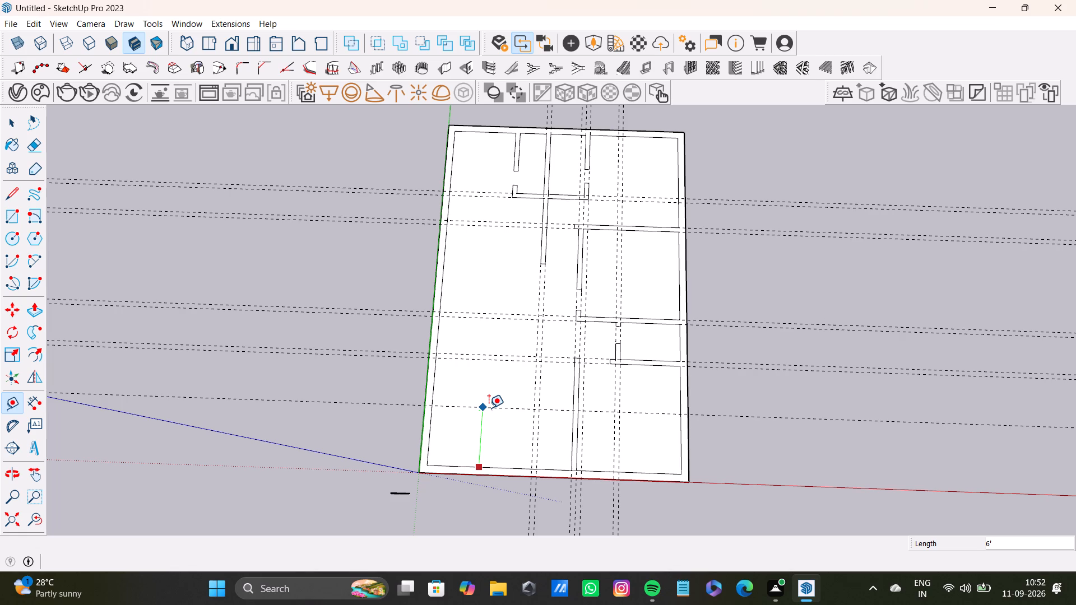
pyautogui.write("6'")
pyautogui.write('6"')
pyautogui.press('Return')
# Place a crosswise guide 6" beyond the newest crosswise guide, on its side away from the red-axis exterior wall.
pyautogui.click(505, 400)
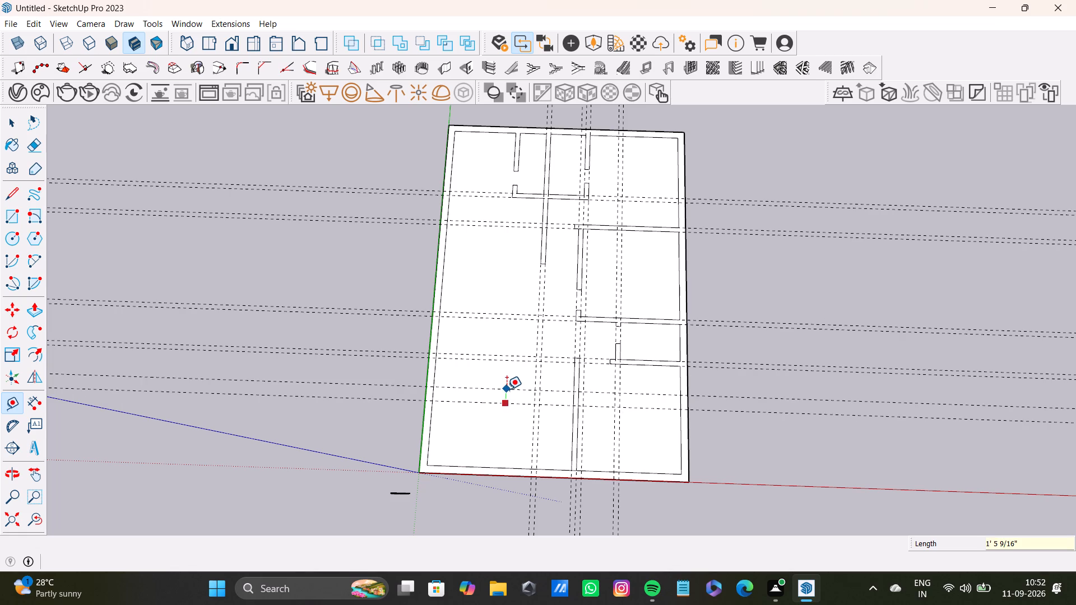
pyautogui.press('6')
pyautogui.hotkey('shift', '"')
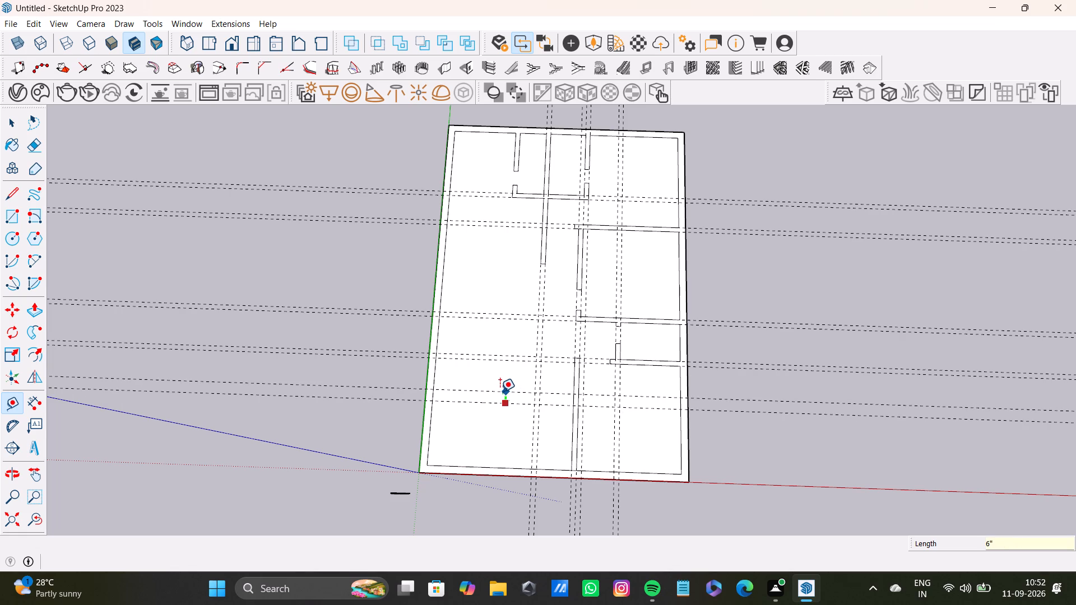
pyautogui.press('Return')
pyautogui.press("'")
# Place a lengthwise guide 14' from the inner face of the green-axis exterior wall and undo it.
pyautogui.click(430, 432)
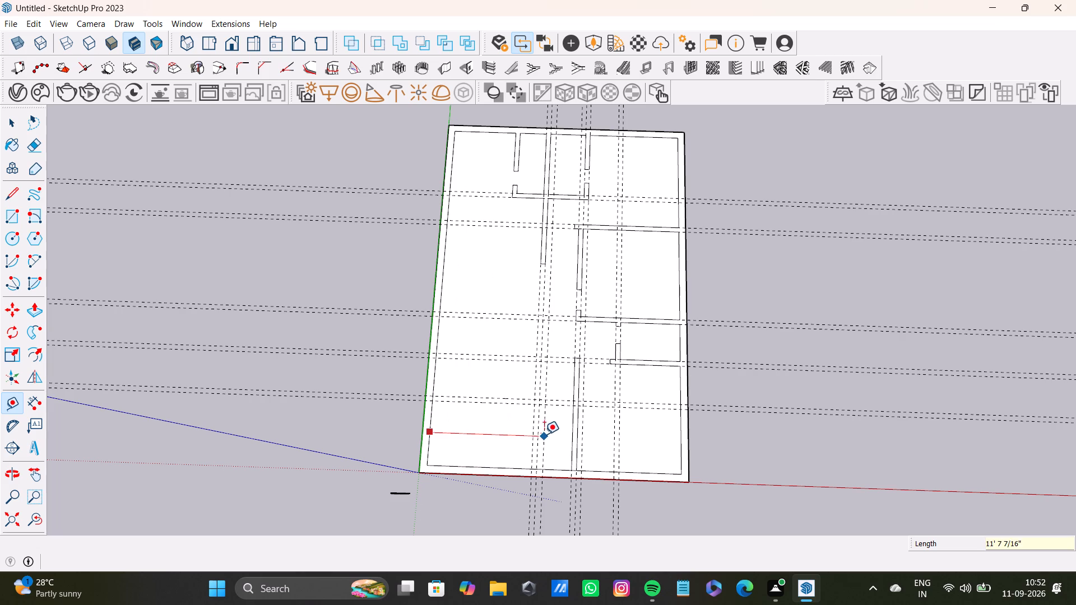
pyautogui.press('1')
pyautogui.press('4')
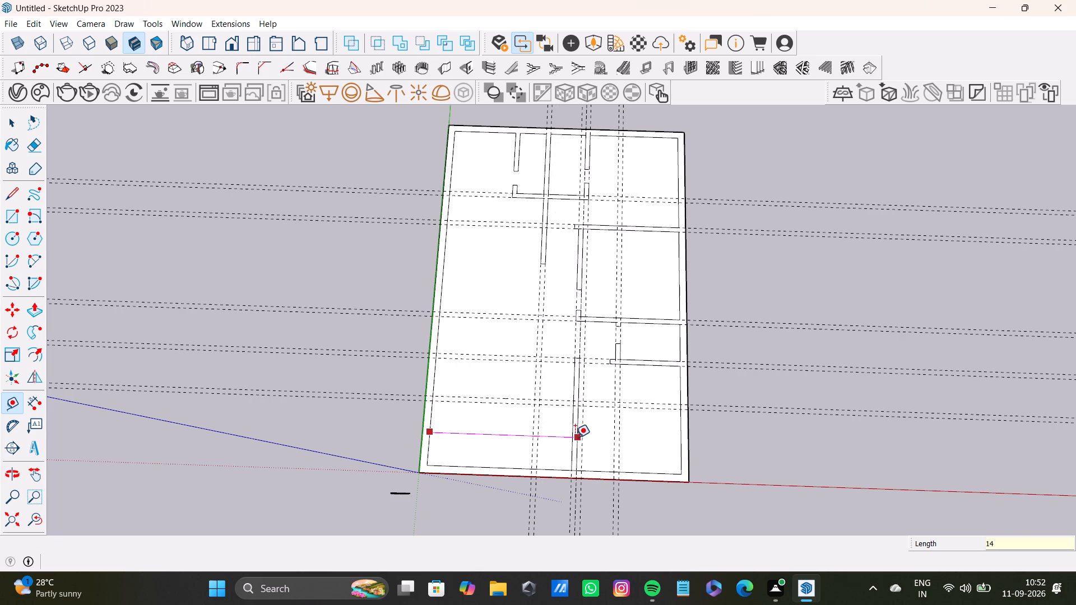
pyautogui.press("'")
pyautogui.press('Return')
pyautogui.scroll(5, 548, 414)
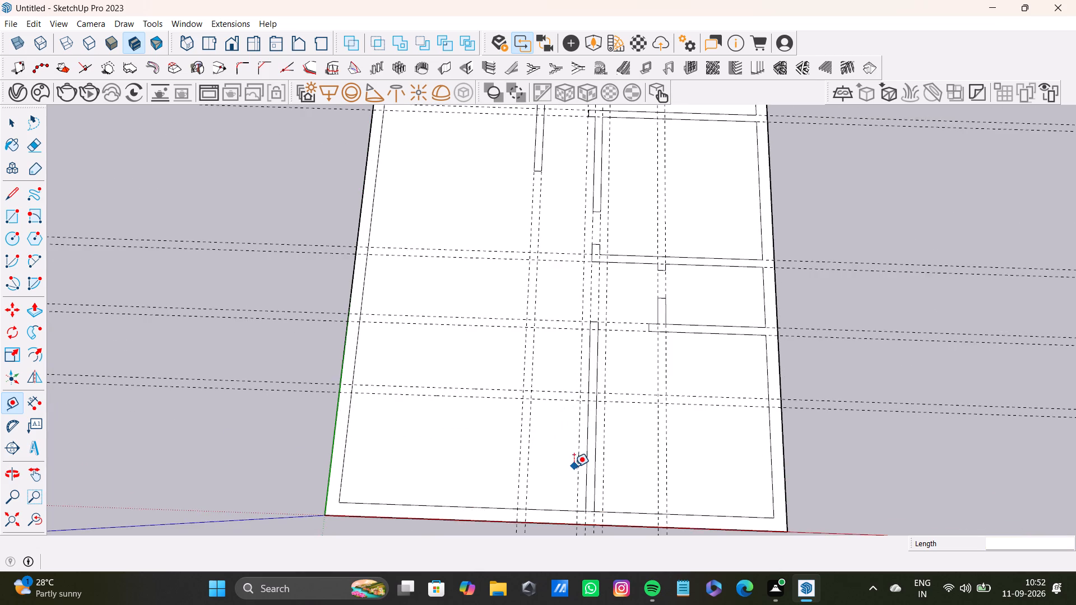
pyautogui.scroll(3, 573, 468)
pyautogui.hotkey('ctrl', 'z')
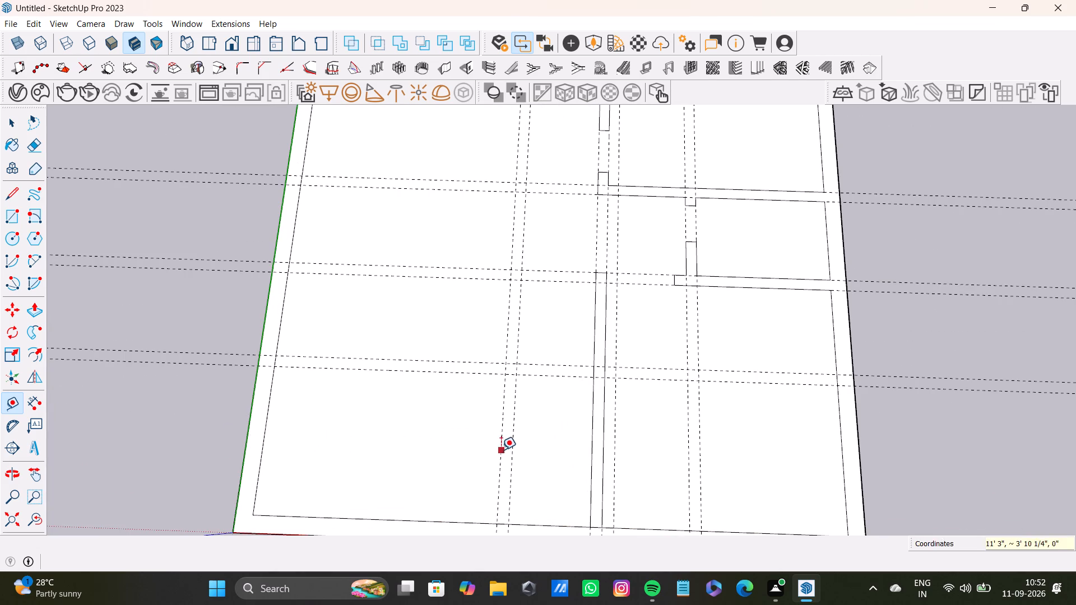
# Place a lengthwise guide 14' from the inner face of the green-axis exterior wall.
pyautogui.click(269, 412)
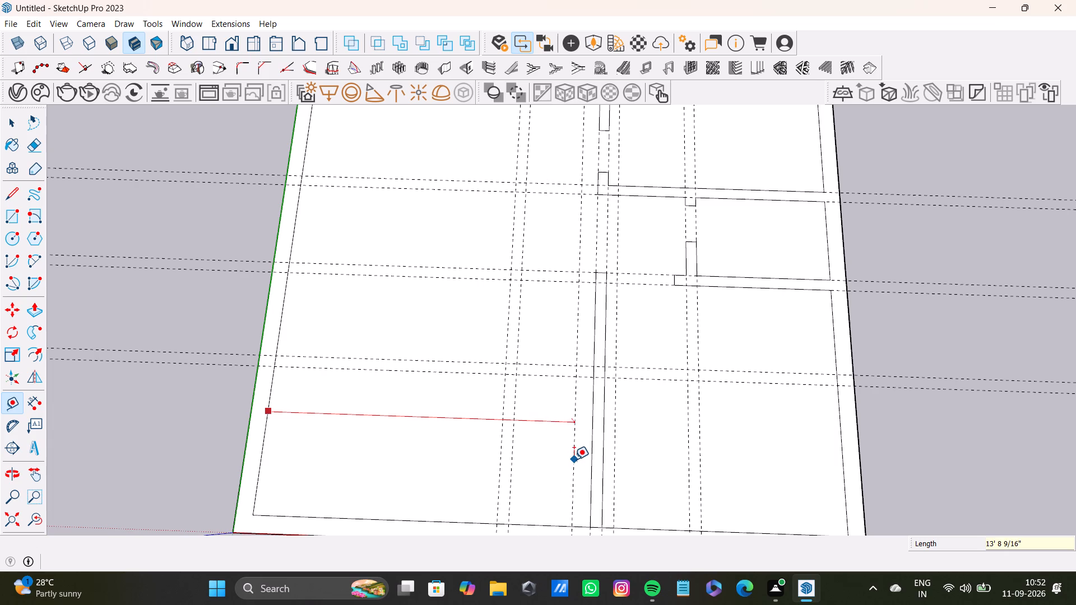
pyautogui.write("14'")
pyautogui.press('Return')
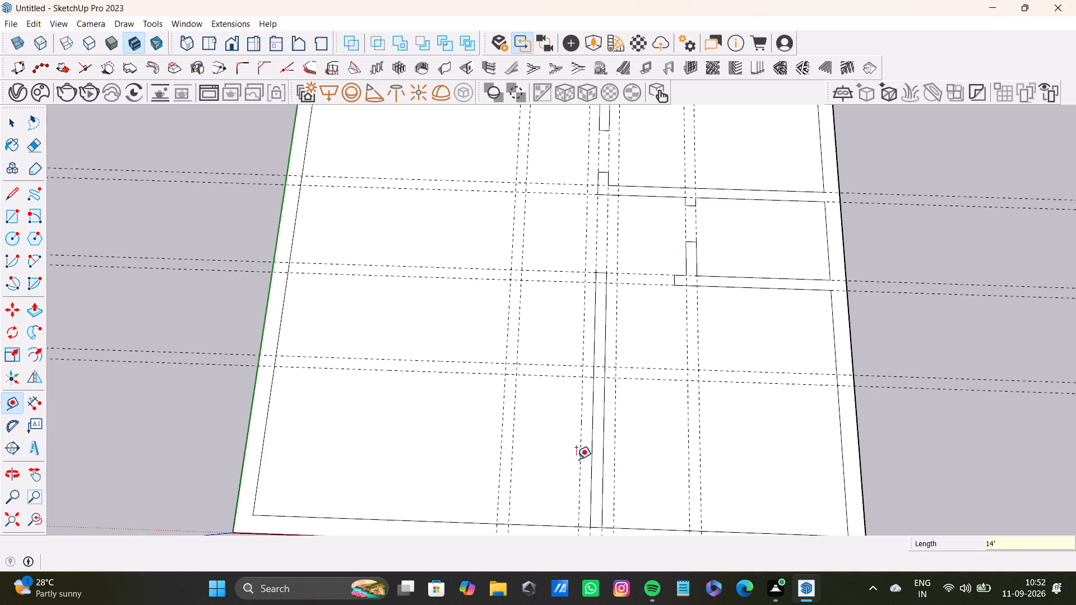
pyautogui.press('space')
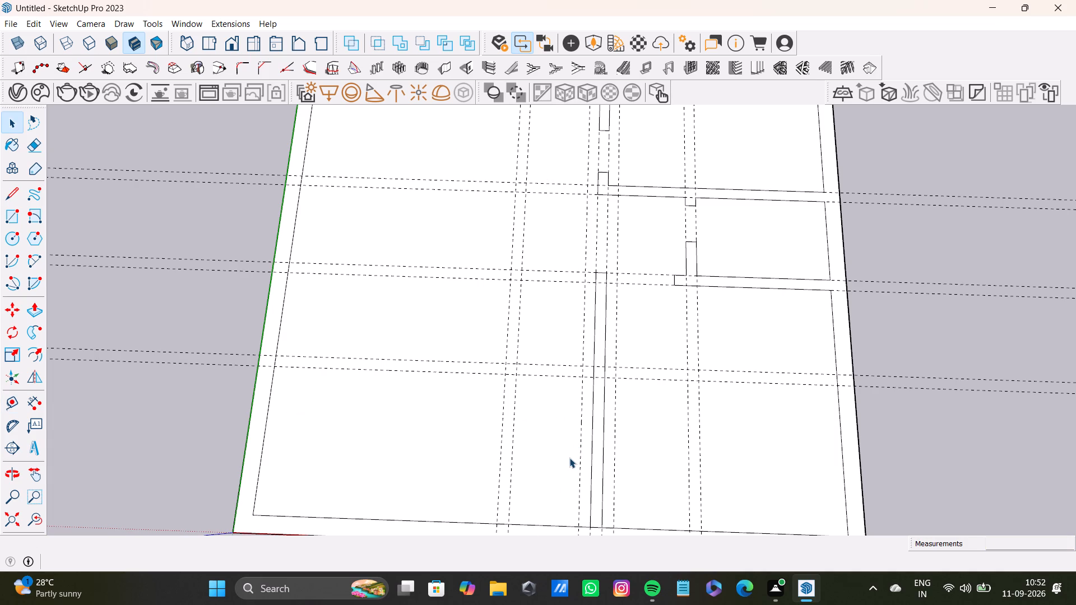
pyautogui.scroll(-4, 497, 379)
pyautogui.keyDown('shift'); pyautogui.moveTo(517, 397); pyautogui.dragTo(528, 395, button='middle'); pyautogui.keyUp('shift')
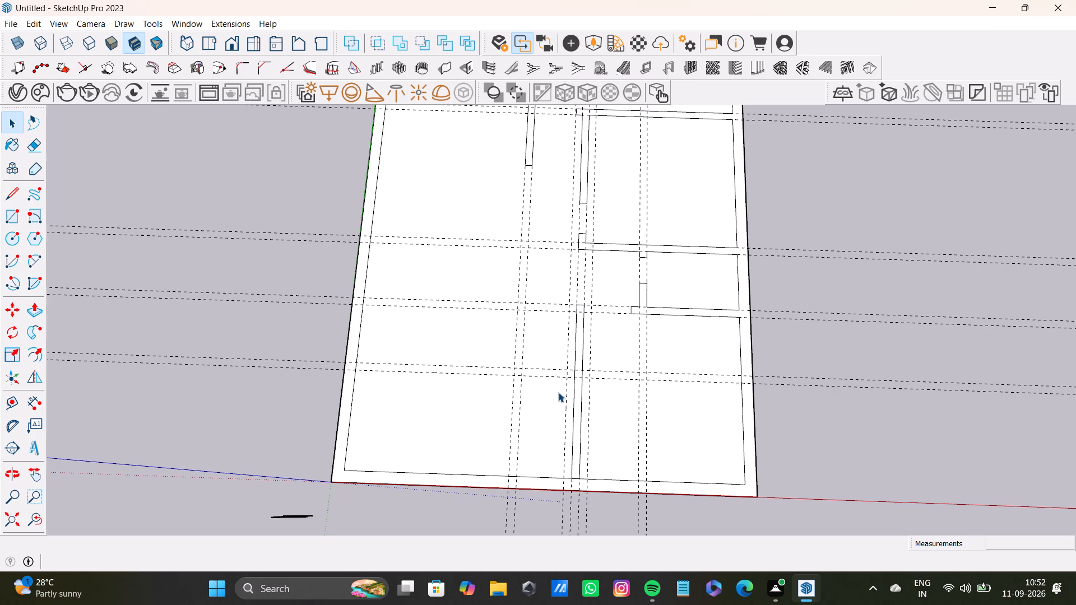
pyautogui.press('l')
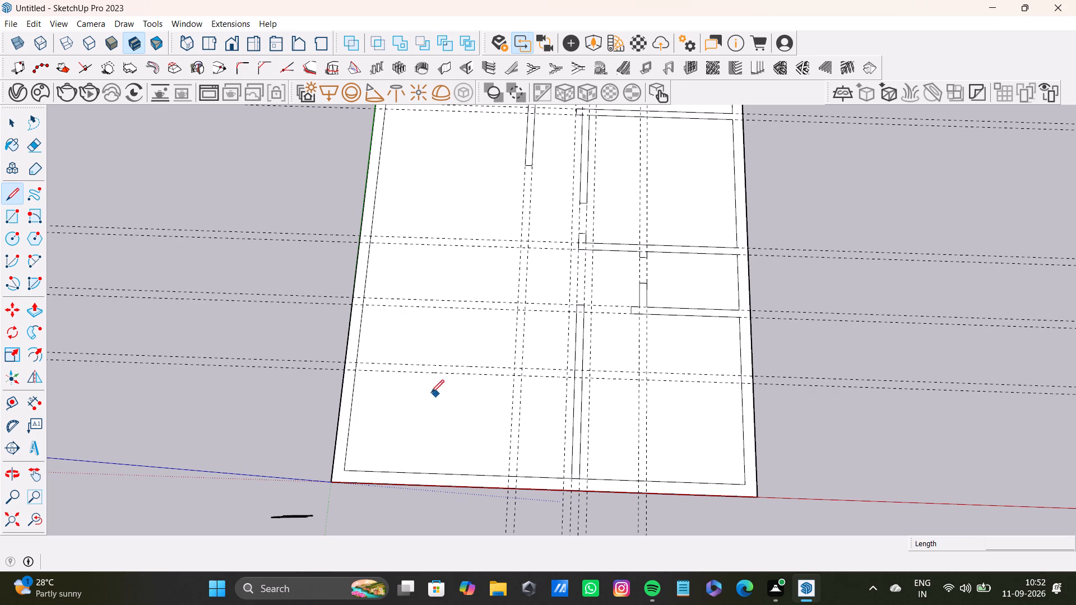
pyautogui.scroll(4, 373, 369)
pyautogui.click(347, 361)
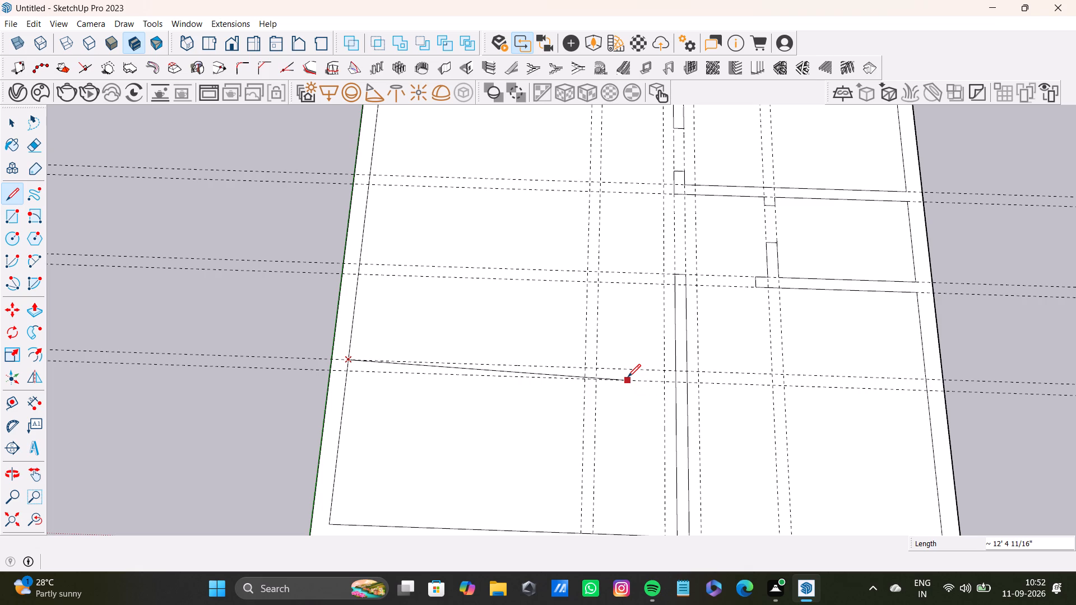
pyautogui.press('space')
# Measure from the inner face of the green-axis exterior wall to the new lengthwise guide.
pyautogui.scroll(-5, 564, 400)
pyautogui.keyDown('shift'); pyautogui.moveTo(578, 394); pyautogui.dragTo(591, 343, button='middle'); pyautogui.keyUp('shift')
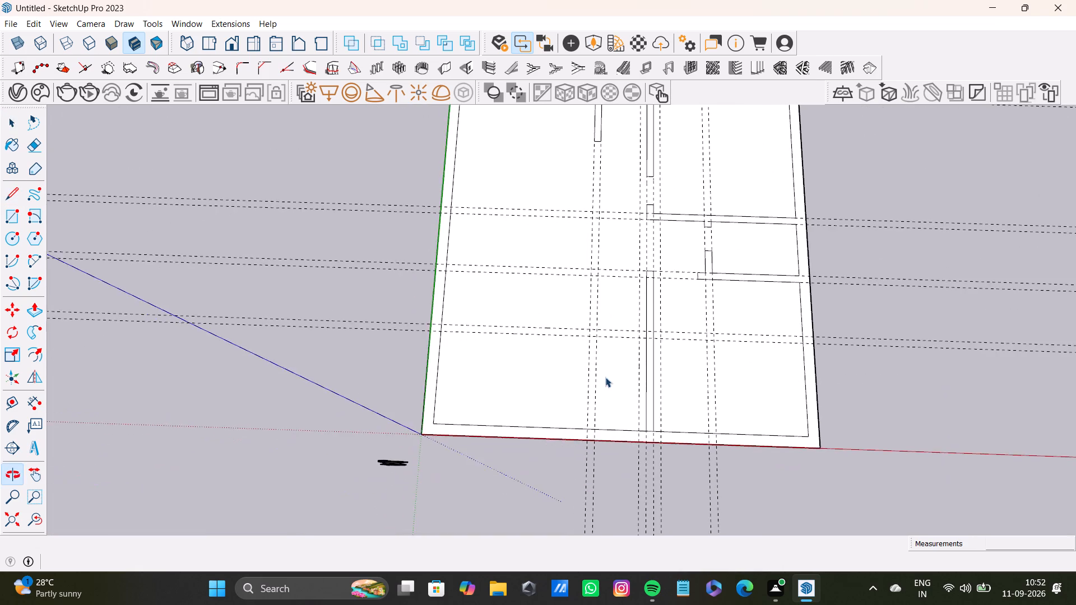
pyautogui.scroll(4, 606, 378)
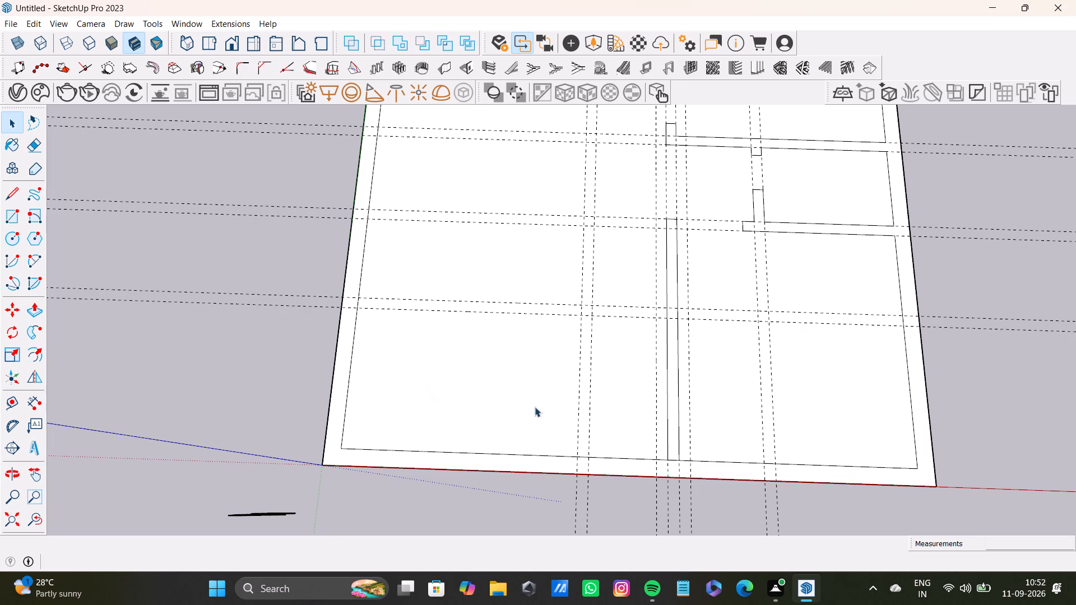
pyautogui.press('t')
pyautogui.moveTo(346, 401); pyautogui.dragTo(351, 401)
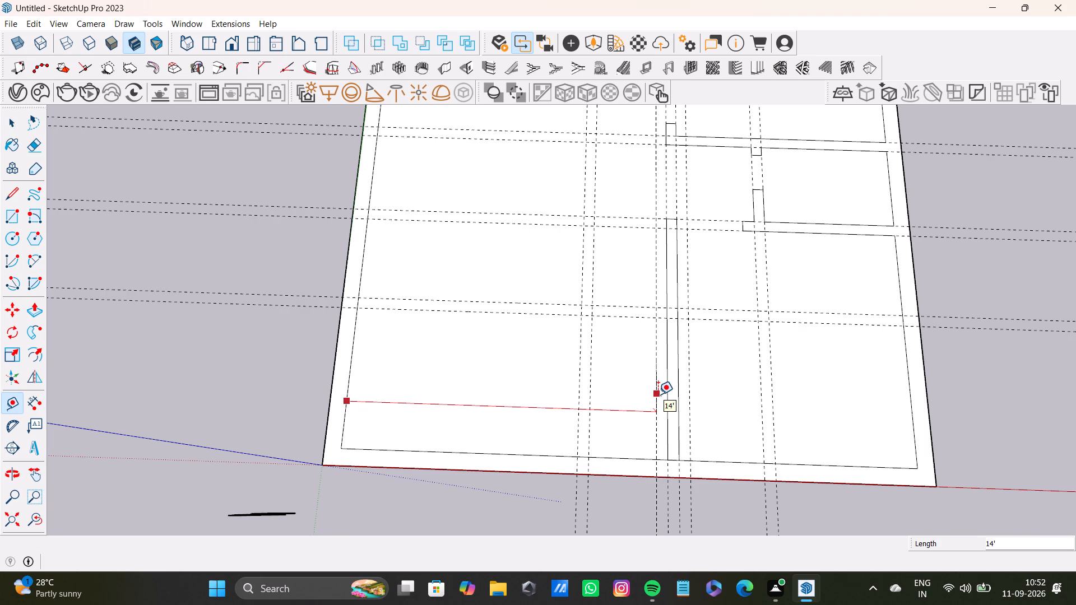
pyautogui.press('space')
# Measure from the inner face of the exterior wall opposite the green axis towards the lengthwise partition, at two places along the wall.
pyautogui.scroll(-4, 662, 392)
pyautogui.keyDown('shift'); pyautogui.moveTo(667, 389); pyautogui.dragTo(637, 420, button='middle'); pyautogui.keyUp('shift')
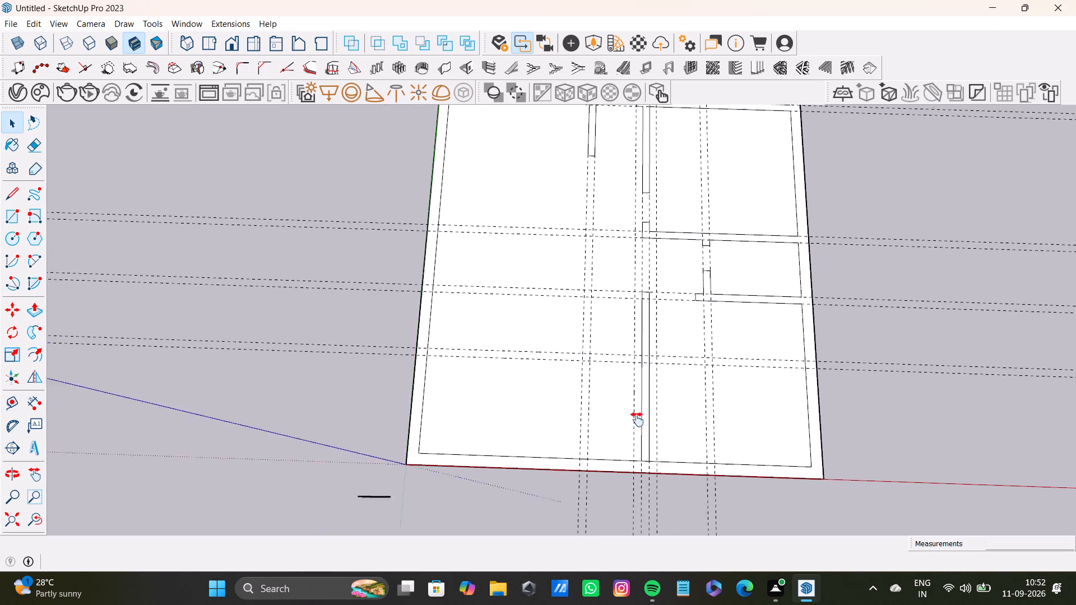
pyautogui.keyDown('shift'); pyautogui.moveTo(637, 420); pyautogui.dragTo(611, 495, button='middle'); pyautogui.keyUp('shift')
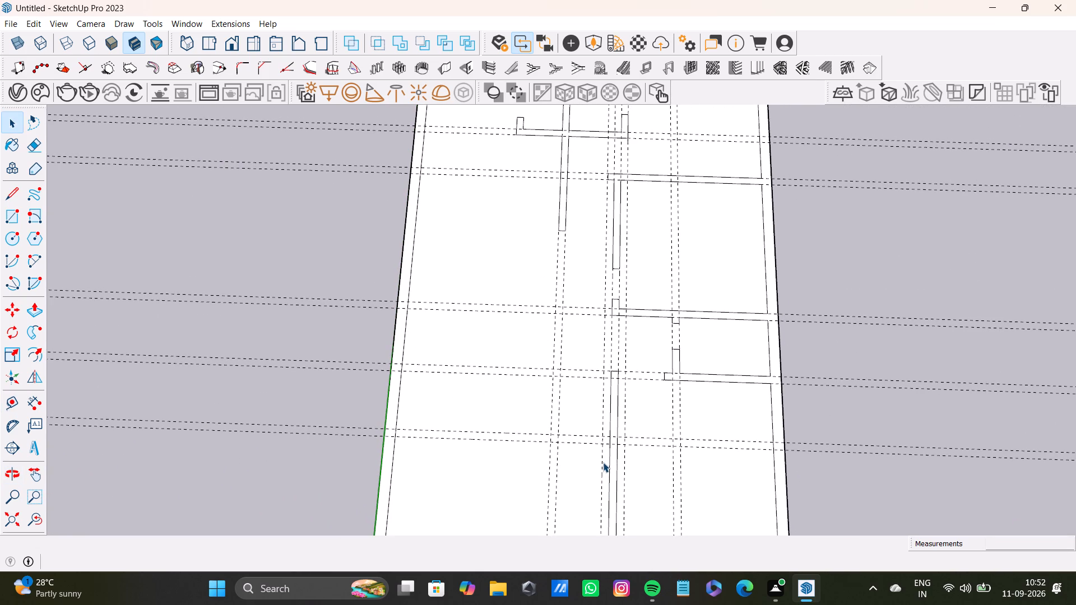
pyautogui.press('t')
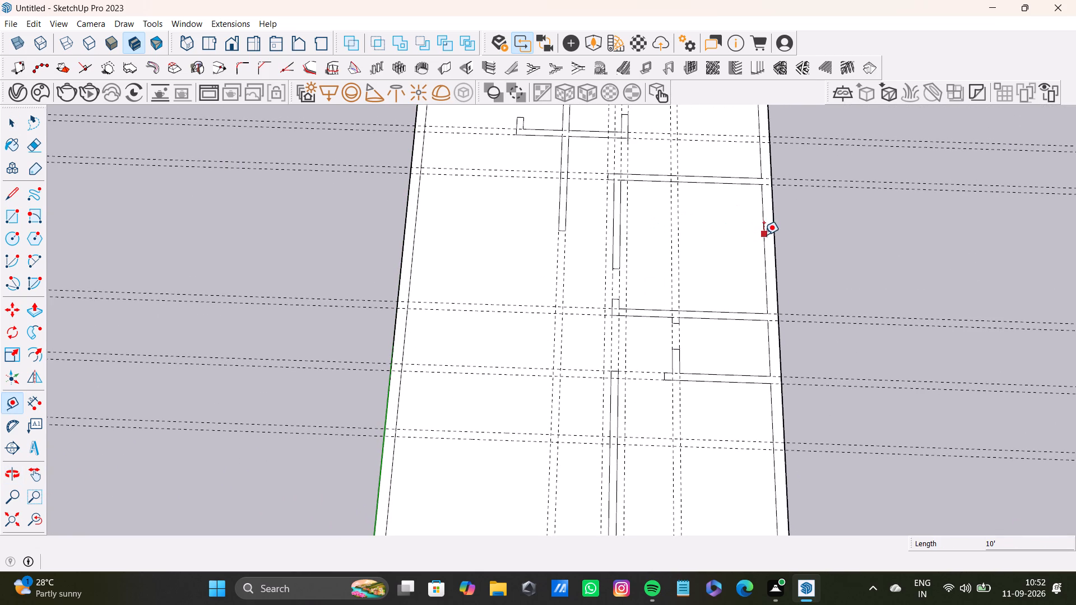
pyautogui.click(764, 235)
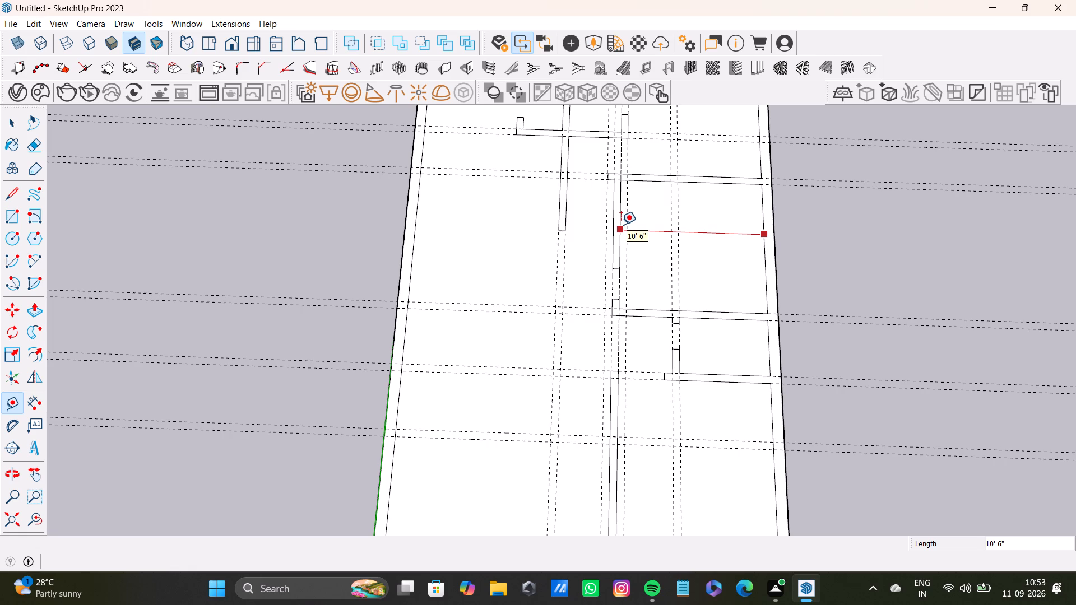
pyautogui.scroll(-5, 681, 343)
pyautogui.keyDown('shift'); pyautogui.moveTo(686, 400); pyautogui.dragTo(687, 314, button='middle'); pyautogui.keyUp('shift')
pyautogui.press('space')
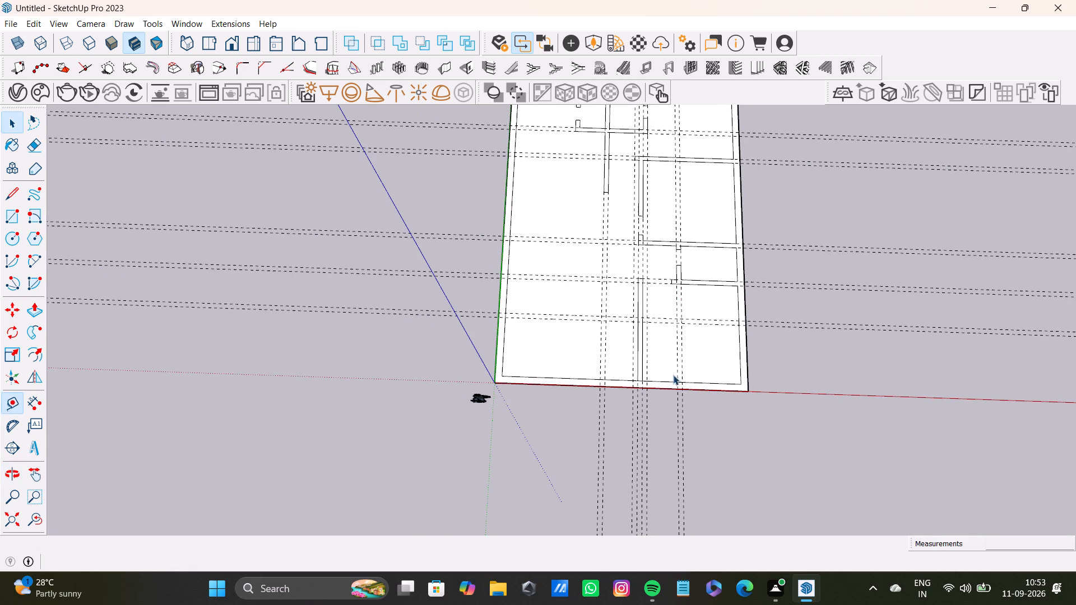
pyautogui.press('t')
pyautogui.scroll(9, 710, 362)
pyautogui.click(774, 329)
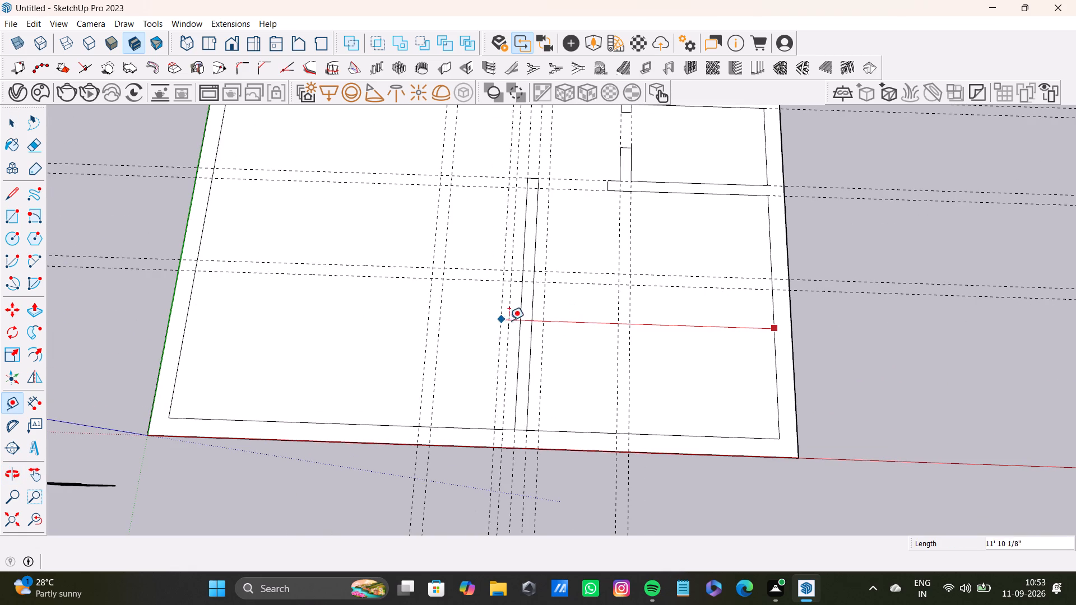
pyautogui.press('space')
# Place a lengthwise guide 3' from the inner face of the green-axis exterior wall.
pyautogui.scroll(-4, 536, 344)
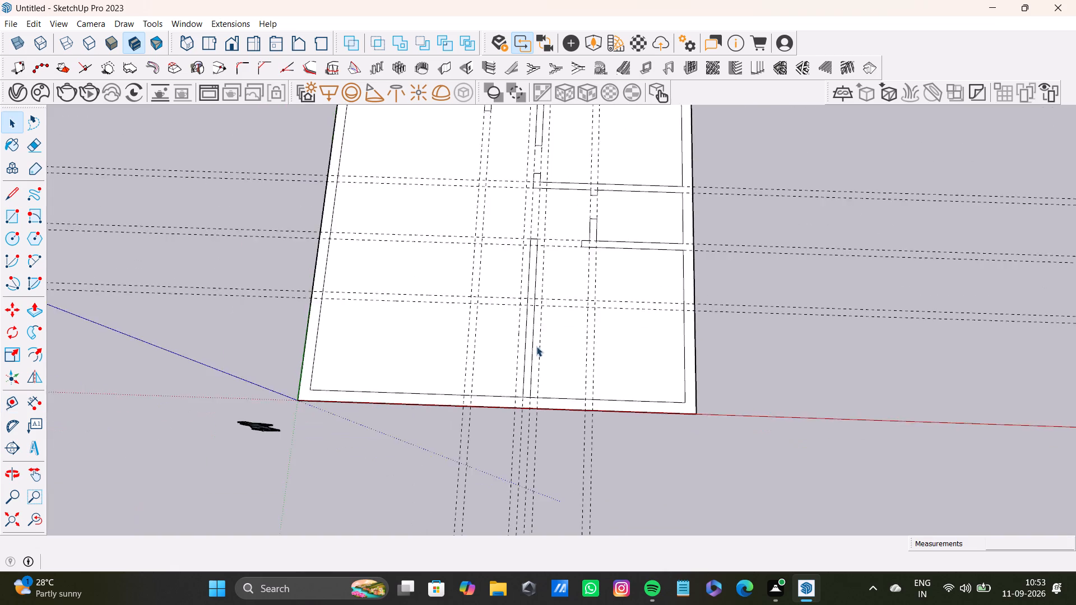
pyautogui.scroll(-4, 536, 346)
pyautogui.keyDown('shift'); pyautogui.moveTo(548, 360); pyautogui.dragTo(581, 344, button='middle'); pyautogui.keyUp('shift')
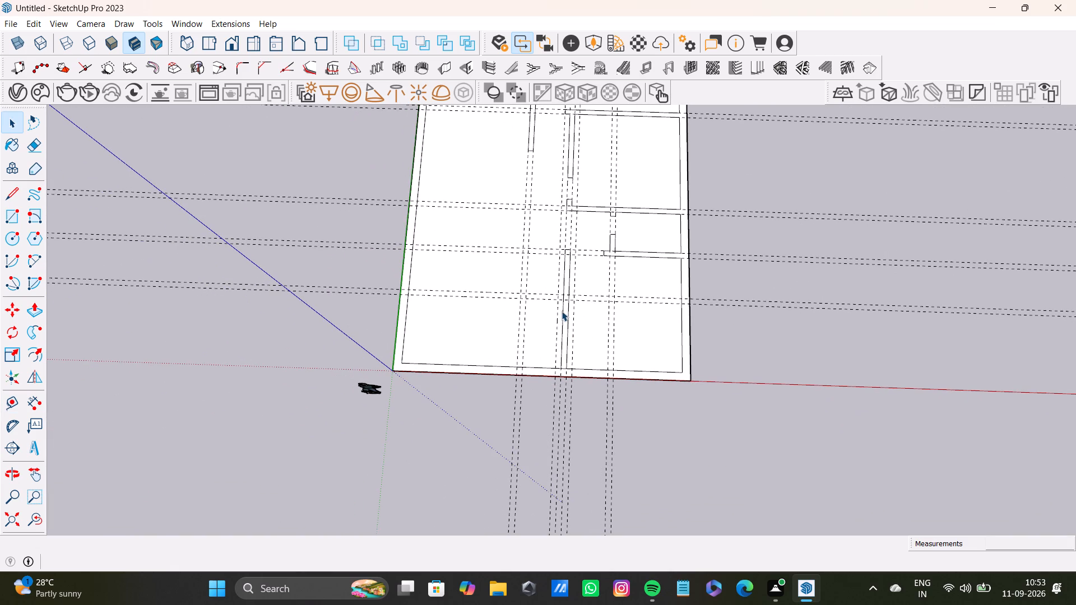
pyautogui.scroll(7, 565, 314)
pyautogui.scroll(-4, 544, 339)
pyautogui.keyDown('shift'); pyautogui.moveTo(544, 341); pyautogui.dragTo(550, 340, button='middle'); pyautogui.keyUp('shift')
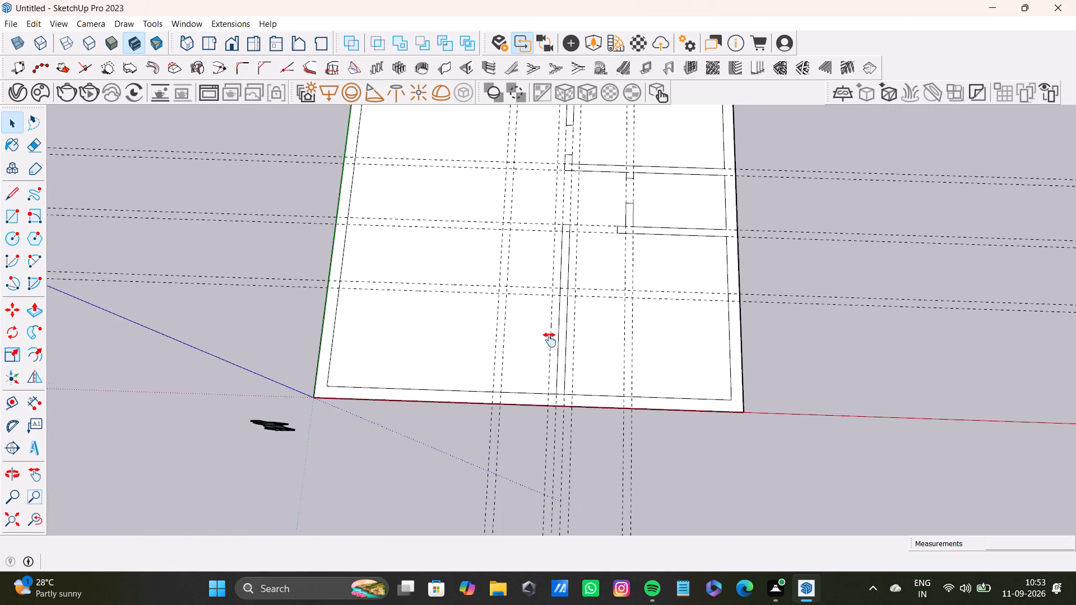
pyautogui.keyDown('shift'); pyautogui.moveTo(550, 340); pyautogui.dragTo(562, 336, button='middle'); pyautogui.keyUp('shift')
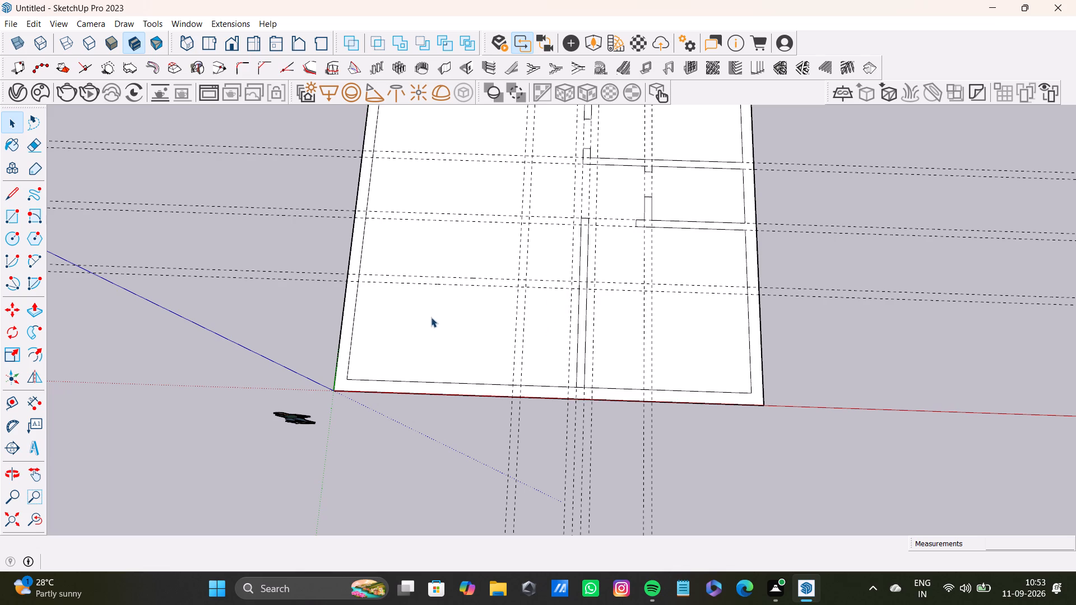
pyautogui.press('t')
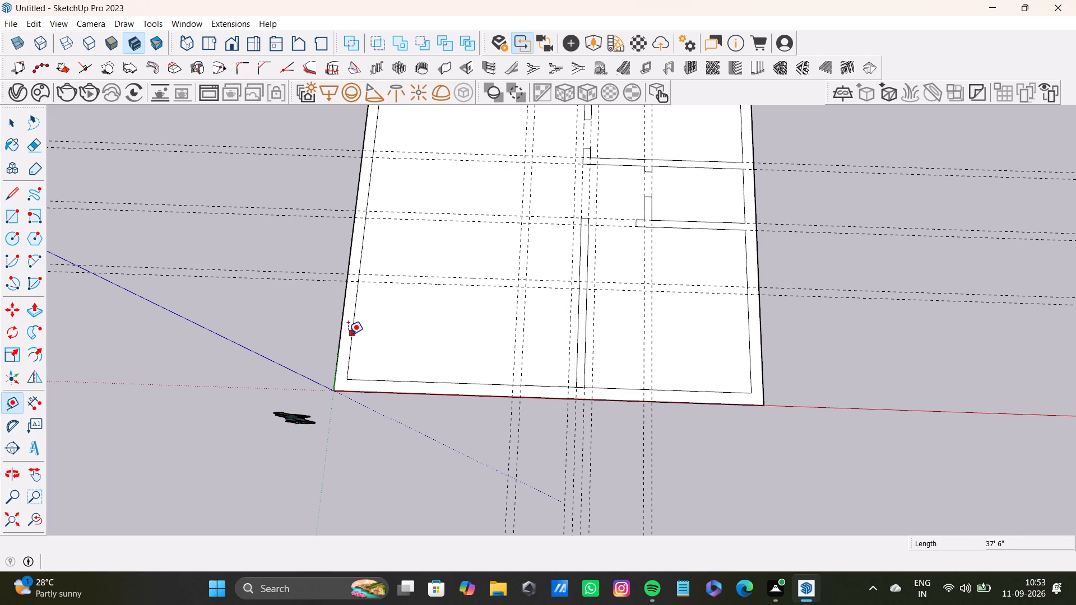
pyautogui.click(354, 337)
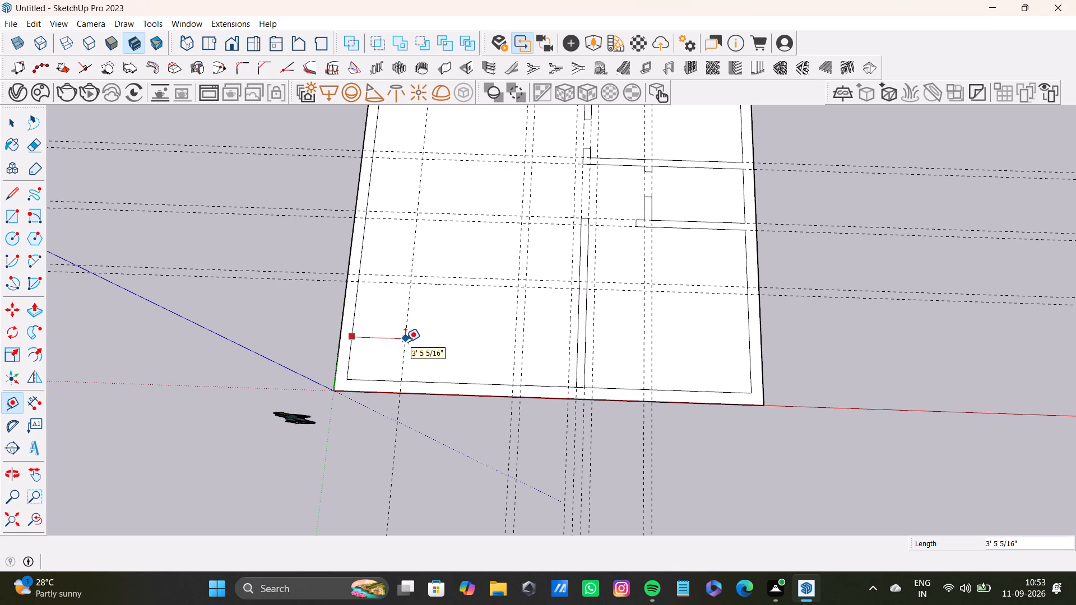
pyautogui.write("3'")
pyautogui.press('Return')
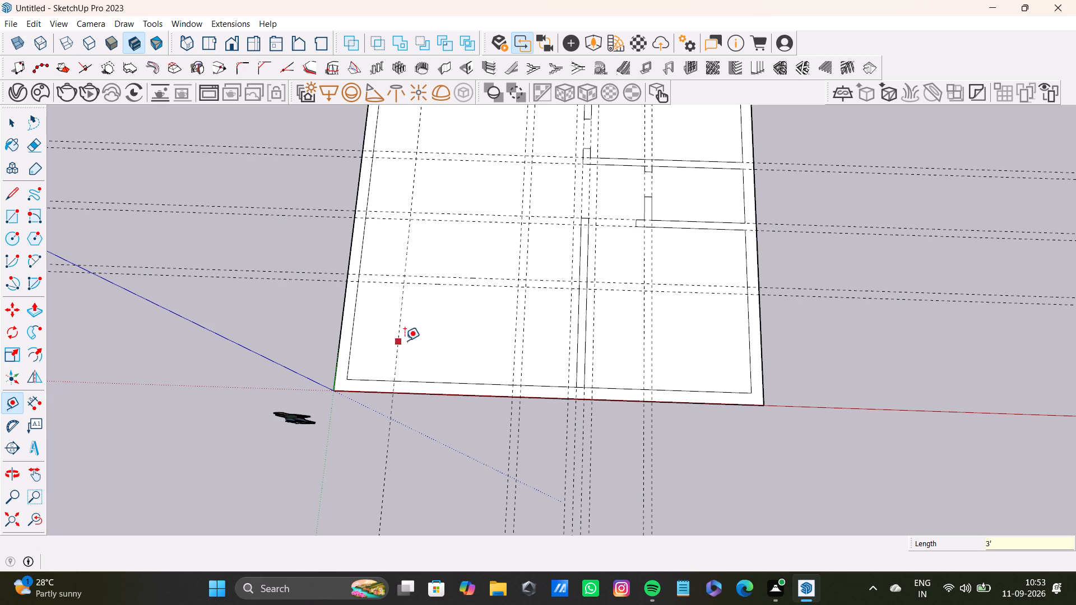
pyautogui.click(571, 331)
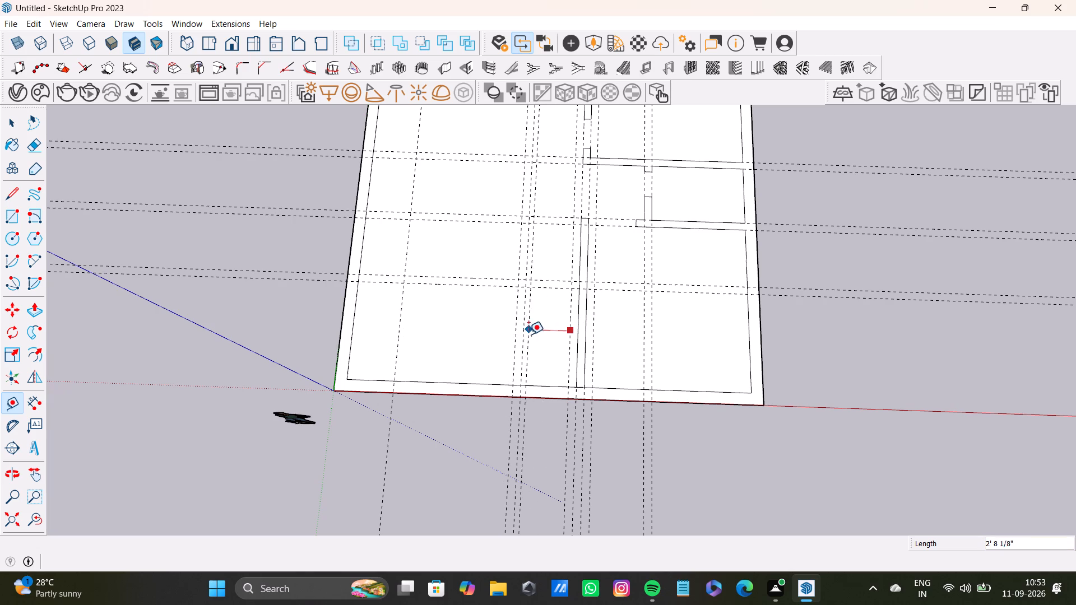
pyautogui.press('space')
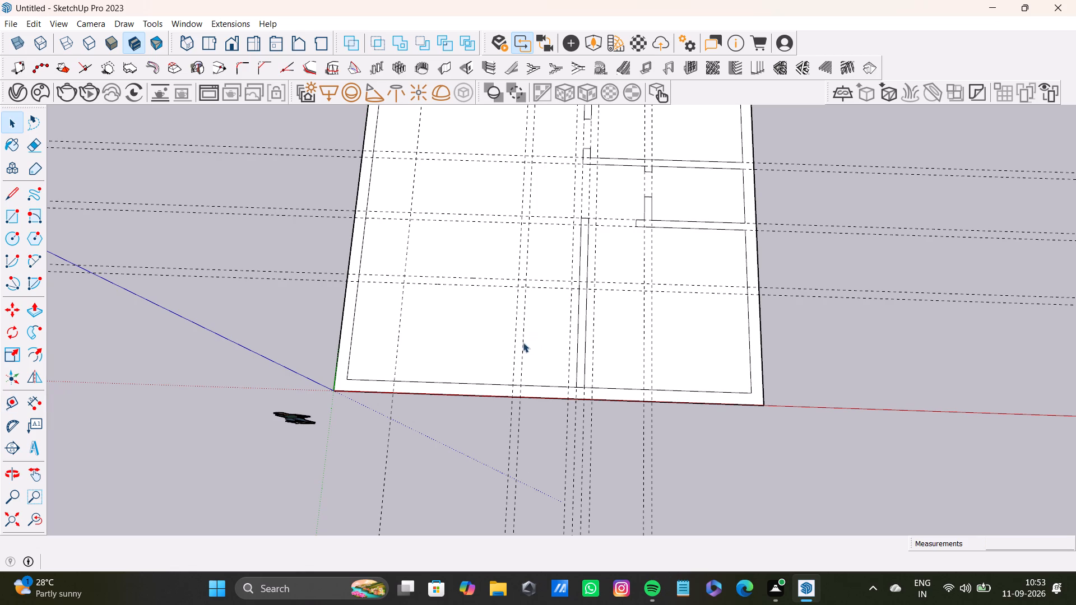
# Delete both guides of the lengthwise pair lying between the 3' guide and the 14' guide.
pyautogui.scroll(-4, 520, 346)
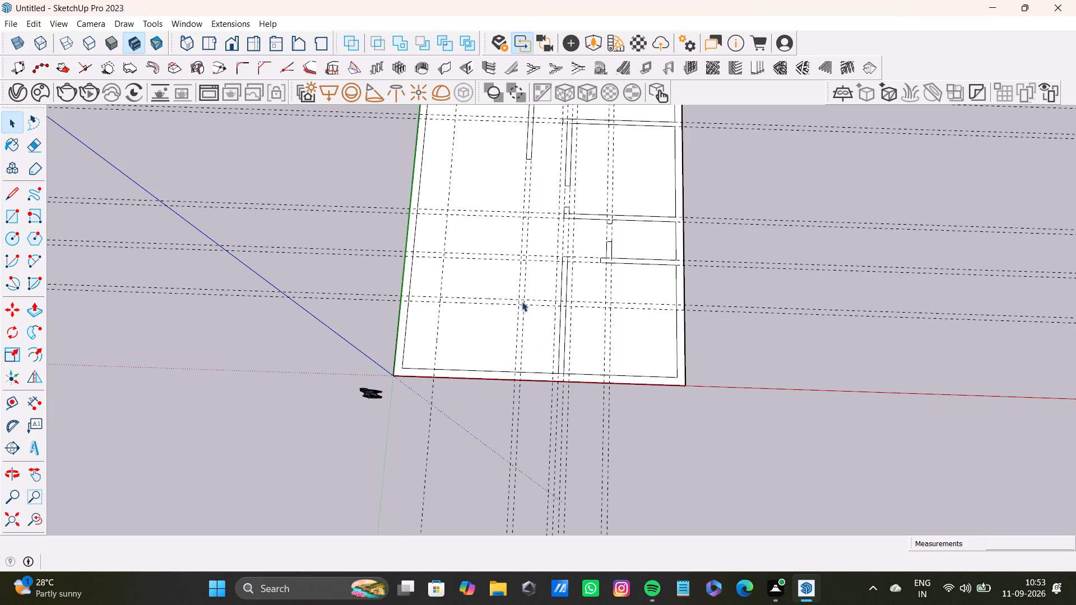
pyautogui.scroll(7, 522, 303)
pyautogui.click(525, 336)
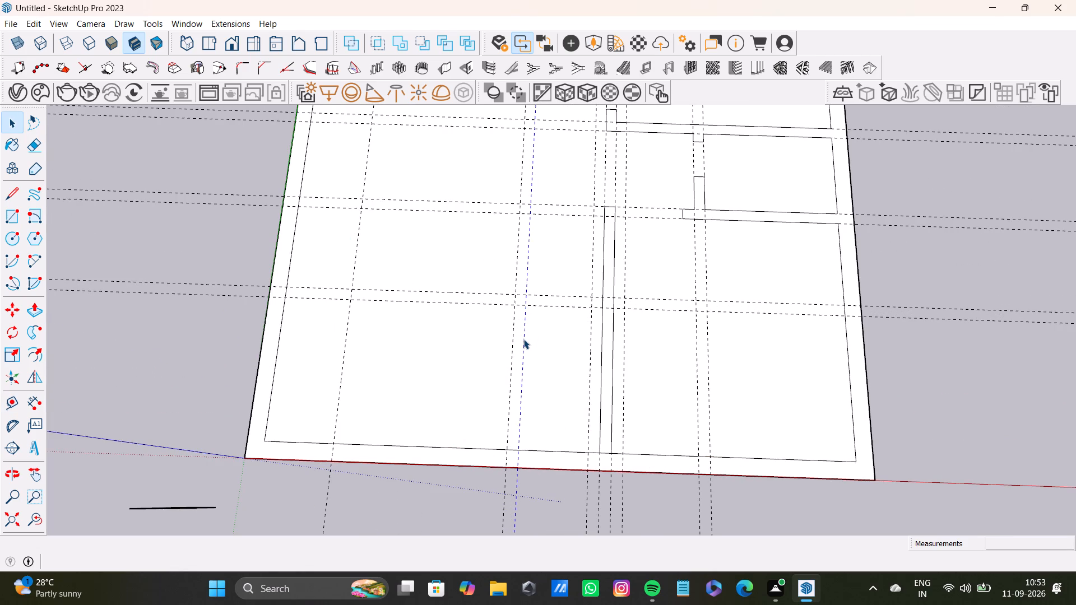
pyautogui.press('Delete')
pyautogui.click(509, 375)
pyautogui.press('Delete')
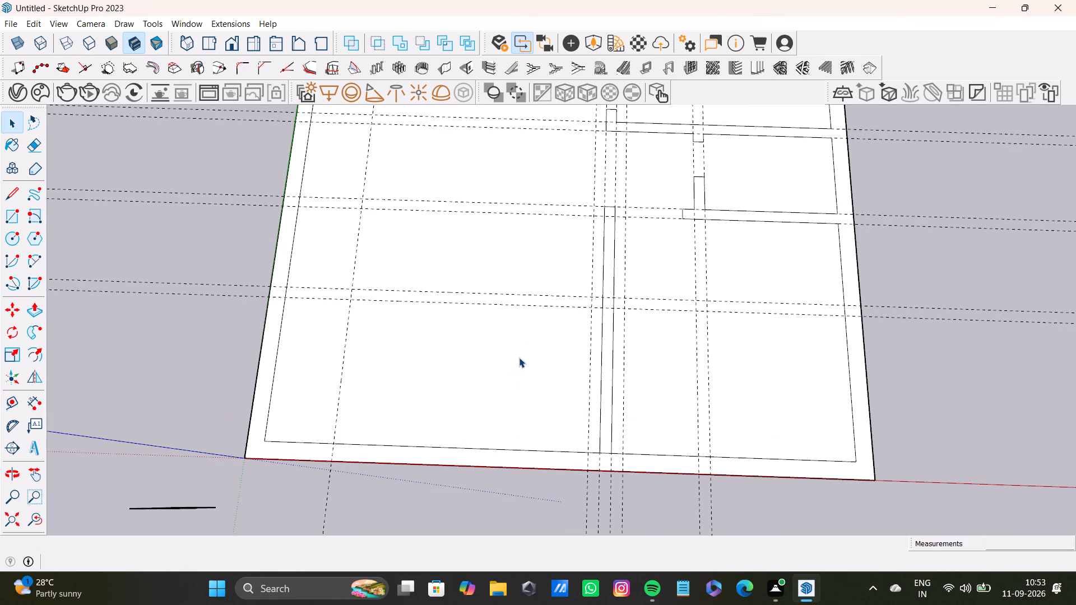
# Place a lengthwise guide 3' from the 14' guide, on the side towards the green axis.
pyautogui.press('t')
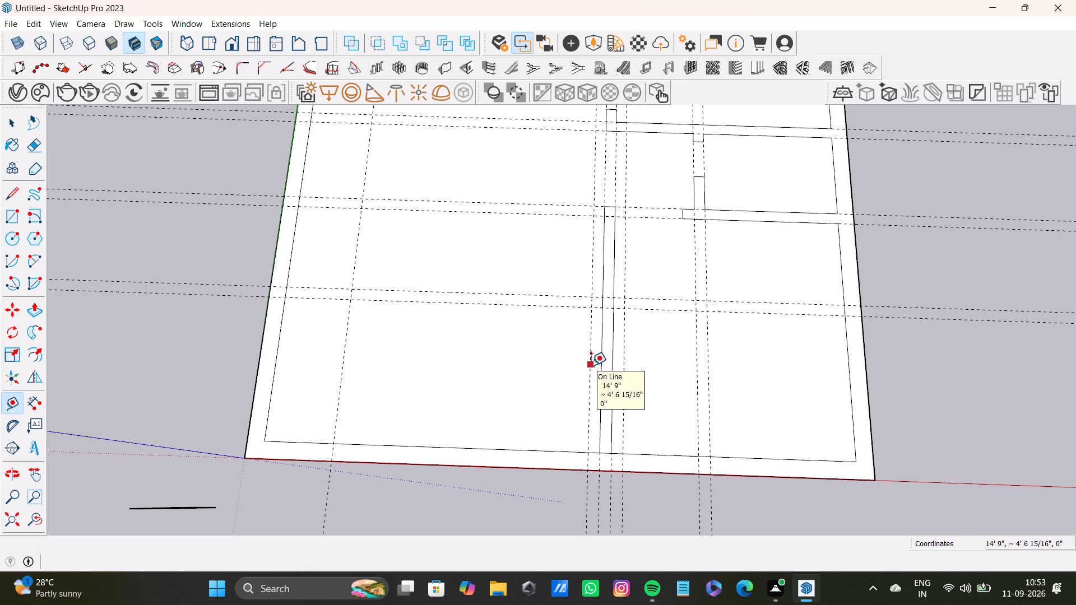
pyautogui.click(591, 365)
pyautogui.scroll(-4, 475, 366)
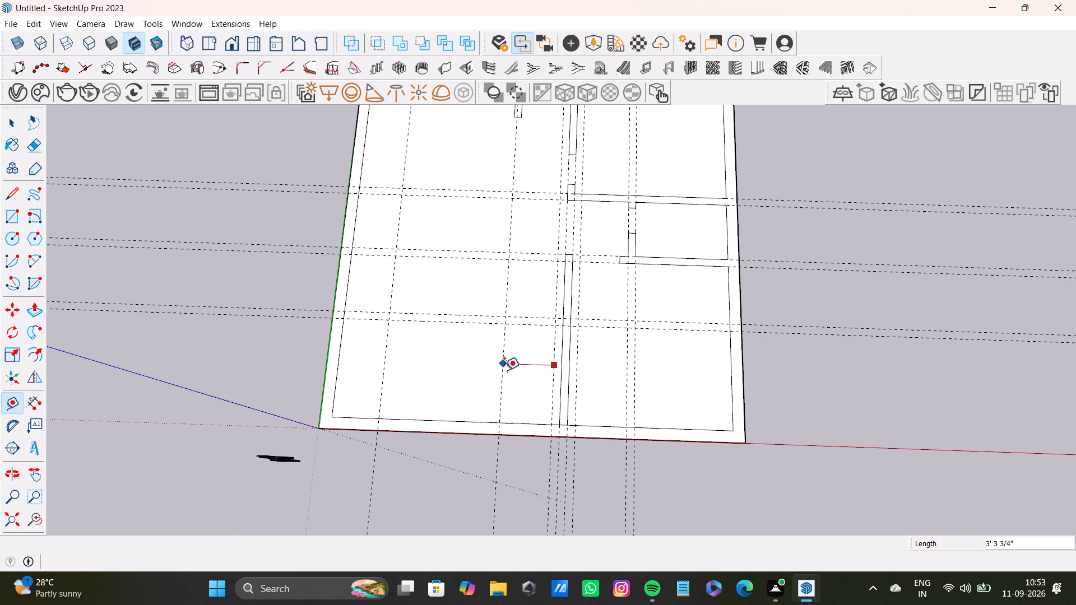
pyautogui.scroll(3, 493, 374)
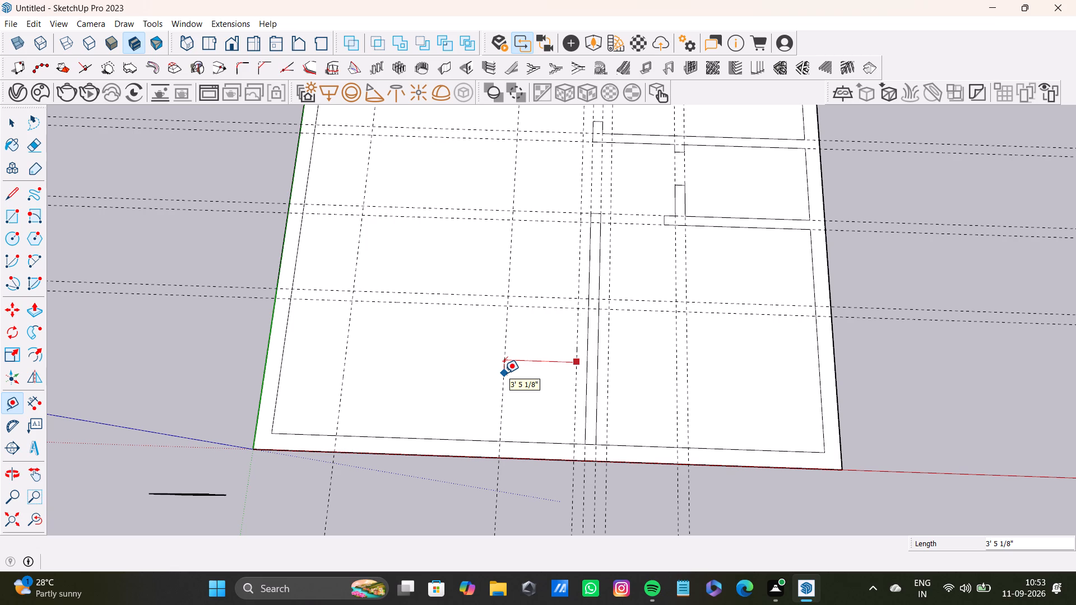
pyautogui.write("3'")
pyautogui.press('Return')
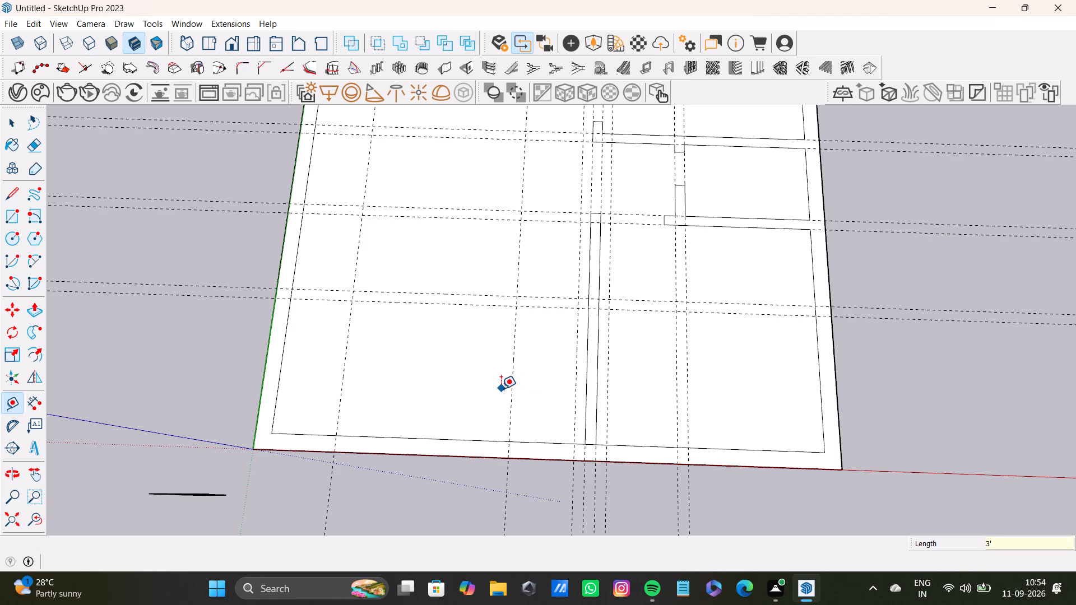
pyautogui.press('space')
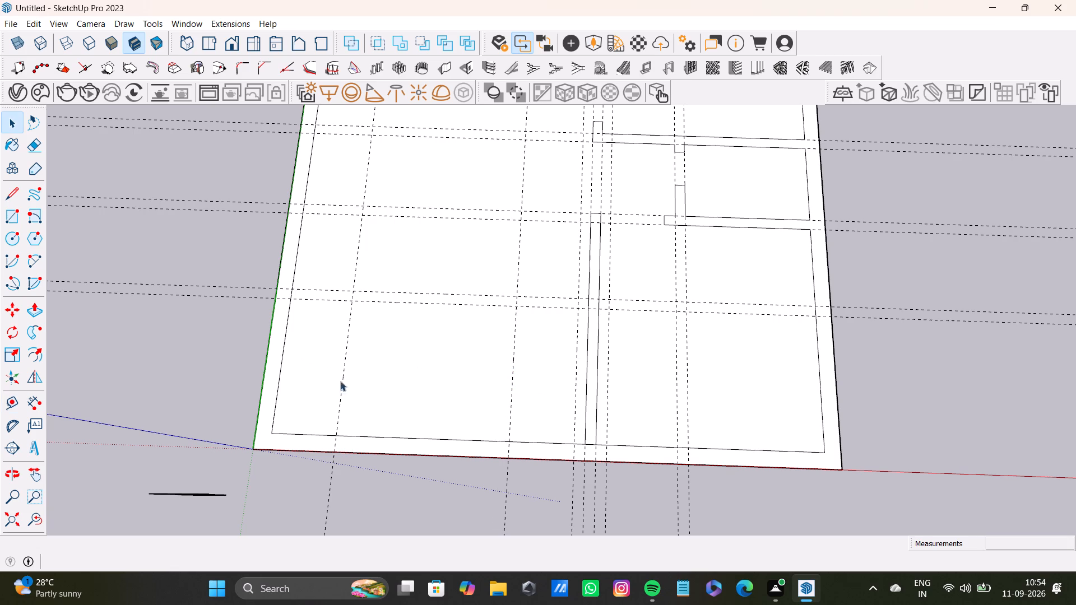
# Place two crosswise guides 6" apart, the first about 3' from the nearest crosswise pair towards the red-axis exterior wall.
pyautogui.scroll(-1, 356, 395)
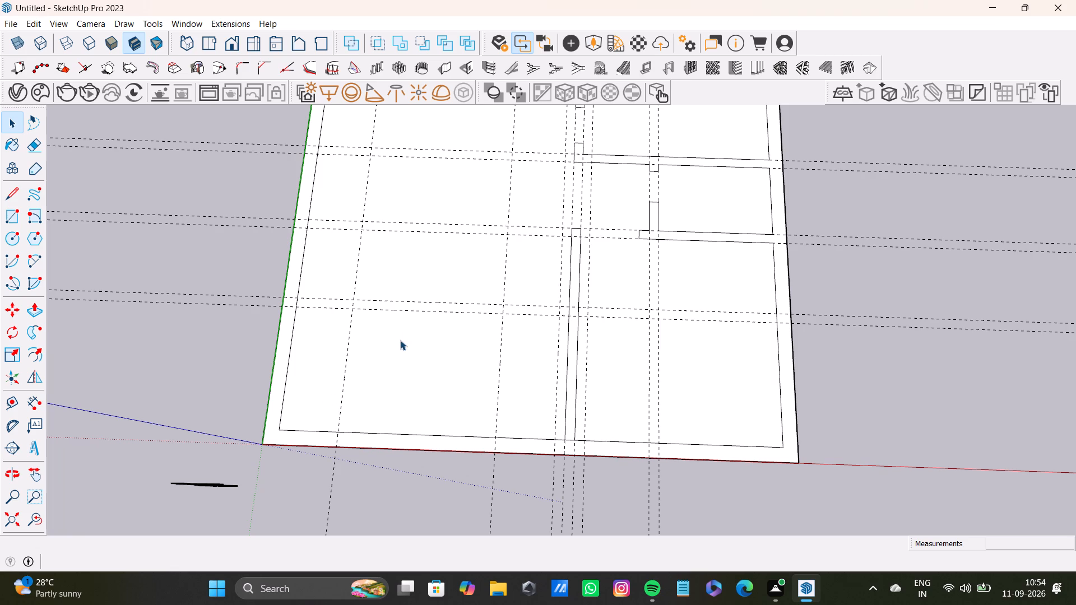
pyautogui.press('t')
pyautogui.scroll(4, 399, 306)
pyautogui.click(412, 313)
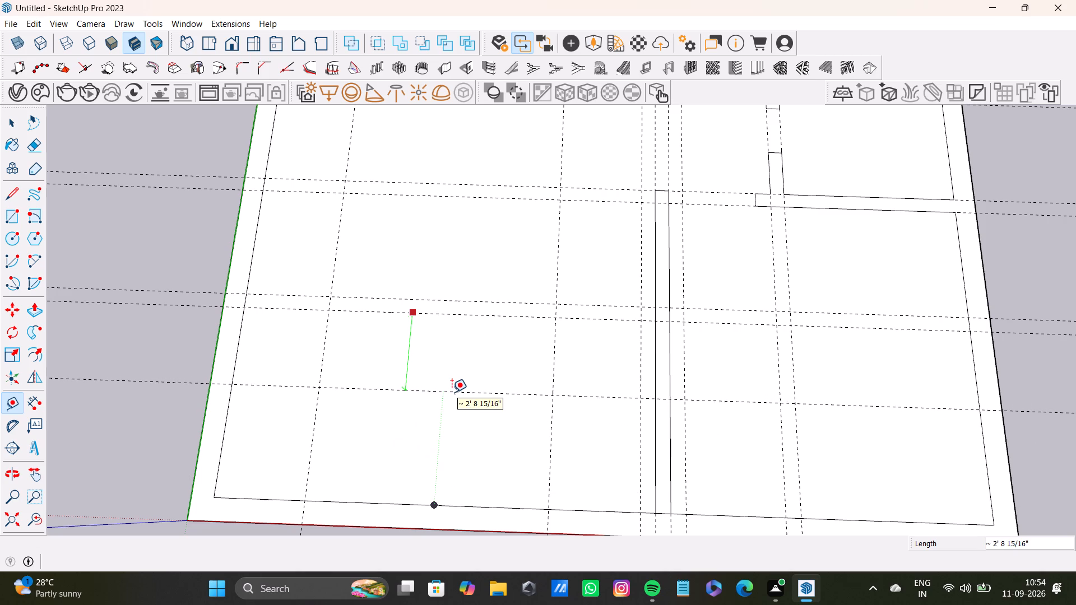
pyautogui.click(454, 399)
pyautogui.click(446, 398)
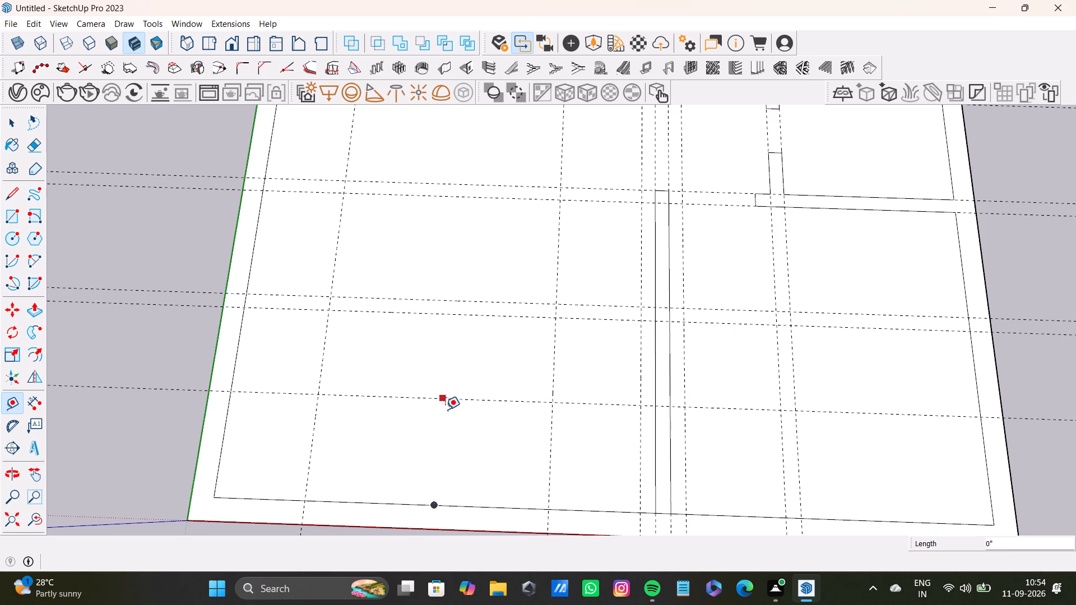
pyautogui.press('space')
pyautogui.press('t')
pyautogui.click(453, 399)
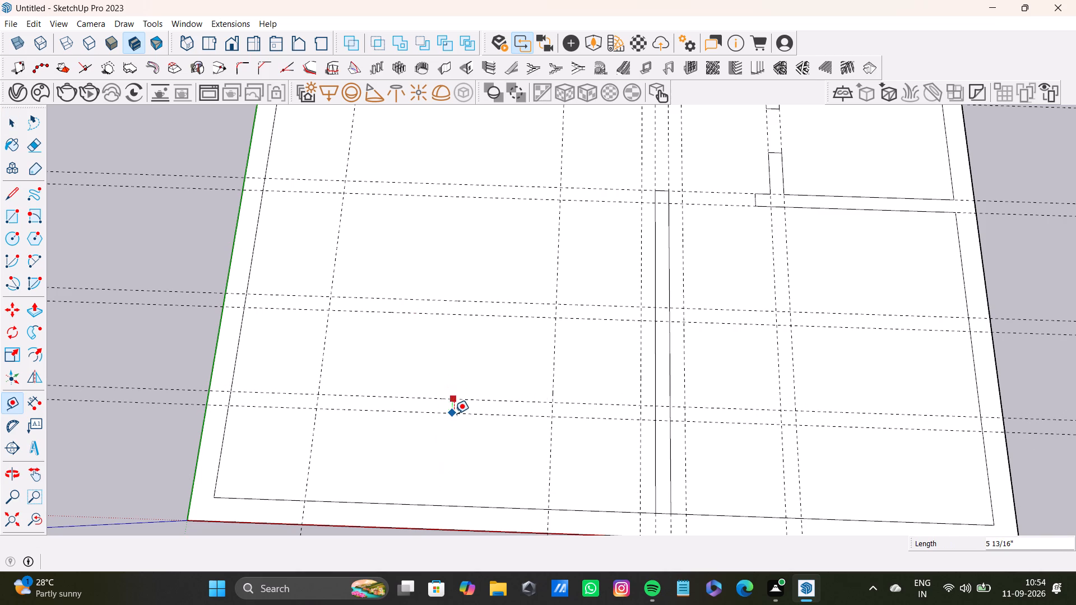
pyautogui.write('6"')
pyautogui.press('Return')
pyautogui.press('space')
# Place three lengthwise guides at successive 1' offsets from the 3' guide, heading away from the green-axis wall.
pyautogui.scroll(-3, 360, 388)
pyautogui.keyDown('shift'); pyautogui.moveTo(358, 392); pyautogui.dragTo(365, 385, button='middle'); pyautogui.keyUp('shift')
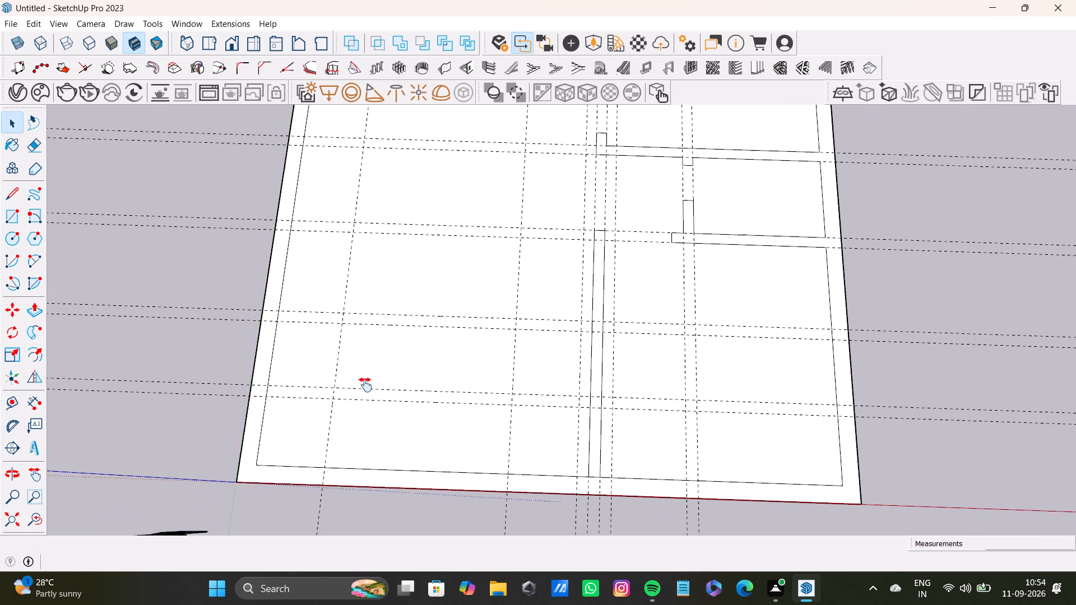
pyautogui.keyDown('shift'); pyautogui.moveTo(365, 385); pyautogui.dragTo(366, 384, button='middle'); pyautogui.keyUp('shift')
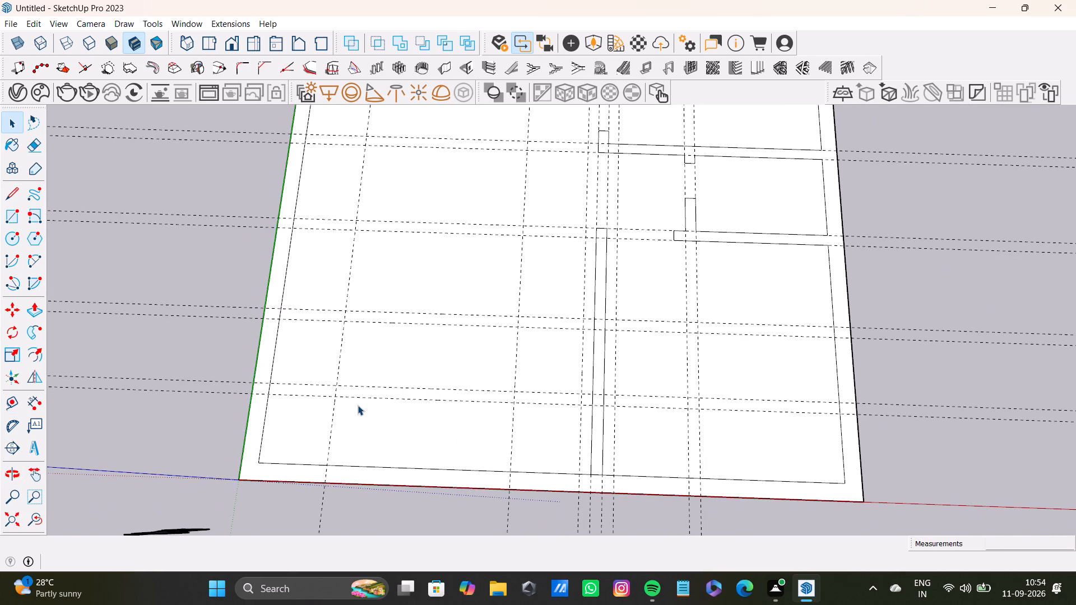
pyautogui.press('t')
pyautogui.scroll(4, 314, 410)
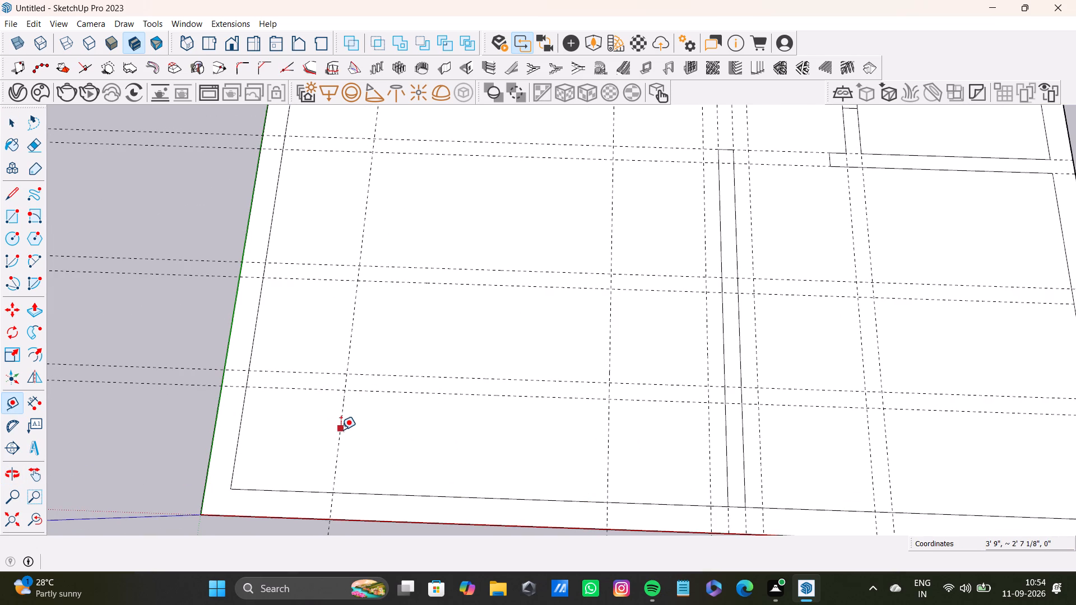
pyautogui.click(341, 434)
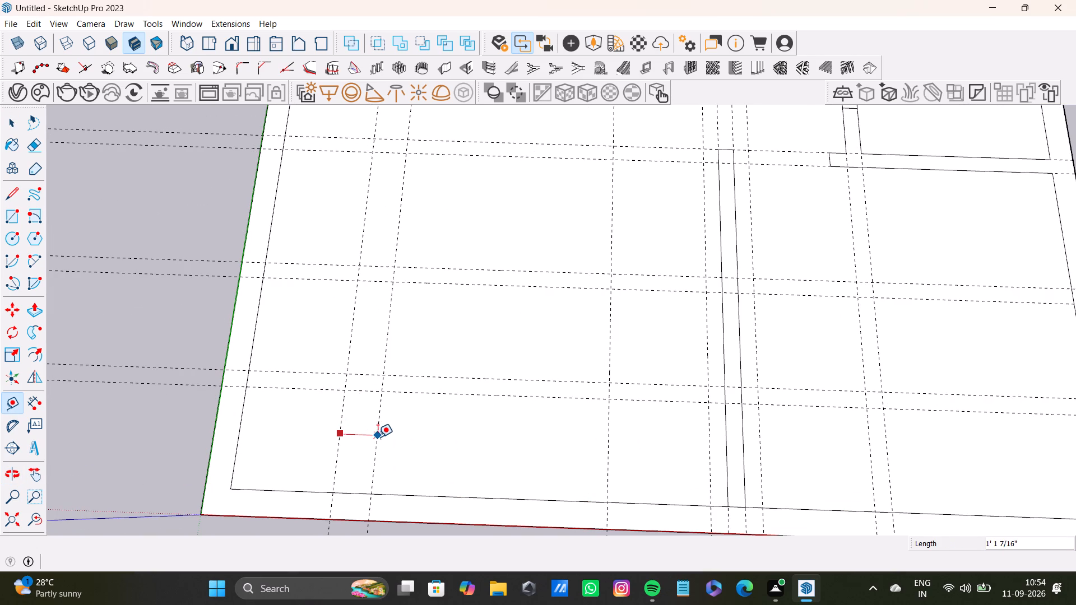
pyautogui.write("1'")
pyautogui.press('Return')
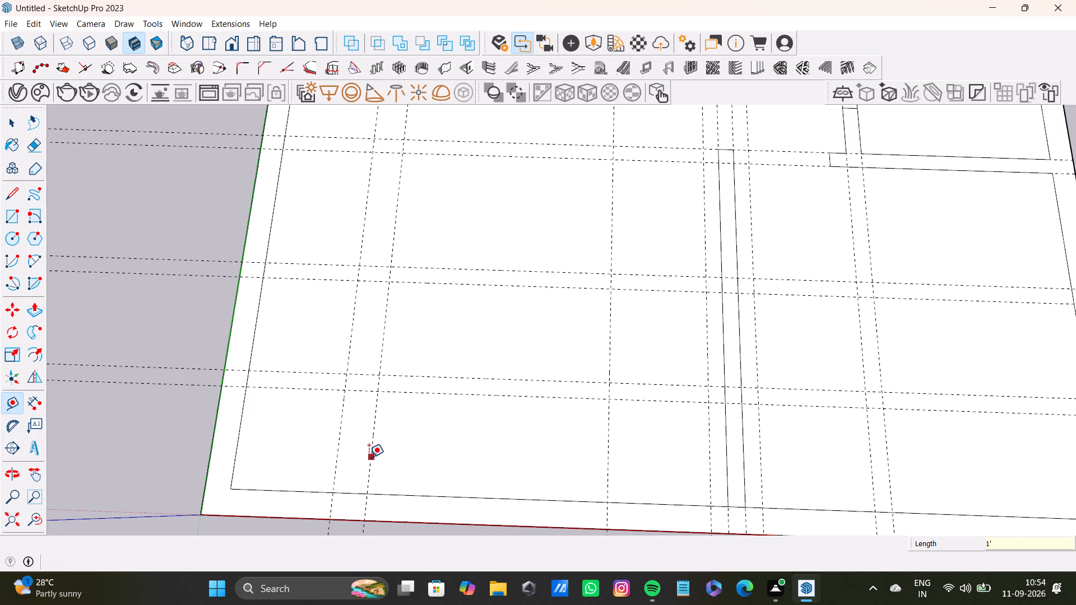
pyautogui.click(369, 457)
pyautogui.press('1')
pyautogui.press("'")
pyautogui.press('Return')
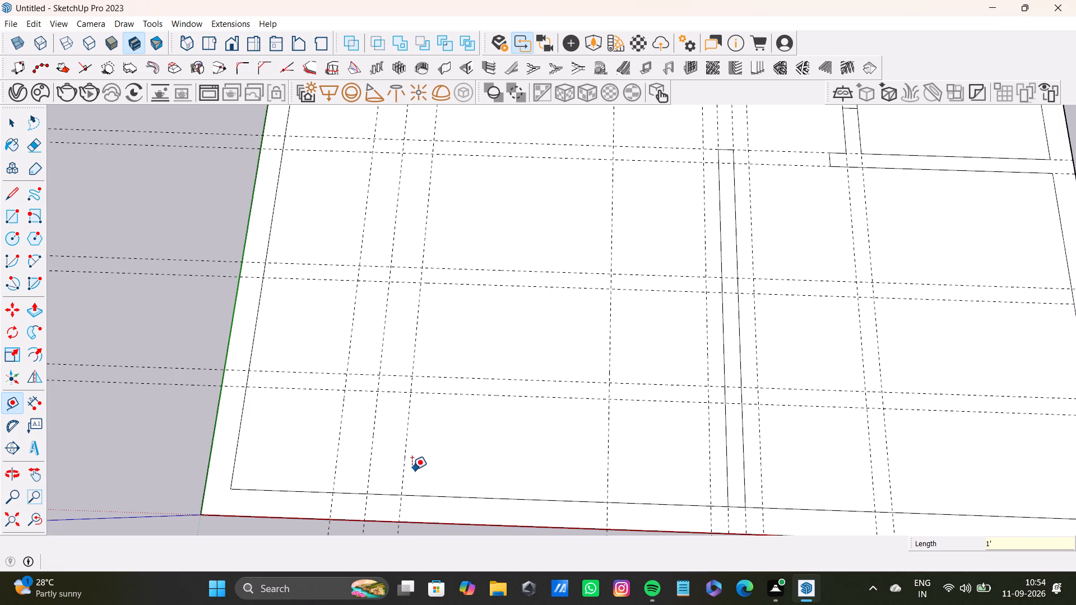
pyautogui.click(406, 469)
pyautogui.press('1')
pyautogui.press("'")
pyautogui.press('Return')
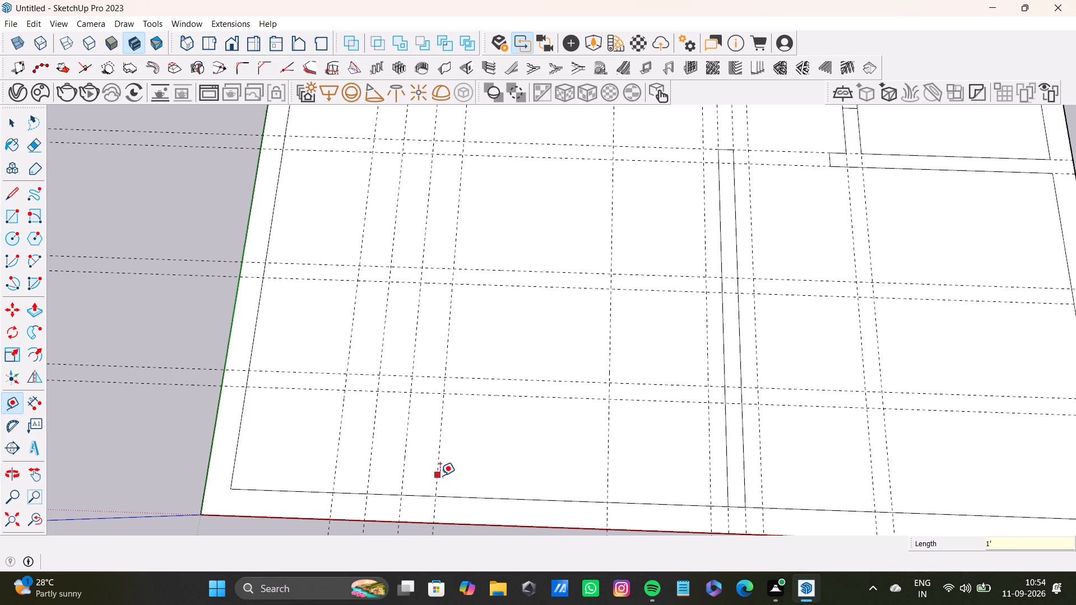
# Continue the series with four more lengthwise guides at 1' spacing, towards the guide set 3' from the 14' guide.
pyautogui.moveTo(440, 476); pyautogui.dragTo(446, 474)
pyautogui.press('1')
pyautogui.press("'")
pyautogui.press('Return')
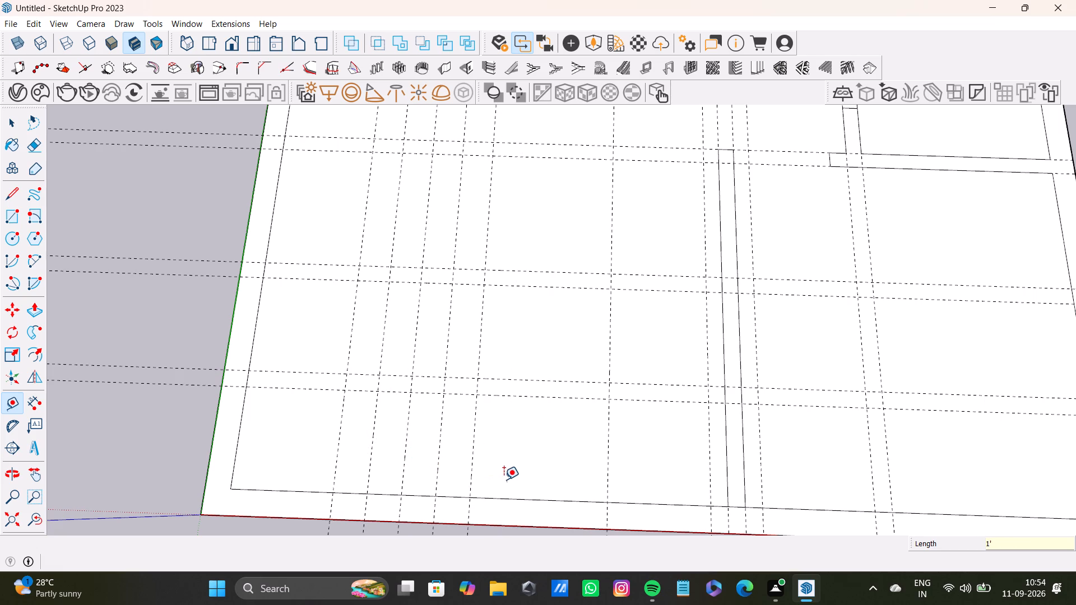
pyautogui.moveTo(469, 482); pyautogui.dragTo(477, 482)
pyautogui.write("1'")
pyautogui.press('Return')
pyautogui.click(507, 485)
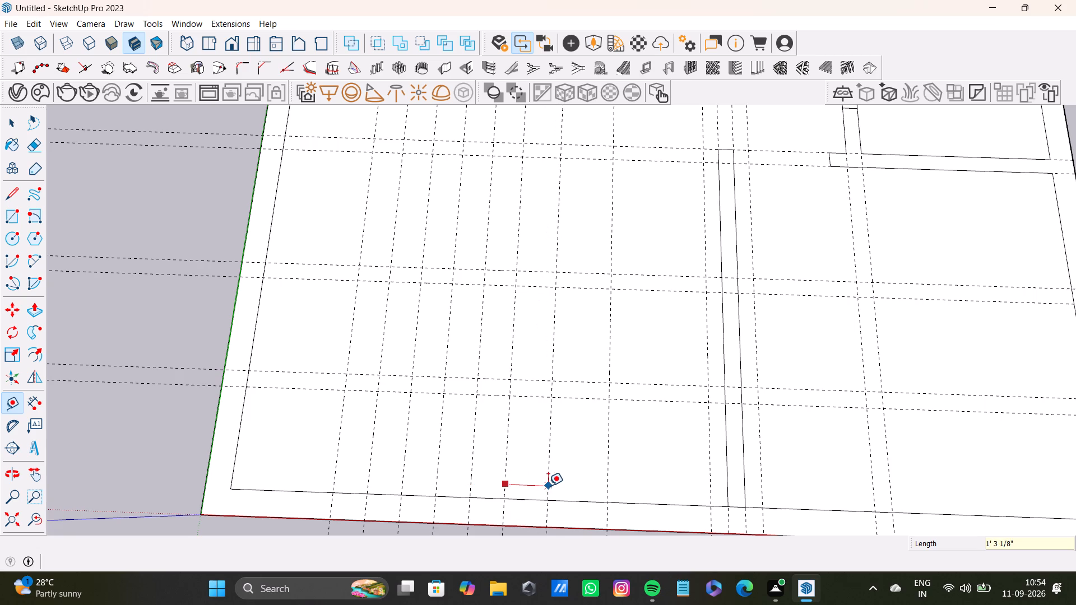
pyautogui.write("1'")
pyautogui.press('Return')
pyautogui.moveTo(539, 487); pyautogui.dragTo(544, 487)
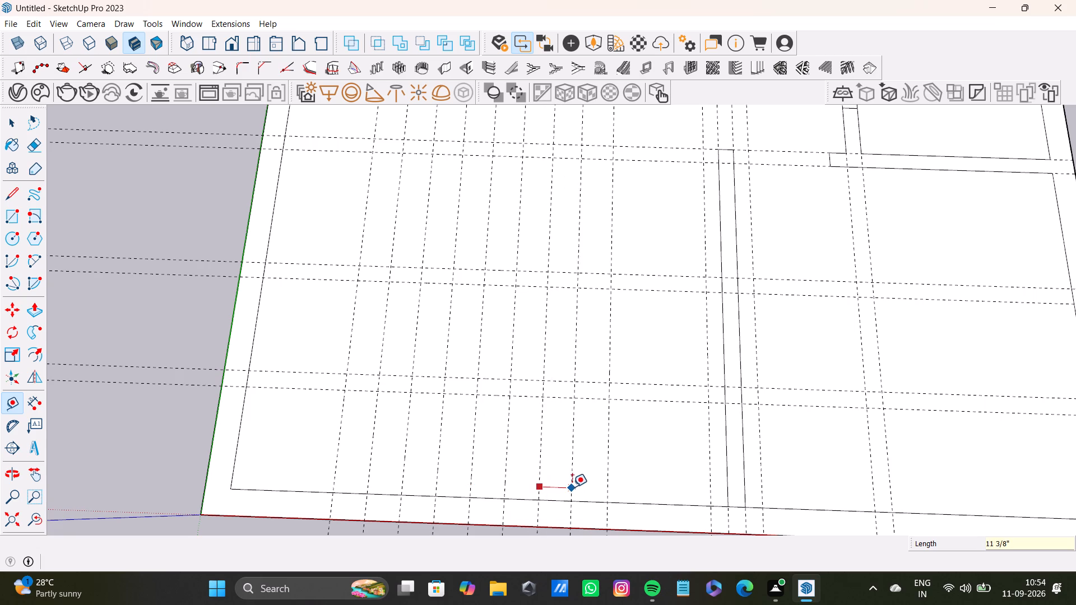
pyautogui.write("1'")
pyautogui.press('Return')
pyautogui.press('space')
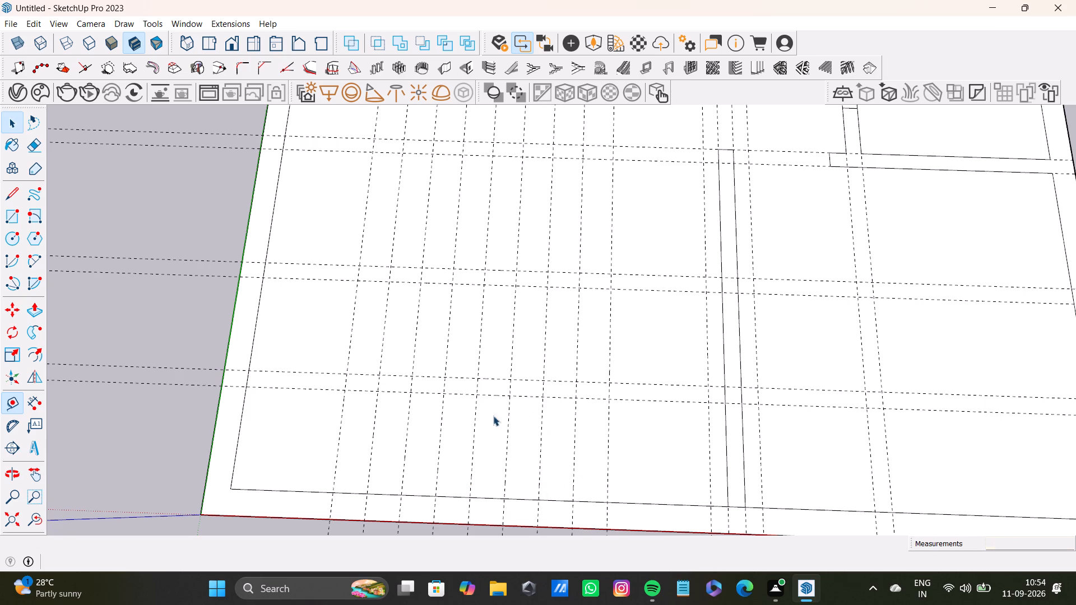
# Draw a 14'6" line along the second crosswise guide from the red-axis wall's new pair, from the green-axis wall's inner face to the lengthwise partition.
pyautogui.scroll(-4, 393, 384)
pyautogui.keyDown('shift'); pyautogui.moveTo(446, 402); pyautogui.dragTo(445, 414, button='middle'); pyautogui.keyUp('shift')
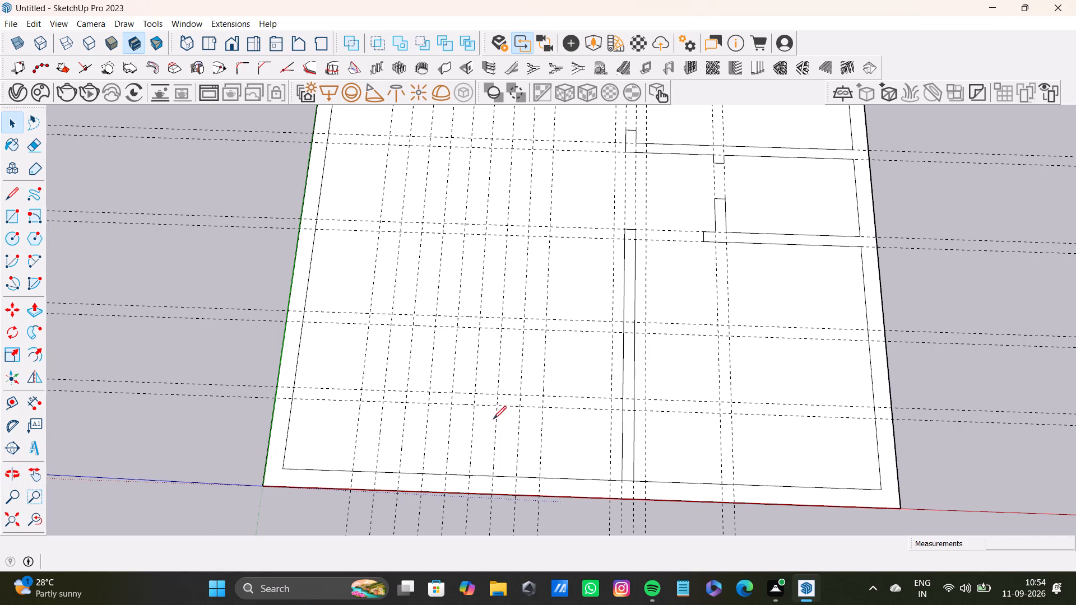
pyautogui.press('l')
pyautogui.scroll(4, 322, 372)
pyautogui.scroll(3, 312, 317)
pyautogui.click(290, 301)
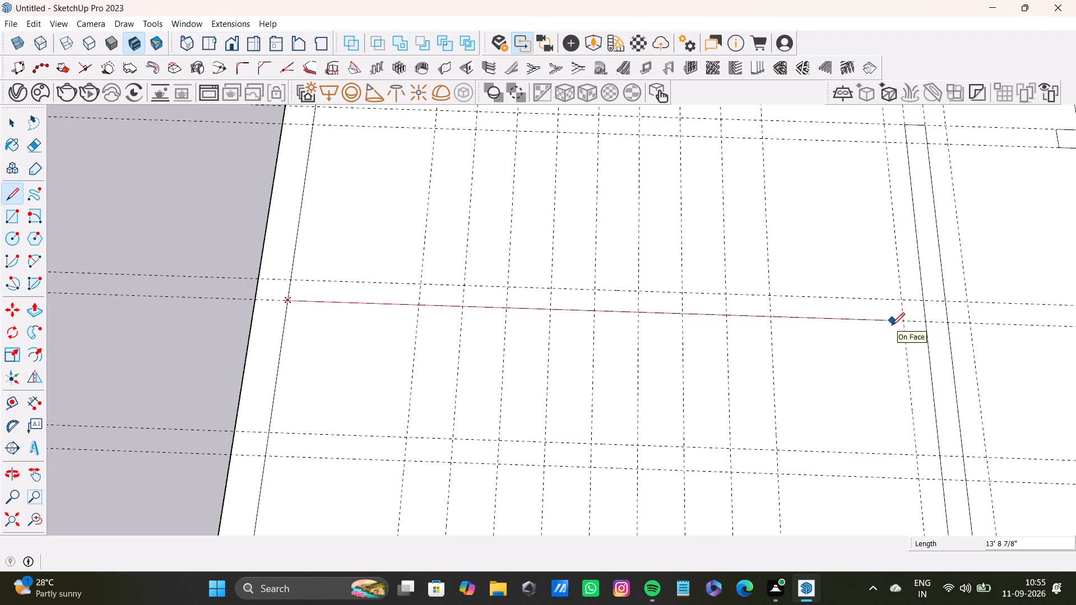
pyautogui.scroll(-4, 885, 327)
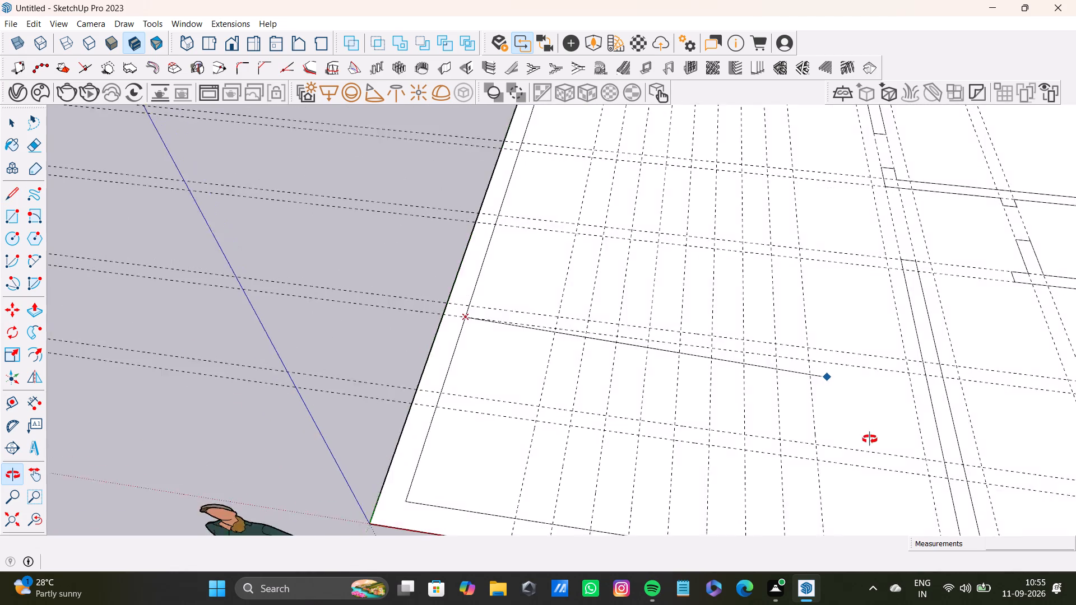
pyautogui.moveTo(719, 359); pyautogui.dragTo(744, 458, button='middle')
pyautogui.scroll(3, 806, 398)
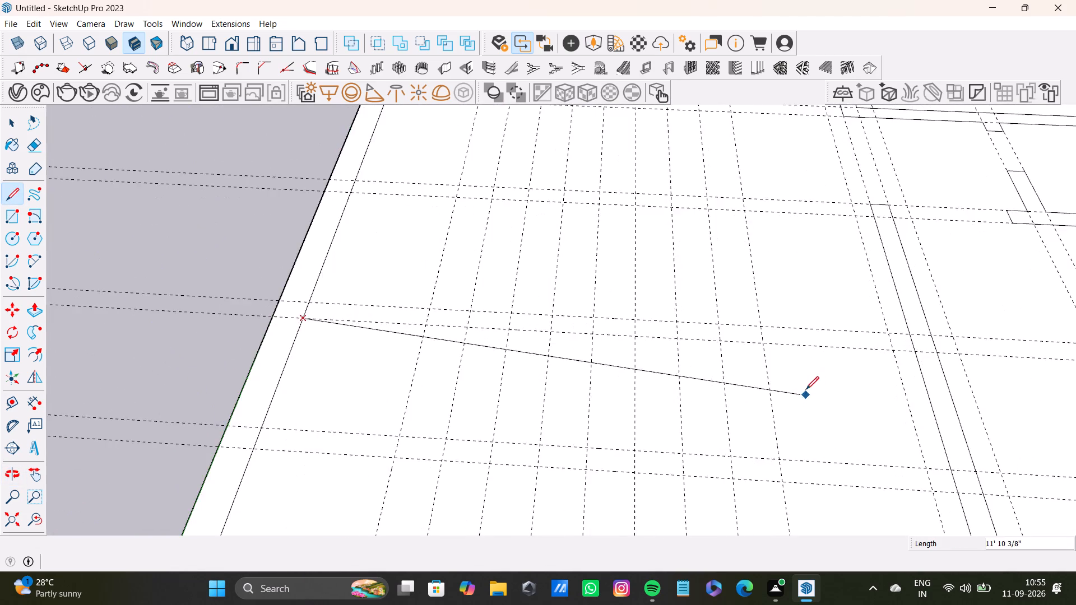
pyautogui.scroll(-6, 695, 474)
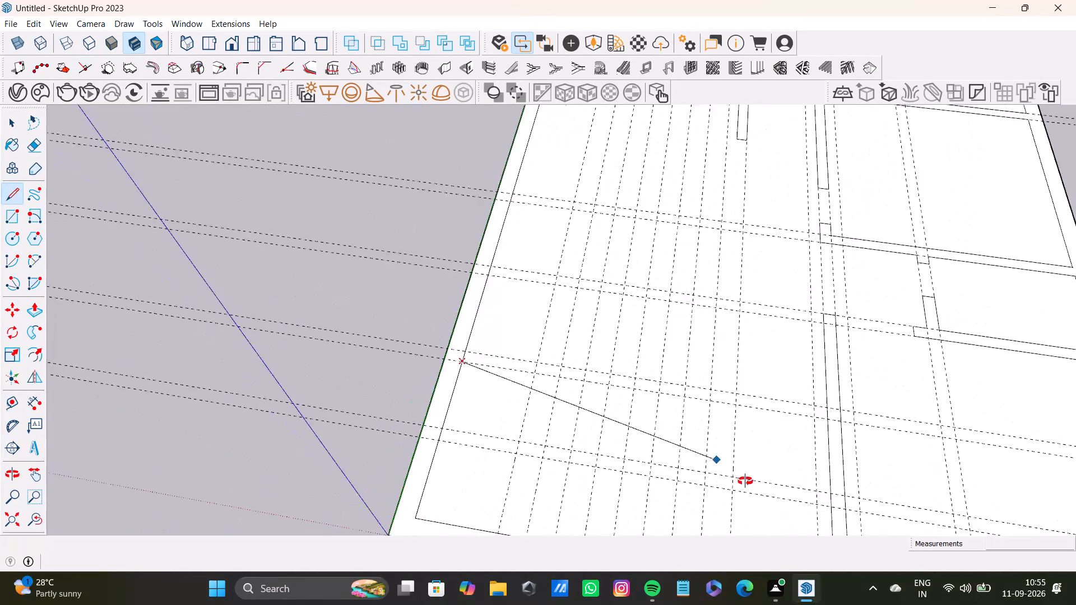
pyautogui.scroll(2, 685, 335)
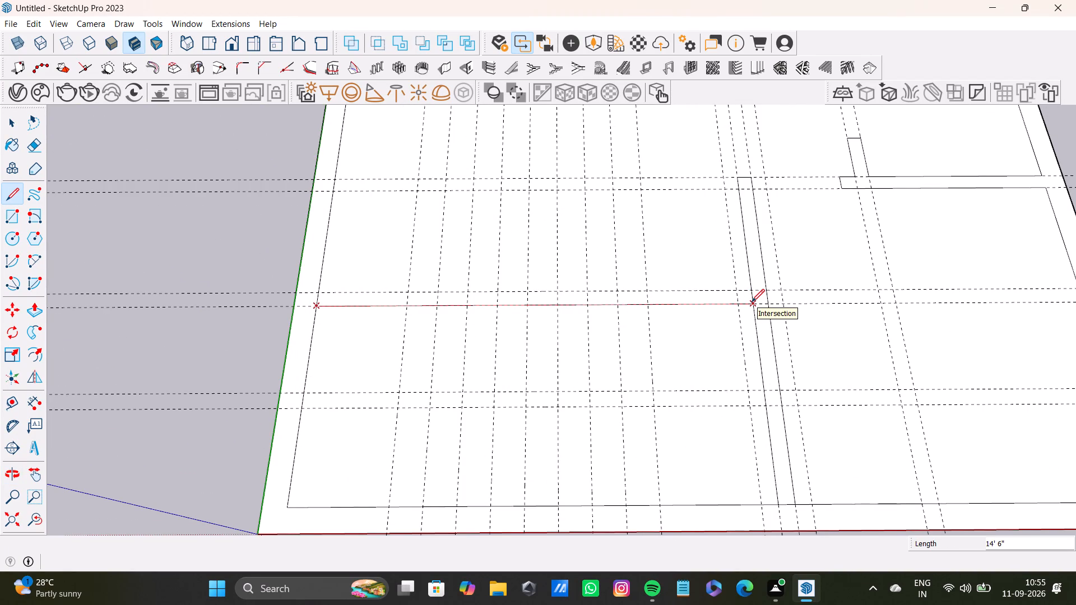
pyautogui.click(752, 302)
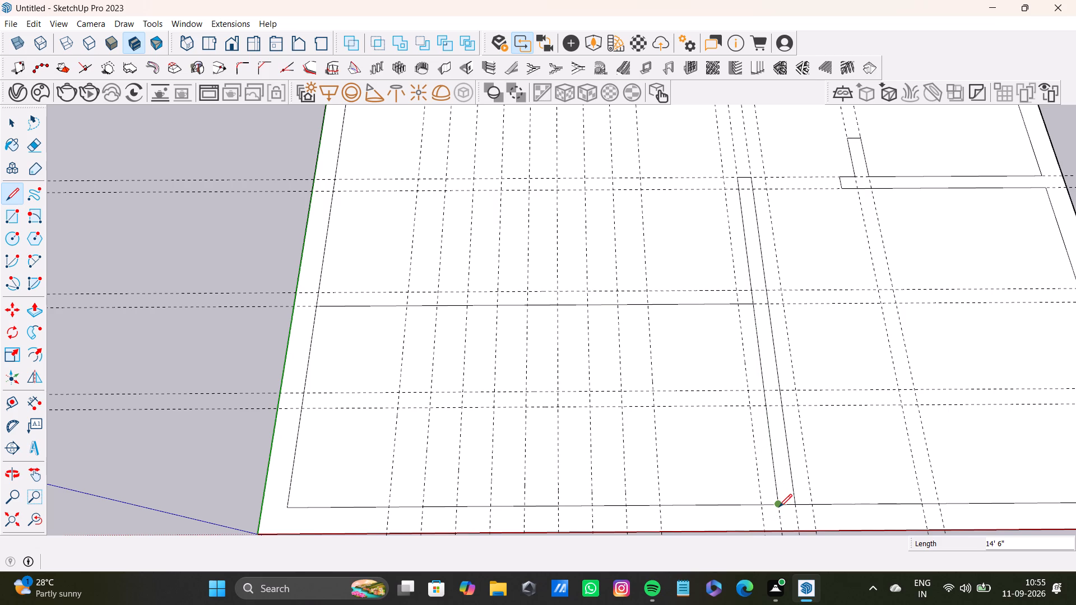
# Trace the inner face of the red-axis exterior wall from the lengthwise partition to the corner beside the green axis.
pyautogui.click(779, 505)
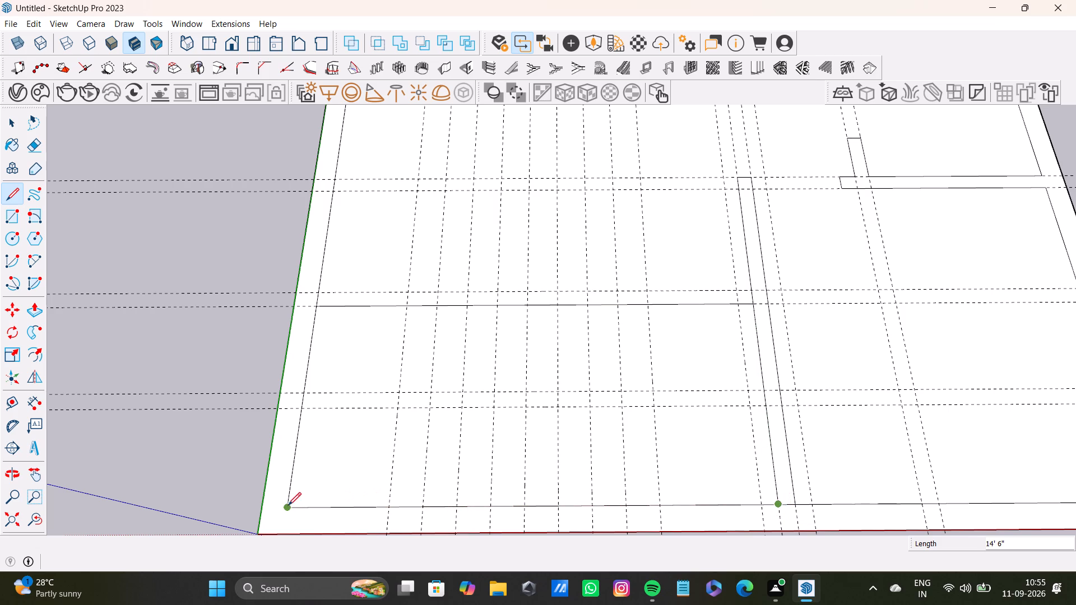
pyautogui.click(288, 505)
pyautogui.press('space')
# Measure along the new crosswise guide between the first and last lengthwise guides of the 1' series, and undo the last action.
pyautogui.press('t')
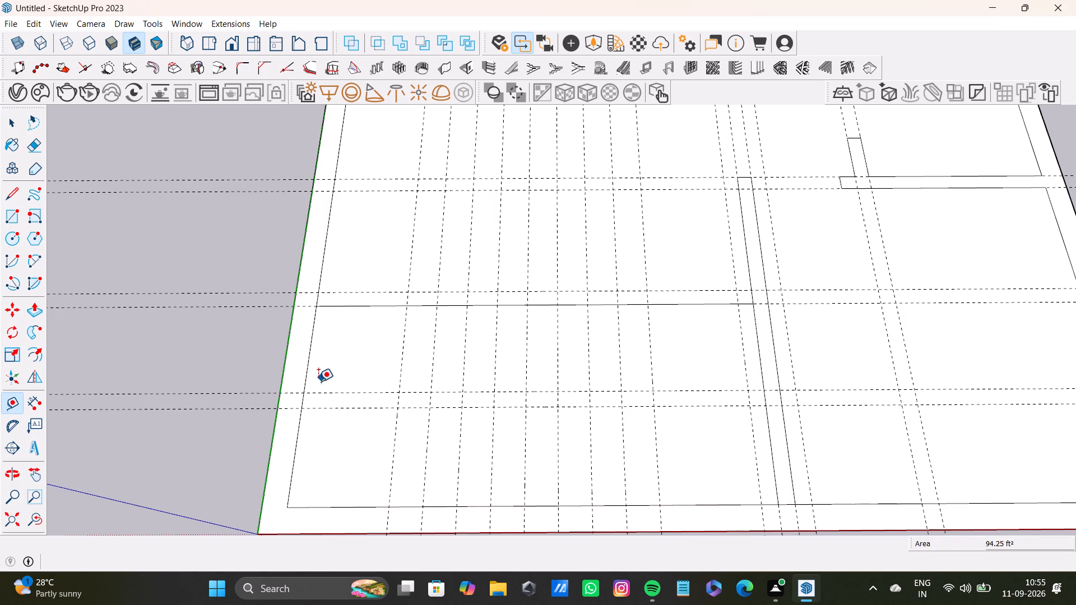
pyautogui.scroll(6, 318, 381)
pyautogui.click(466, 395)
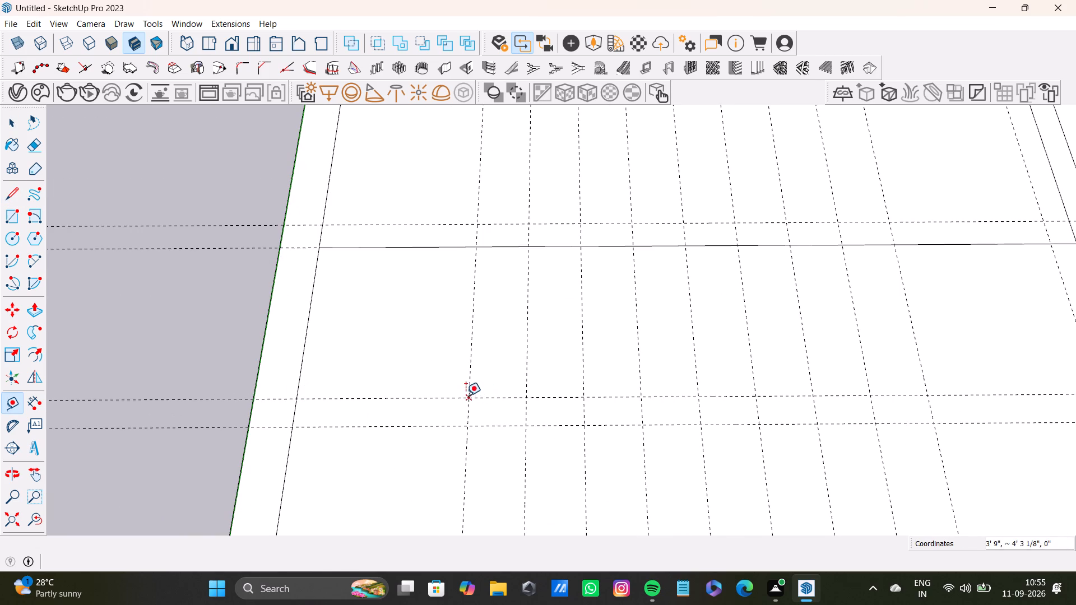
pyautogui.scroll(-3, 757, 425)
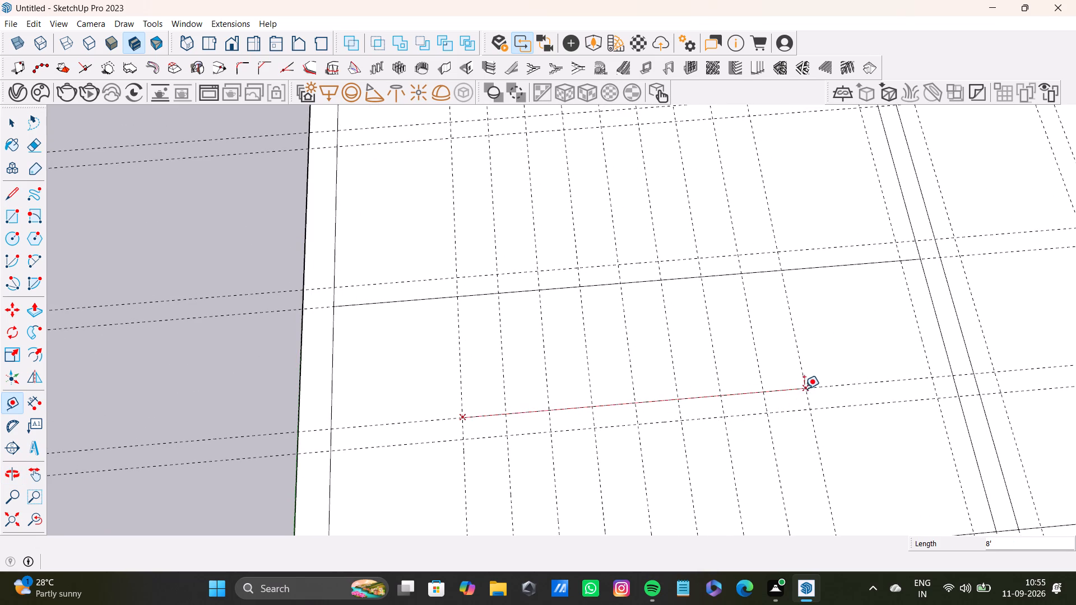
pyautogui.click(806, 388)
pyautogui.hotkey('ctrl', 'z')
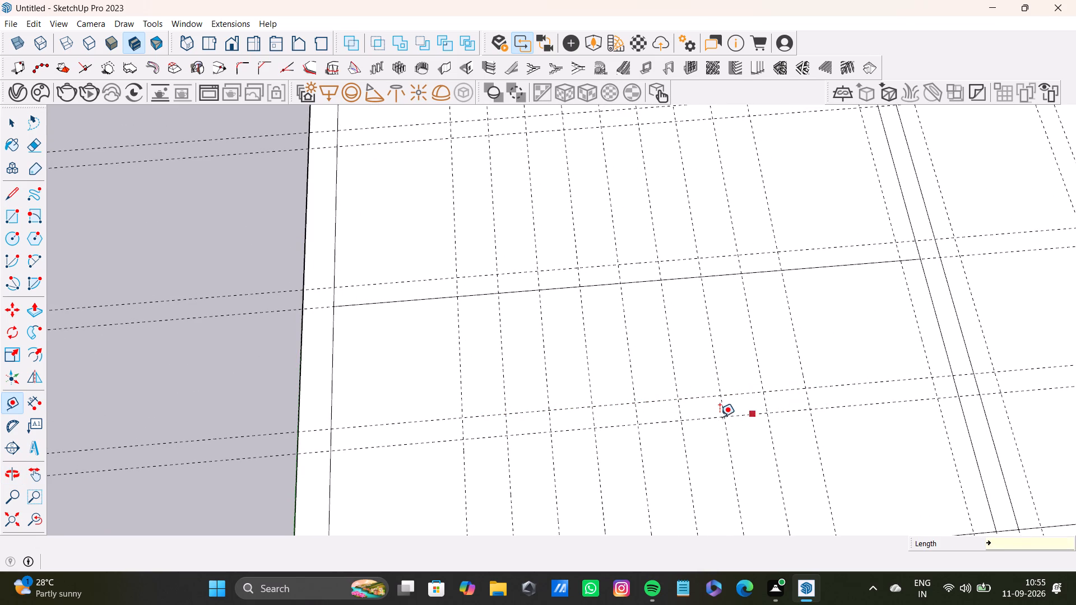
# Outline a closed strip between the crosswise guide pair nearest the red-axis wall, from the first to the last lengthwise guide of the 1' series.
pyautogui.write('l;')
pyautogui.scroll(-4, 623, 414)
pyautogui.keyDown('shift'); pyautogui.moveTo(711, 455); pyautogui.dragTo(664, 446, button='middle'); pyautogui.keyUp('shift')
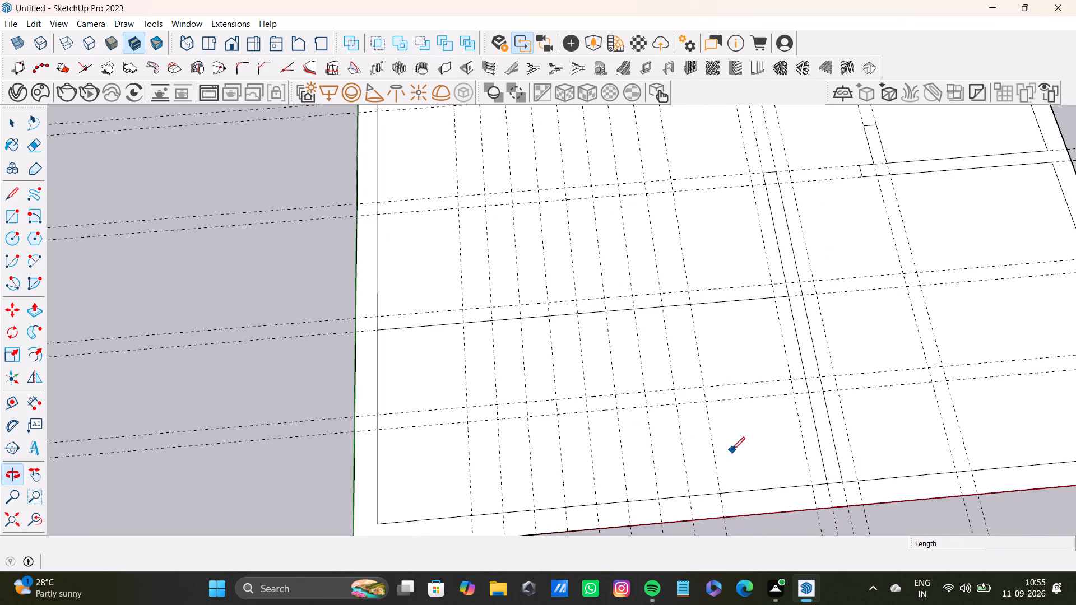
pyautogui.moveTo(731, 449); pyautogui.dragTo(720, 448, button='middle')
pyautogui.scroll(4, 480, 410)
pyautogui.click(453, 401)
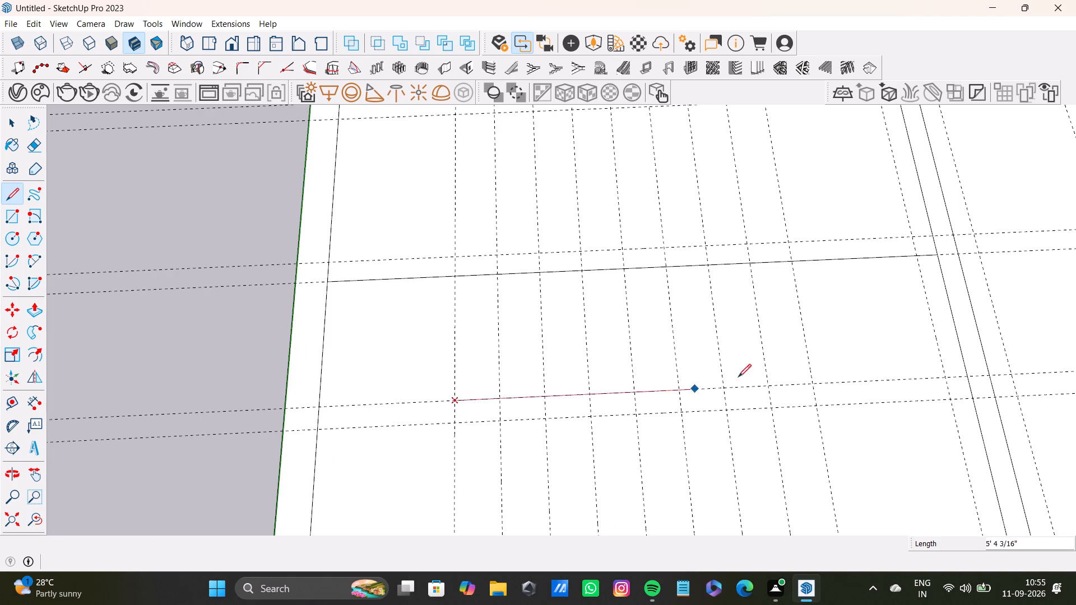
pyautogui.click(815, 381)
pyautogui.moveTo(818, 404); pyautogui.dragTo(813, 407)
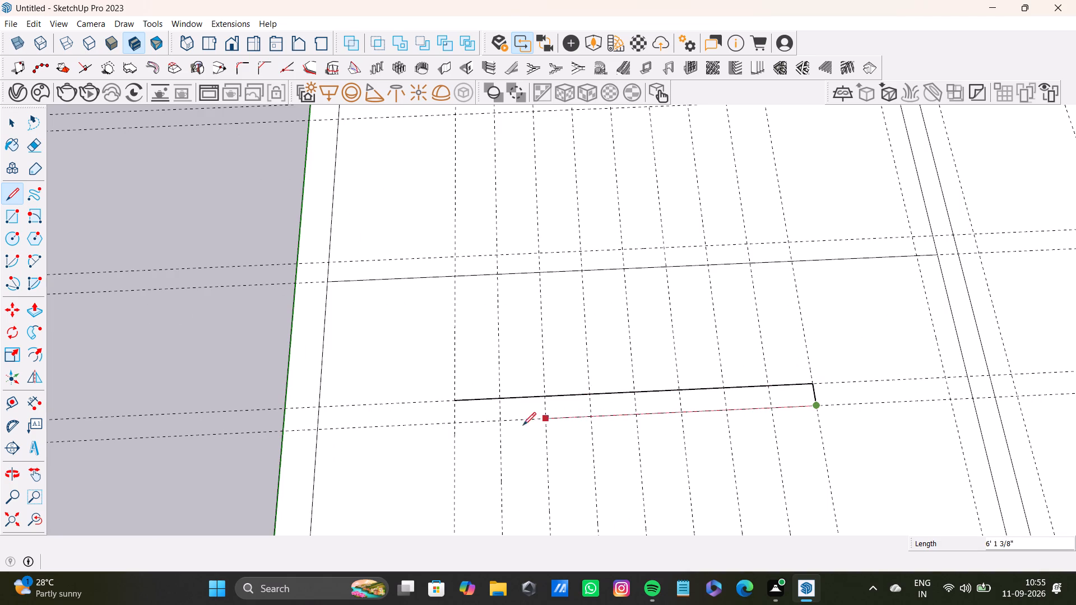
pyautogui.click(457, 426)
pyautogui.click(452, 401)
pyautogui.press('space')
# Draw lines along the last guide of the 1' series, joining the strip's end to the crosswise line and the red-axis wall's inner face.
pyautogui.scroll(-4, 504, 417)
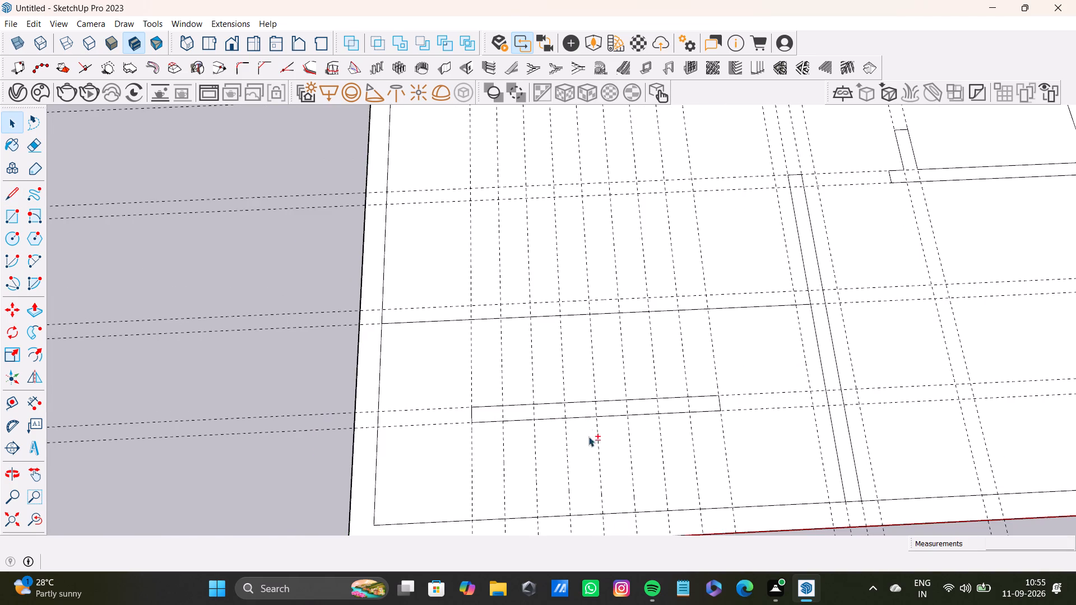
pyautogui.keyDown('shift'); pyautogui.moveTo(588, 436); pyautogui.dragTo(562, 410, button='middle'); pyautogui.keyUp('shift')
pyautogui.moveTo(628, 432); pyautogui.dragTo(620, 435, button='middle')
pyautogui.press('l')
pyautogui.scroll(6, 662, 373)
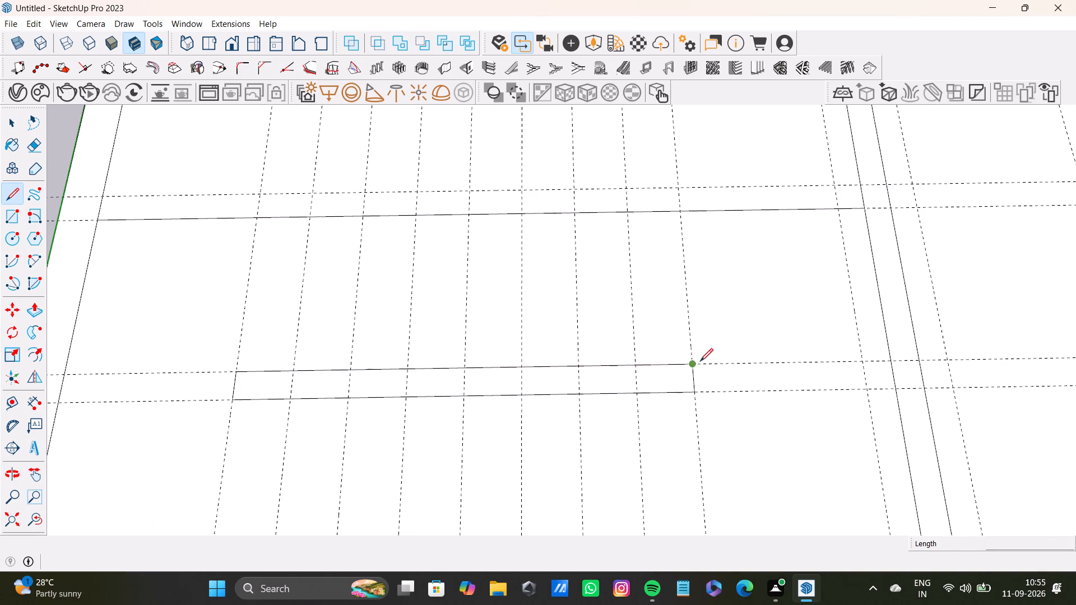
pyautogui.click(692, 362)
pyautogui.click(685, 210)
pyautogui.keyDown('shift'); pyautogui.scroll(-4, 701, 331); pyautogui.keyUp('shift')
pyautogui.keyDown('shift'); pyautogui.moveTo(707, 382); pyautogui.dragTo(693, 292, button='middle'); pyautogui.keyUp('shift')
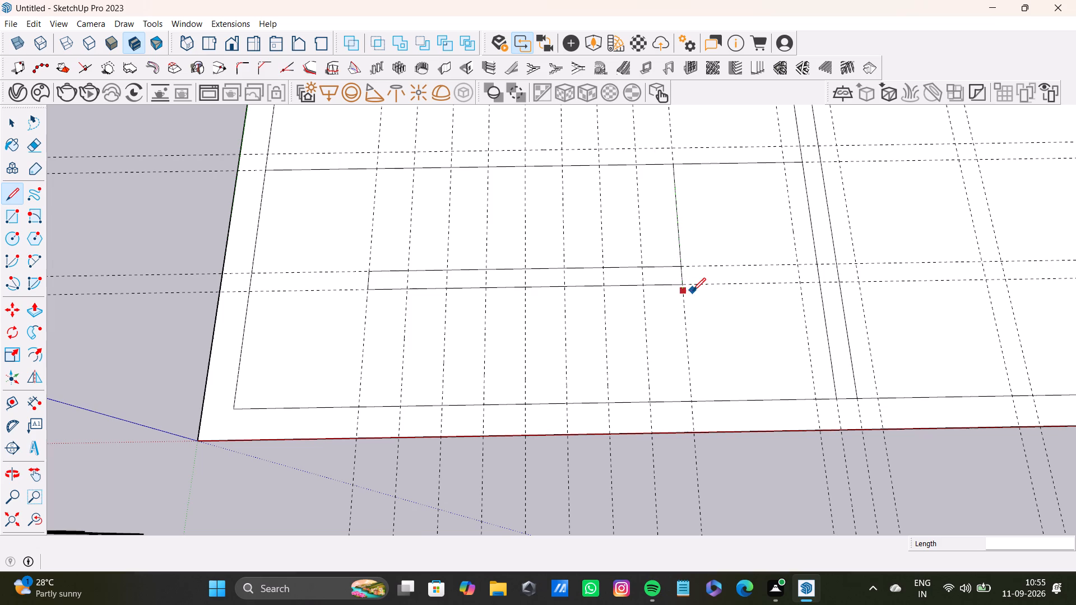
pyautogui.click(680, 286)
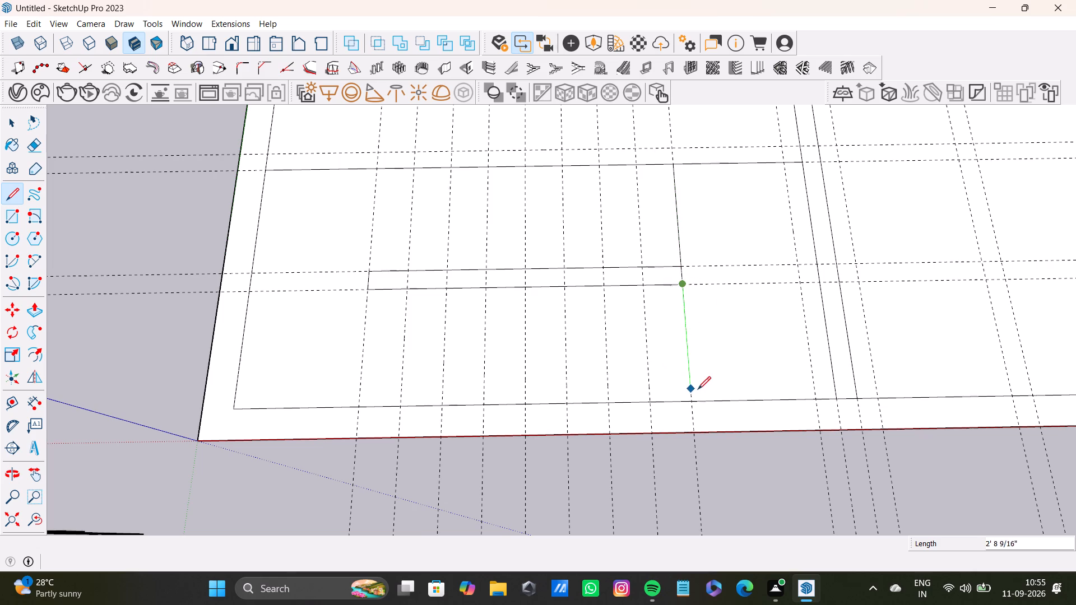
pyautogui.click(695, 397)
pyautogui.press('space')
# Draw 6'6" lines along the next four guides of the 1' series, from the crosswise line to the red-axis wall's inner face.
pyautogui.press('l')
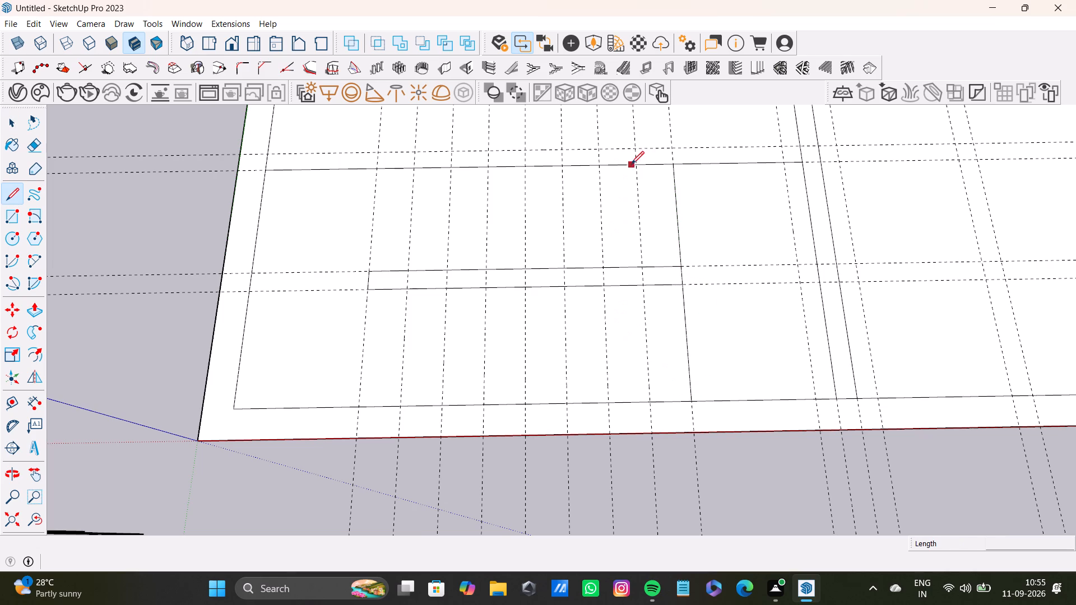
pyautogui.click(633, 164)
pyautogui.click(648, 399)
pyautogui.click(600, 165)
pyautogui.press('Left')
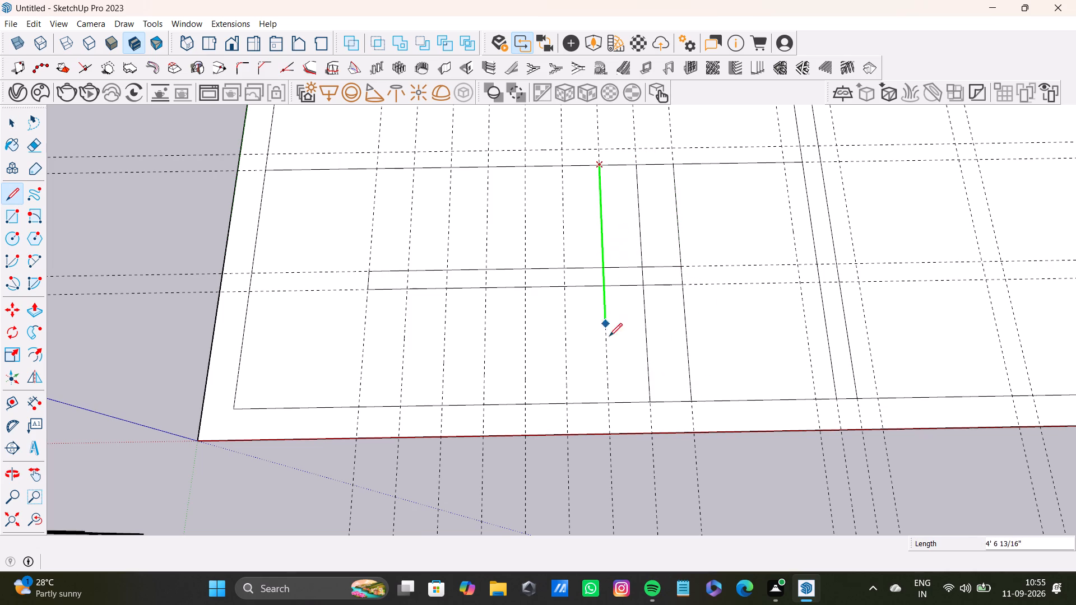
pyautogui.click(609, 405)
pyautogui.click(563, 167)
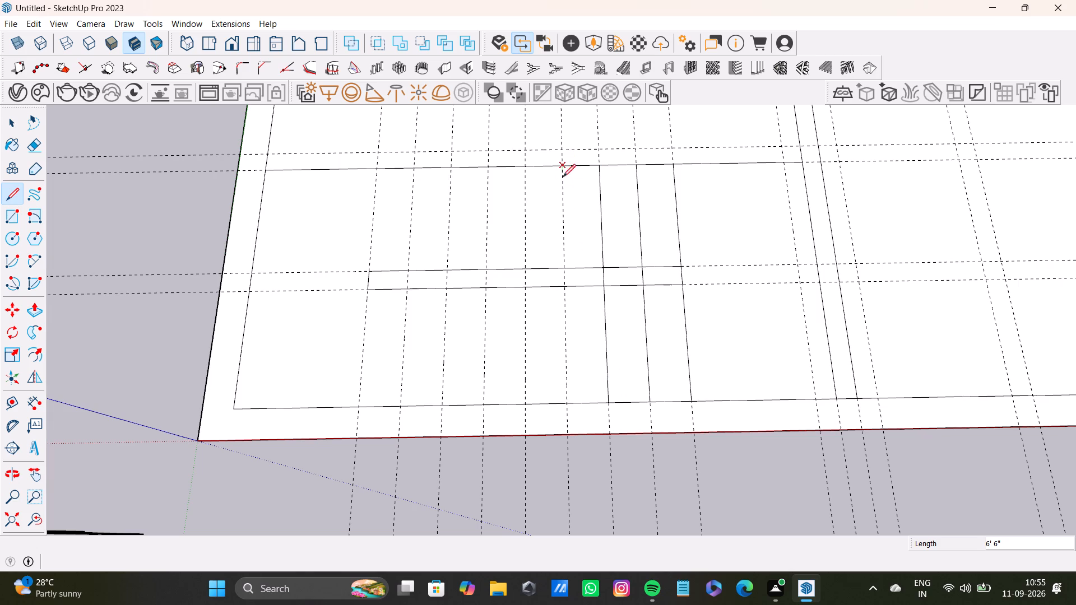
pyautogui.press('Left')
pyautogui.click(565, 403)
pyautogui.click(526, 166)
pyautogui.press('Left')
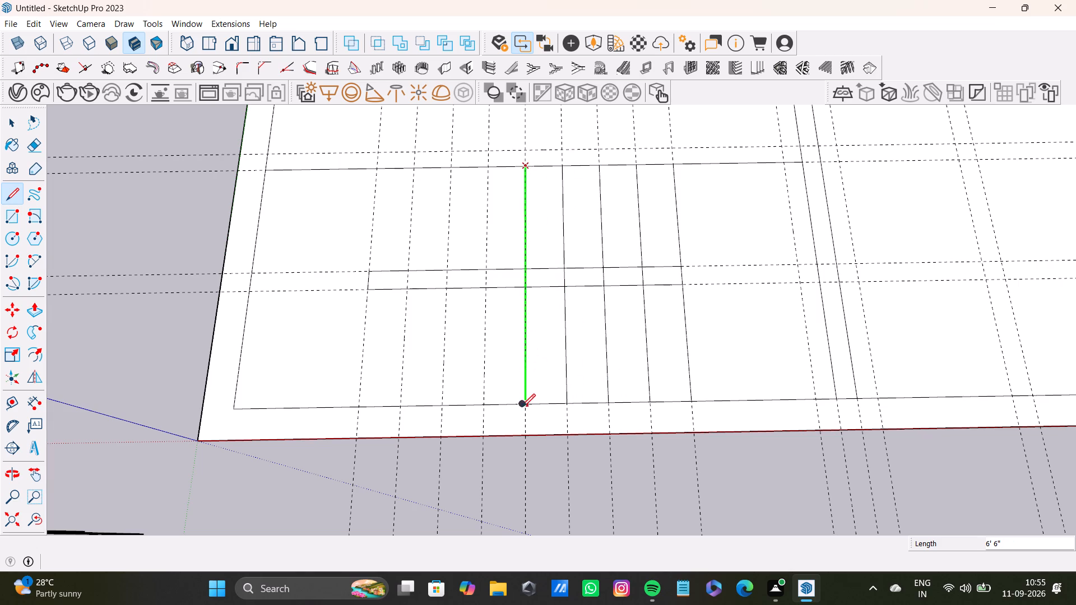
pyautogui.click(522, 407)
# Draw 6'6" lines along the four remaining guides towards the green-axis wall, from the crosswise line to the red-axis wall's inner face.
pyautogui.press('Left')
pyautogui.click(488, 167)
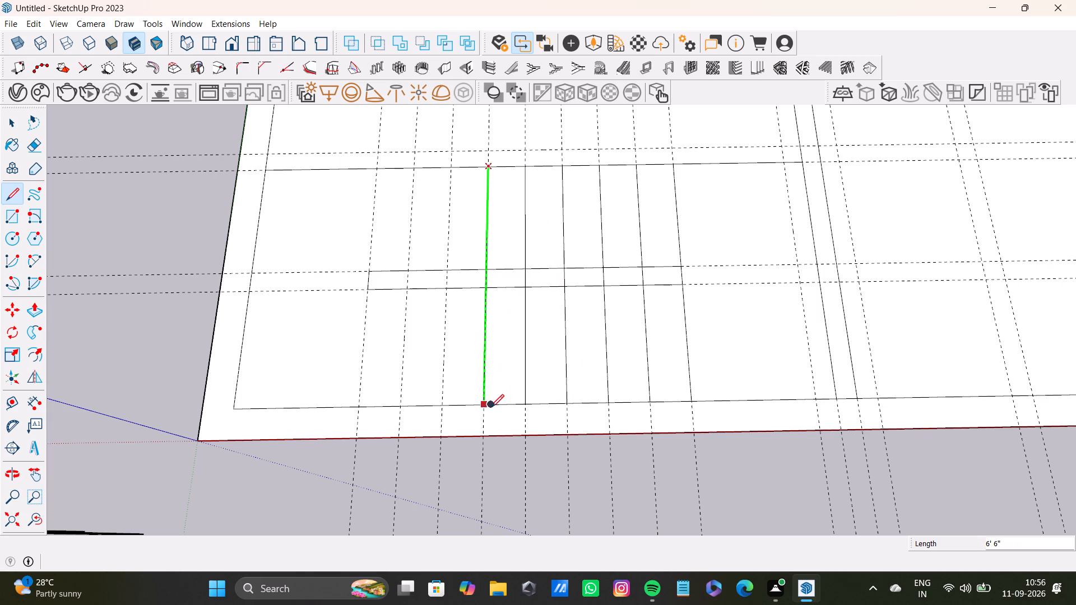
pyautogui.click(490, 407)
pyautogui.press('Left')
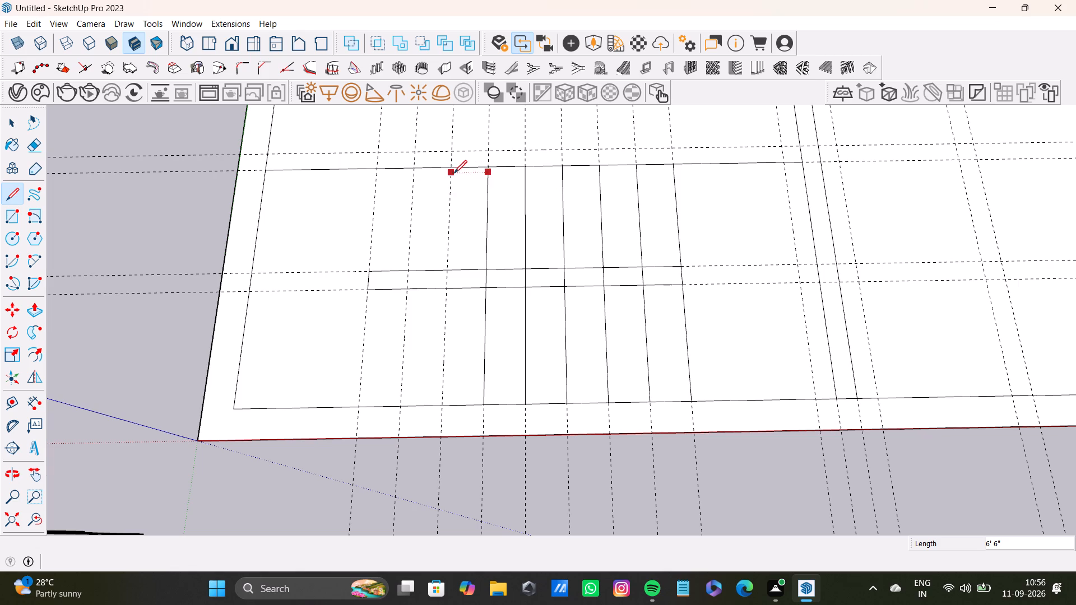
pyautogui.press('space')
pyautogui.press('l')
pyautogui.moveTo(449, 170); pyautogui.dragTo(450, 176)
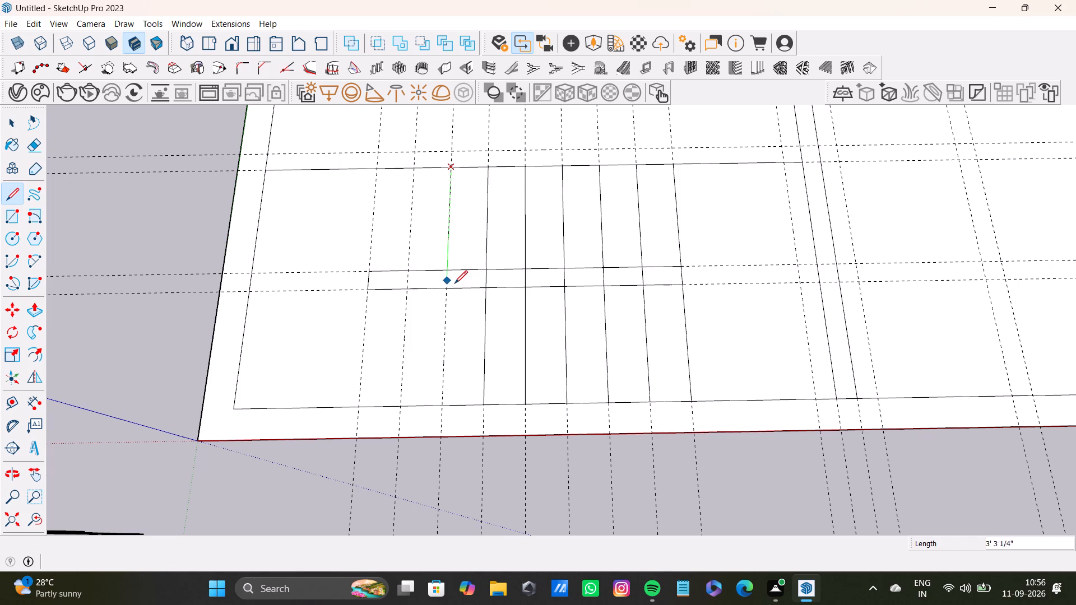
pyautogui.press('Left')
pyautogui.click(449, 404)
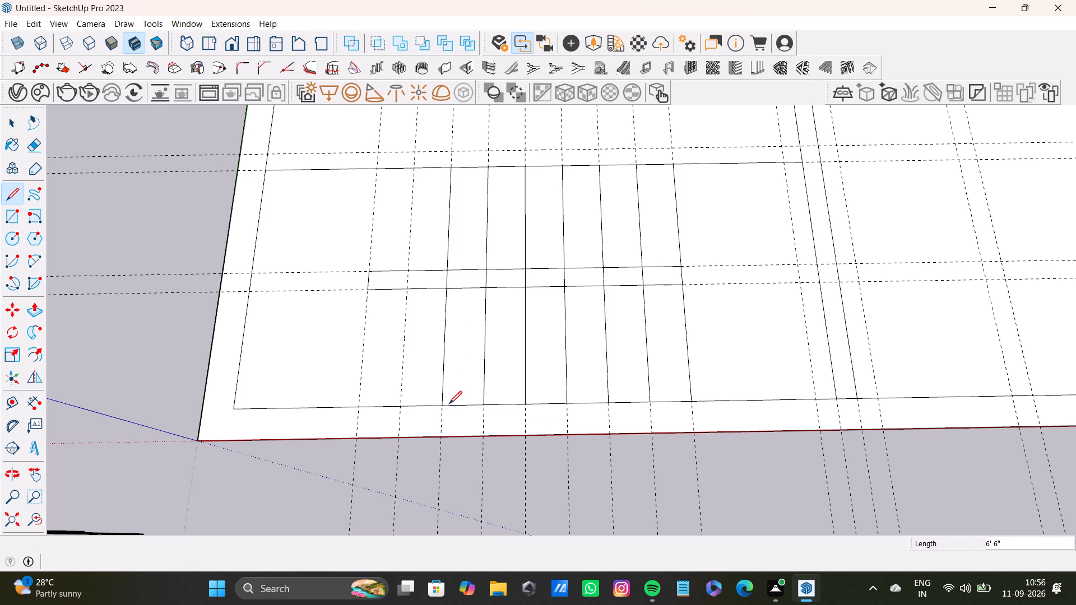
pyautogui.click(410, 170)
pyautogui.press('Left')
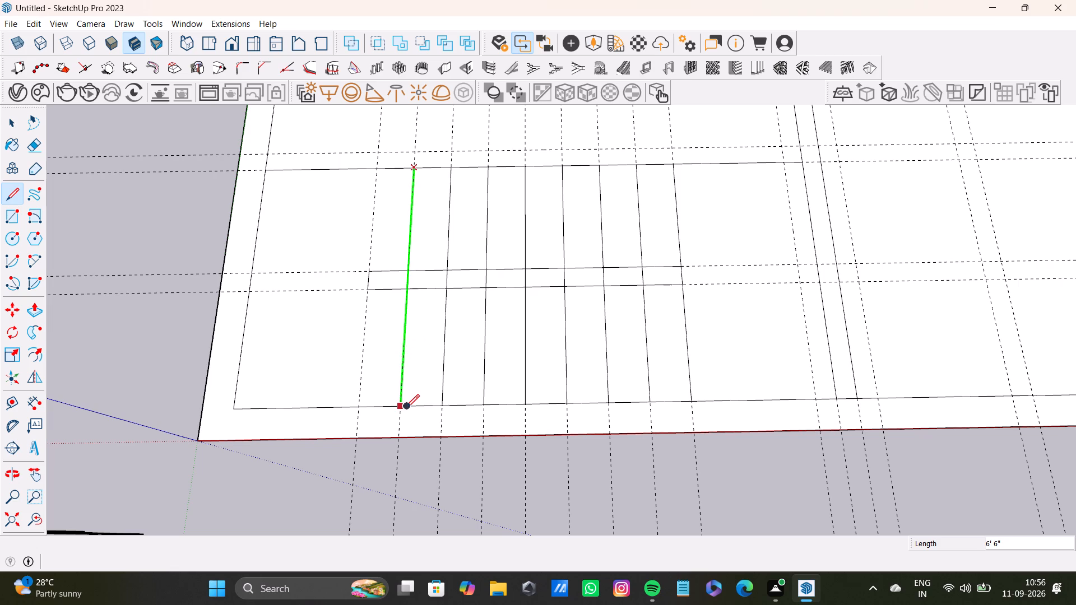
pyautogui.click(406, 407)
pyautogui.press('space')
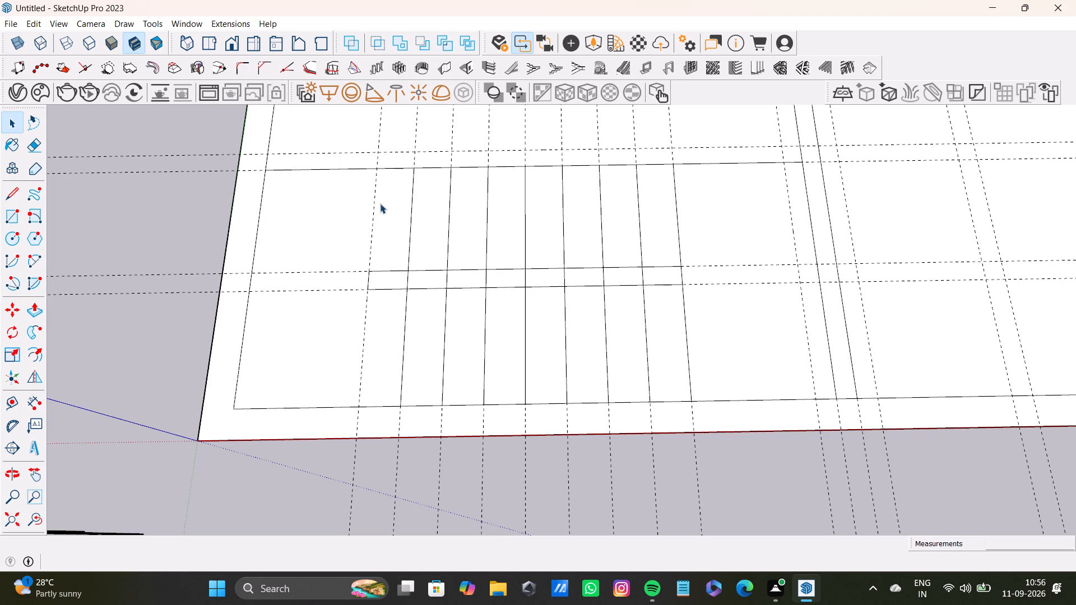
pyautogui.press('l')
pyautogui.click(375, 168)
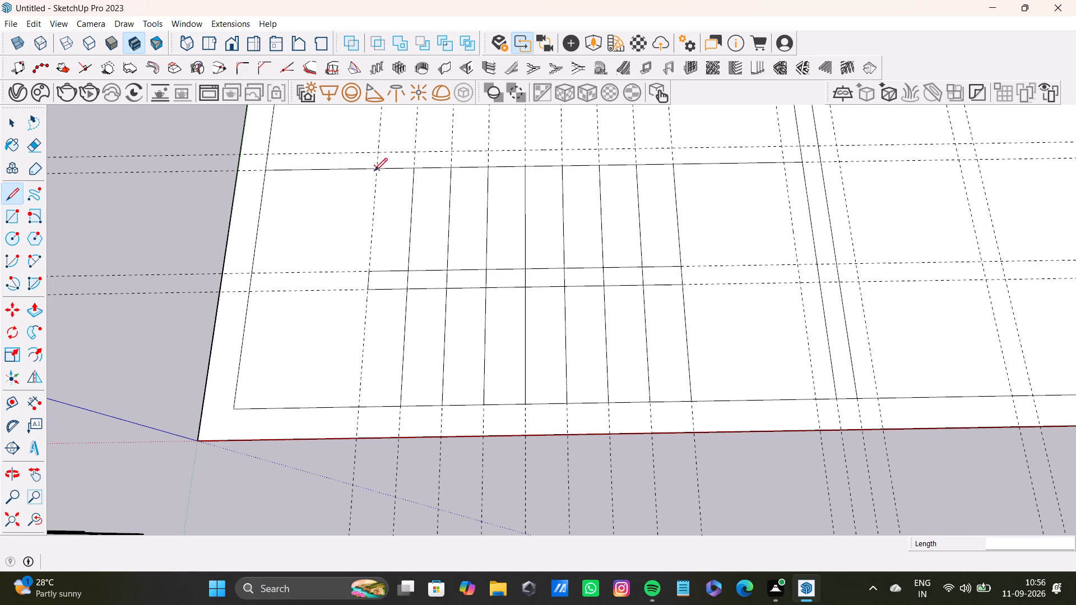
pyautogui.click(357, 408)
pyautogui.press('space')
# Delete the crosswise line's segment between the last line of the 1' series and the lengthwise partition.
pyautogui.scroll(-4, 400, 365)
pyautogui.scroll(1, 615, 245)
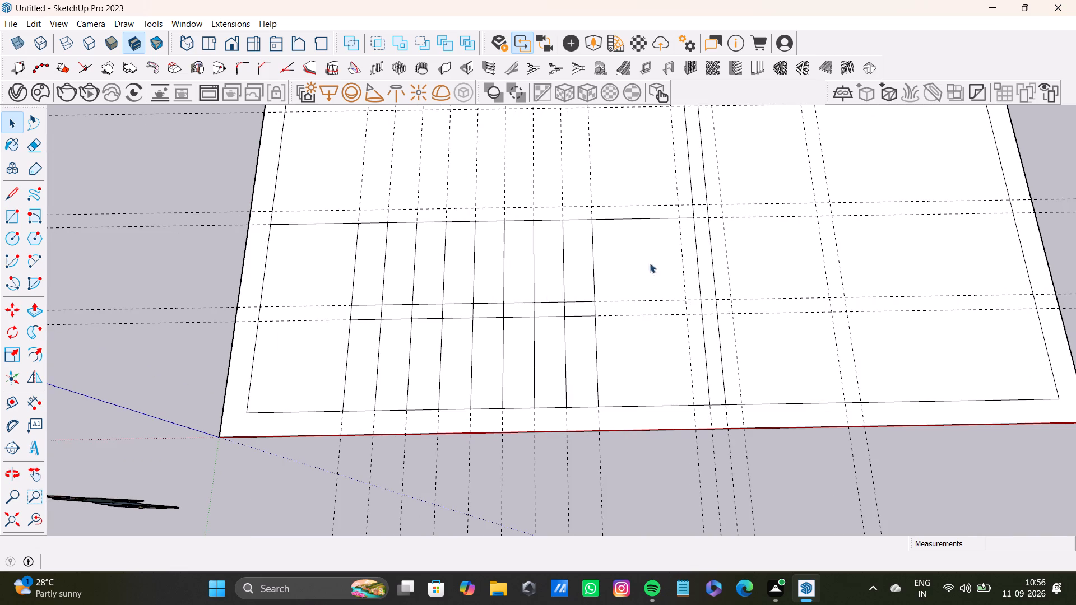
pyautogui.scroll(3, 647, 222)
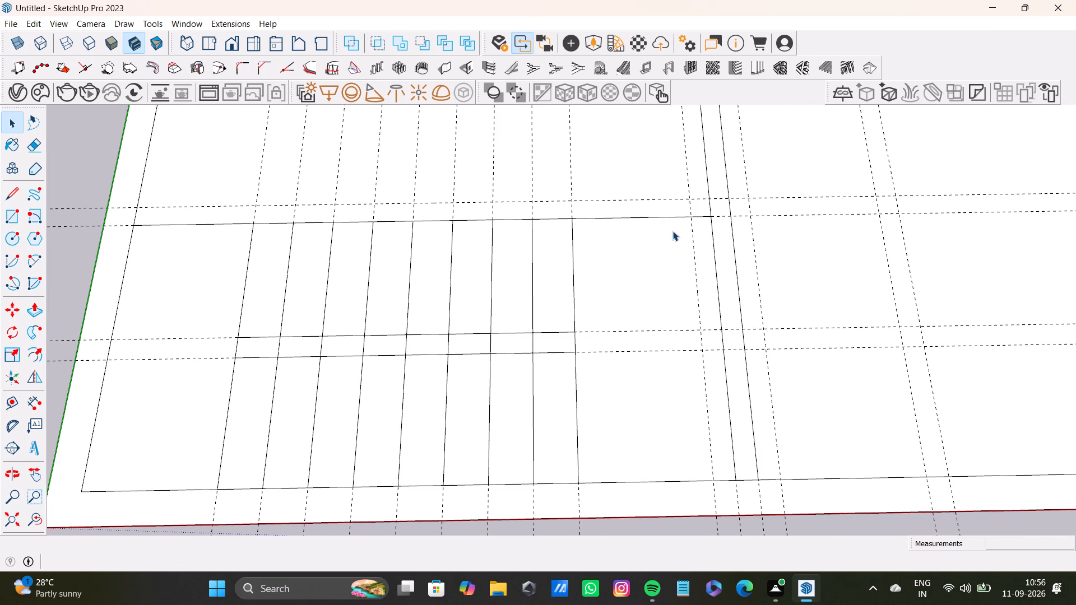
pyautogui.scroll(1, 682, 224)
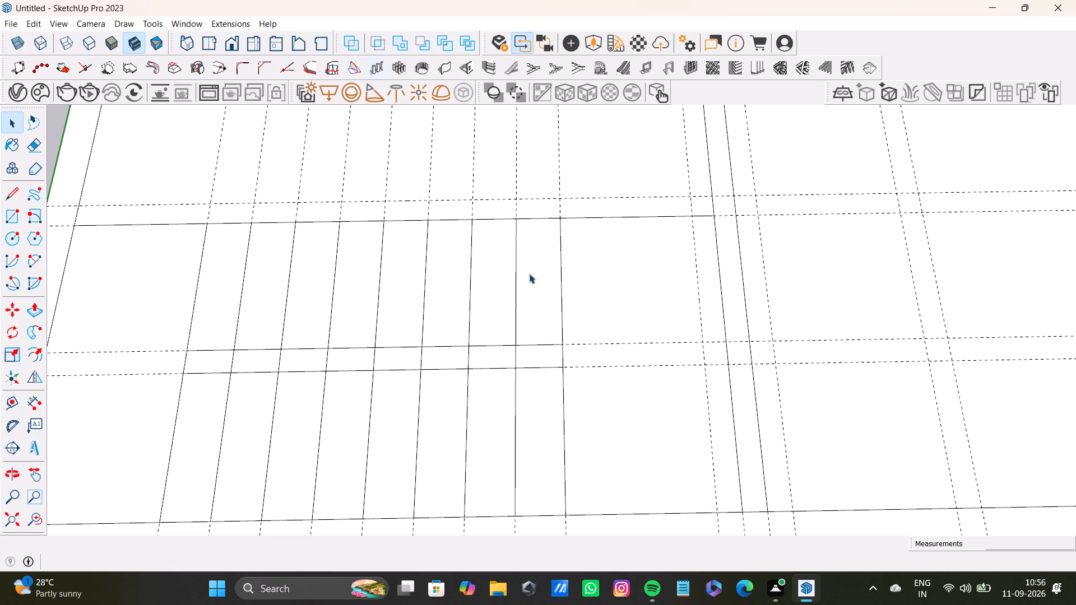
pyautogui.scroll(4, 575, 231)
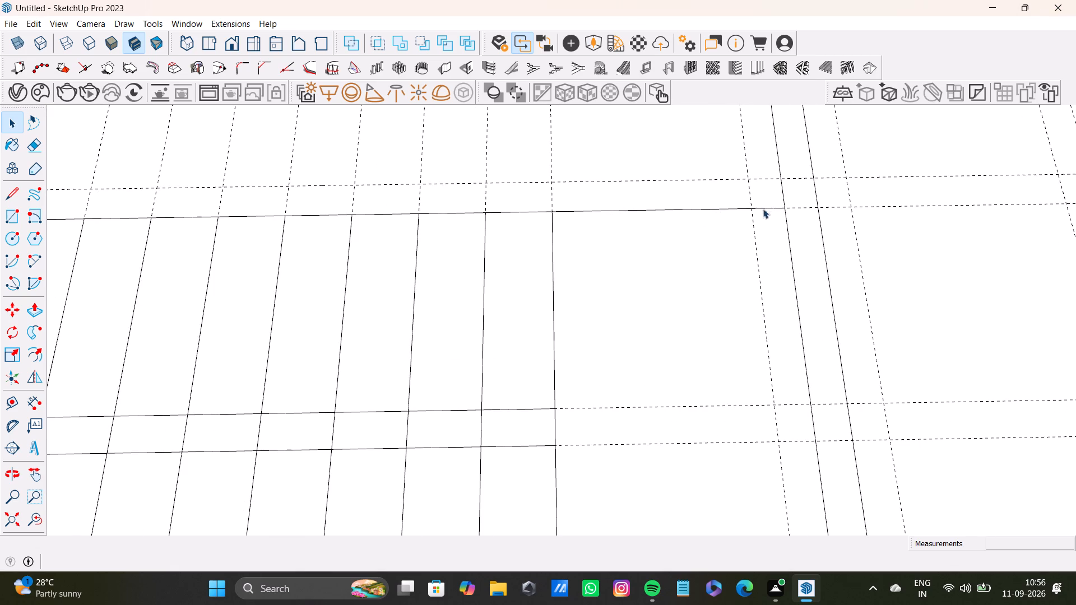
pyautogui.click(764, 210)
pyautogui.press('Delete')
# Extend the crosswise line to the guide just before the lengthwise partition, and continue it 6'6" along that guide to the red-axis wall's inner face.
pyautogui.scroll(-8, 714, 319)
pyautogui.keyDown('shift'); pyautogui.middleClick(703, 336); pyautogui.keyUp('shift')
pyautogui.press('l')
pyautogui.scroll(8, 604, 309)
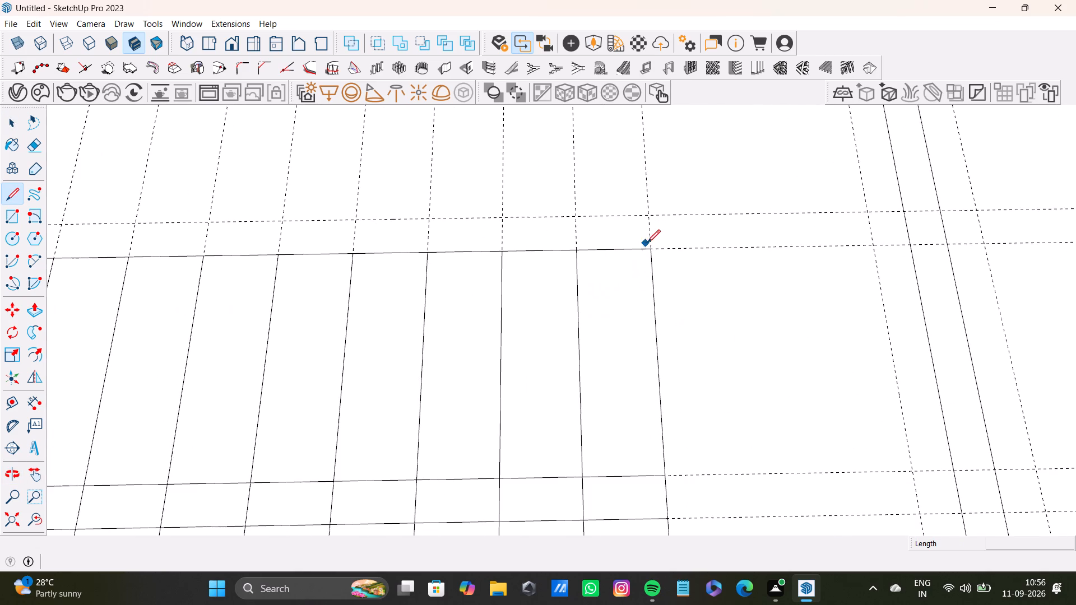
pyautogui.moveTo(652, 247); pyautogui.dragTo(665, 247)
pyautogui.click(874, 242)
pyautogui.scroll(-4, 882, 296)
pyautogui.keyDown('shift'); pyautogui.moveTo(880, 328); pyautogui.dragTo(873, 299, button='middle'); pyautogui.keyUp('shift')
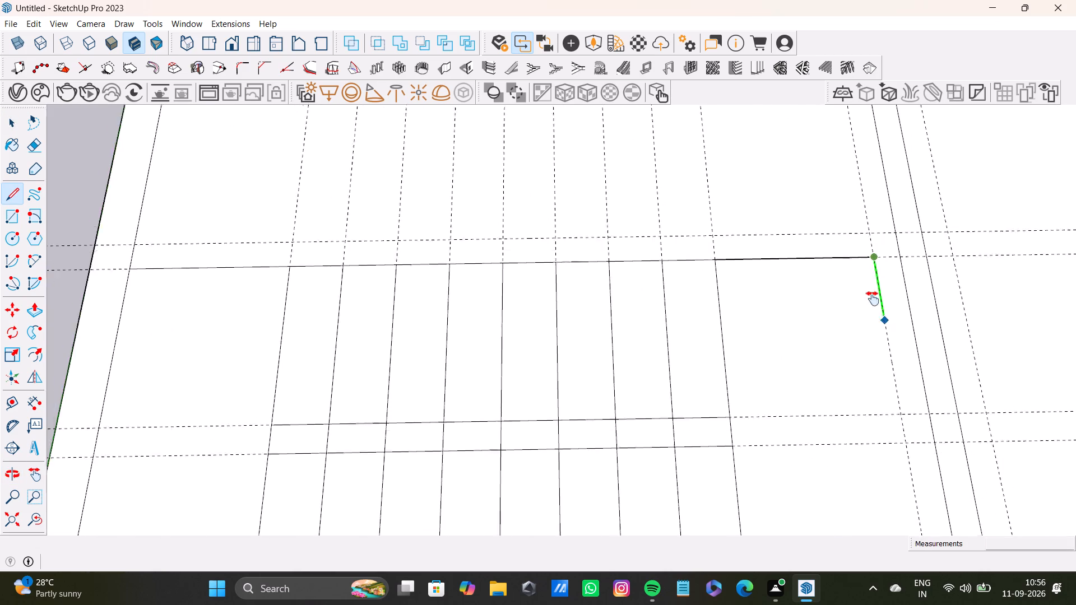
pyautogui.keyDown('shift'); pyautogui.moveTo(873, 299); pyautogui.dragTo(859, 248, button='middle'); pyautogui.keyUp('shift')
pyautogui.scroll(-2, 893, 458)
pyautogui.keyDown('shift'); pyautogui.moveTo(892, 456); pyautogui.dragTo(876, 380, button='middle'); pyautogui.keyUp('shift')
pyautogui.click(895, 457)
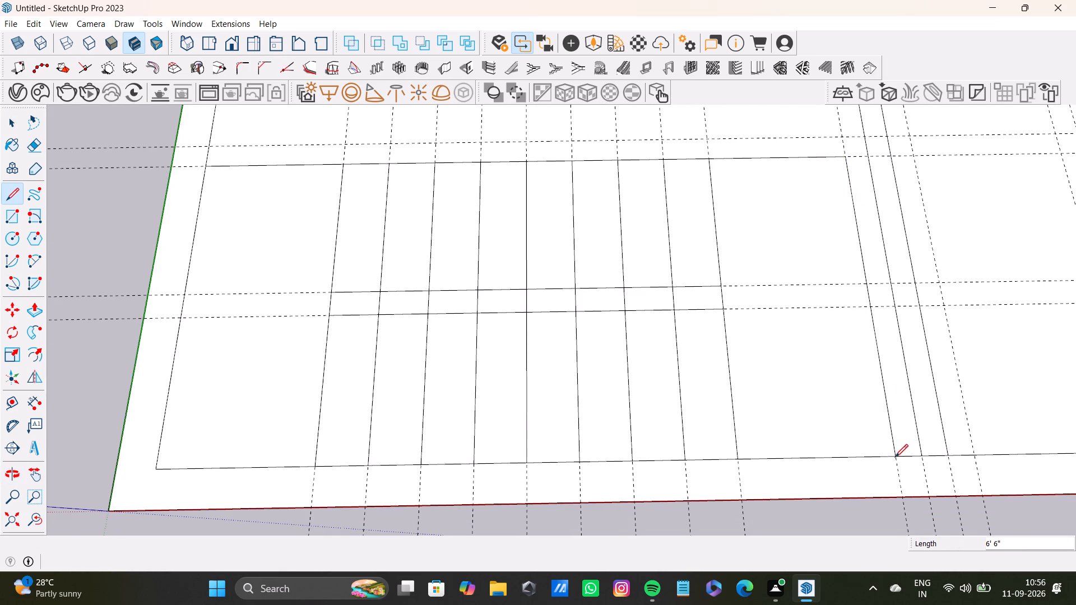
pyautogui.press('space')
# Examine the 6'6" line series, its crossing strip and the neighbouring lengthwise partition from different distances and angles.
pyautogui.scroll(-3, 292, 290)
pyautogui.keyDown('shift'); pyautogui.moveTo(309, 295); pyautogui.dragTo(354, 296, button='middle'); pyautogui.keyUp('shift')
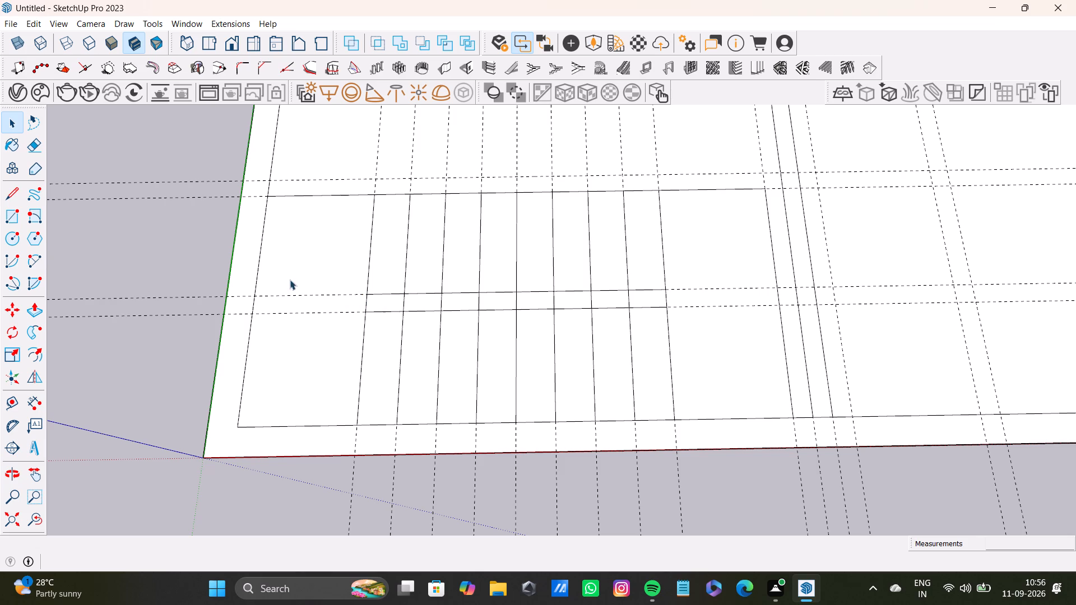
pyautogui.moveTo(781, 393); pyautogui.dragTo(782, 401, button='middle')
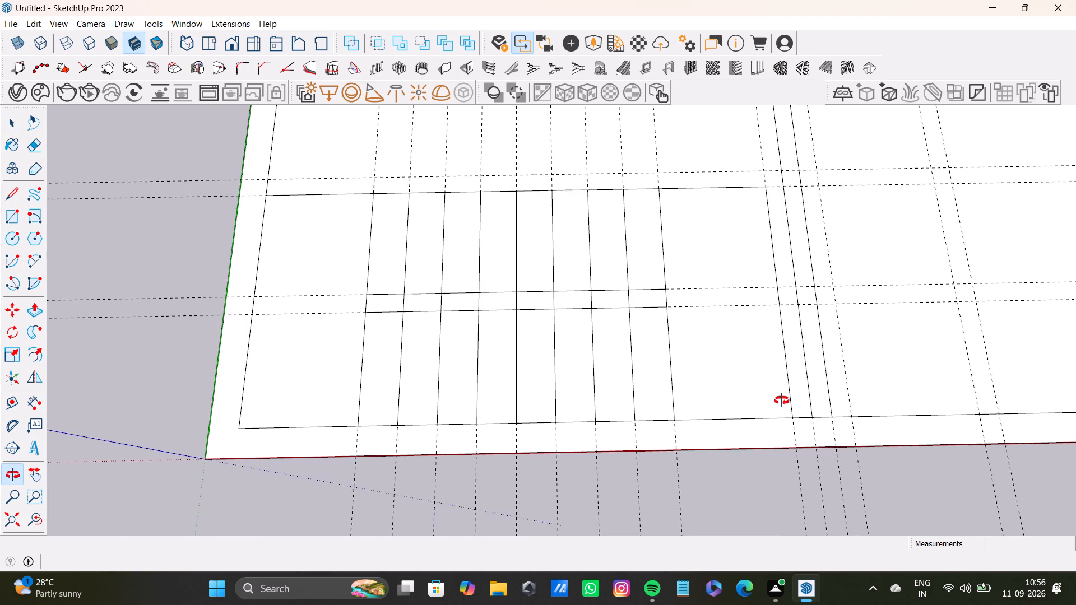
pyautogui.moveTo(782, 401); pyautogui.dragTo(782, 404, button='middle')
pyautogui.scroll(2, 495, 322)
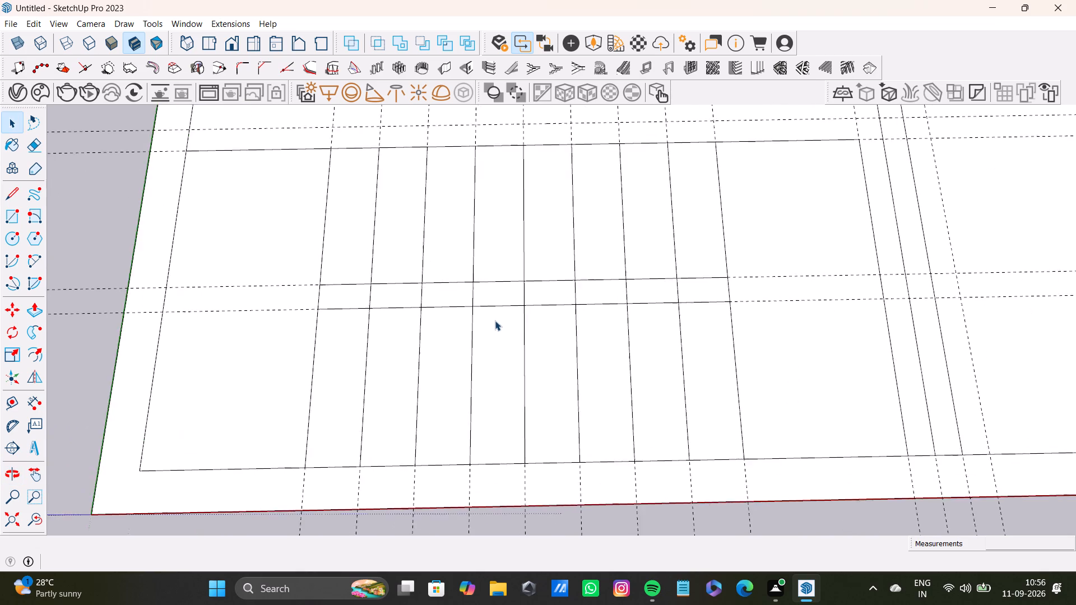
pyautogui.scroll(3, 495, 320)
pyautogui.scroll(-6, 493, 309)
pyautogui.keyDown('shift'); pyautogui.moveTo(493, 309); pyautogui.dragTo(492, 320, button='middle'); pyautogui.keyUp('shift')
pyautogui.moveTo(504, 323); pyautogui.dragTo(499, 355, button='middle')
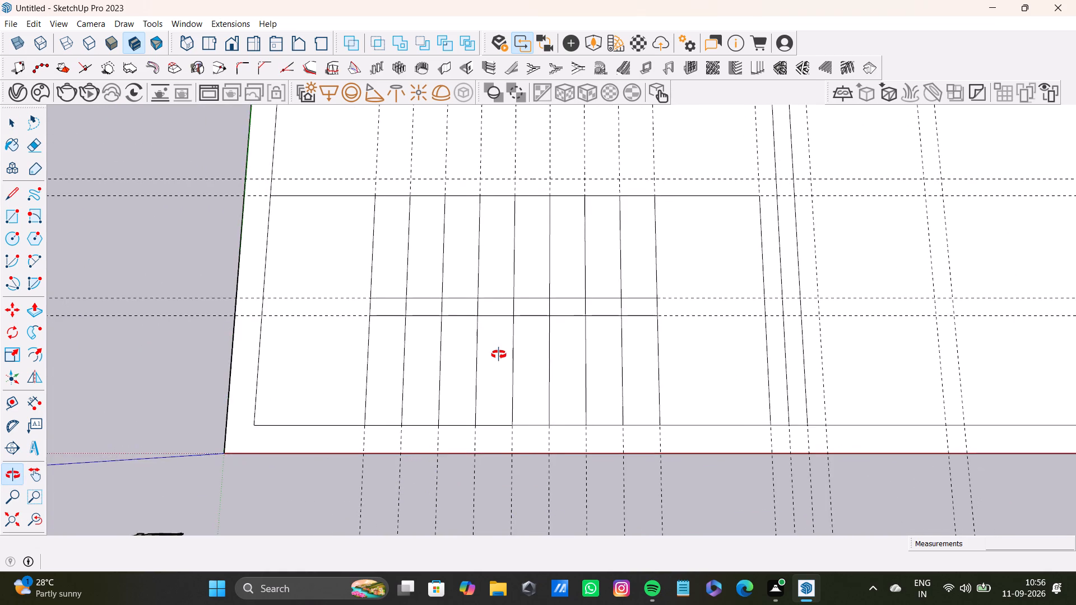
pyautogui.moveTo(499, 355); pyautogui.dragTo(493, 298, button='middle')
pyautogui.scroll(-3, 493, 283)
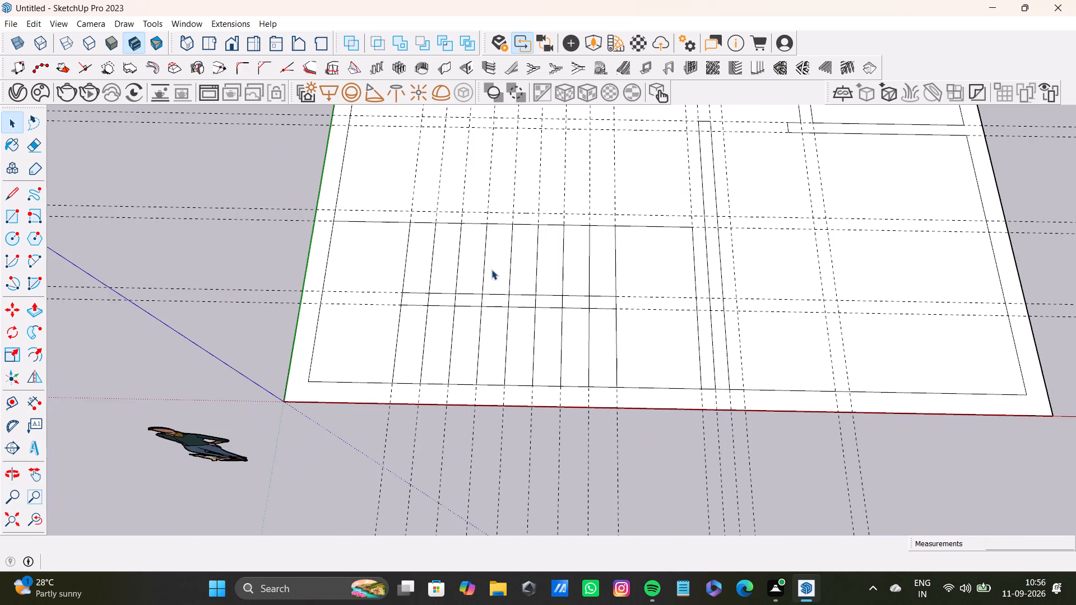
pyautogui.keyDown('shift'); pyautogui.moveTo(499, 261); pyautogui.dragTo(494, 323, button='middle'); pyautogui.keyUp('shift')
# Draw the second edge of a 6" crosswise partition, from the green-axis wall's inner face to the last series line, and close its end.
pyautogui.press('l')
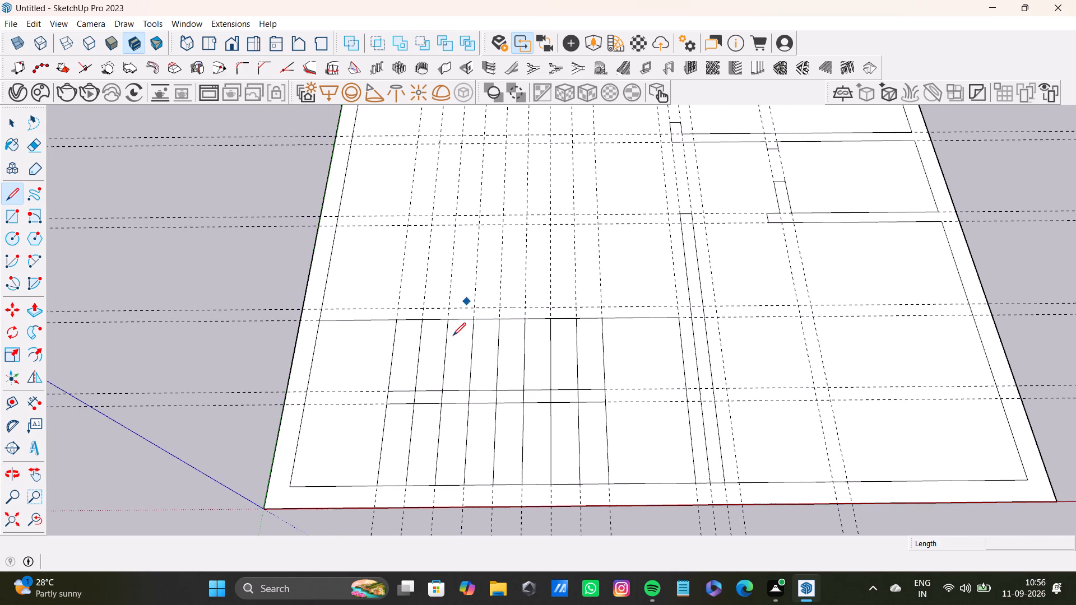
pyautogui.click(324, 310)
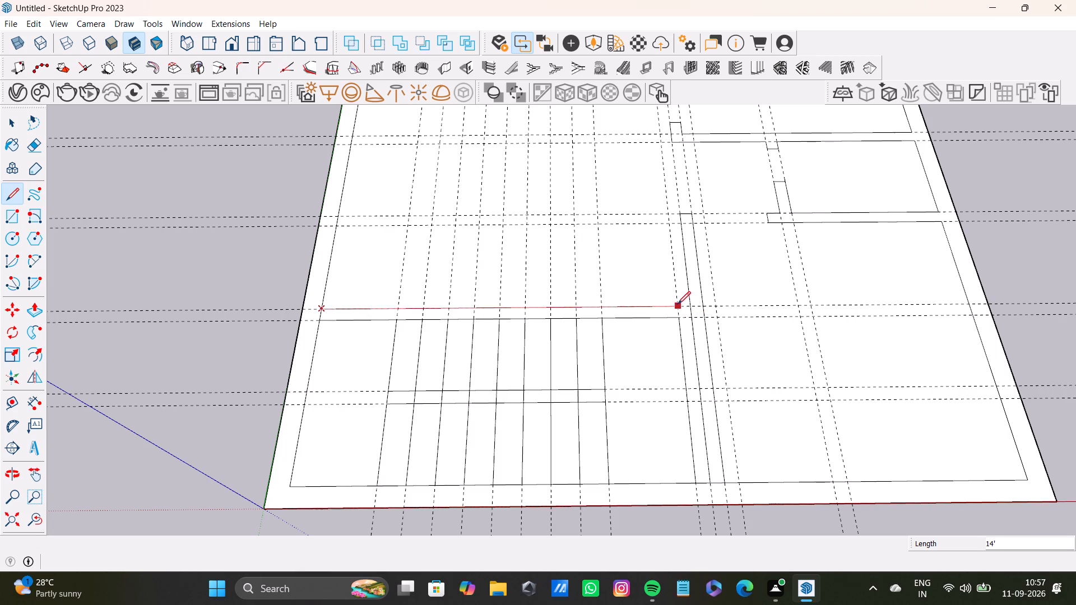
pyautogui.click(604, 309)
pyautogui.click(602, 324)
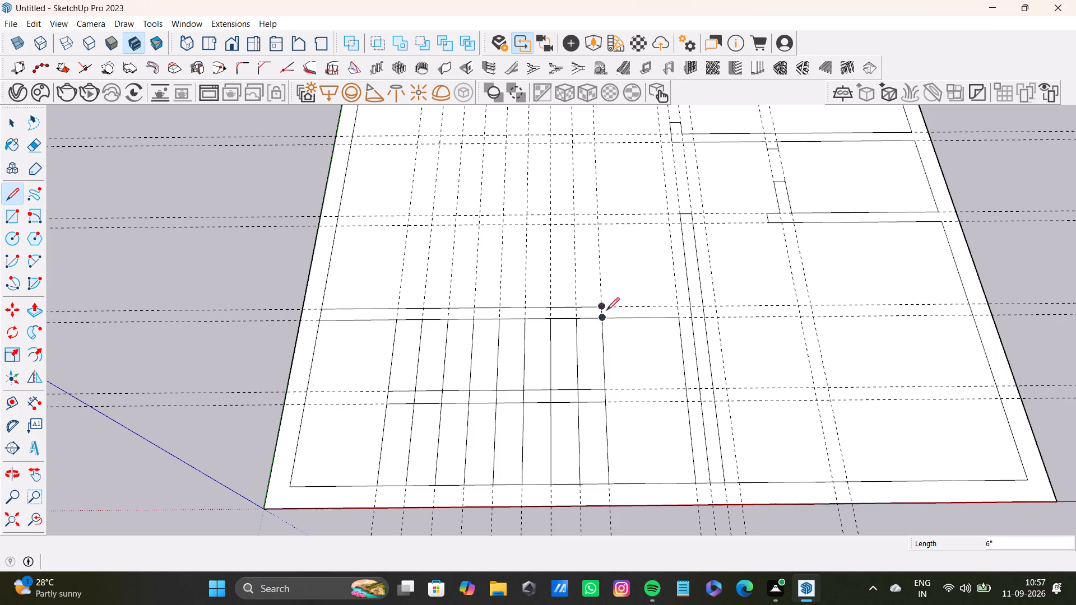
# Delete the crosswise line's extension beyond the 1' series and the 6'6" line along the guide just before the lengthwise partition.
pyautogui.press('space')
pyautogui.scroll(12, 573, 303)
pyautogui.click(720, 336)
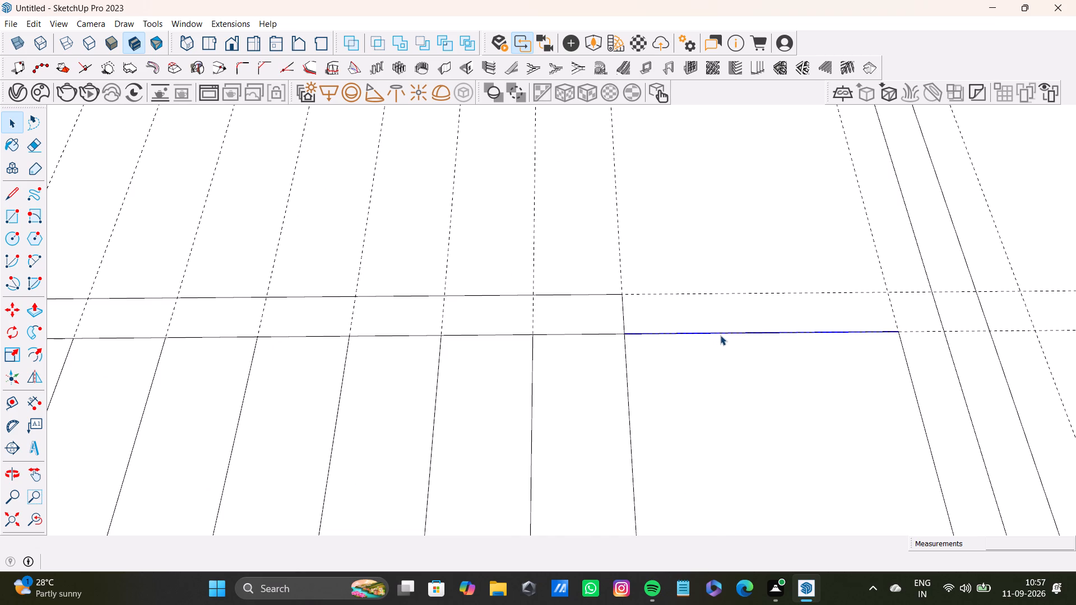
pyautogui.press('Delete')
pyautogui.scroll(-15, 723, 377)
pyautogui.keyDown('shift'); pyautogui.moveTo(748, 389); pyautogui.dragTo(739, 381, button='middle'); pyautogui.keyUp('shift')
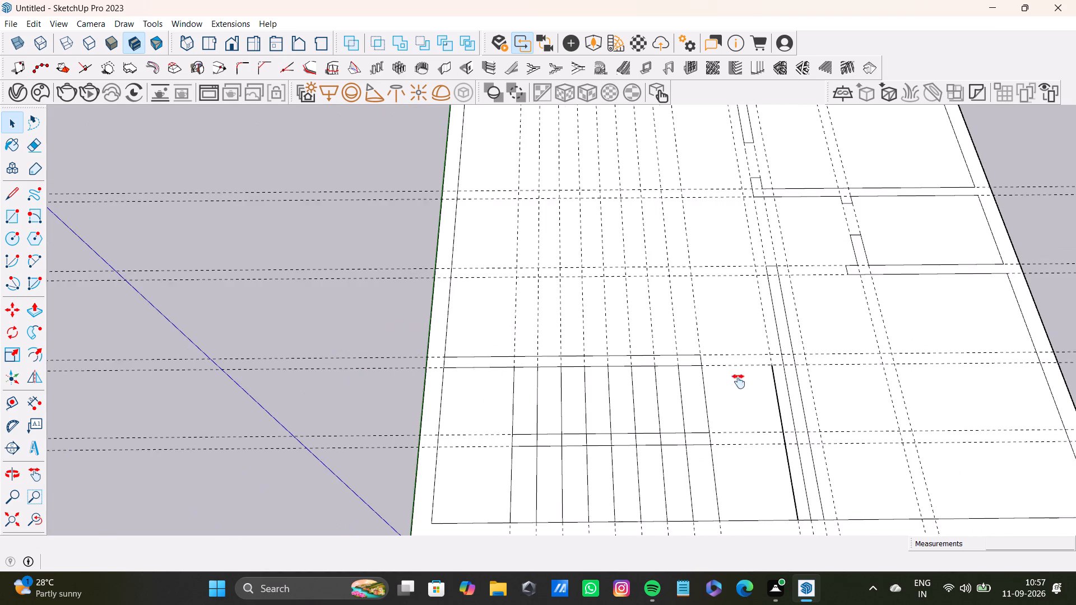
pyautogui.keyDown('shift'); pyautogui.moveTo(739, 381); pyautogui.dragTo(677, 344, button='middle'); pyautogui.keyUp('shift')
pyautogui.scroll(6, 753, 364)
pyautogui.scroll(4, 683, 300)
pyautogui.click(695, 363)
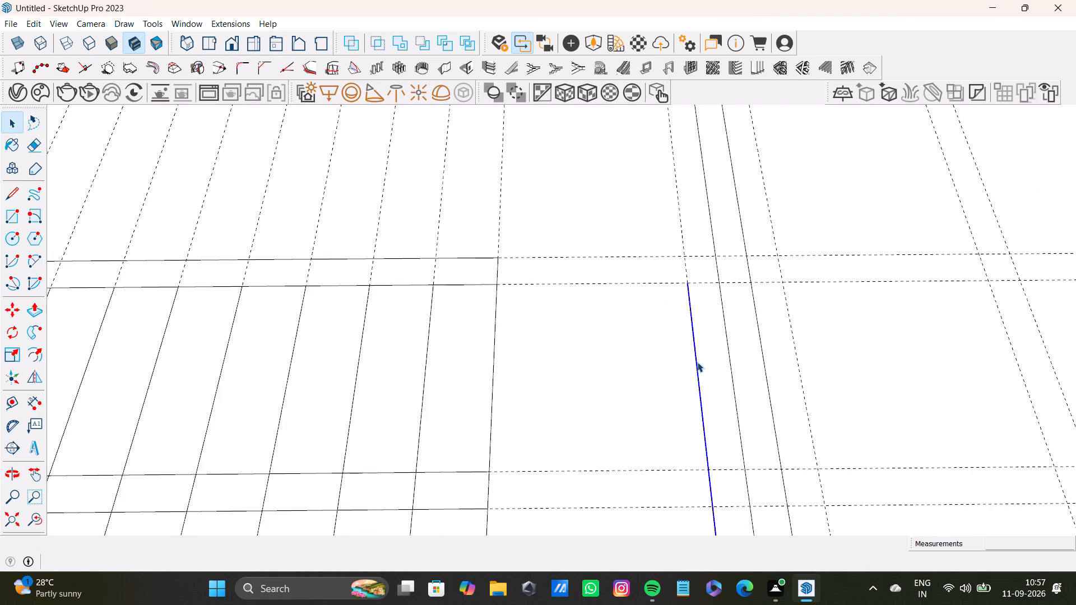
pyautogui.press('Delete')
# Extend the 6" crosswise partition about 1' past the last series line, following both guides and closing the end.
pyautogui.scroll(-7, 654, 347)
pyautogui.keyDown('shift'); pyautogui.moveTo(596, 399); pyautogui.dragTo(586, 345, button='middle'); pyautogui.keyUp('shift')
pyautogui.scroll(-1, 644, 399)
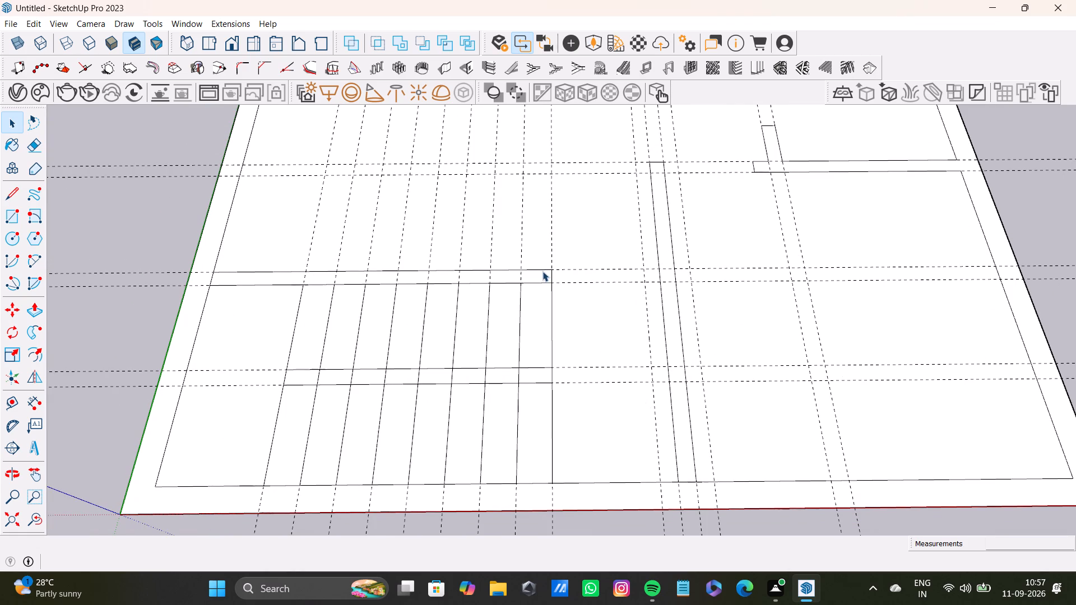
pyautogui.press('l')
pyautogui.scroll(7, 551, 263)
pyautogui.moveTo(550, 276); pyautogui.dragTo(563, 274)
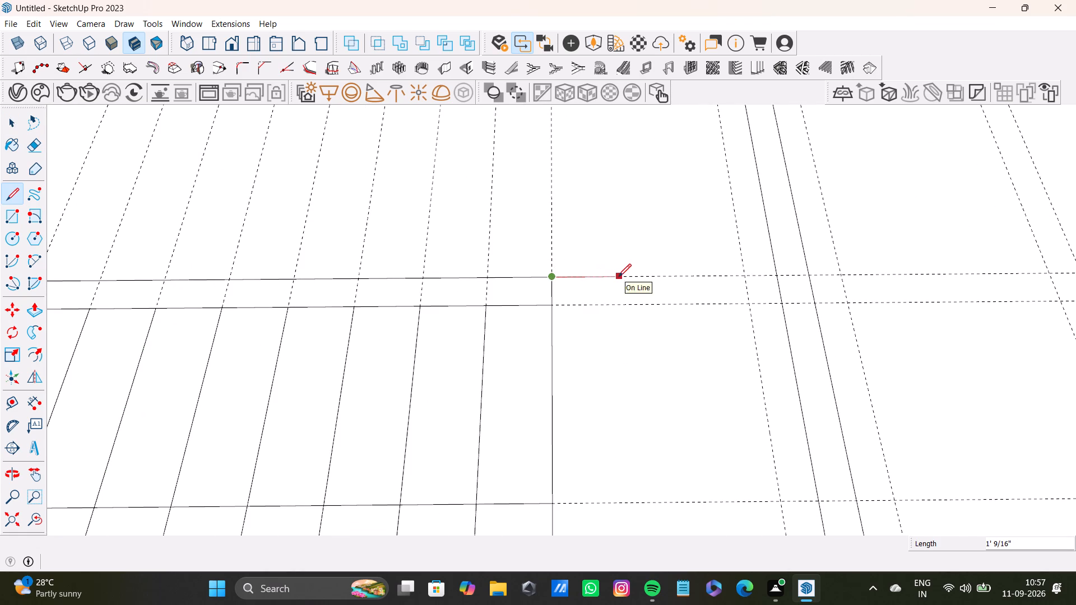
pyautogui.click(618, 277)
pyautogui.moveTo(620, 306); pyautogui.dragTo(609, 305)
pyautogui.click(551, 303)
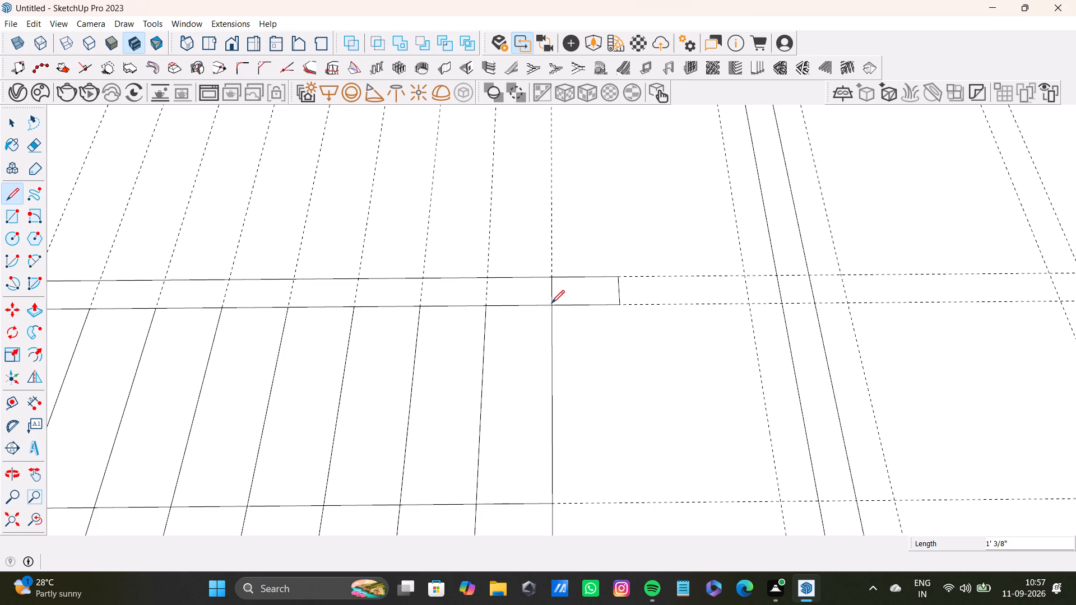
# Delete the 6" line crossing the extended partition at the last series line.
pyautogui.press('space')
pyautogui.click(550, 296)
pyautogui.click(551, 297)
pyautogui.press('Delete')
# Draw a 6" stub on the lengthwise partition in line with the crosswise partition, and delete the partition edge between them.
pyautogui.scroll(-2, 594, 334)
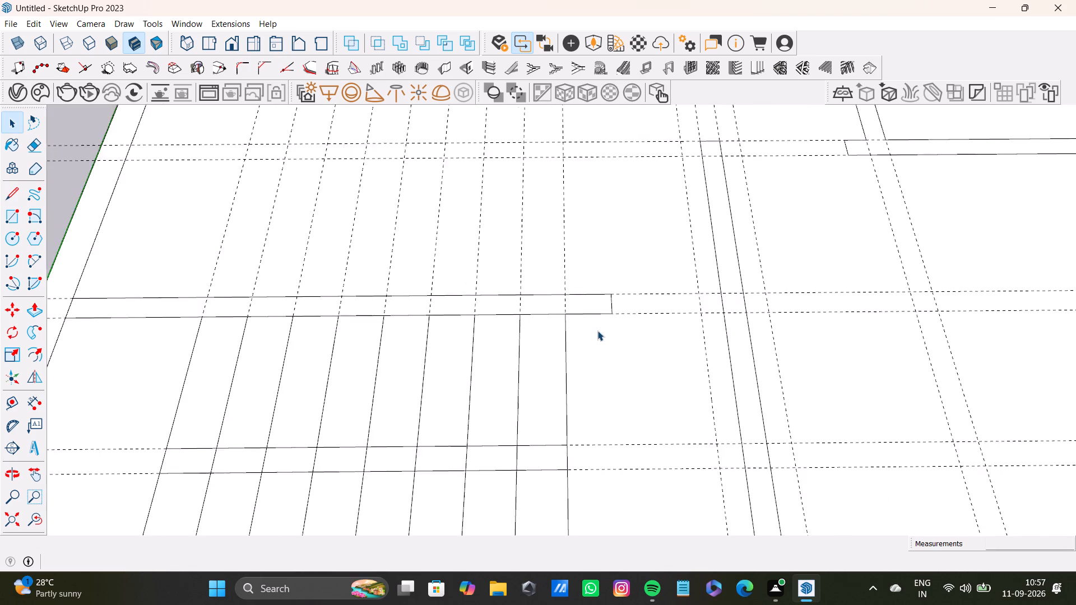
pyautogui.scroll(-10, 597, 331)
pyautogui.keyDown('shift'); pyautogui.moveTo(601, 355); pyautogui.dragTo(588, 291, button='middle'); pyautogui.keyUp('shift')
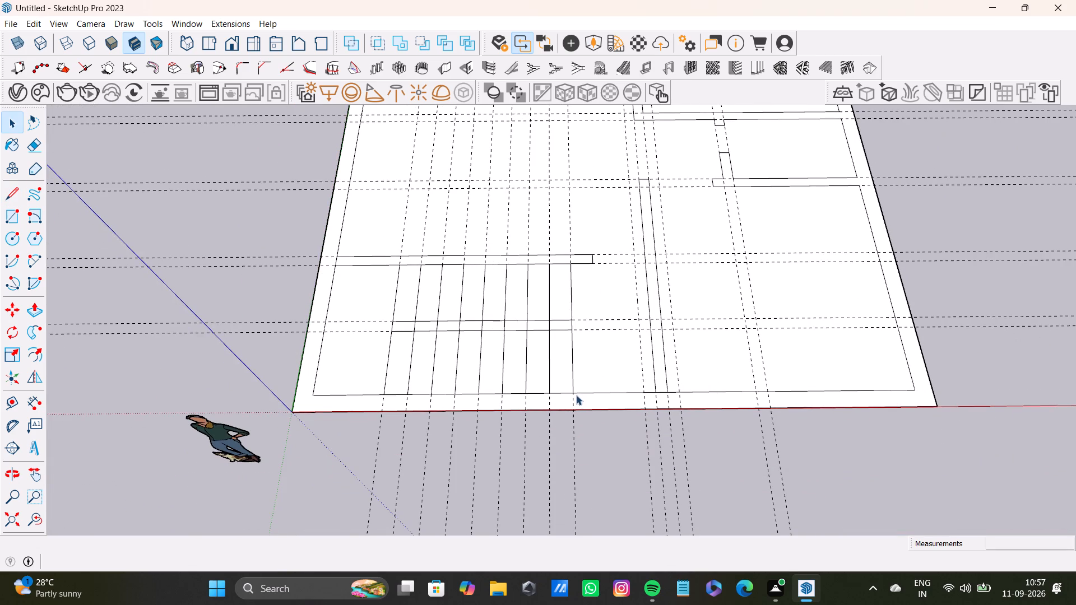
pyautogui.scroll(5, 576, 394)
pyautogui.keyDown('shift'); pyautogui.moveTo(583, 244); pyautogui.dragTo(584, 393, button='middle'); pyautogui.keyUp('shift')
pyautogui.scroll(3, 624, 328)
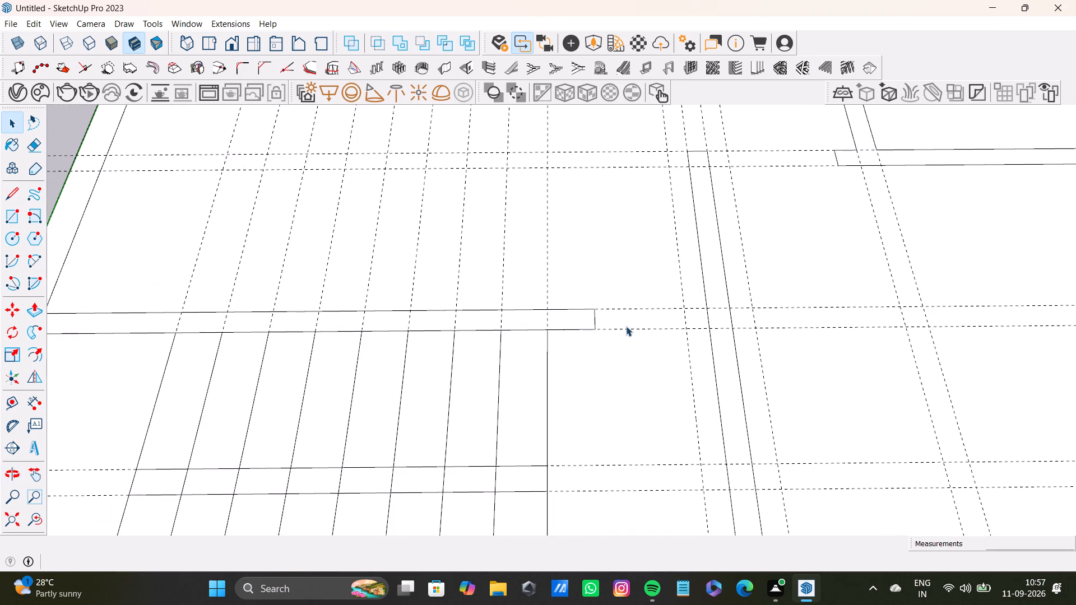
pyautogui.press('l')
pyautogui.scroll(6, 666, 304)
pyautogui.click(730, 308)
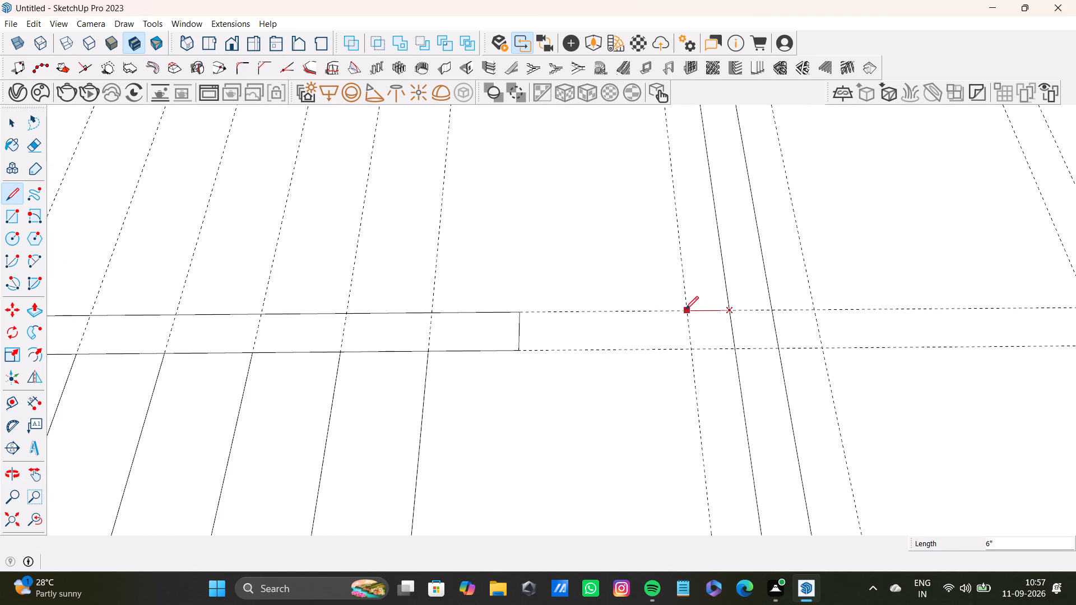
pyautogui.click(685, 309)
pyautogui.click(694, 351)
pyautogui.click(732, 348)
pyautogui.press('space')
pyautogui.click(734, 338)
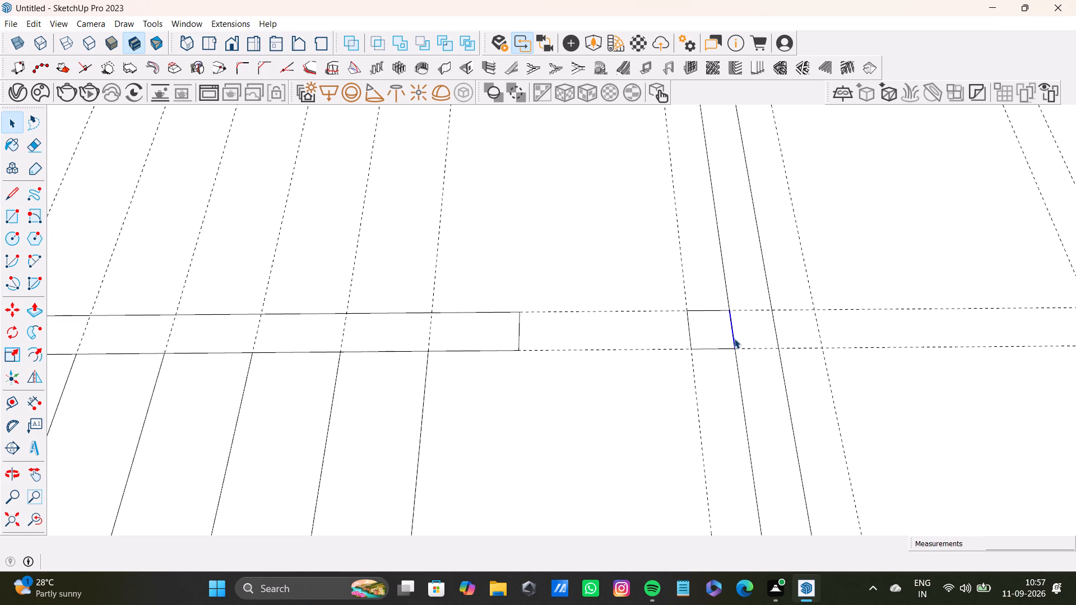
pyautogui.press('Delete')
# Draw a 9" line across the red-axis wall's thickness at the end of the last series line.
pyautogui.scroll(-13, 724, 349)
pyautogui.keyDown('shift'); pyautogui.moveTo(722, 374); pyautogui.dragTo(722, 298, button='middle'); pyautogui.keyUp('shift')
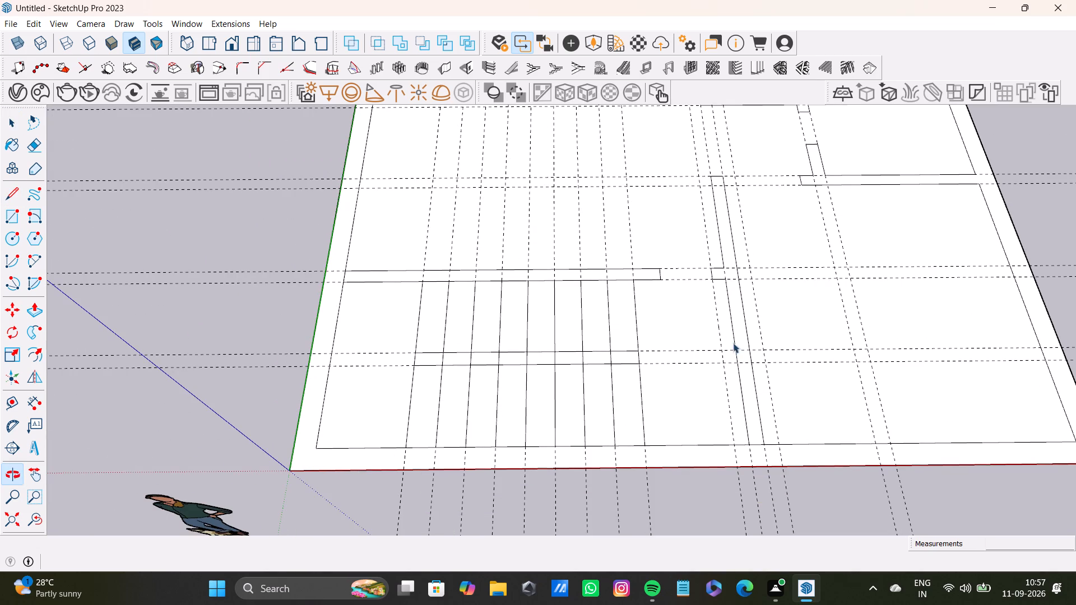
pyautogui.keyDown('shift'); pyautogui.moveTo(733, 383); pyautogui.dragTo(725, 356, button='middle'); pyautogui.keyUp('shift')
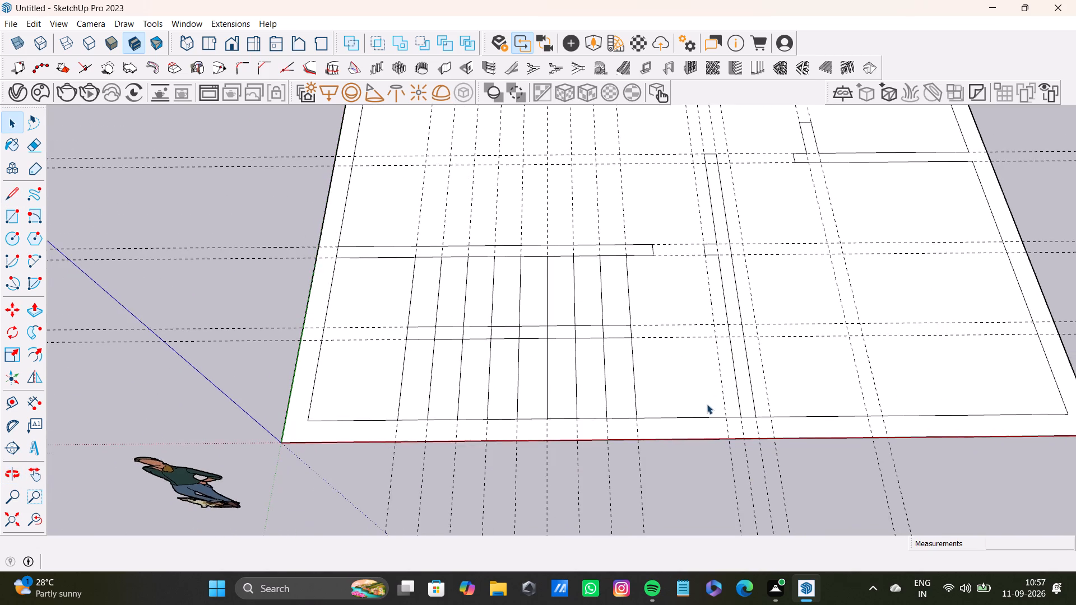
pyautogui.scroll(3, 707, 404)
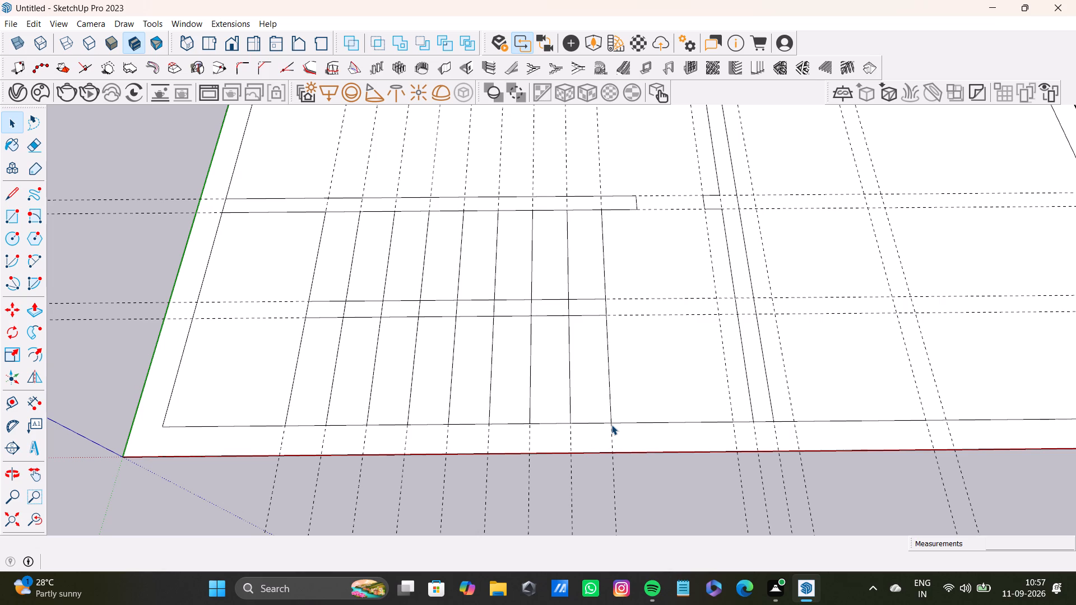
pyautogui.press('l')
pyautogui.click(614, 423)
pyautogui.click(612, 452)
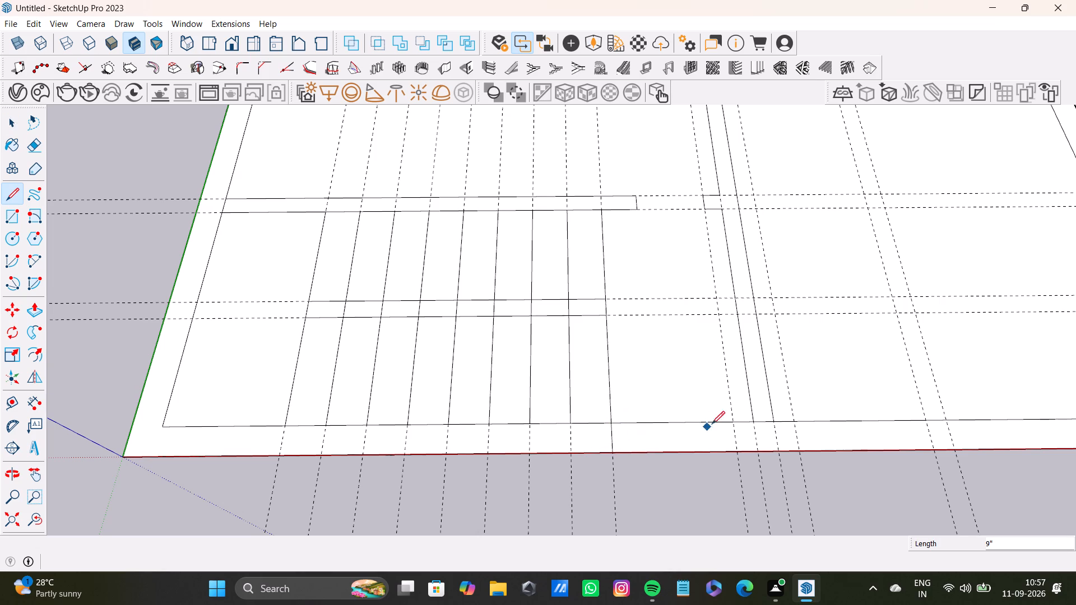
# Draw 9" lines across the red-axis wall at the lengthwise partition's near face and at the guide 6" before it.
pyautogui.click(734, 422)
pyautogui.press('space')
pyautogui.press('l')
pyautogui.click(752, 421)
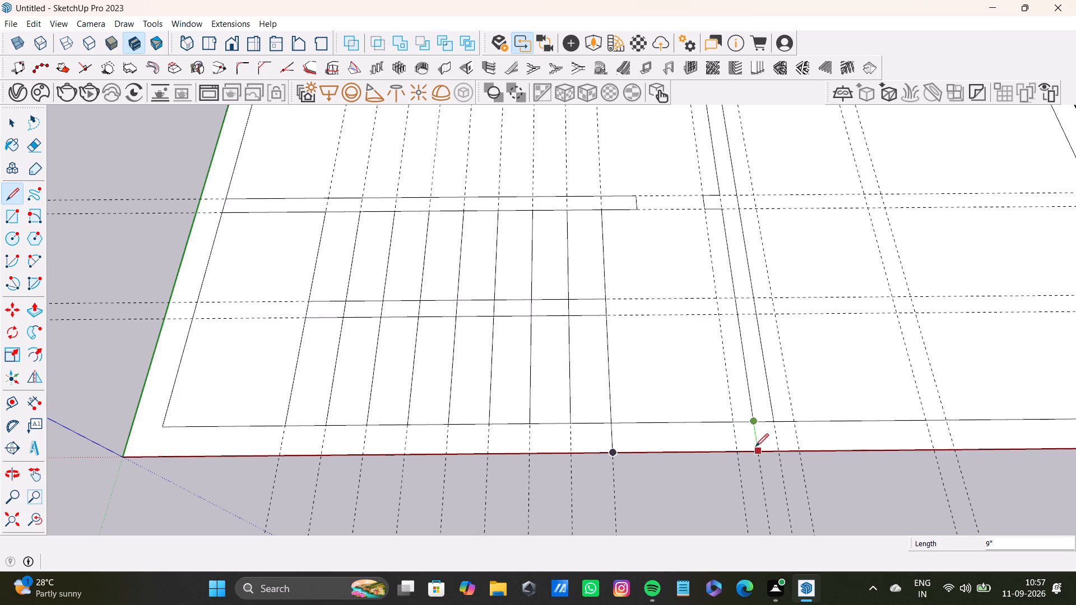
pyautogui.click(757, 453)
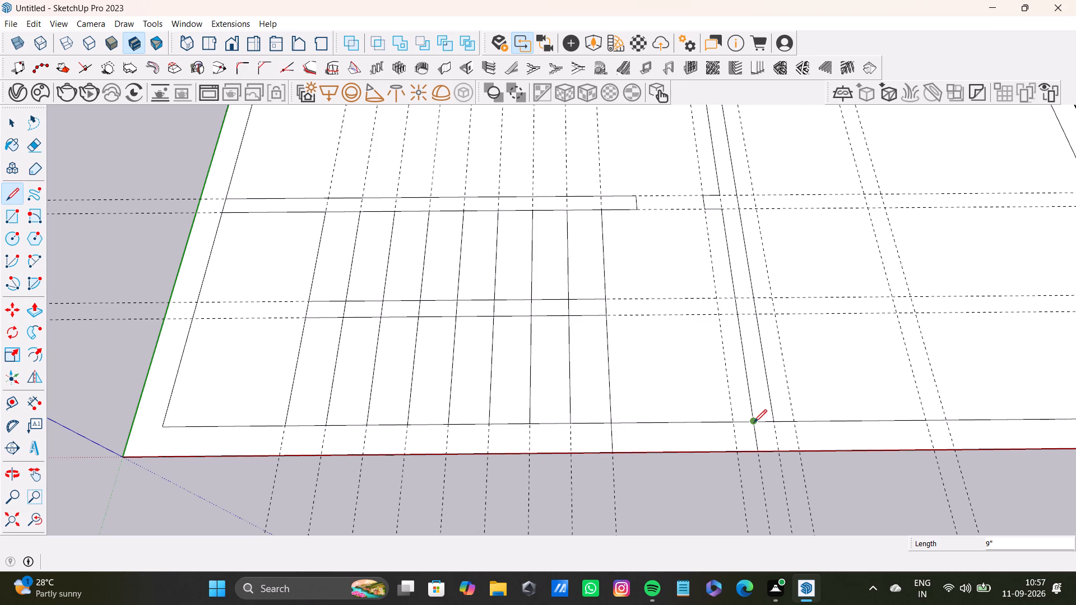
pyautogui.click(754, 422)
pyautogui.click(734, 422)
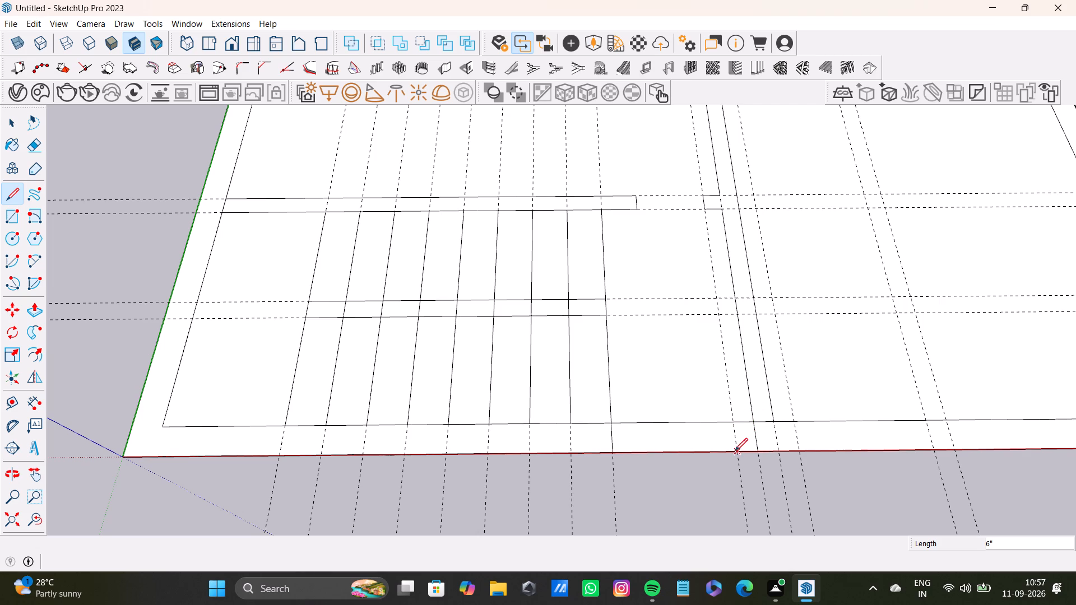
pyautogui.click(735, 451)
pyautogui.click(731, 422)
pyautogui.press('space')
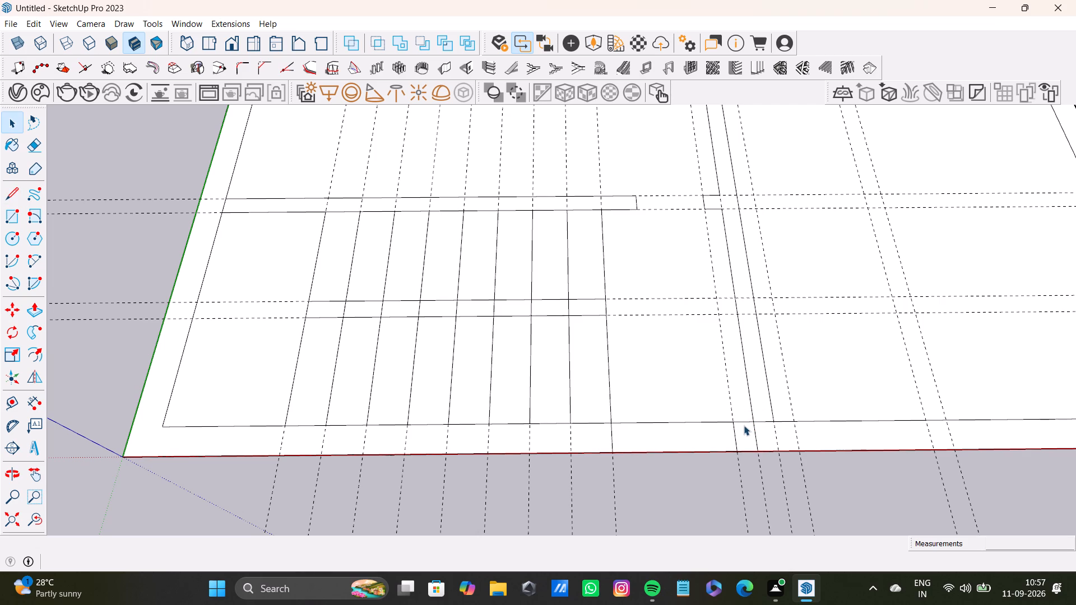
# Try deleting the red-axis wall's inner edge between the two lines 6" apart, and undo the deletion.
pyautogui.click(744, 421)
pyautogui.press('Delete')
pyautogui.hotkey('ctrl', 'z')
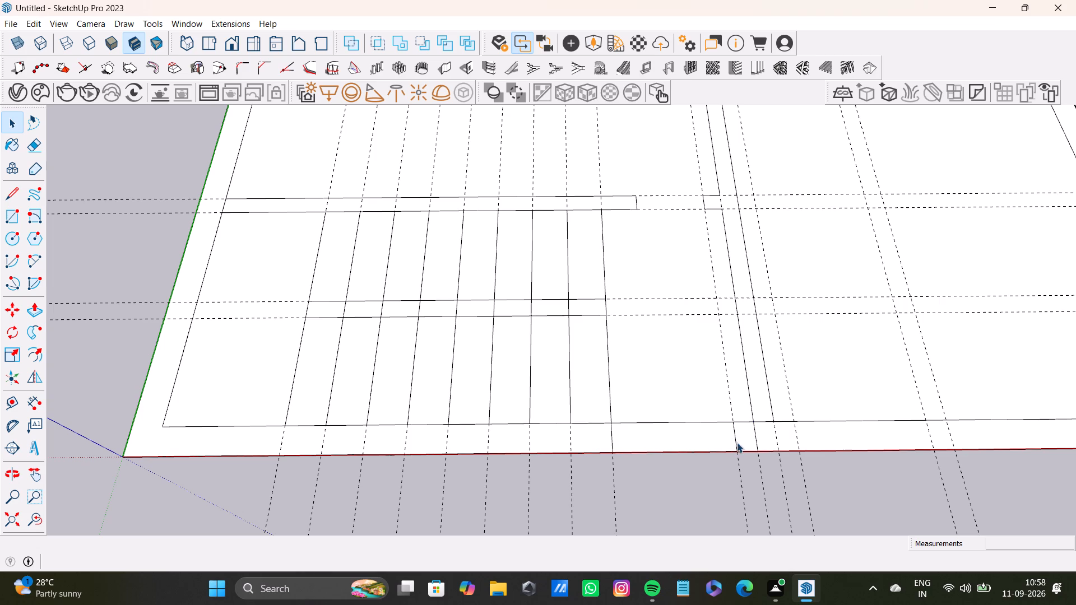
# Delete the 9" line across the red-axis wall at the lengthwise partition's near face.
pyautogui.click(736, 444)
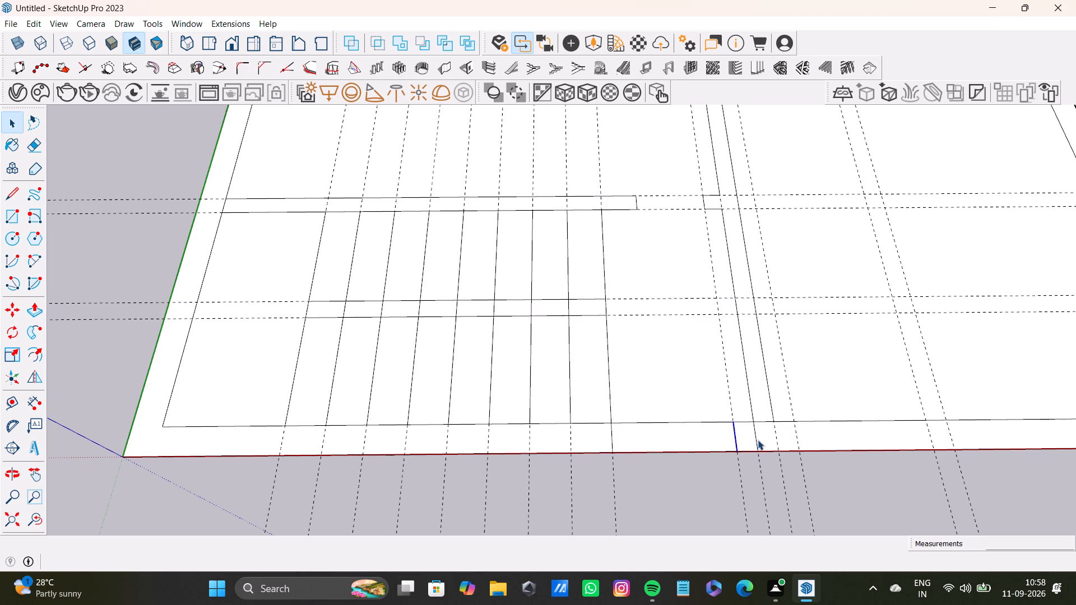
pyautogui.press('space')
pyautogui.scroll(-7, 667, 323)
pyautogui.keyDown('shift'); pyautogui.moveTo(683, 317); pyautogui.dragTo(646, 366, button='middle'); pyautogui.keyUp('shift')
pyautogui.scroll(8, 646, 348)
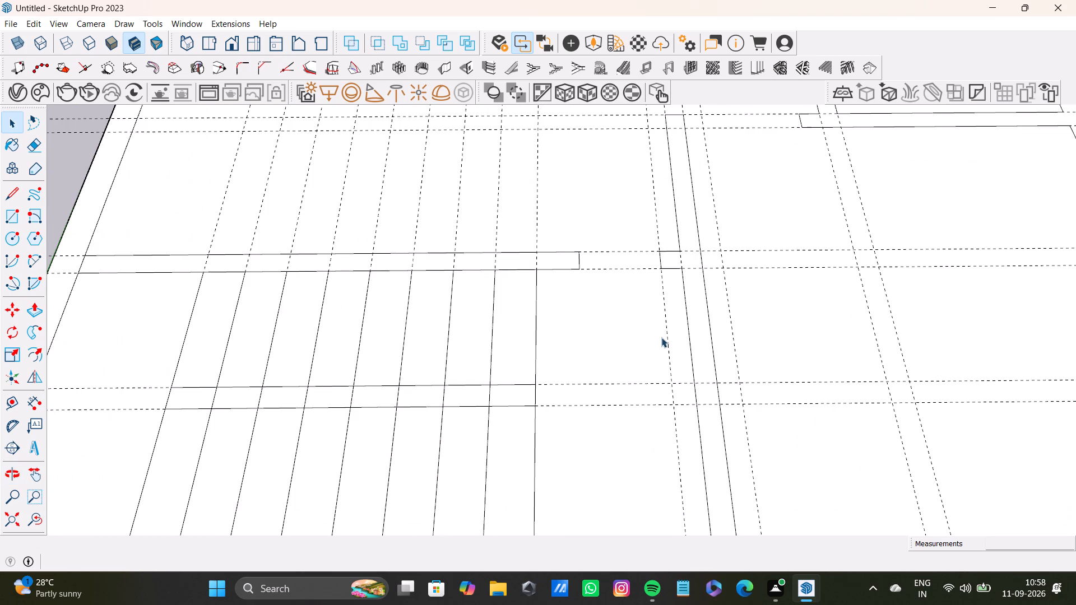
pyautogui.scroll(-3, 616, 341)
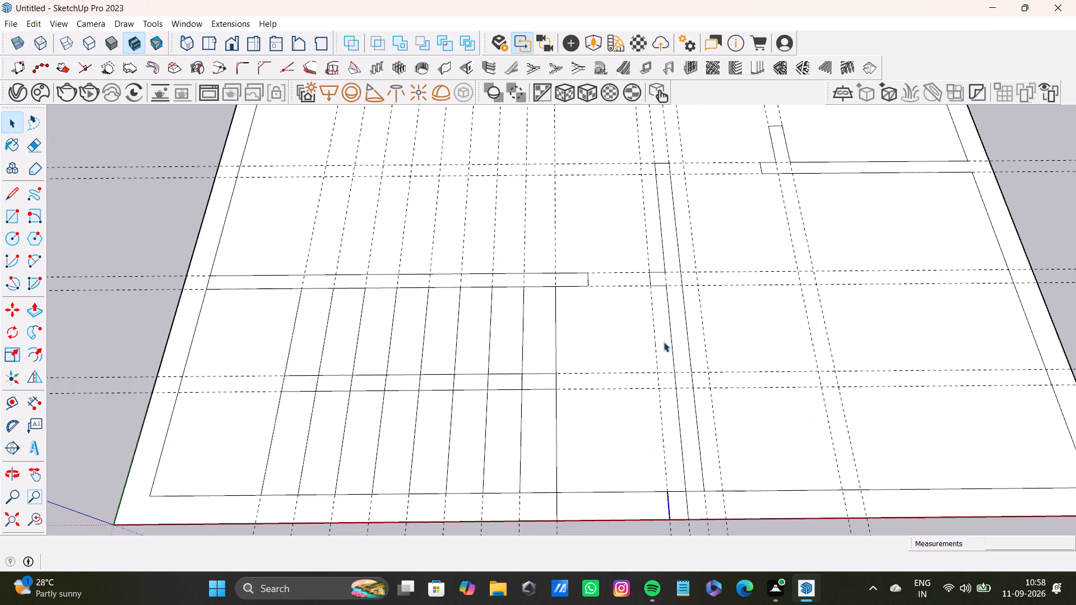
pyautogui.scroll(8, 681, 518)
pyautogui.click(701, 512)
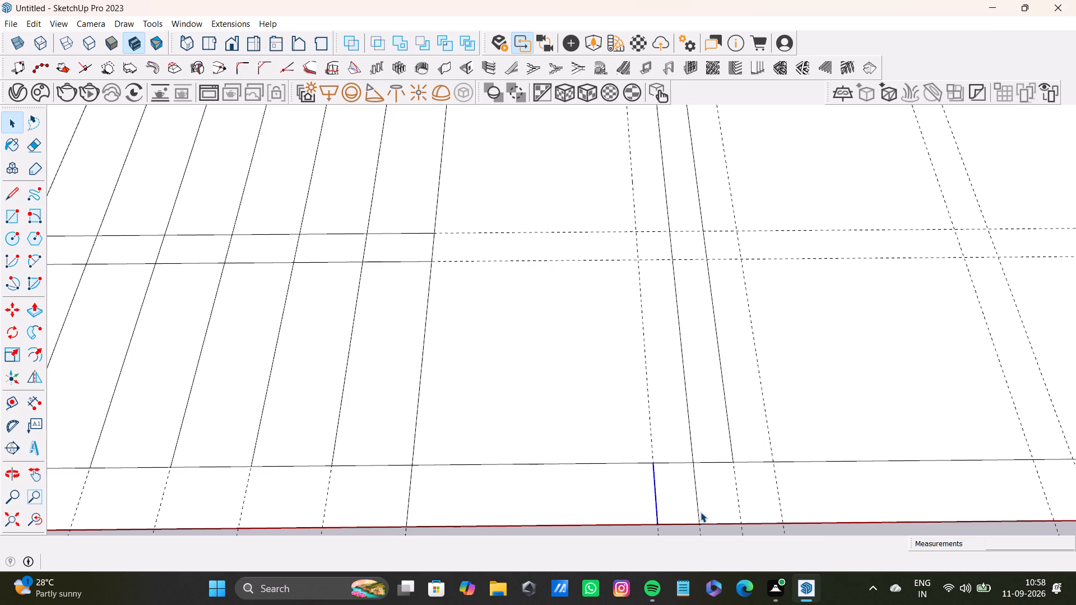
pyautogui.click(700, 509)
pyautogui.press('Delete')
pyautogui.press('space')
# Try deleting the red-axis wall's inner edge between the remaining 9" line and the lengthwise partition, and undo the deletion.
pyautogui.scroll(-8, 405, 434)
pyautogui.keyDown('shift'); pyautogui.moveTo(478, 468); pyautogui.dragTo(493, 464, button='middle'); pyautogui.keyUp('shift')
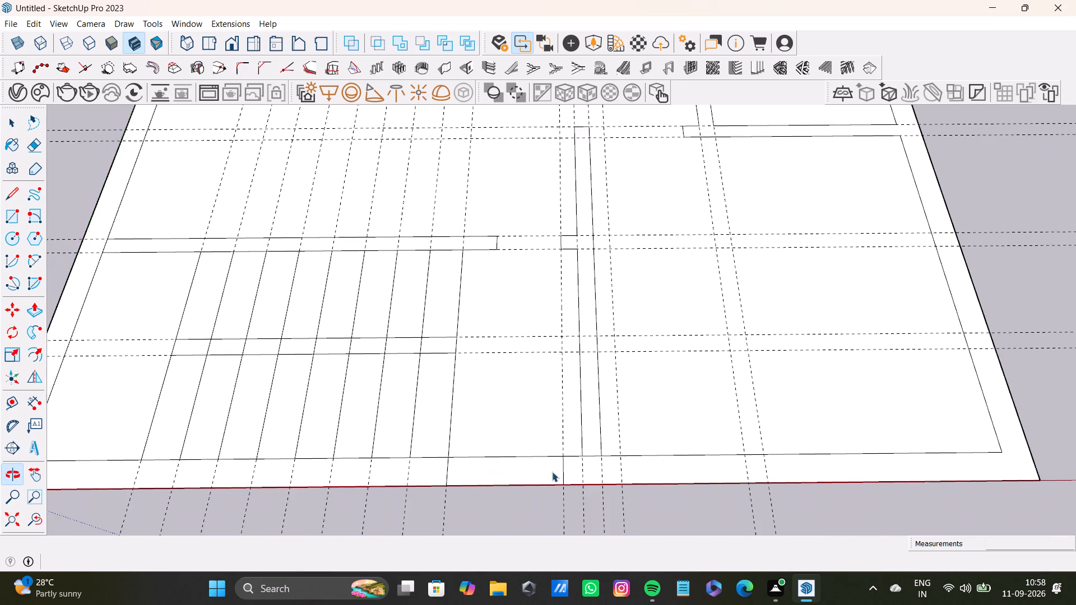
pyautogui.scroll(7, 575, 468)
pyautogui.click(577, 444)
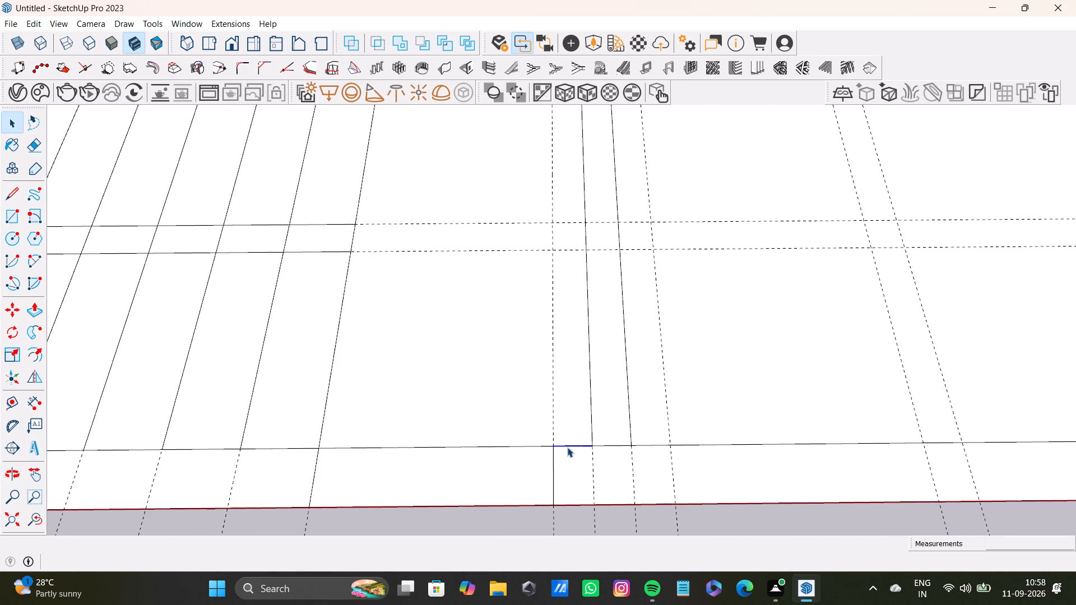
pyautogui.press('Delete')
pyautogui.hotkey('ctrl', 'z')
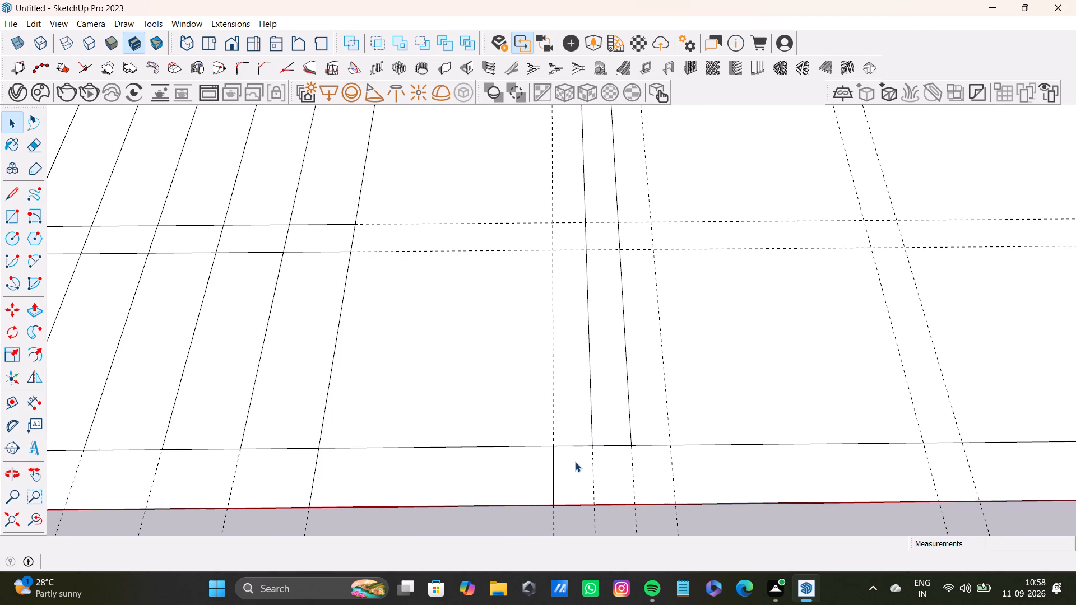
# Delete the red-axis wall's inner edge between the two faces of the lengthwise partition.
pyautogui.scroll(-4, 530, 487)
pyautogui.keyDown('shift'); pyautogui.moveTo(500, 469); pyautogui.dragTo(523, 439, button='middle'); pyautogui.keyUp('shift')
pyautogui.scroll(-4, 419, 245)
pyautogui.keyDown('shift'); pyautogui.moveTo(489, 272); pyautogui.dragTo(492, 372, button='middle'); pyautogui.keyUp('shift')
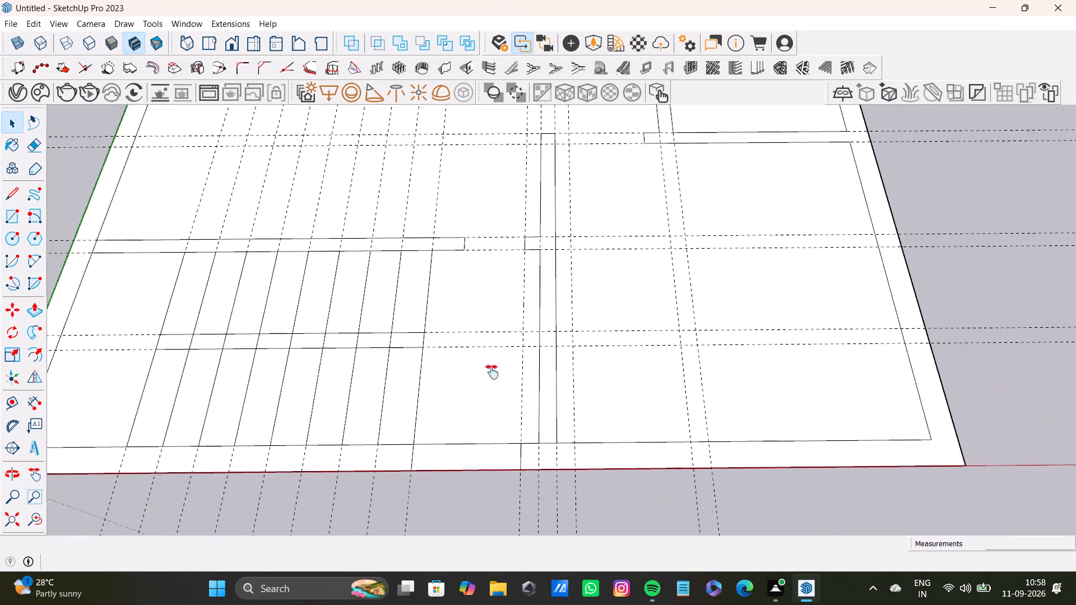
pyautogui.keyDown('shift'); pyautogui.moveTo(492, 372); pyautogui.dragTo(493, 389, button='middle'); pyautogui.keyUp('shift')
pyautogui.scroll(3, 571, 429)
pyautogui.keyDown('shift'); pyautogui.moveTo(571, 431); pyautogui.dragTo(564, 353, button='middle'); pyautogui.keyUp('shift')
pyautogui.scroll(6, 531, 446)
pyautogui.click(541, 424)
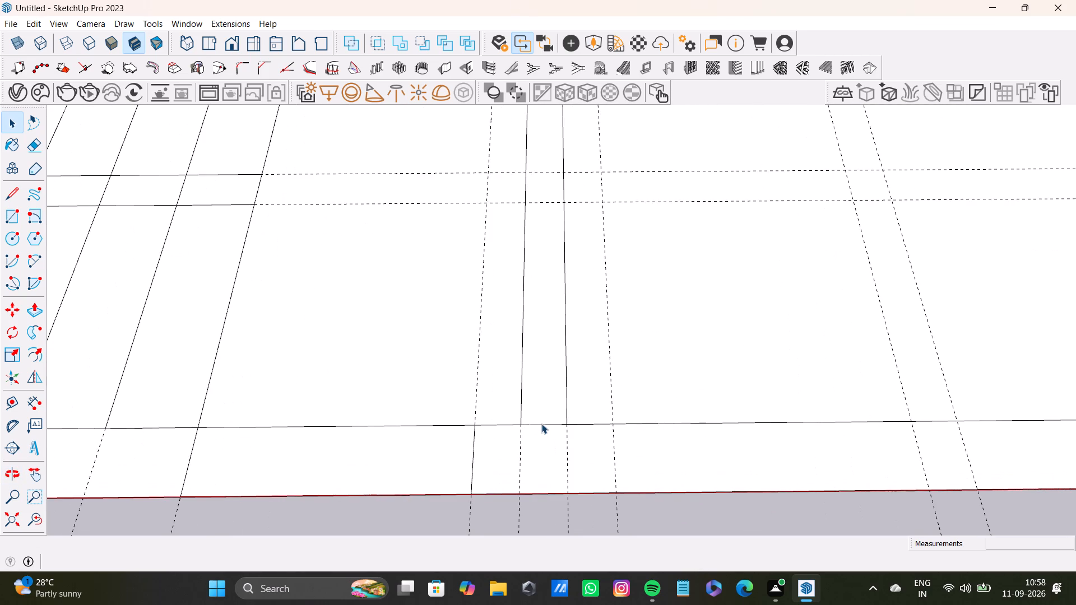
pyautogui.press('Delete')
# Inspect the wall and partition junctions around the line series and the lengthwise partition.
pyautogui.scroll(-7, 458, 419)
pyautogui.keyDown('shift'); pyautogui.moveTo(438, 420); pyautogui.dragTo(586, 398, button='middle'); pyautogui.keyUp('shift')
pyautogui.scroll(4, 444, 401)
pyautogui.scroll(-7, 442, 399)
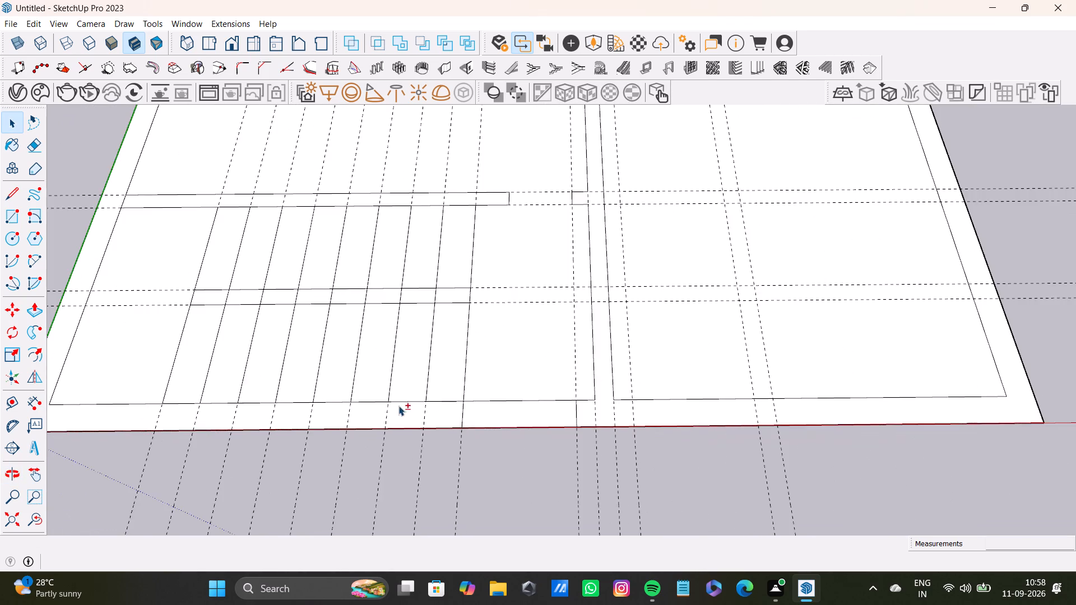
pyautogui.keyDown('shift'); pyautogui.moveTo(393, 406); pyautogui.dragTo(692, 412, button='middle'); pyautogui.keyUp('shift')
pyautogui.scroll(4, 244, 387)
pyautogui.scroll(-9, 405, 411)
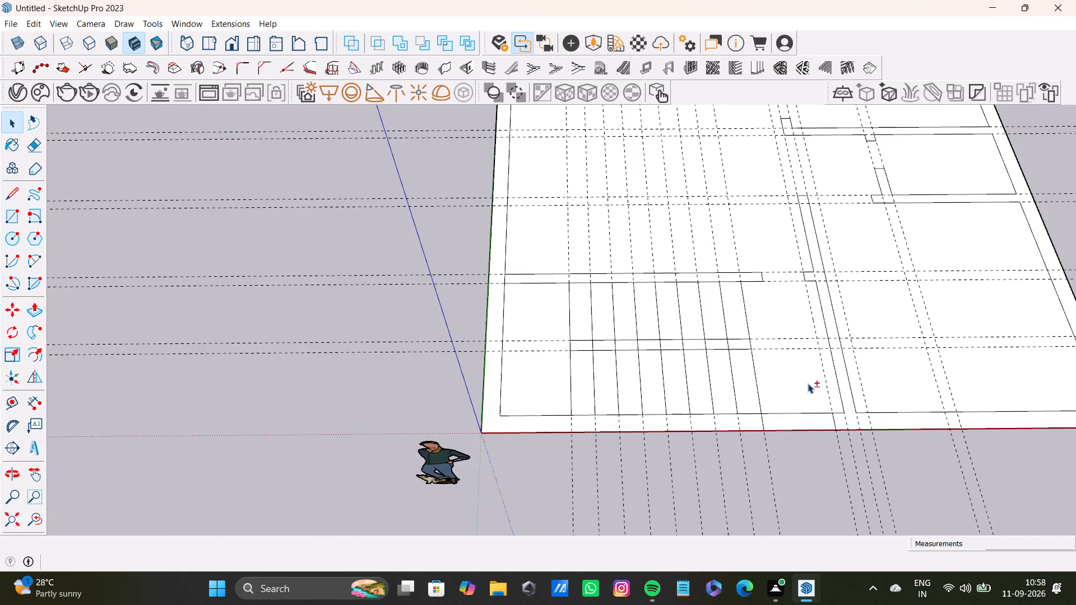
pyautogui.keyDown('shift'); pyautogui.moveTo(787, 368); pyautogui.dragTo(428, 399, button='middle'); pyautogui.keyUp('shift')
pyautogui.scroll(2, 450, 407)
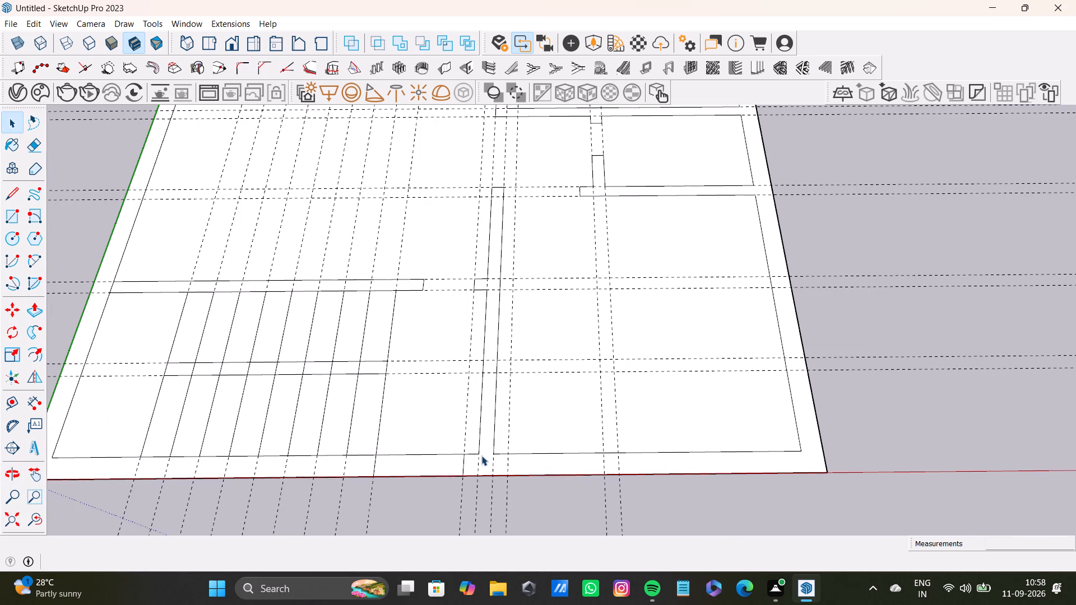
pyautogui.scroll(-4, 621, 377)
pyautogui.keyDown('shift'); pyautogui.moveTo(552, 357); pyautogui.dragTo(551, 387, button='middle'); pyautogui.keyUp('shift')
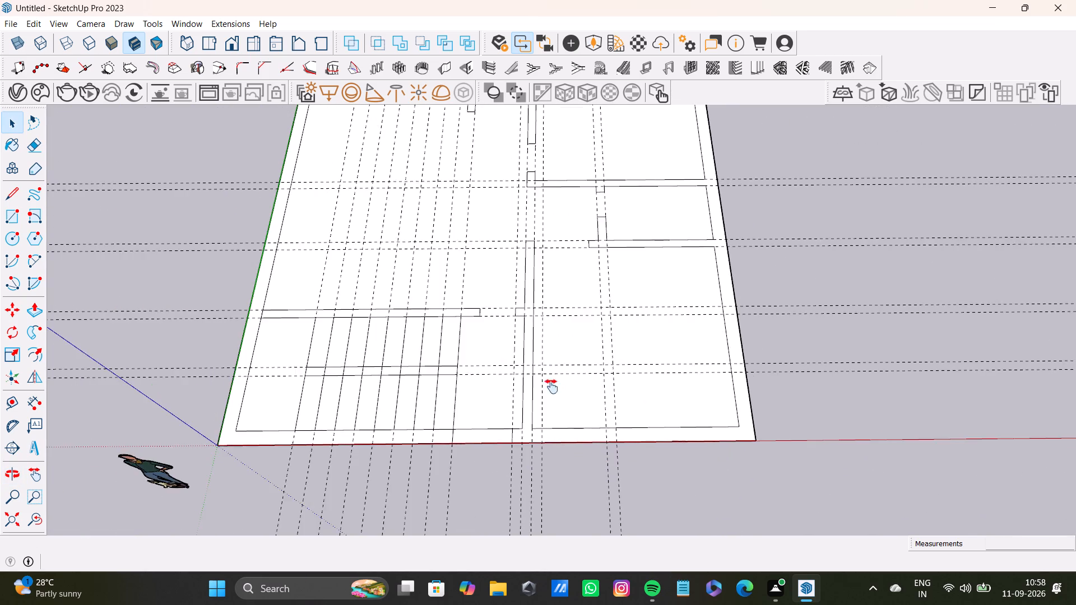
pyautogui.keyDown('shift'); pyautogui.moveTo(551, 387); pyautogui.dragTo(546, 459, button='middle'); pyautogui.keyUp('shift')
pyautogui.moveTo(531, 424); pyautogui.dragTo(528, 471, button='middle')
pyautogui.scroll(12, 503, 409)
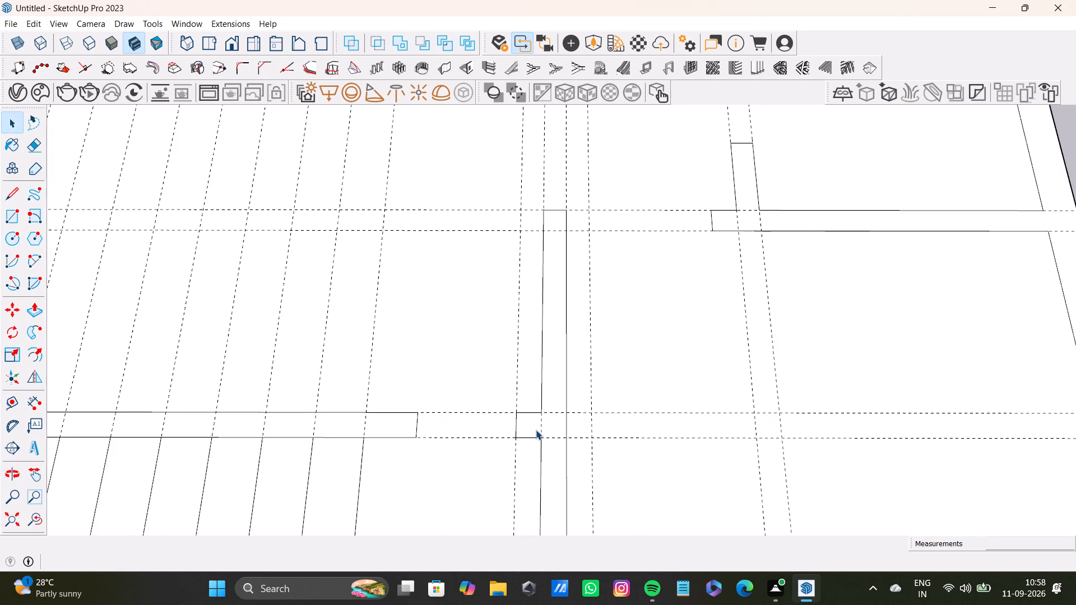
pyautogui.scroll(10, 536, 430)
pyautogui.scroll(-12, 611, 421)
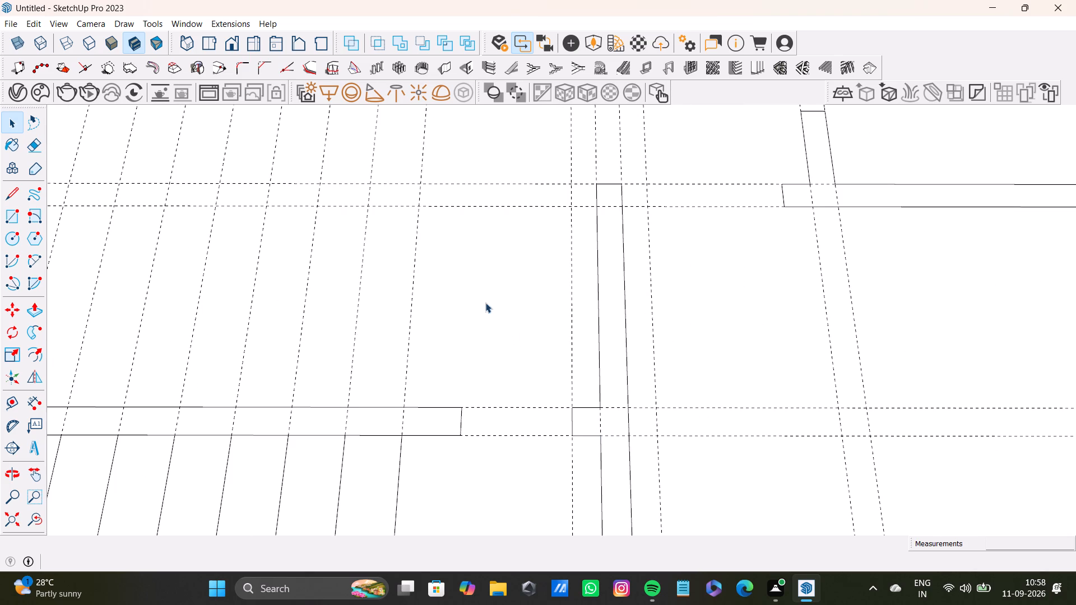
# Place a parallel guide about 6 5/16" from the last line-series guide, on the side toward the series.
pyautogui.scroll(-8, 472, 296)
pyautogui.keyDown('shift'); pyautogui.moveTo(457, 293); pyautogui.dragTo(496, 467, button='middle'); pyautogui.keyUp('shift')
pyautogui.moveTo(514, 400); pyautogui.dragTo(514, 448, button='middle')
pyautogui.scroll(-9, 515, 411)
pyautogui.keyDown('shift'); pyautogui.moveTo(512, 399); pyautogui.dragTo(512, 420, button='middle'); pyautogui.keyUp('shift')
pyautogui.scroll(4, 454, 367)
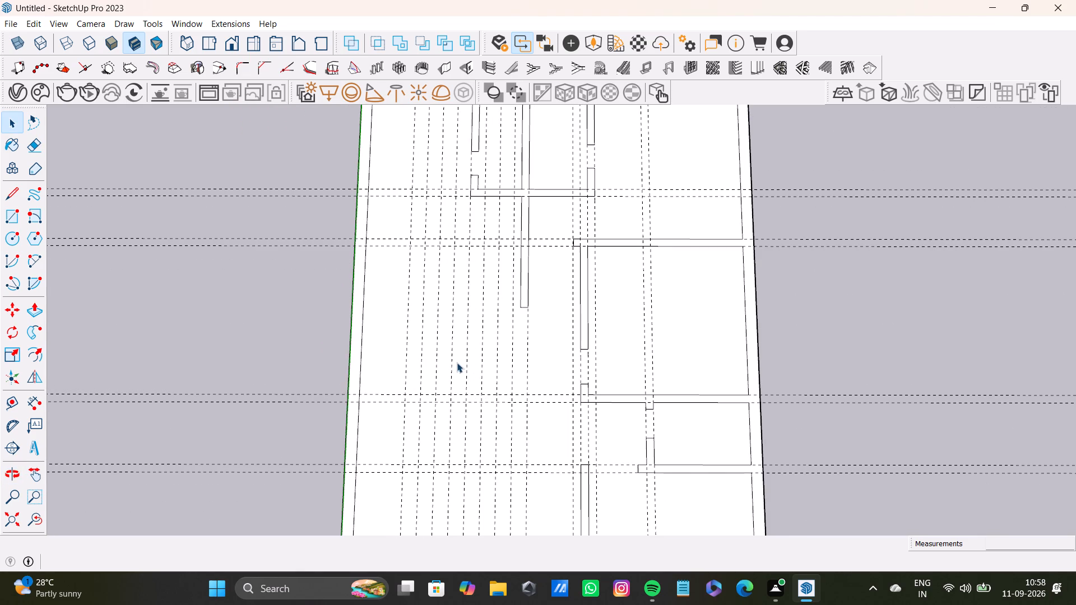
pyautogui.scroll(-2, 531, 385)
pyautogui.keyDown('shift'); pyautogui.moveTo(531, 387); pyautogui.dragTo(531, 322, button='middle'); pyautogui.keyUp('shift')
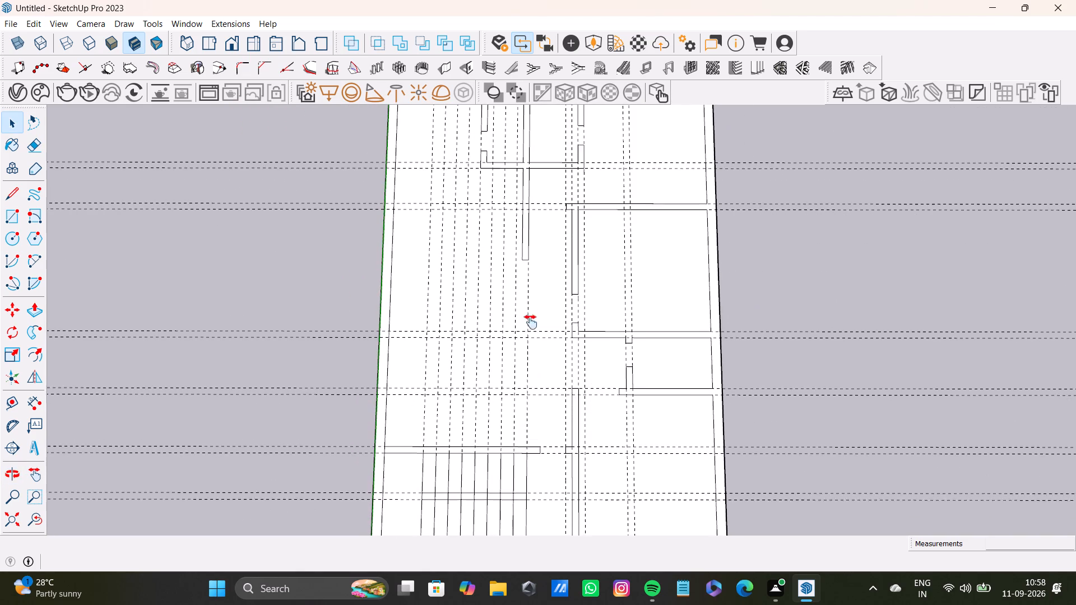
pyautogui.keyDown('shift'); pyautogui.moveTo(531, 322); pyautogui.dragTo(531, 320, button='middle'); pyautogui.keyUp('shift')
pyautogui.press('t')
pyautogui.scroll(7, 521, 350)
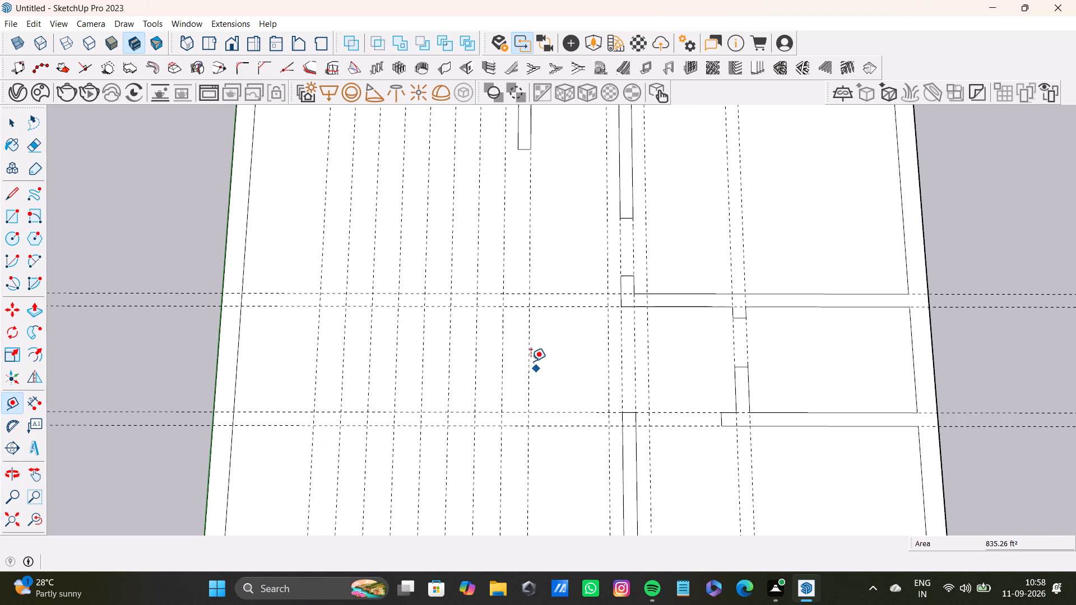
pyautogui.click(530, 364)
pyautogui.click(515, 359)
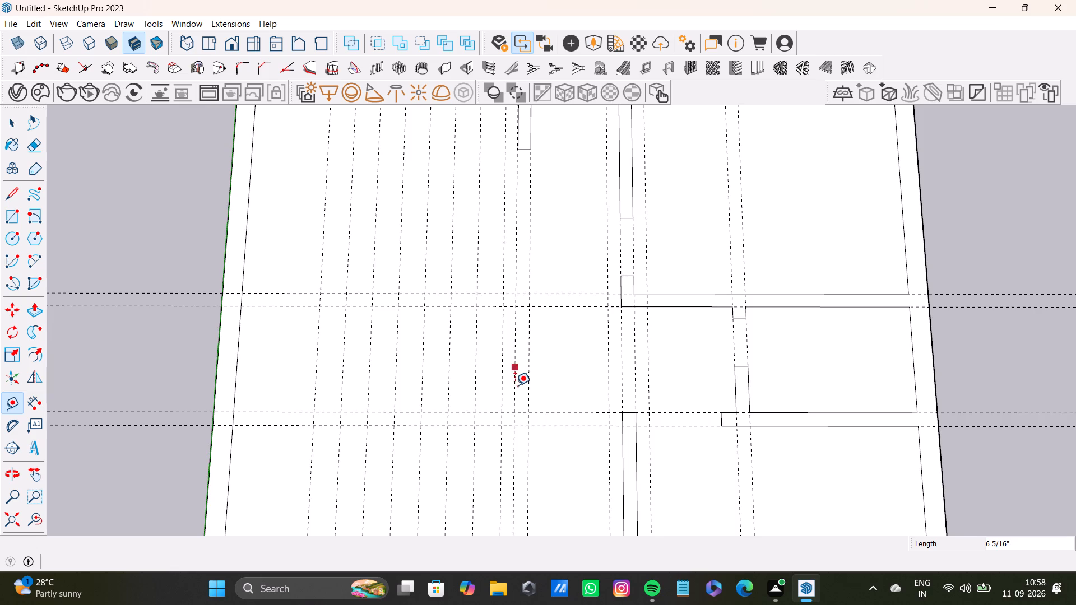
# Draw a 10'3" line along the new guide, starting from the crosswise partition's far edge and following the green axis.
pyautogui.scroll(-4, 515, 385)
pyautogui.keyDown('shift'); pyautogui.moveTo(514, 391); pyautogui.dragTo(514, 359, button='middle'); pyautogui.keyUp('shift')
pyautogui.press('l')
pyautogui.scroll(6, 516, 408)
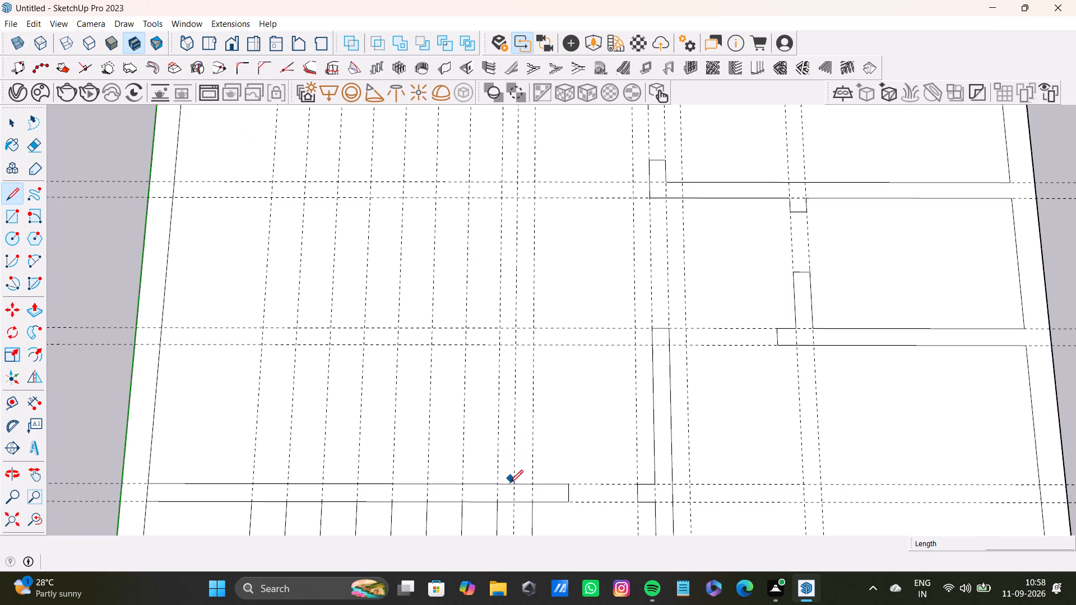
pyautogui.click(514, 485)
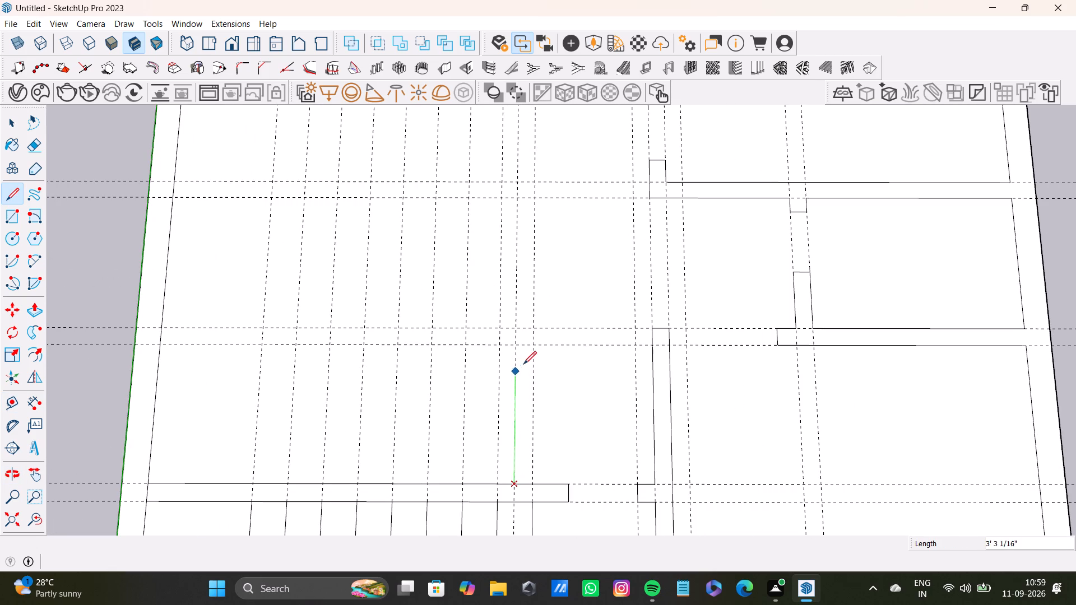
pyautogui.scroll(-4, 518, 297)
pyautogui.keyDown('shift'); pyautogui.moveTo(517, 276); pyautogui.dragTo(506, 373, button='middle'); pyautogui.keyUp('shift')
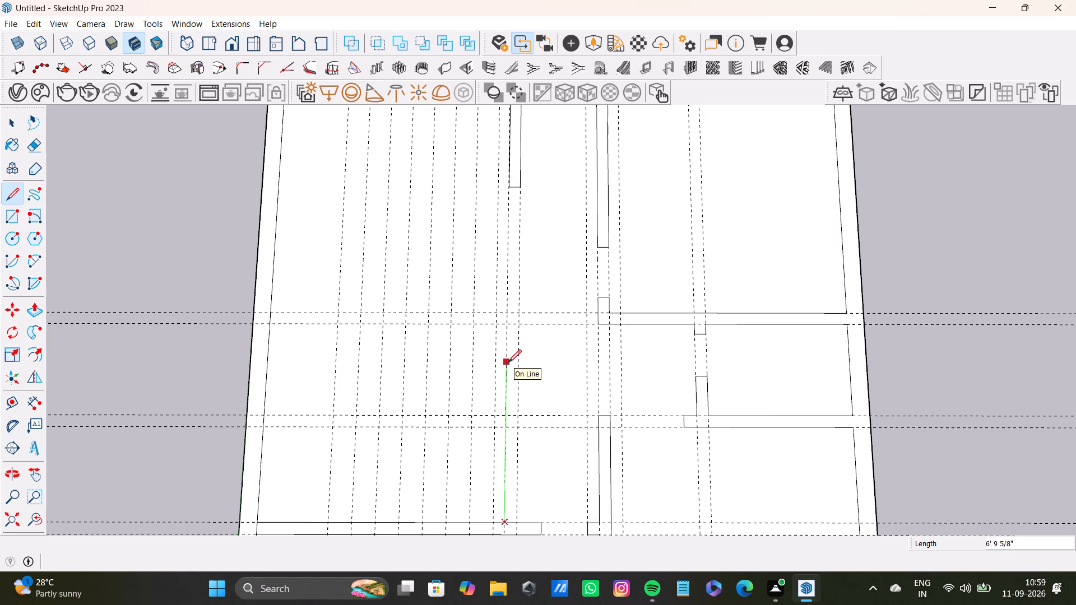
pyautogui.write("10'3")
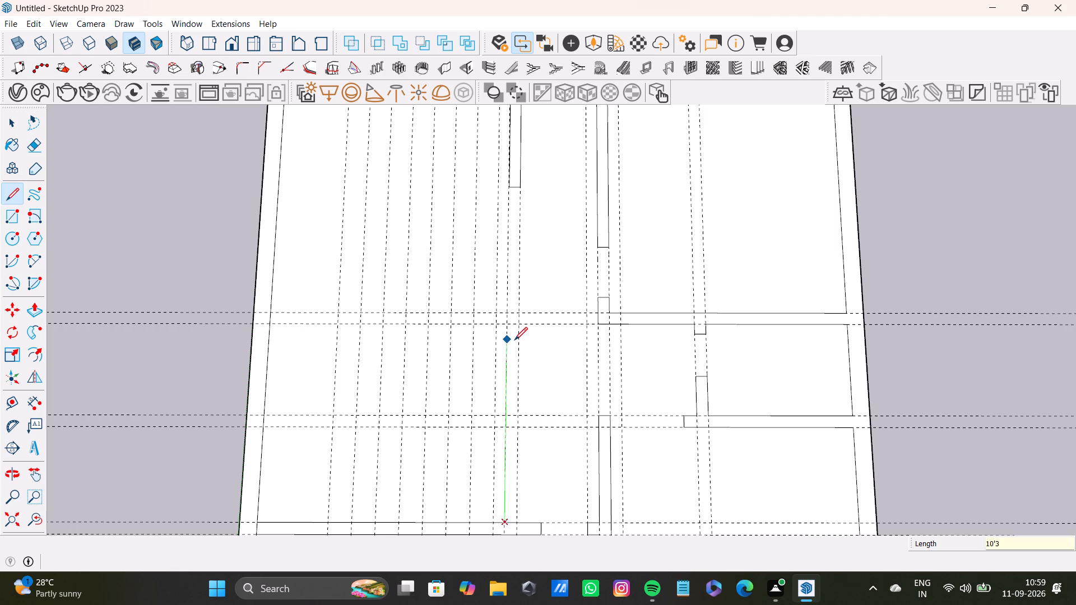
pyautogui.hotkey('shift', '"')
pyautogui.hotkey('shift', '"')
pyautogui.hotkey('shift', '"')
pyautogui.hotkey('shift', '"')
pyautogui.hotkey('shift', '"')
pyautogui.hotkey('shift', '"')
pyautogui.hotkey('shift', '"')
pyautogui.hotkey('shift', '"')
pyautogui.hotkey('shift', '"')
pyautogui.hotkey('shift', '"')
pyautogui.press('Return')
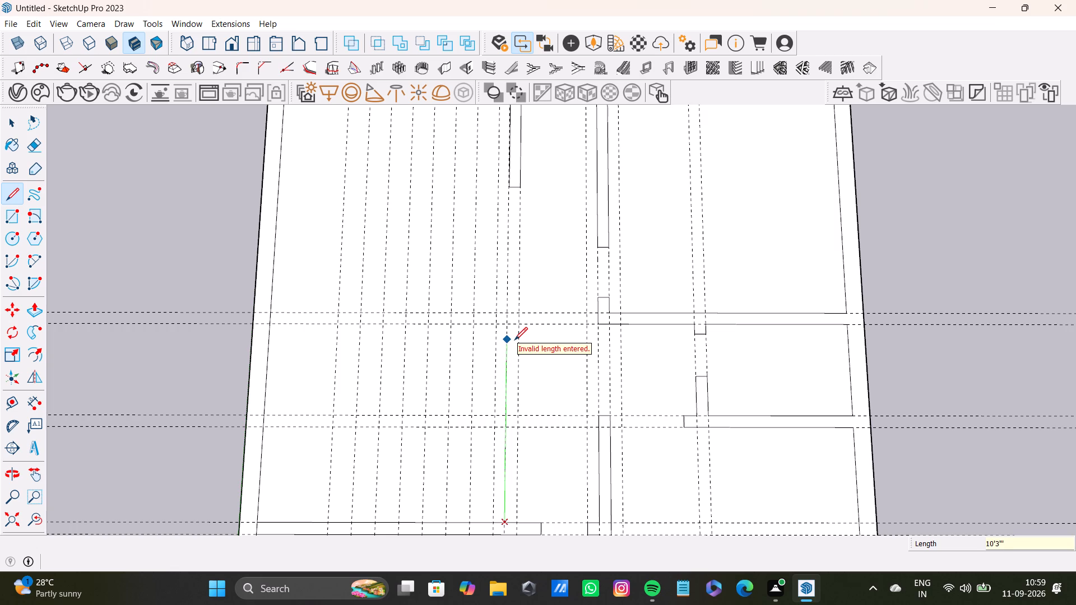
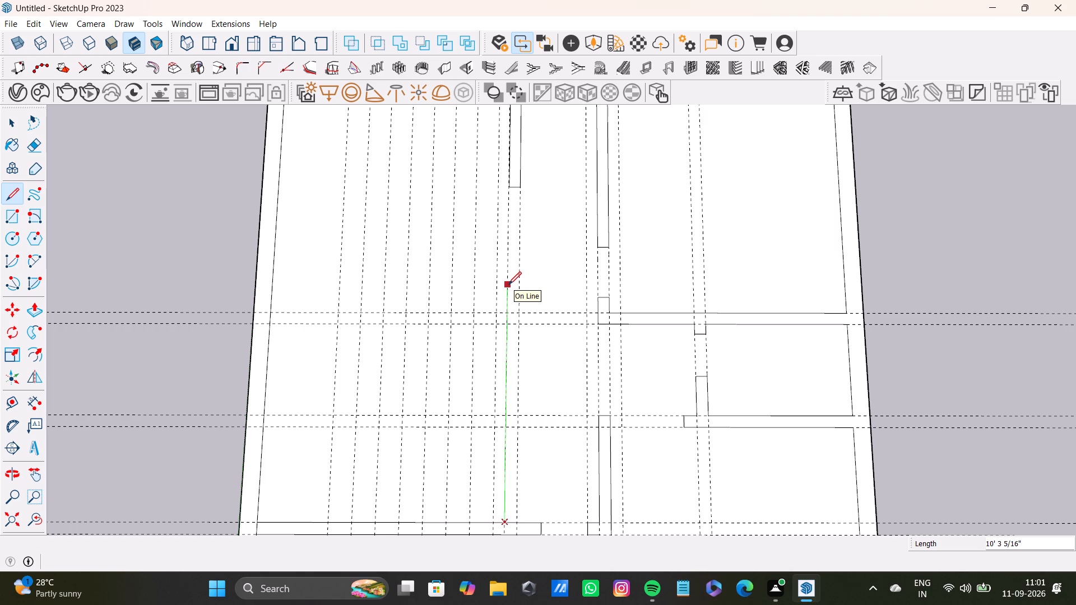
# Place a parallel guide 10'3" from the far edge of the crosswise partition that borders the line series.
pyautogui.press('space')
pyautogui.scroll(-8, 525, 378)
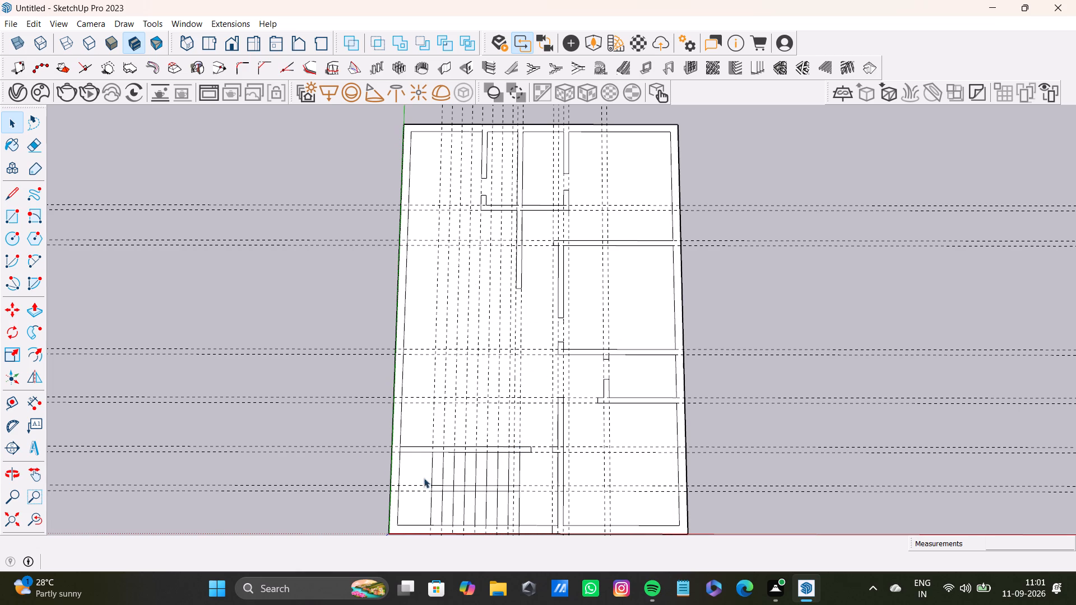
pyautogui.scroll(5, 477, 422)
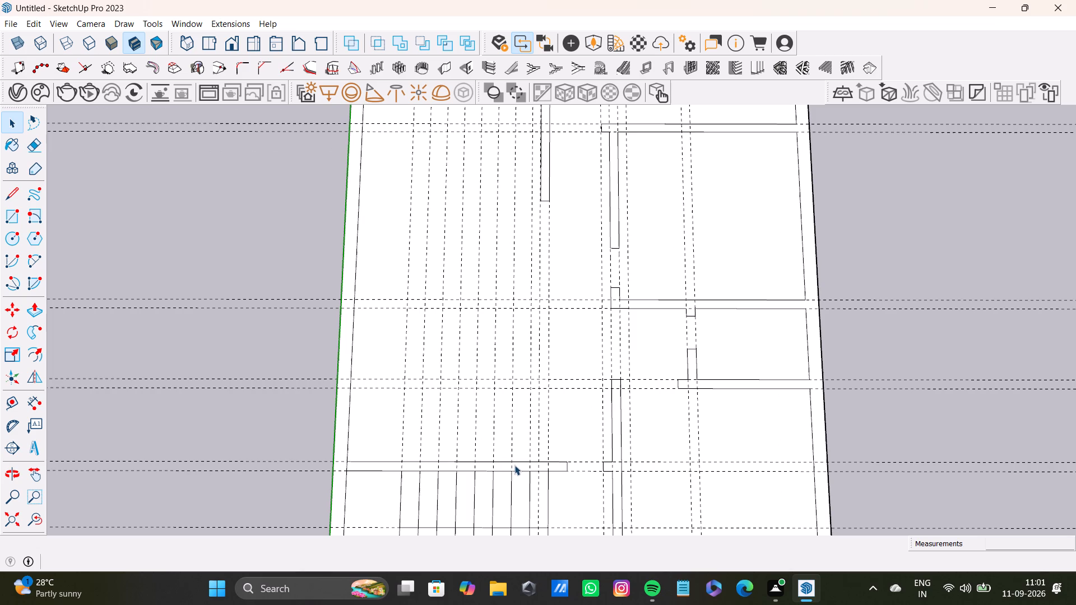
pyautogui.press('t')
pyautogui.click(483, 460)
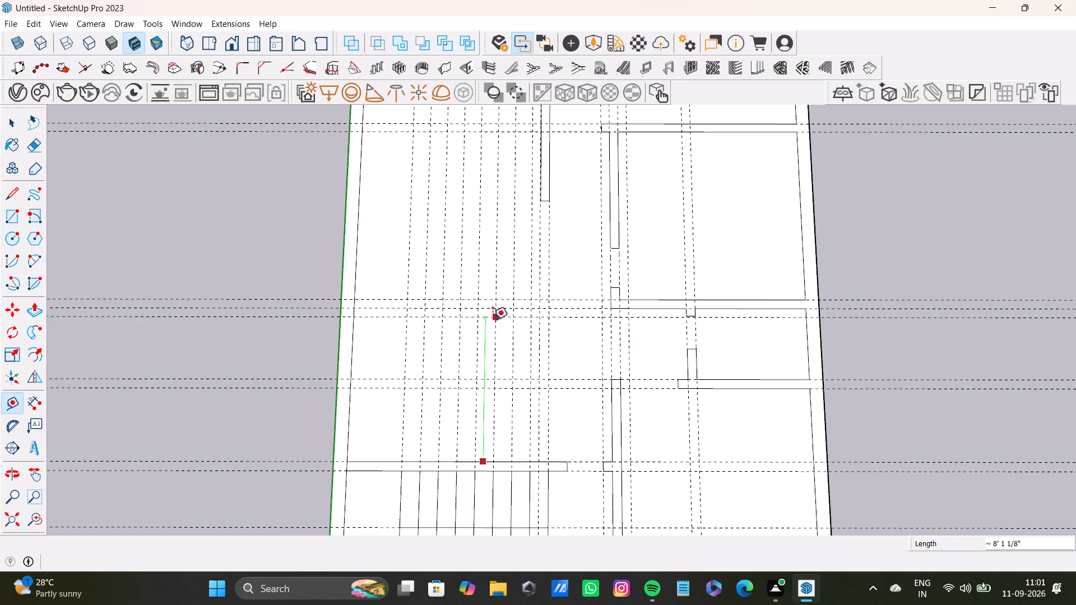
pyautogui.write("10'")
pyautogui.press('3')
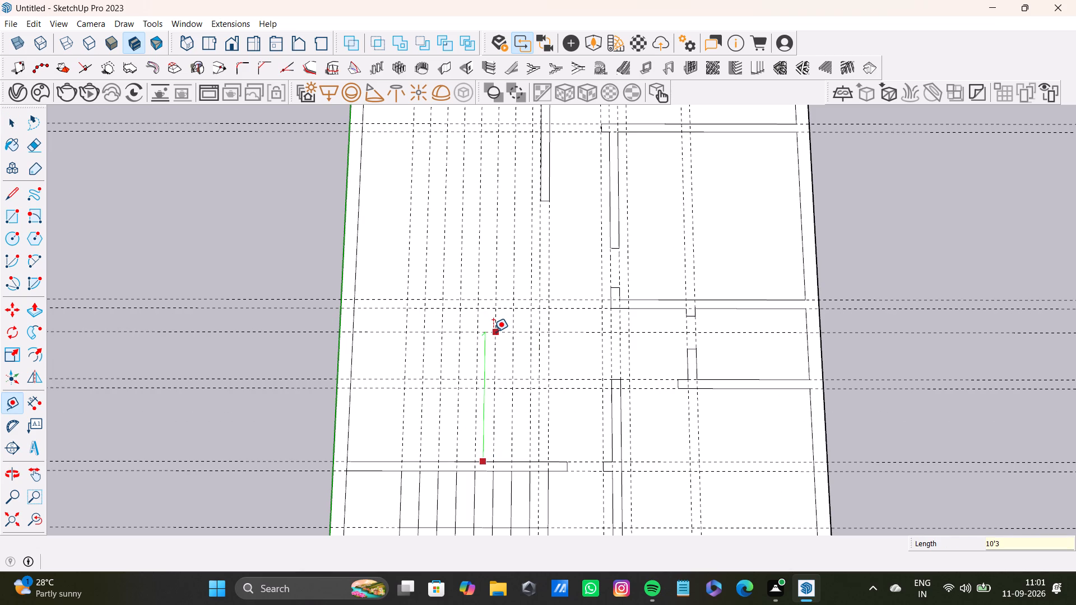
pyautogui.hotkey('shift', '"')
pyautogui.hotkey('shift', '"')
pyautogui.hotkey('shift', '"')
pyautogui.hotkey('shift', '"')
pyautogui.press('Return')
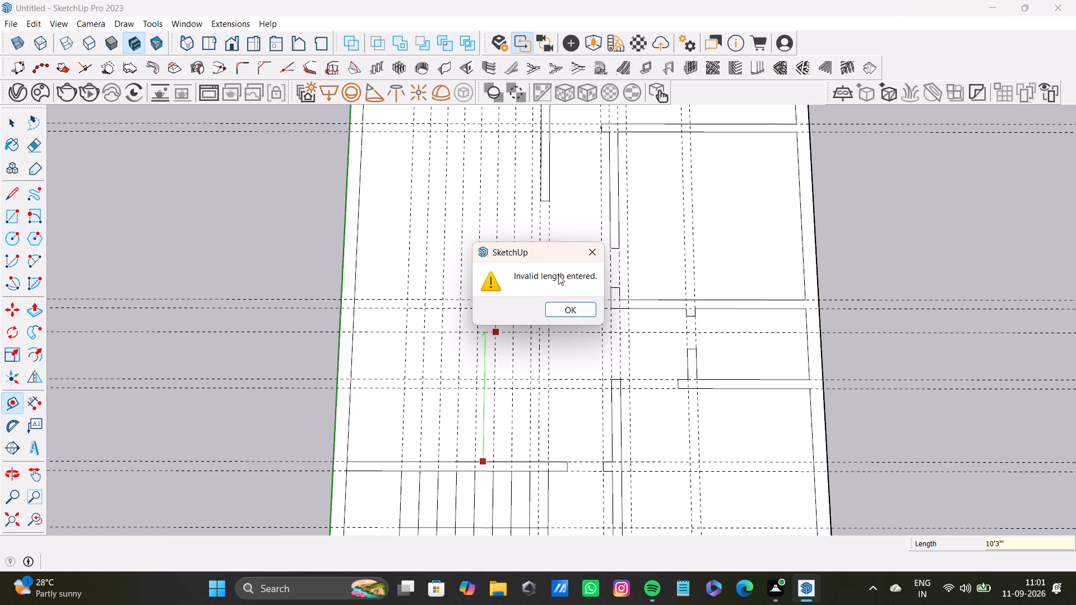
pyautogui.click(590, 260)
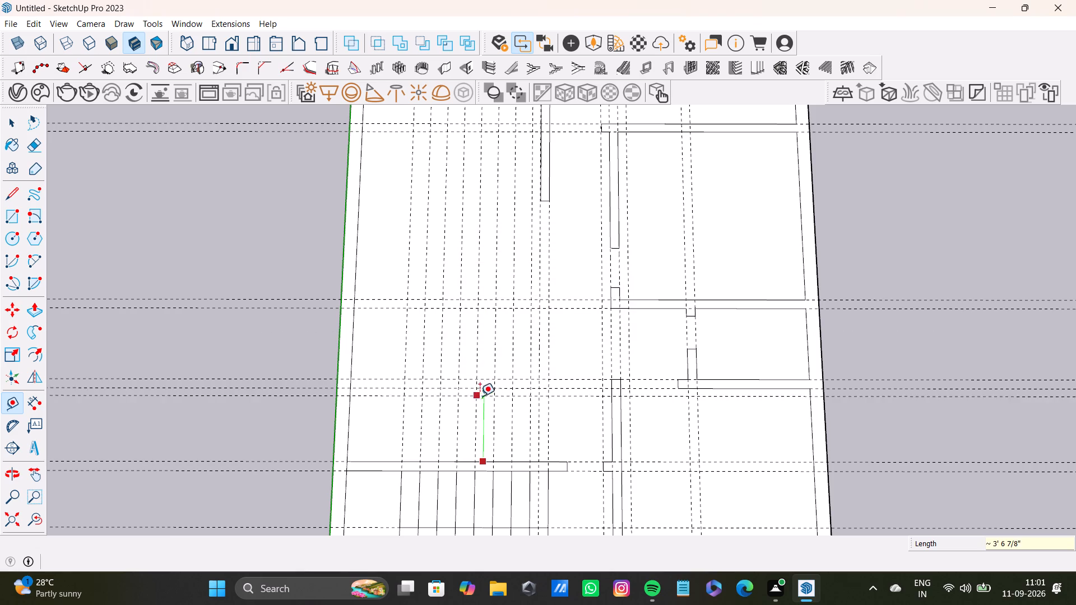
pyautogui.press('1')
pyautogui.press('0')
pyautogui.press("'")
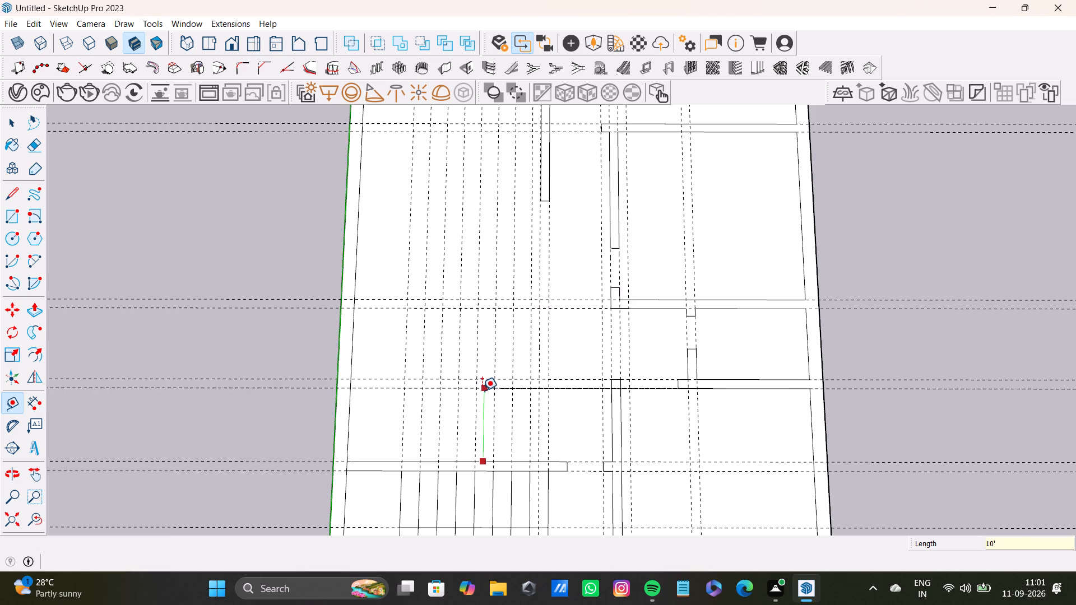
pyautogui.press('3')
pyautogui.hotkey('shift', '"')
pyautogui.press('Return')
pyautogui.press('space')
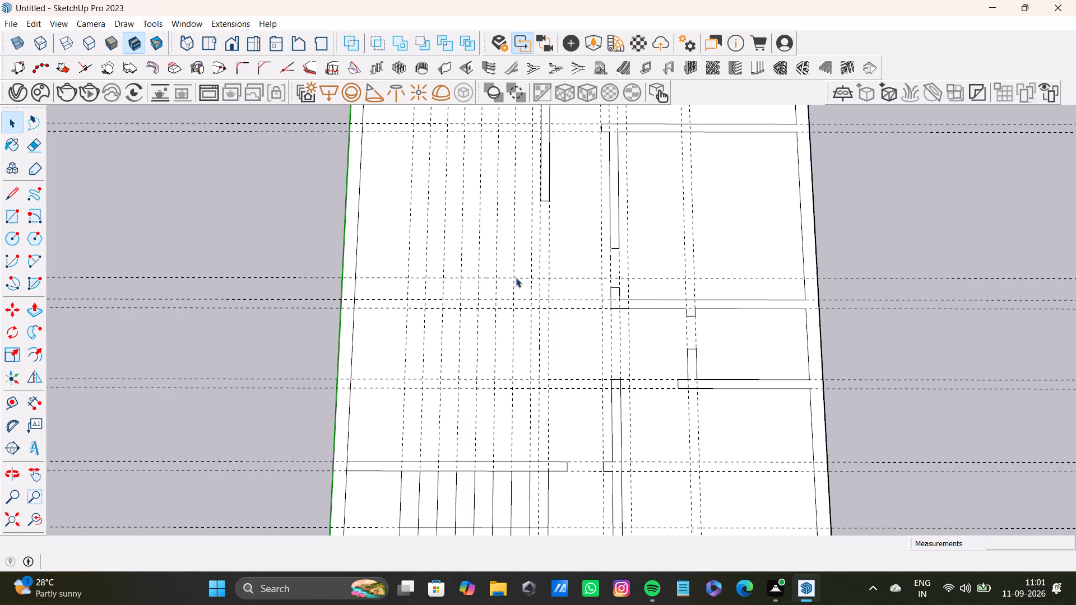
# Draw a 10'3" lengthwise partition outline between the two parallel guides, from the crosswise partition's far edge to the new guide.
pyautogui.press('l')
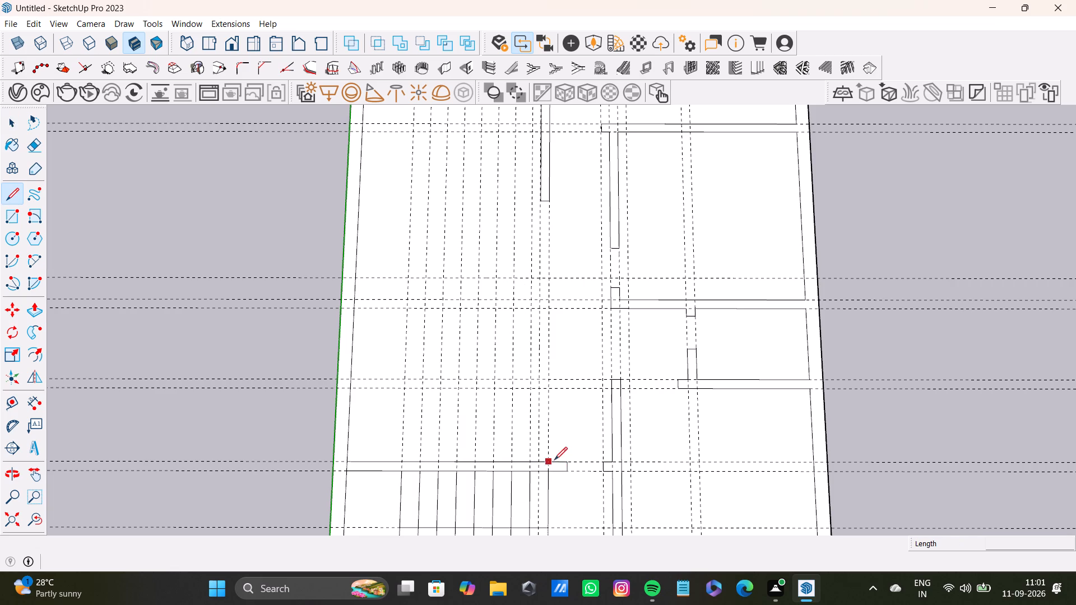
pyautogui.scroll(3, 540, 457)
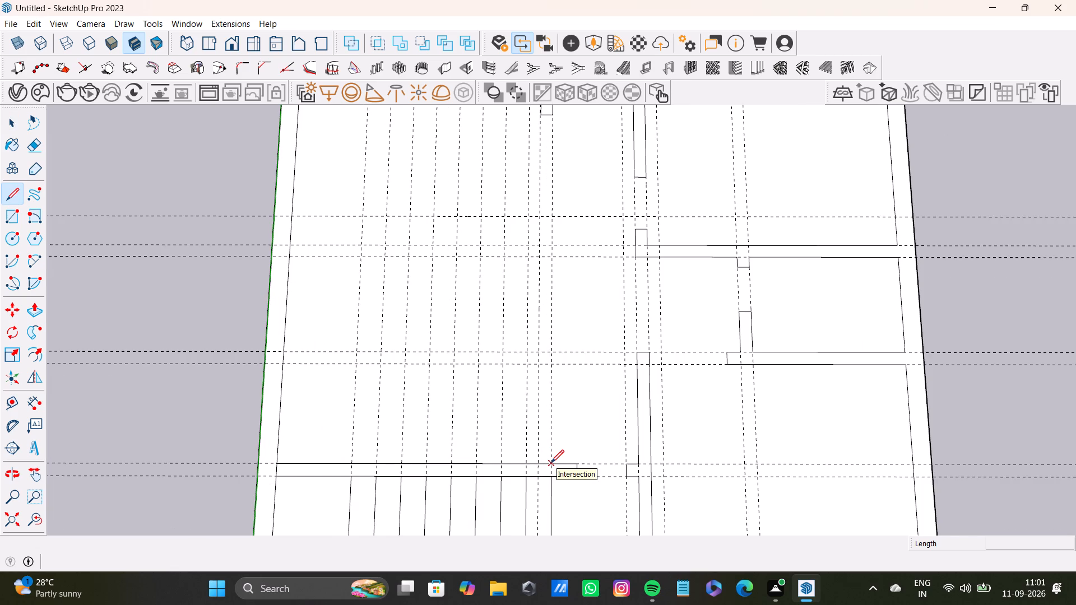
pyautogui.click(551, 463)
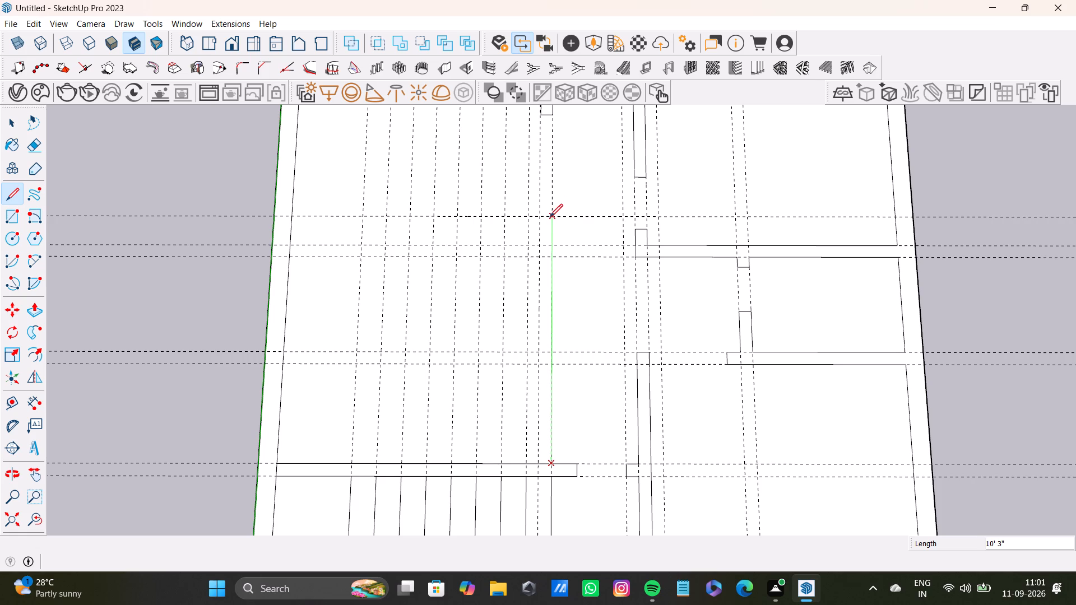
pyautogui.click(550, 217)
pyautogui.click(540, 215)
pyautogui.click(542, 464)
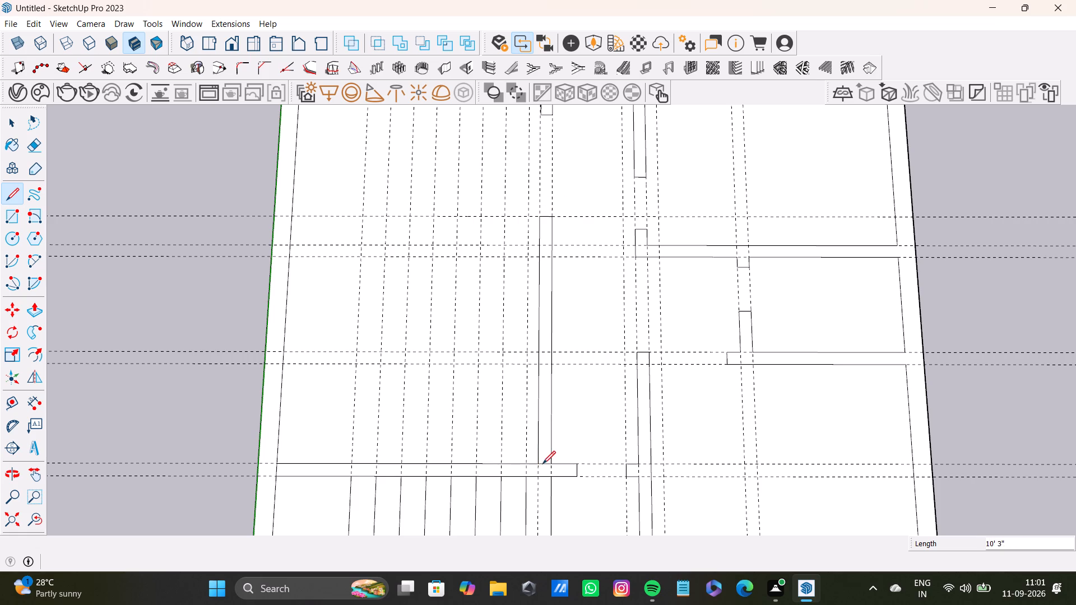
# Delete the crosswise partition's edge between the two faces of the new lengthwise partition.
pyautogui.press('space')
pyautogui.click(545, 464)
pyautogui.press('Delete')
# Place a parallel guide 7'9" from the lower edge of the far crosswise partition, toward the new lengthwise partition.
pyautogui.scroll(-5, 549, 429)
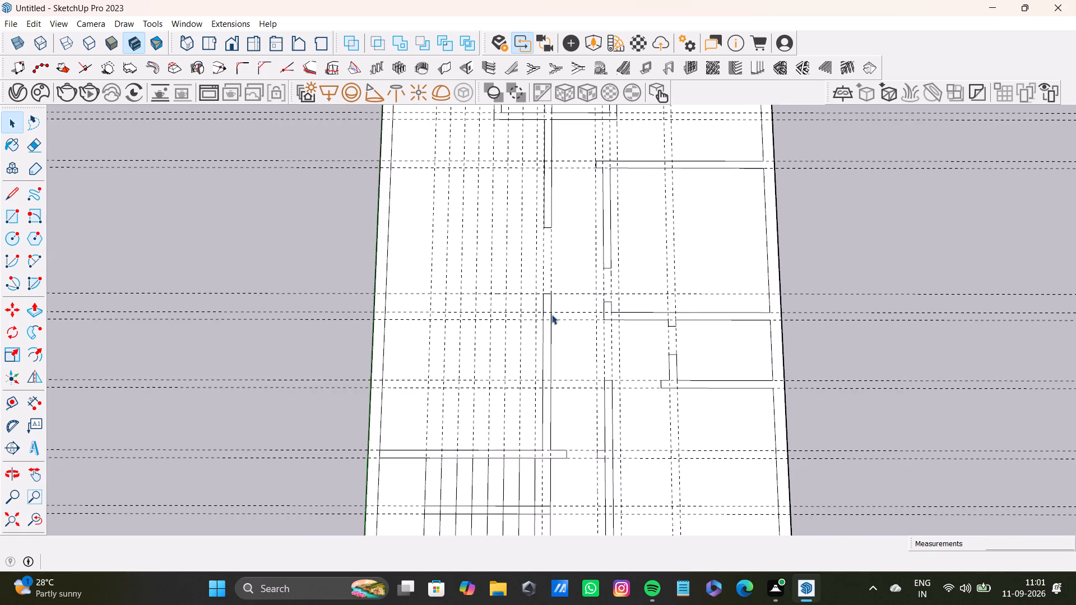
pyautogui.scroll(6, 558, 290)
pyautogui.keyDown('shift'); pyautogui.moveTo(538, 257); pyautogui.dragTo(558, 401, button='middle'); pyautogui.keyUp('shift')
pyautogui.scroll(-4, 570, 356)
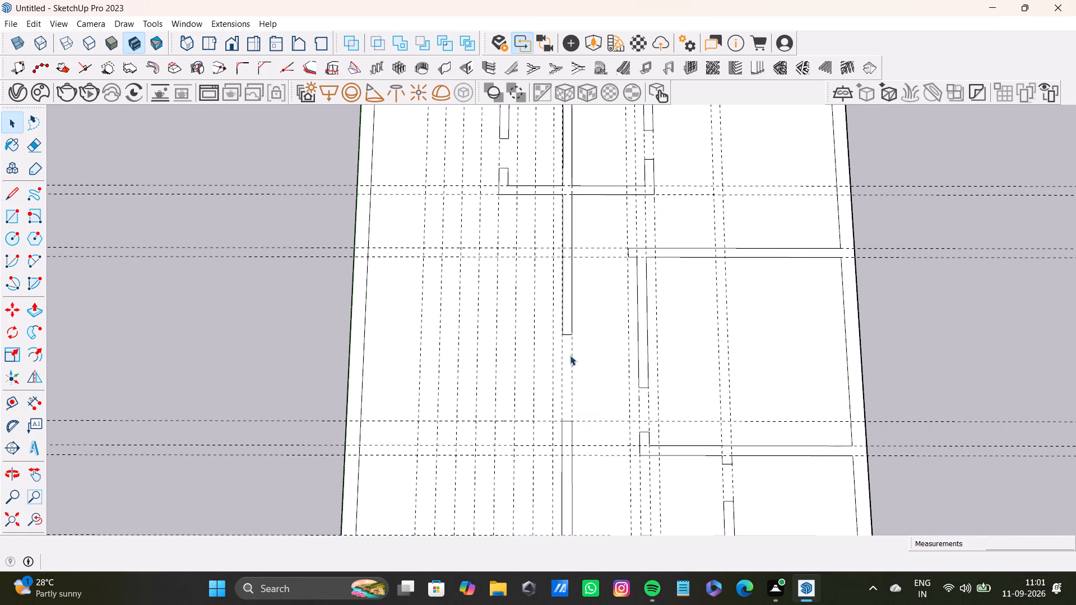
pyautogui.press('t')
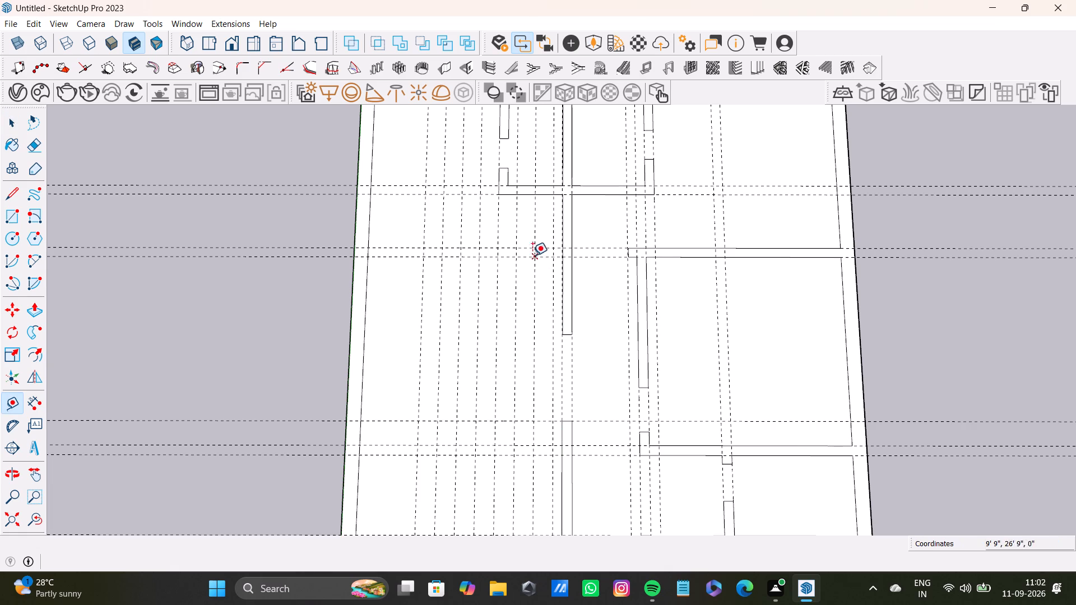
pyautogui.scroll(7, 518, 237)
pyautogui.scroll(-4, 548, 226)
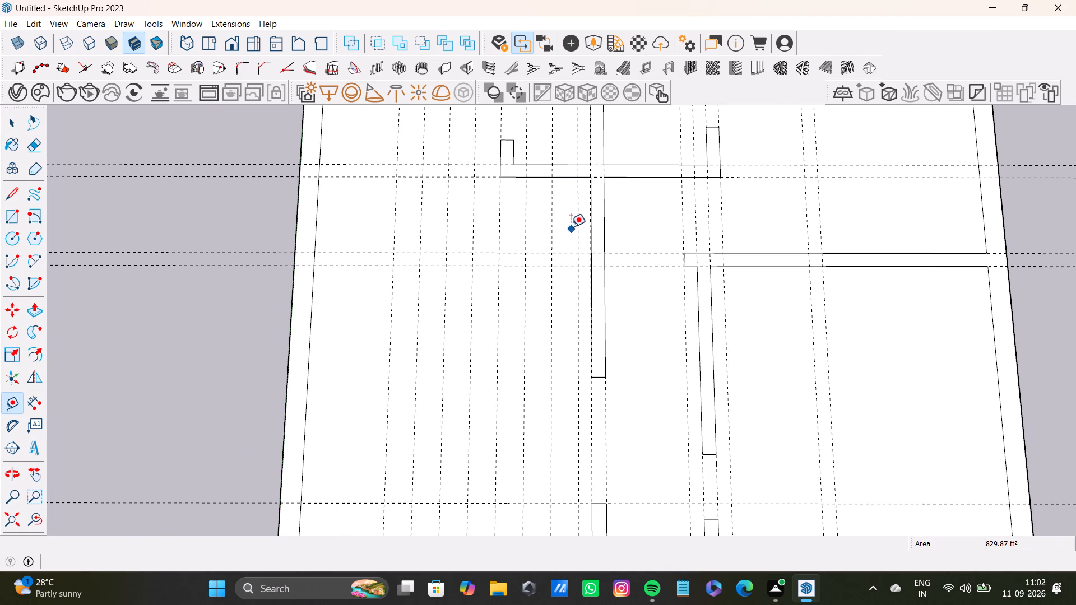
pyautogui.scroll(7, 551, 215)
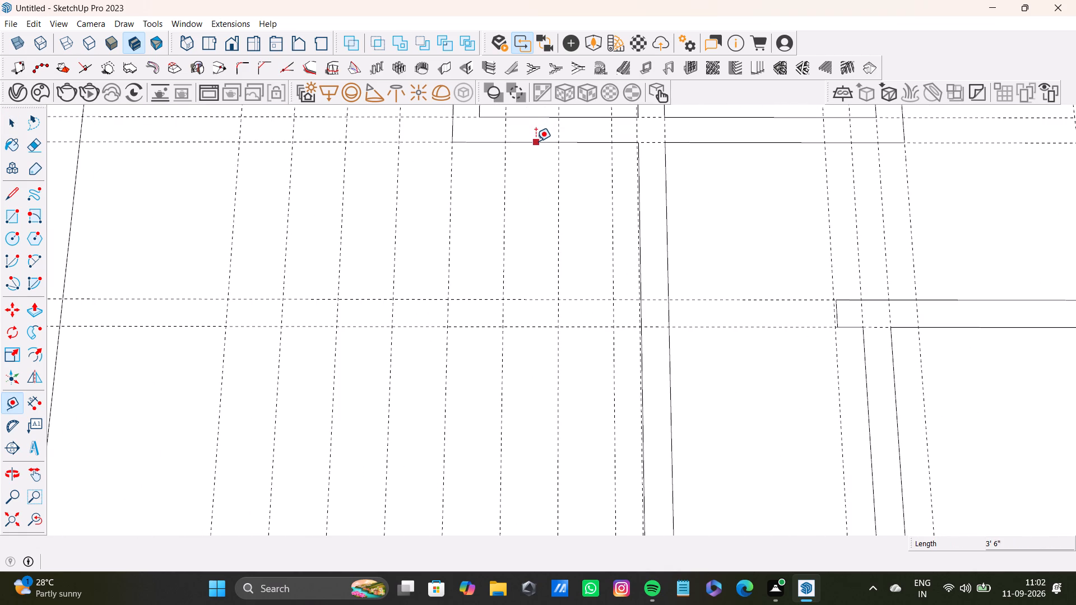
pyautogui.click(536, 141)
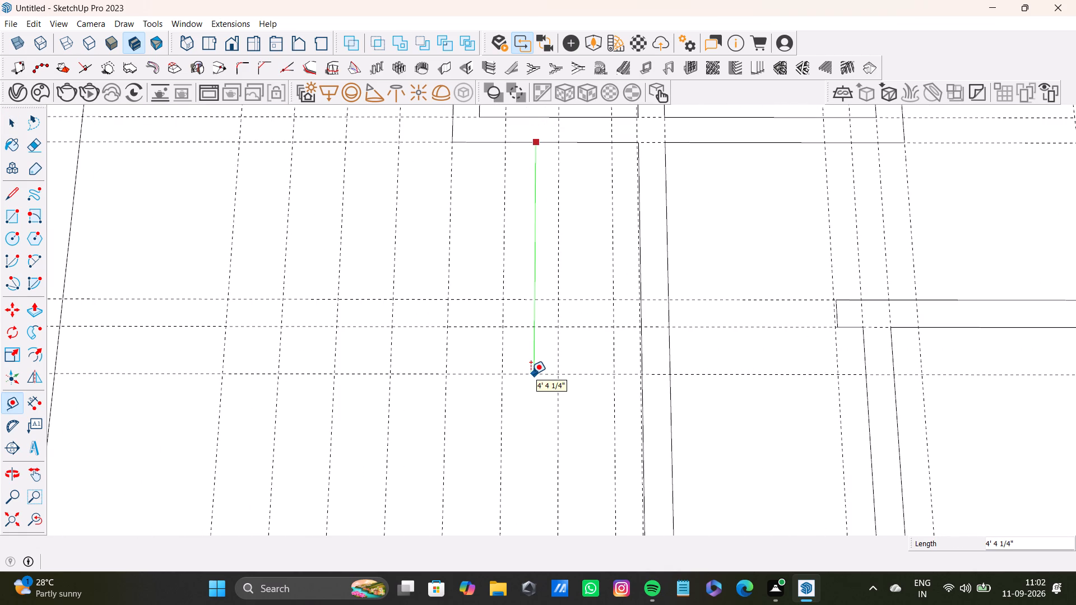
pyautogui.press('7')
pyautogui.press("'")
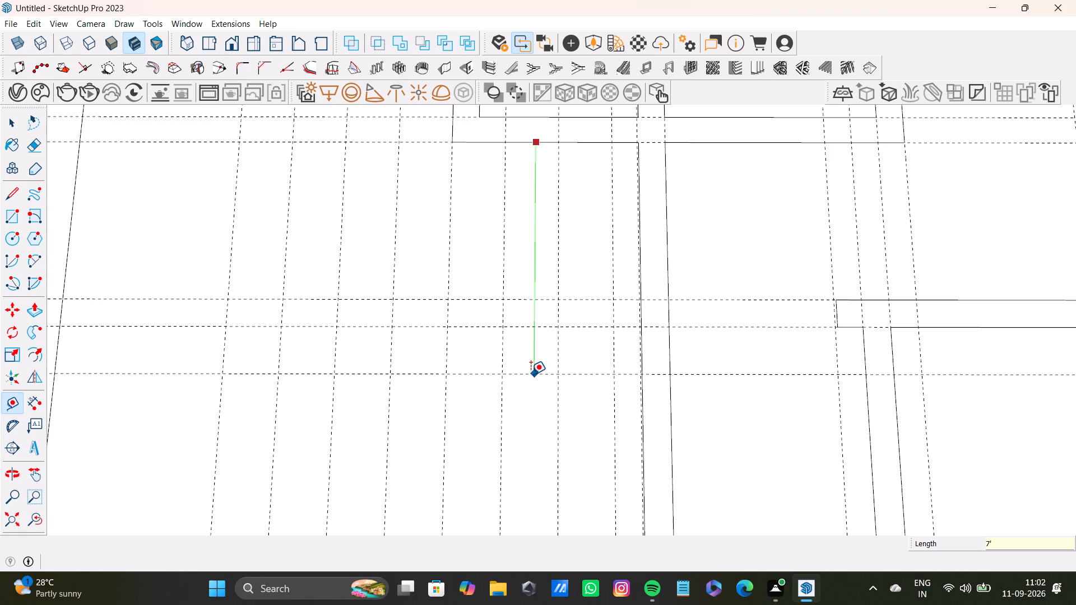
pyautogui.press('9')
pyautogui.hotkey('shift', '"')
pyautogui.hotkey('shift', '"')
pyautogui.hotkey('shift', '"')
pyautogui.hotkey('shift', '"')
pyautogui.hotkey('shift', '"')
pyautogui.hotkey('shift', '"')
pyautogui.press('Return')
pyautogui.press('BackSpace')
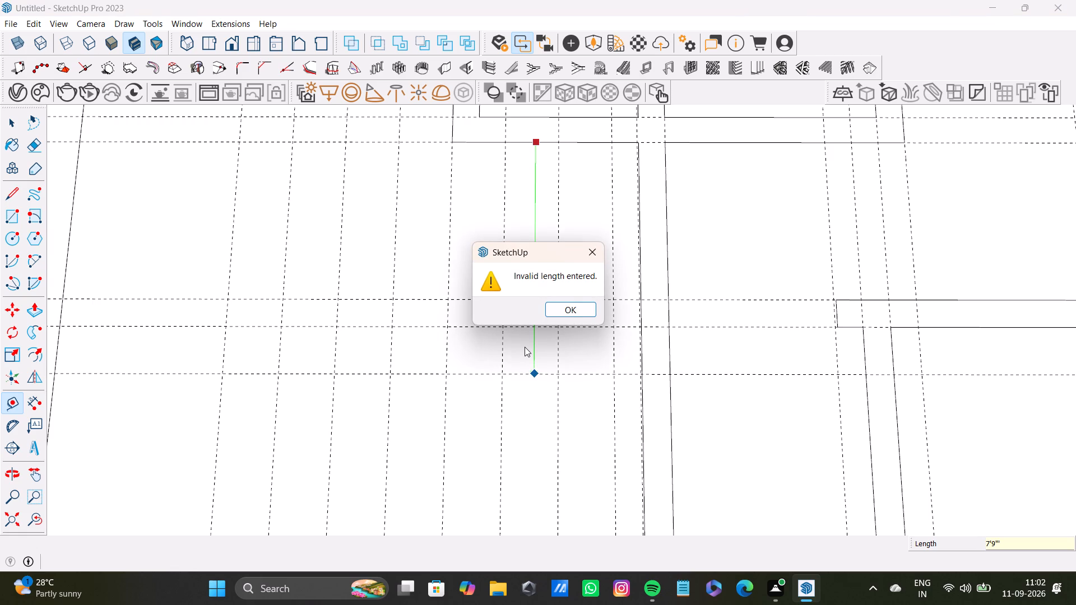
pyautogui.click(569, 309)
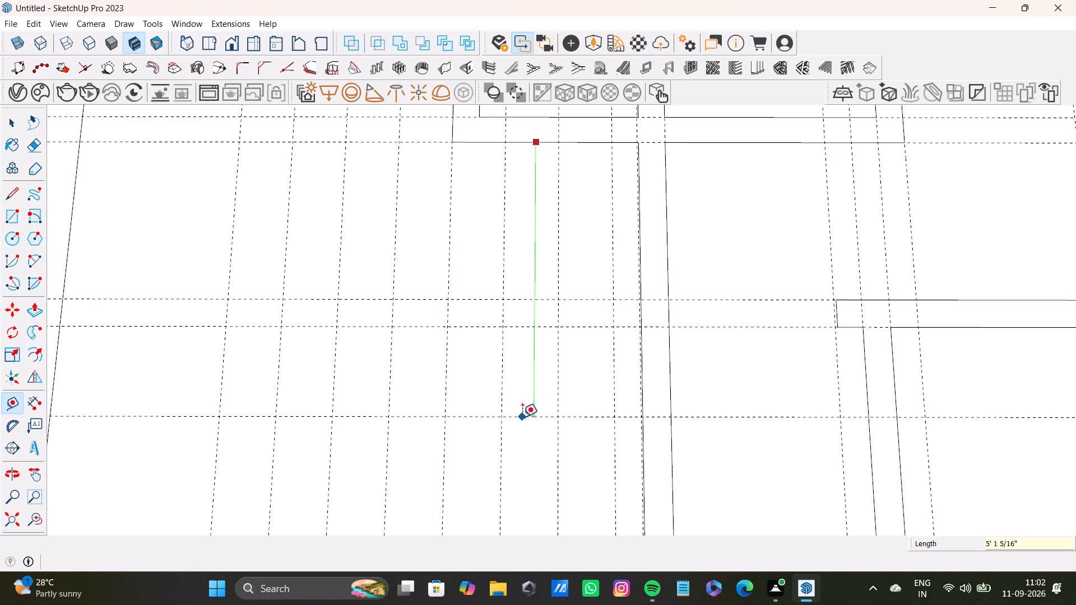
pyautogui.press('1')
pyautogui.scroll(-10, 530, 408)
pyautogui.keyDown('shift'); pyautogui.moveTo(530, 410); pyautogui.dragTo(523, 345, button='middle'); pyautogui.keyUp('shift')
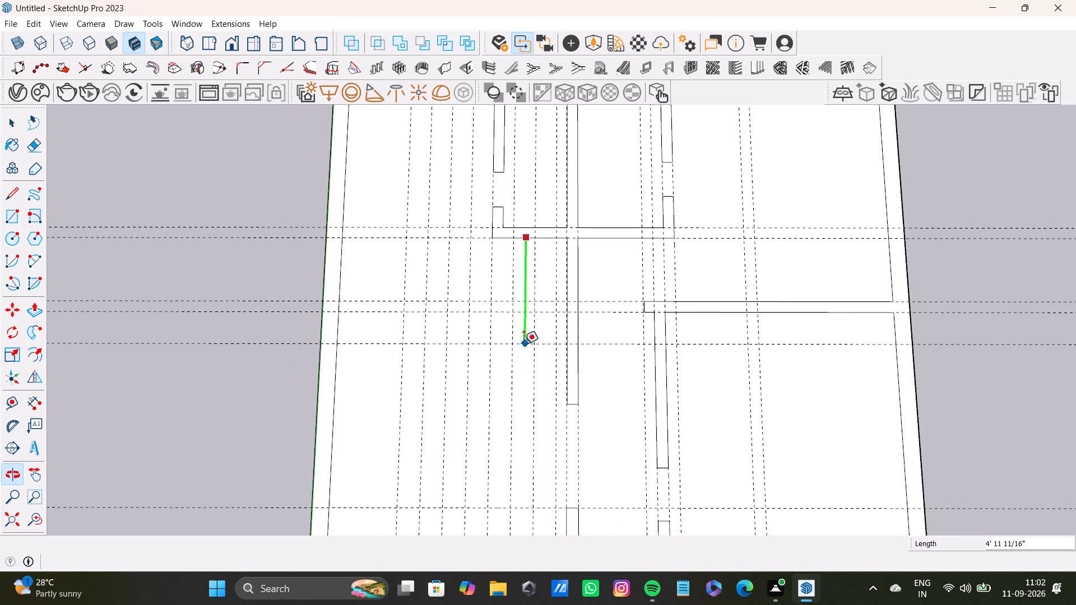
pyautogui.press('7')
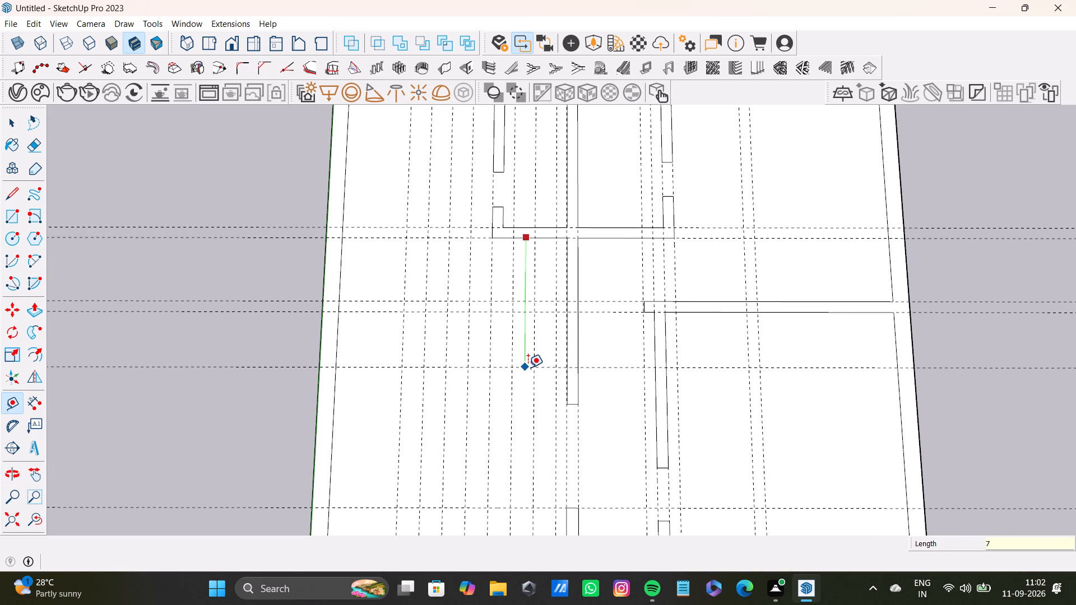
pyautogui.press("'")
pyautogui.write('9"')
pyautogui.press('Return')
pyautogui.click(589, 256)
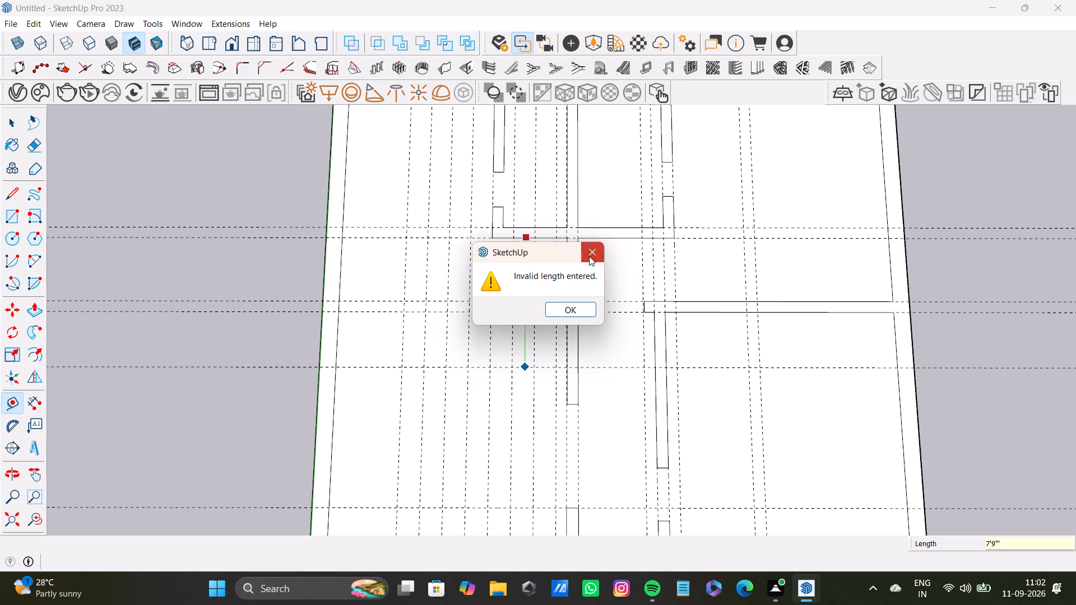
pyautogui.write("7'")
pyautogui.write('9"')
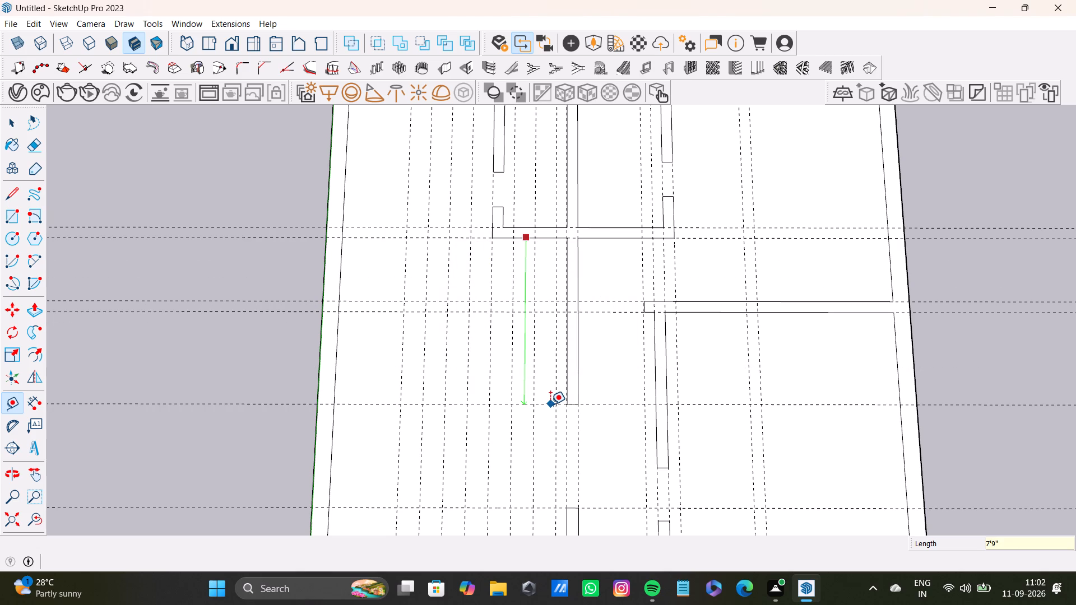
pyautogui.press('Return')
pyautogui.press('space')
# Delete the end edge of the far lengthwise partition just short of the 7'9" guide.
pyautogui.scroll(-4, 553, 444)
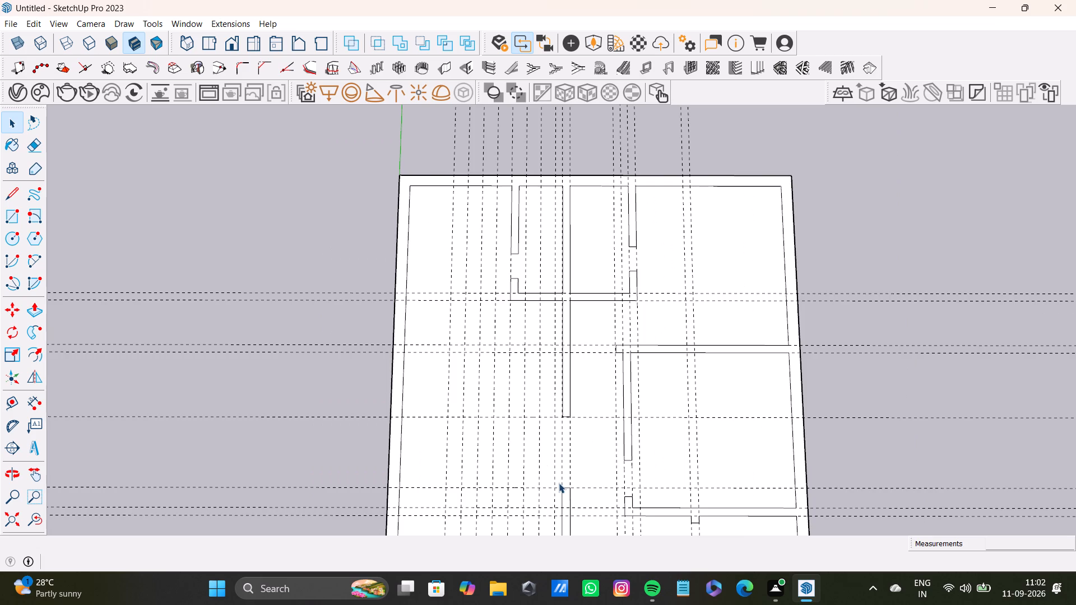
pyautogui.scroll(8, 559, 466)
pyautogui.scroll(9, 575, 347)
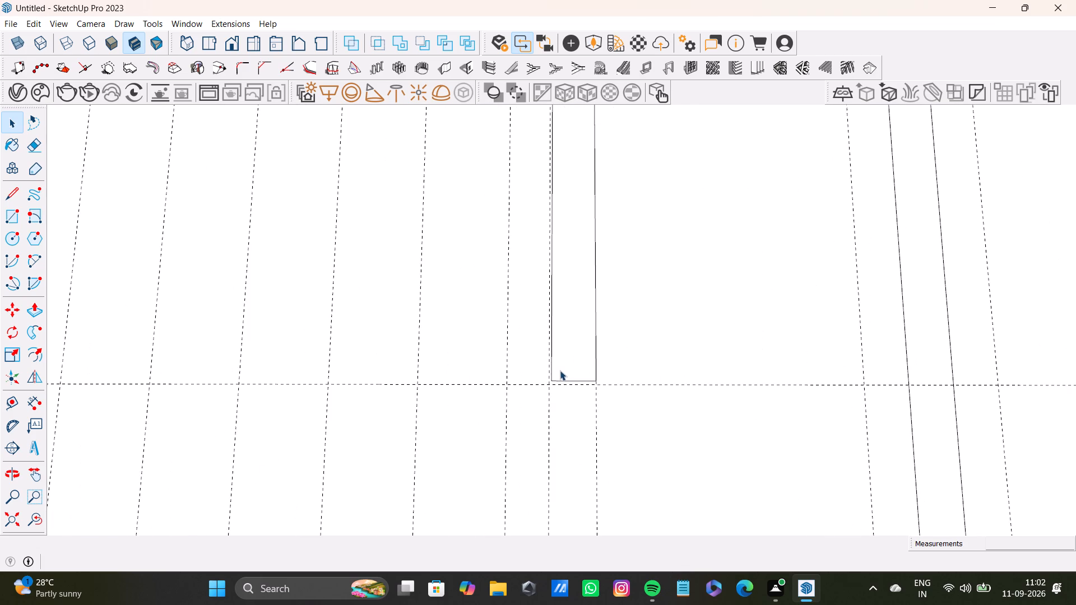
pyautogui.scroll(5, 564, 385)
pyautogui.click(579, 379)
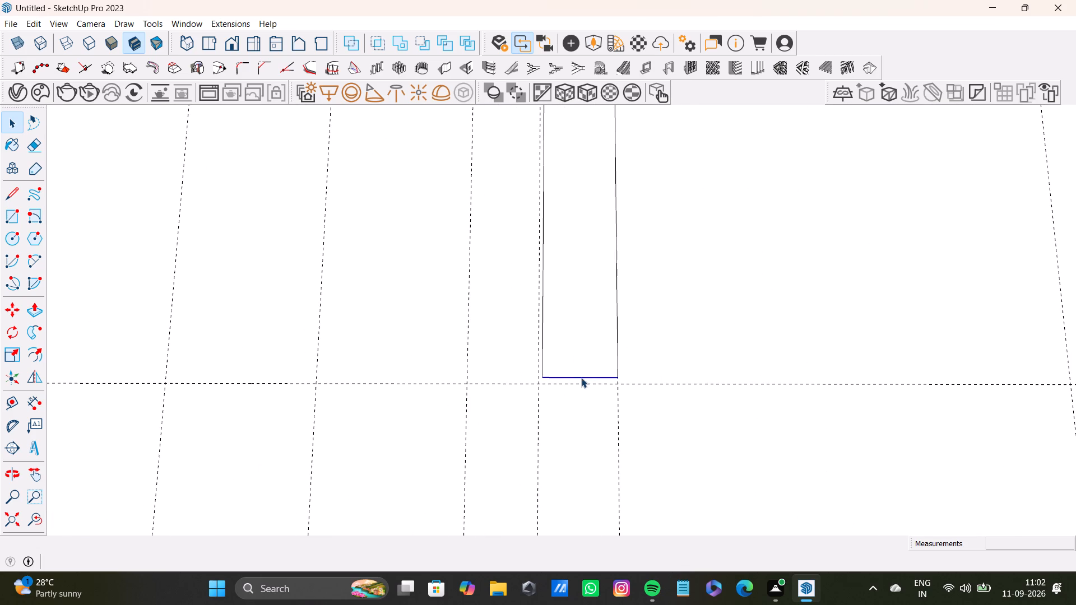
pyautogui.press('Delete')
# Delete the far lengthwise partition's side edge that is offset from its guide, below the crosswise partition.
pyautogui.scroll(-14, 557, 339)
pyautogui.keyDown('shift'); pyautogui.moveTo(561, 271); pyautogui.dragTo(553, 378, button='middle'); pyautogui.keyUp('shift')
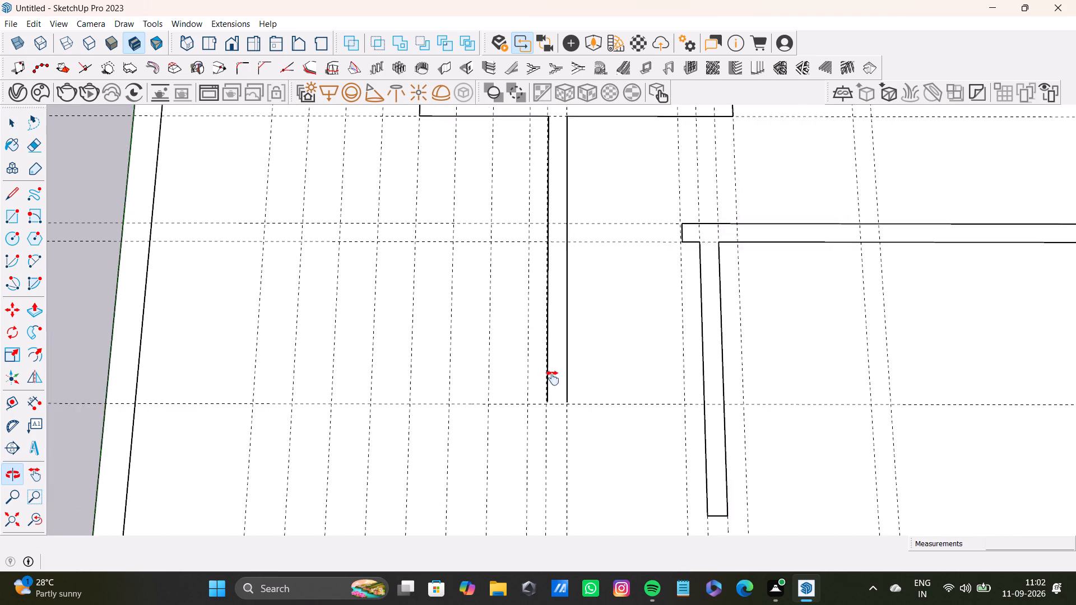
pyautogui.keyDown('shift'); pyautogui.moveTo(553, 378); pyautogui.dragTo(544, 431, button='middle'); pyautogui.keyUp('shift')
pyautogui.scroll(12, 539, 274)
pyautogui.click(530, 234)
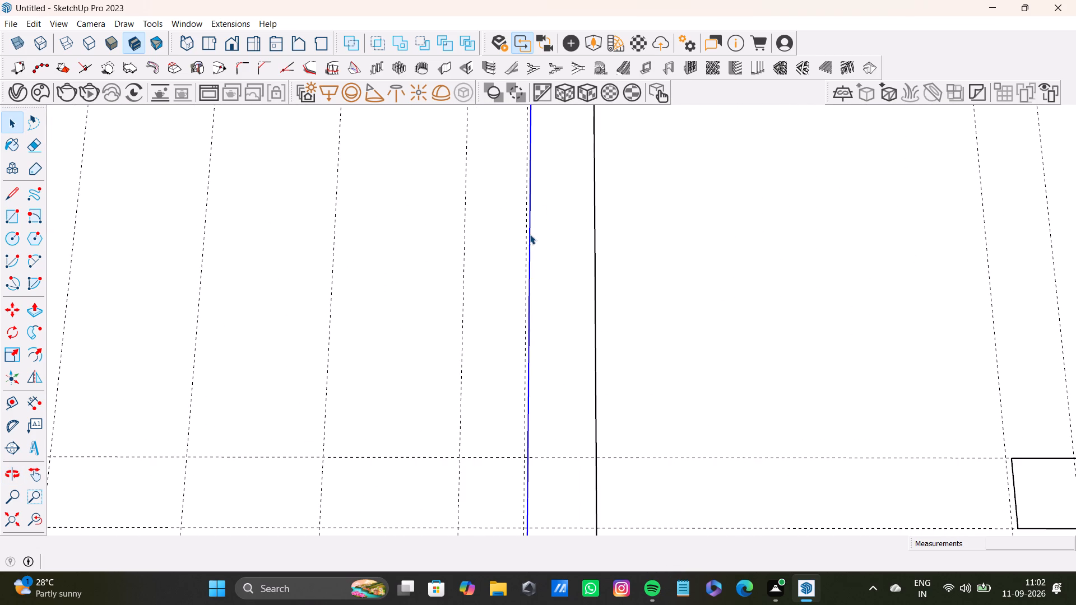
pyautogui.press('Delete')
pyautogui.scroll(-9, 539, 316)
pyautogui.scroll(5, 570, 263)
pyautogui.scroll(-1, 539, 245)
pyautogui.scroll(4, 536, 245)
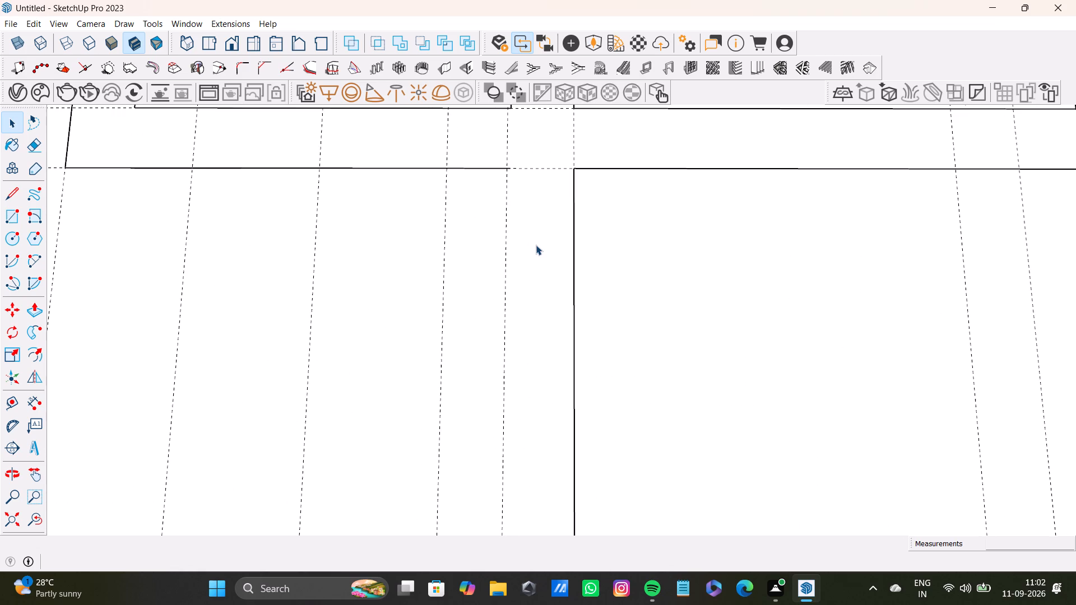
# Redraw the far lengthwise partition's side edge along its guide from the crosswise partition to the 7'9" guide, and close its end.
pyautogui.scroll(4, 467, 193)
pyautogui.scroll(3, 518, 183)
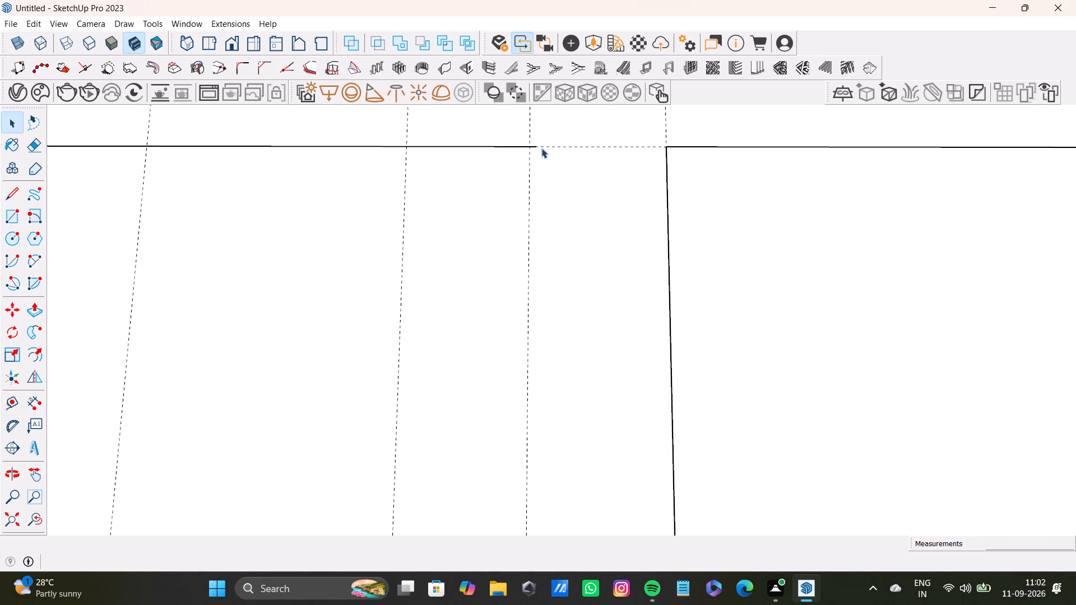
pyautogui.press('l')
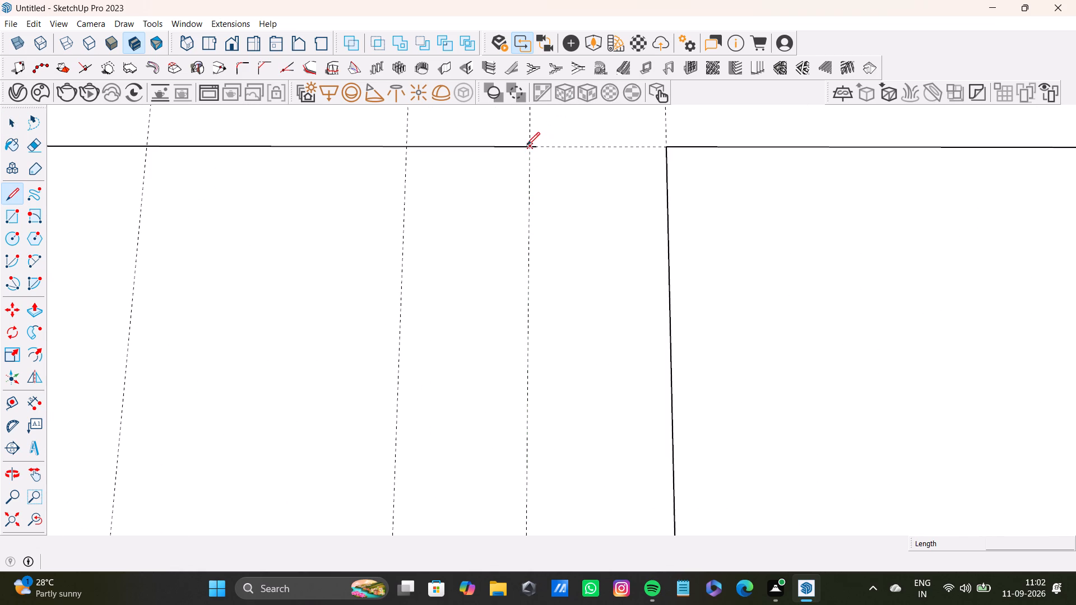
pyautogui.click(526, 148)
pyautogui.scroll(-4, 531, 258)
pyautogui.keyDown('shift'); pyautogui.moveTo(527, 328); pyautogui.dragTo(560, 71, button='middle'); pyautogui.keyUp('shift')
pyautogui.scroll(-8, 593, 303)
pyautogui.keyDown('shift'); pyautogui.moveTo(559, 436); pyautogui.dragTo(562, 381, button='middle'); pyautogui.keyUp('shift')
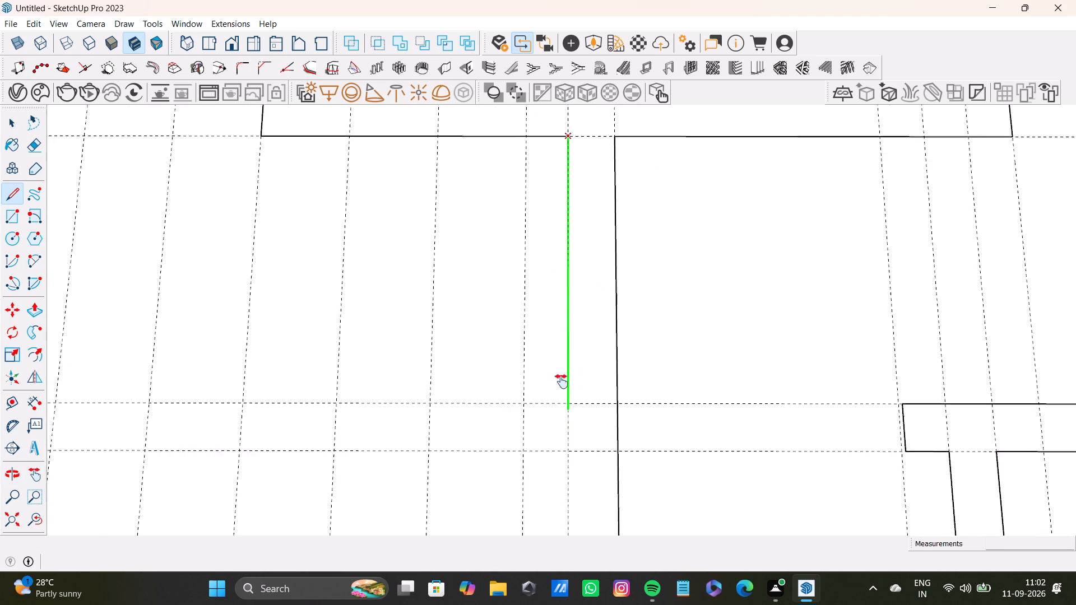
pyautogui.keyDown('shift'); pyautogui.moveTo(562, 381); pyautogui.dragTo(565, 256, button='middle'); pyautogui.keyUp('shift')
pyautogui.scroll(-7, 591, 361)
pyautogui.keyDown('shift'); pyautogui.moveTo(569, 420); pyautogui.dragTo(571, 284, button='middle'); pyautogui.keyUp('shift')
pyautogui.scroll(-3, 577, 397)
pyautogui.scroll(7, 572, 412)
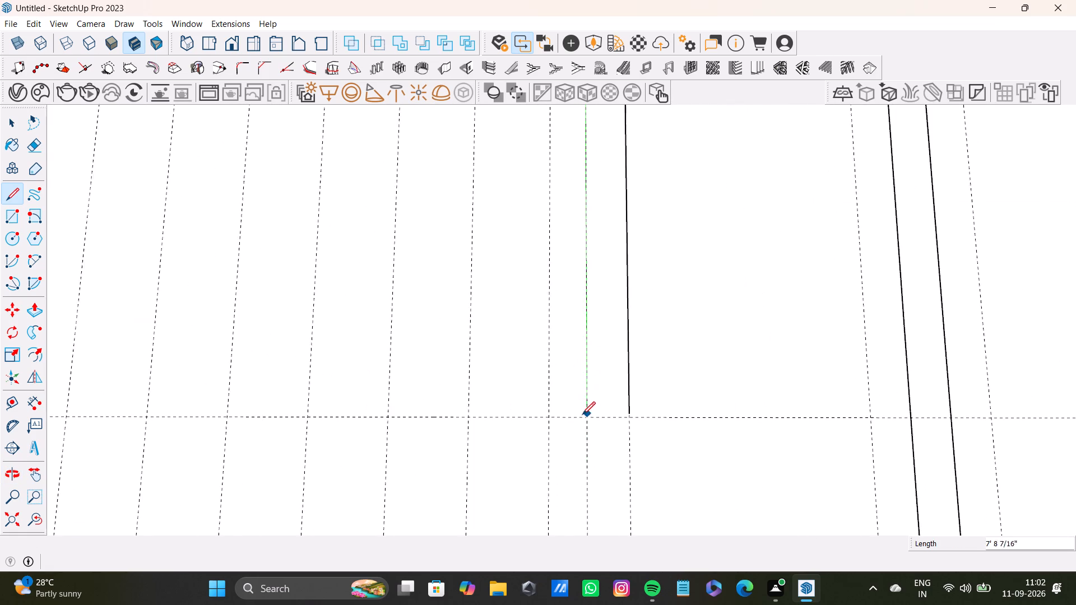
pyautogui.scroll(3, 582, 415)
pyautogui.click(588, 421)
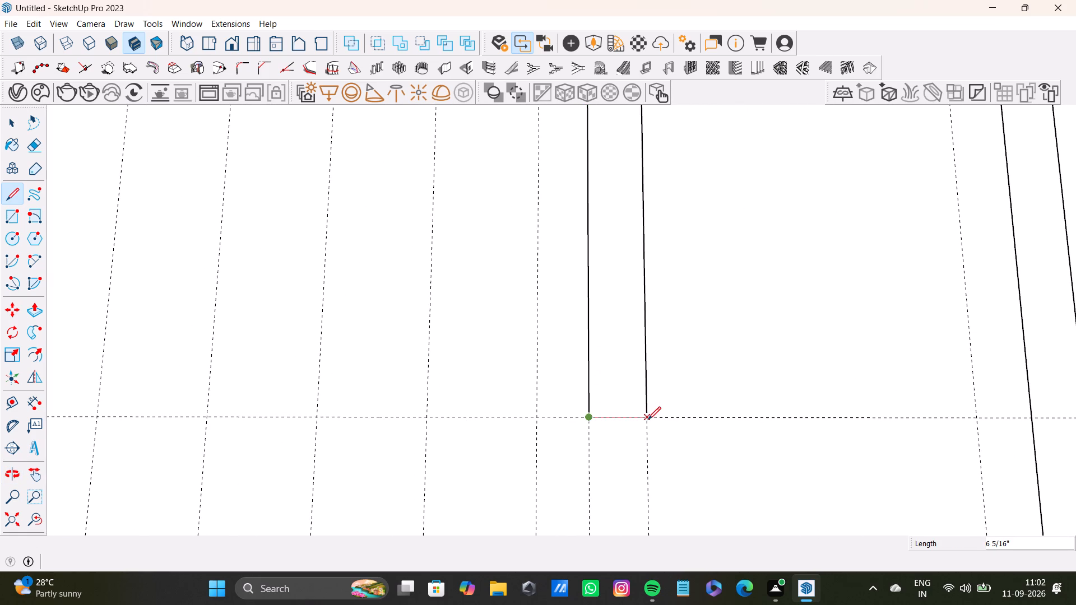
pyautogui.click(648, 420)
pyautogui.click(648, 408)
pyautogui.press('space')
# Delete the same lengthwise partition's side edge that is offset from its guide, between the far exterior wall and the crosswise partition.
pyautogui.scroll(-8, 592, 332)
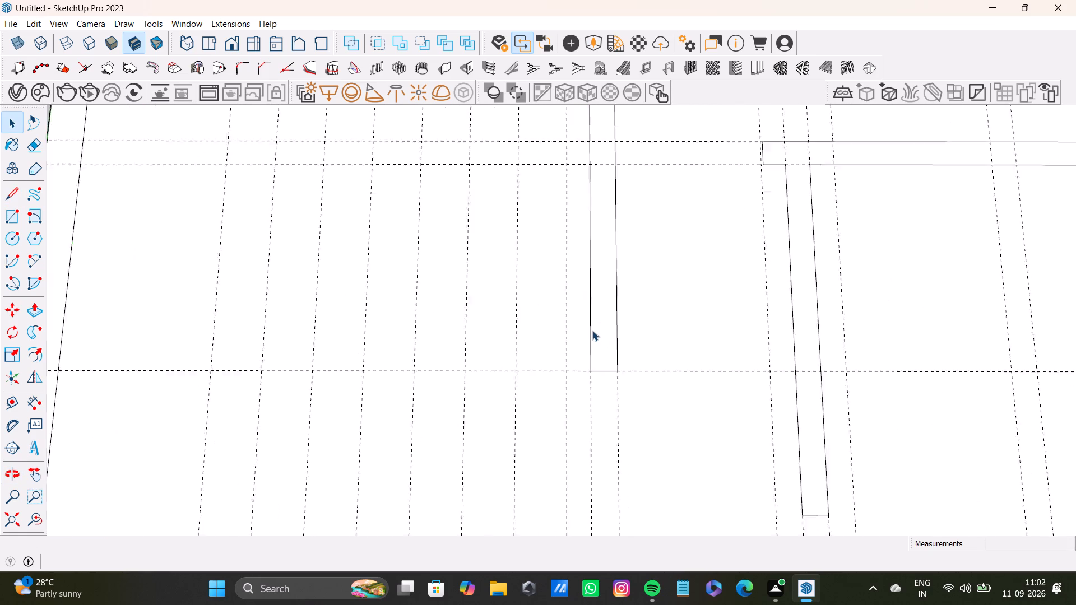
pyautogui.scroll(-2, 592, 331)
pyautogui.keyDown('shift'); pyautogui.moveTo(602, 248); pyautogui.dragTo(605, 477, button='middle'); pyautogui.keyUp('shift')
pyautogui.scroll(11, 619, 280)
pyautogui.scroll(-8, 579, 241)
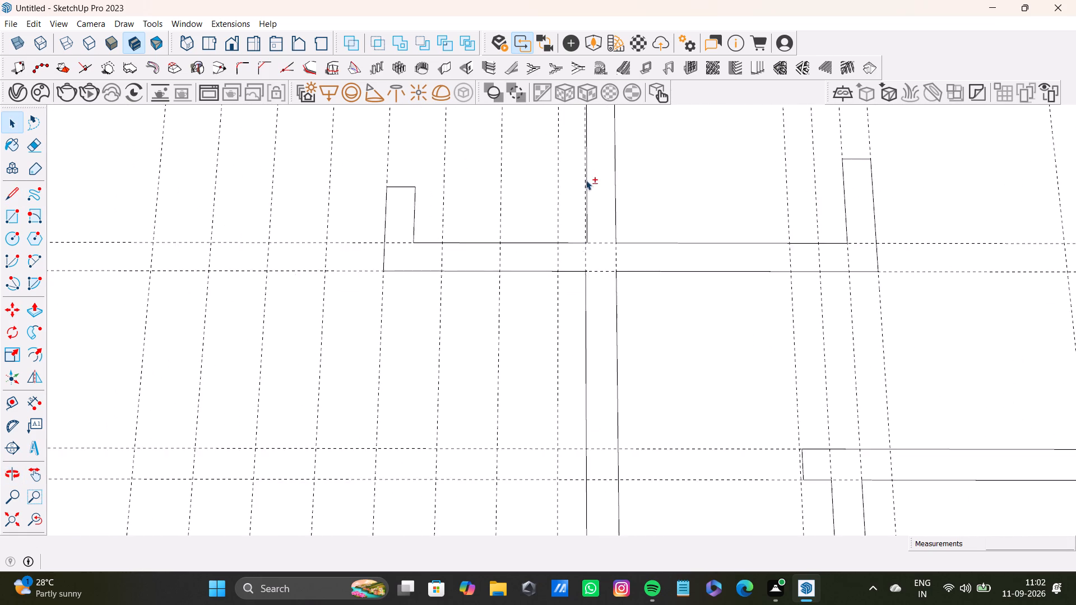
pyautogui.keyDown('shift'); pyautogui.moveTo(586, 179); pyautogui.dragTo(586, 415, button='middle'); pyautogui.keyUp('shift')
pyautogui.scroll(-8, 596, 296)
pyautogui.keyDown('shift'); pyautogui.scroll(11, 593, 259); pyautogui.keyUp('shift')
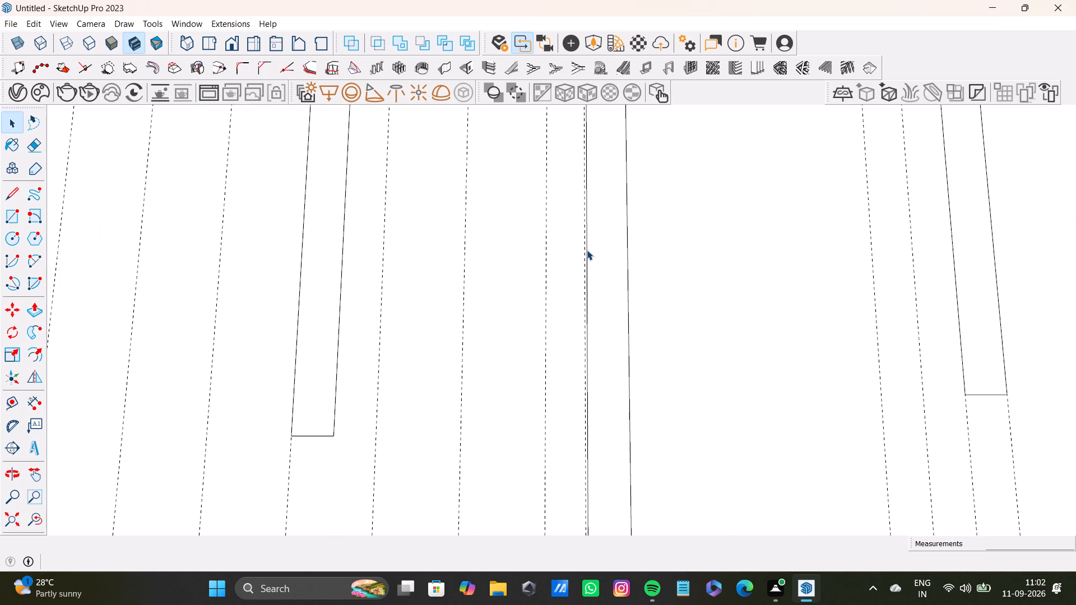
pyautogui.click(586, 272)
pyautogui.scroll(6, 589, 273)
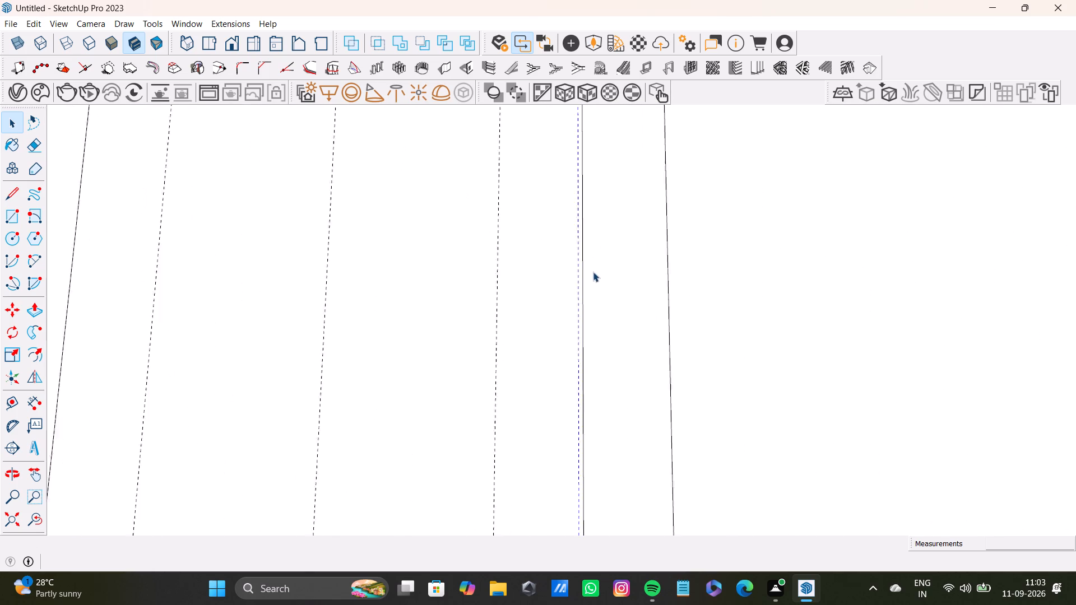
pyautogui.scroll(5, 593, 272)
pyautogui.click(579, 297)
pyautogui.press('Delete')
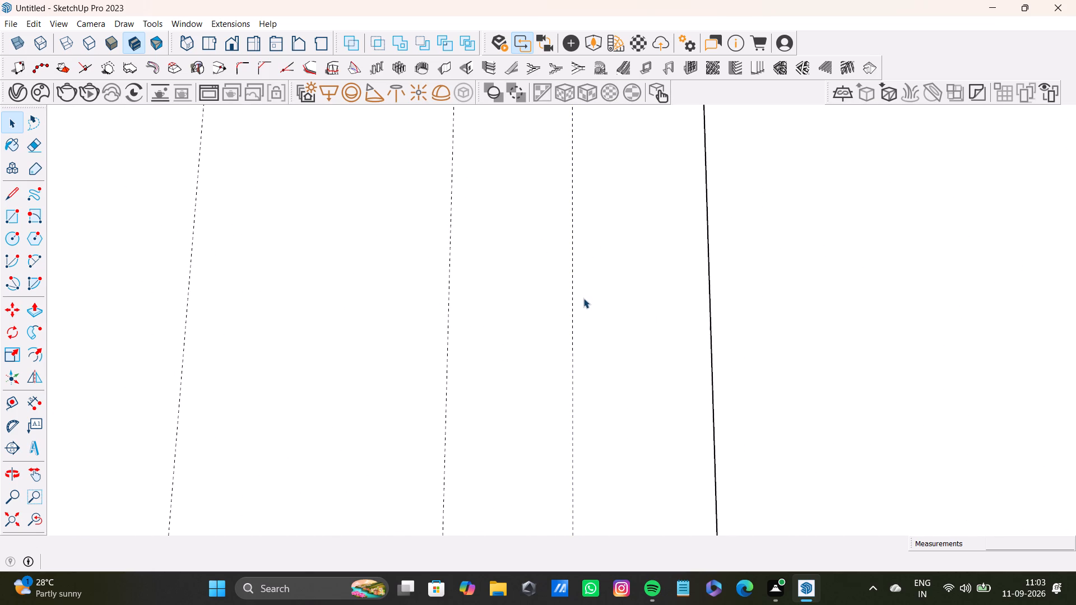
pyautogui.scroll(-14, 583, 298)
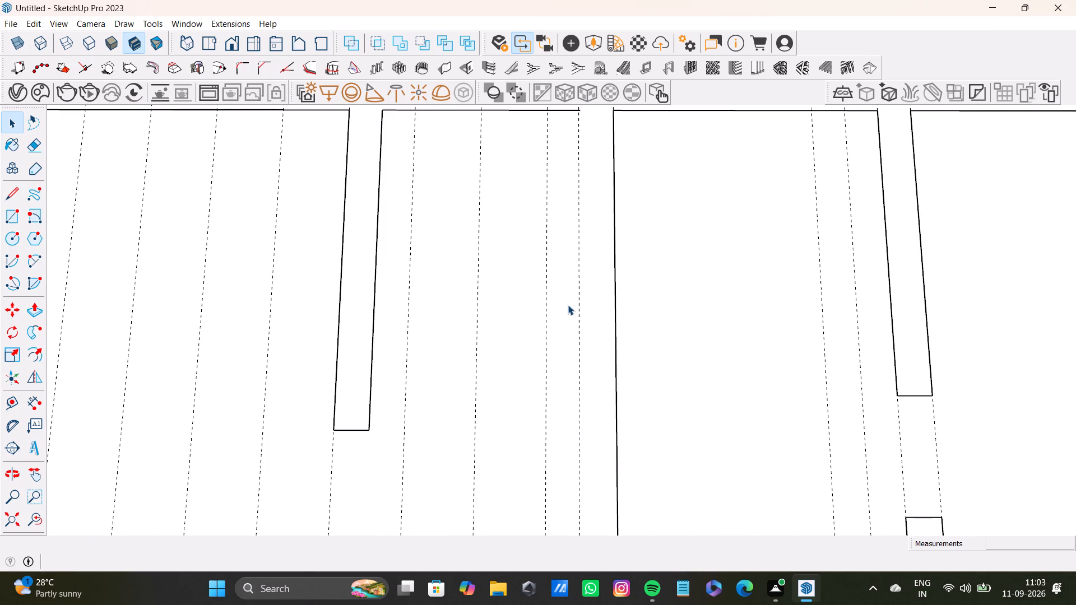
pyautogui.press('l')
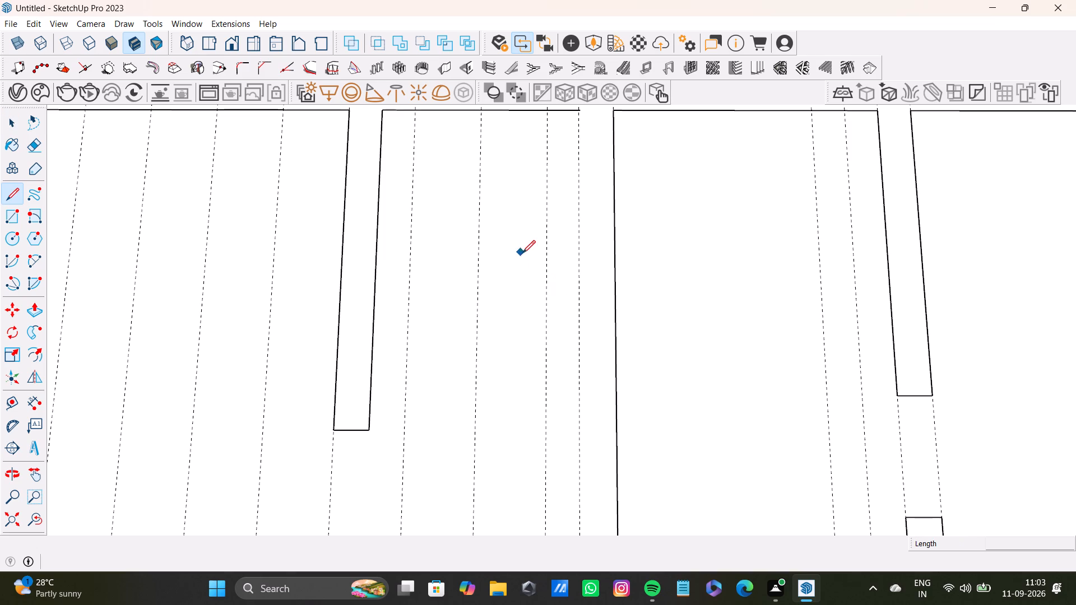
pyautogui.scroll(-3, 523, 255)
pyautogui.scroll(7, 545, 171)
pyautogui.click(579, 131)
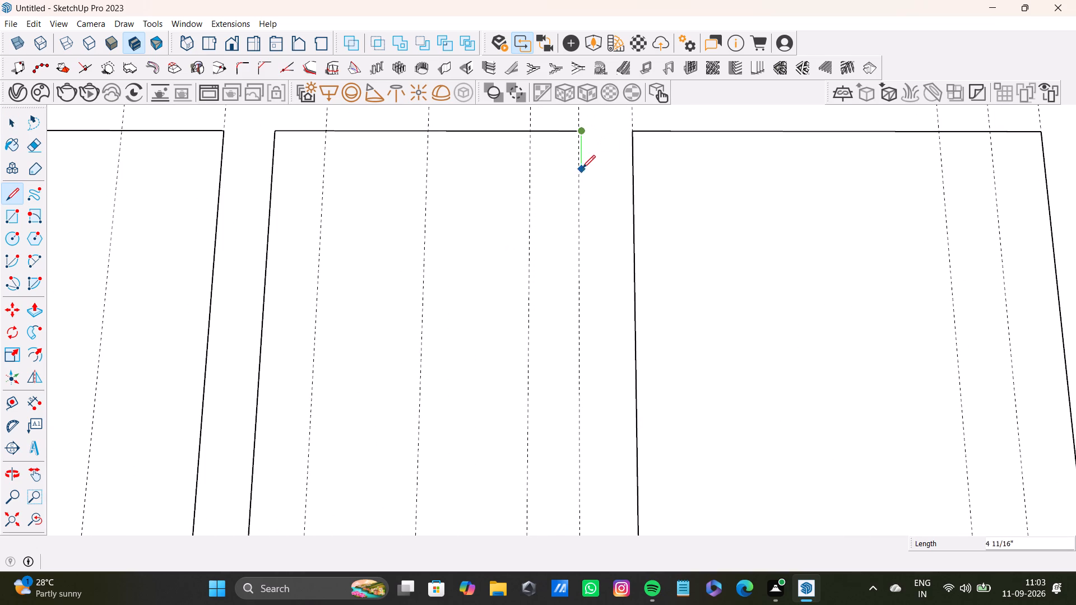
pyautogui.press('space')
# Draw the lengthwise partition's side edge along its guide, from the far exterior wall's inner edge to the crosswise partition's upper edge.
pyautogui.scroll(3, 571, 157)
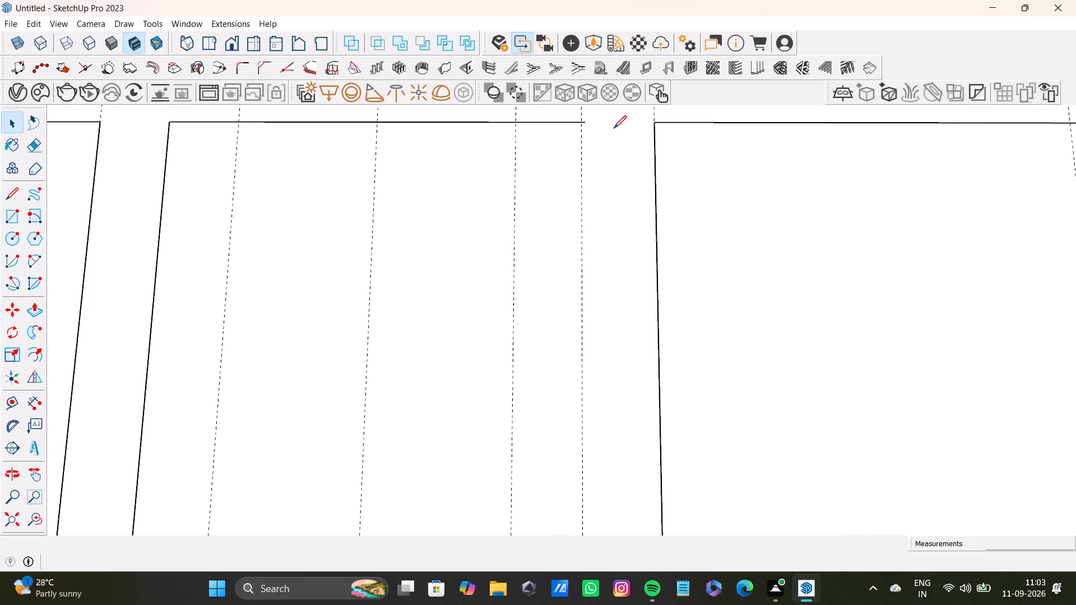
pyautogui.press('l')
pyautogui.scroll(14, 611, 126)
pyautogui.moveTo(574, 122); pyautogui.dragTo(574, 187, button='middle')
pyautogui.scroll(2, 571, 194)
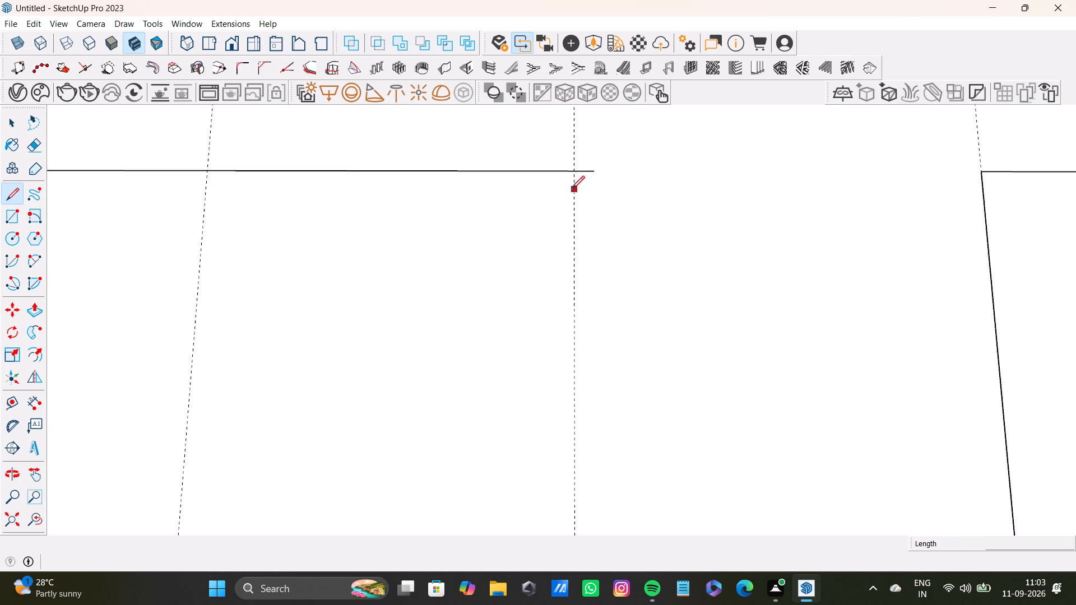
pyautogui.scroll(4, 572, 189)
pyautogui.click(573, 168)
pyautogui.scroll(-14, 592, 328)
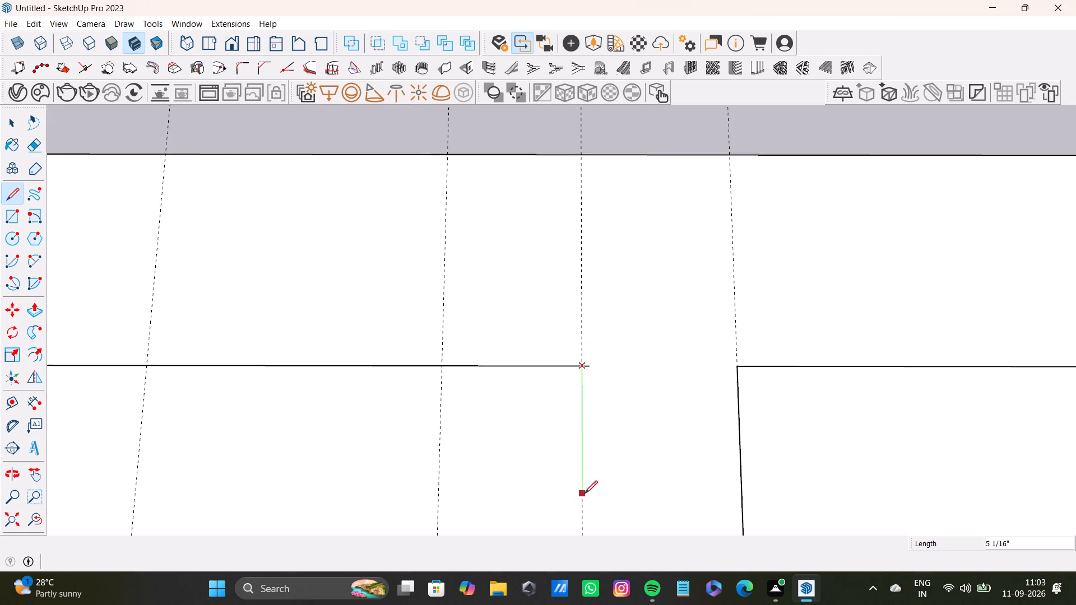
pyautogui.keyDown('shift'); pyautogui.moveTo(583, 495); pyautogui.dragTo(588, 276, button='middle'); pyautogui.keyUp('shift')
pyautogui.scroll(-7, 577, 364)
pyautogui.press('Left')
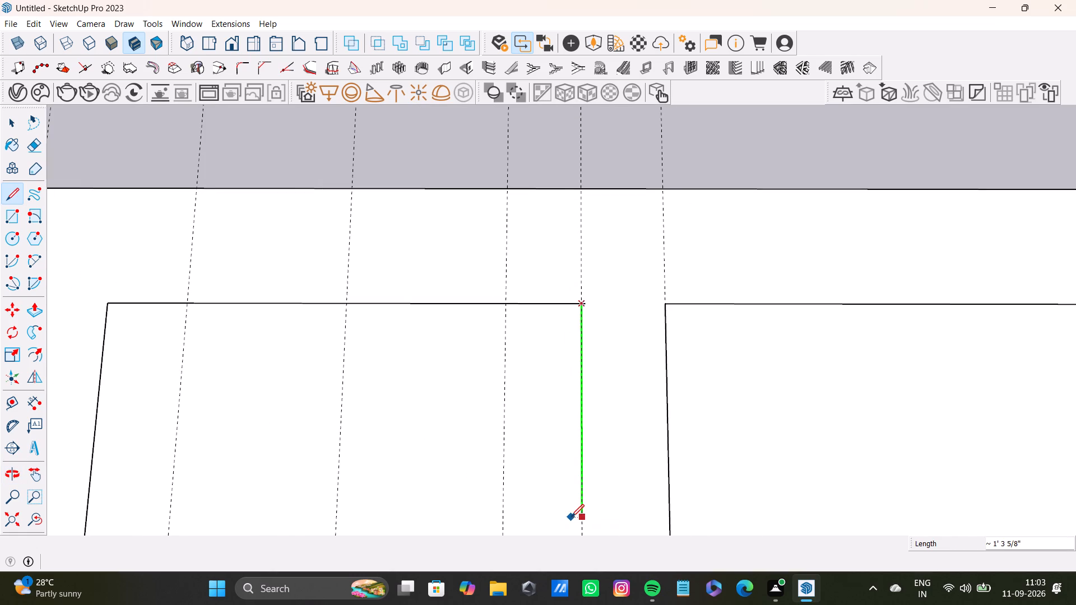
pyautogui.scroll(-4, 571, 513)
pyautogui.keyDown('shift'); pyautogui.moveTo(574, 510); pyautogui.dragTo(591, 272, button='middle'); pyautogui.keyUp('shift')
pyautogui.scroll(2, 599, 521)
pyautogui.keyDown('shift'); pyautogui.moveTo(599, 521); pyautogui.dragTo(594, 294, button='middle'); pyautogui.keyUp('shift')
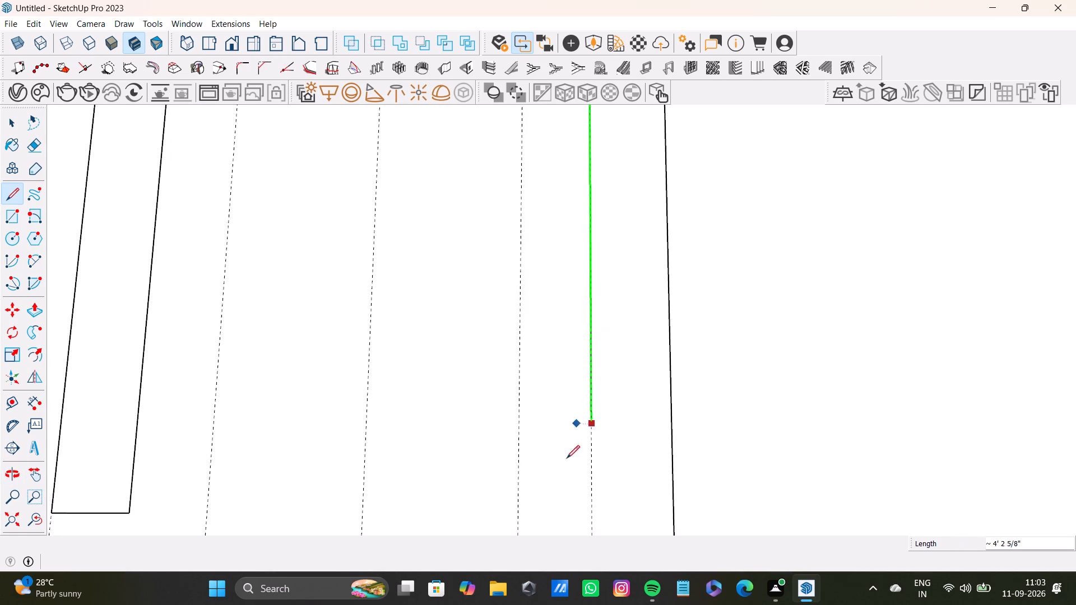
pyautogui.moveTo(585, 495); pyautogui.dragTo(585, 296, button='middle')
pyautogui.scroll(-2, 603, 447)
pyautogui.keyDown('shift'); pyautogui.moveTo(598, 460); pyautogui.dragTo(598, 253, button='middle'); pyautogui.keyUp('shift')
pyautogui.scroll(-3, 643, 383)
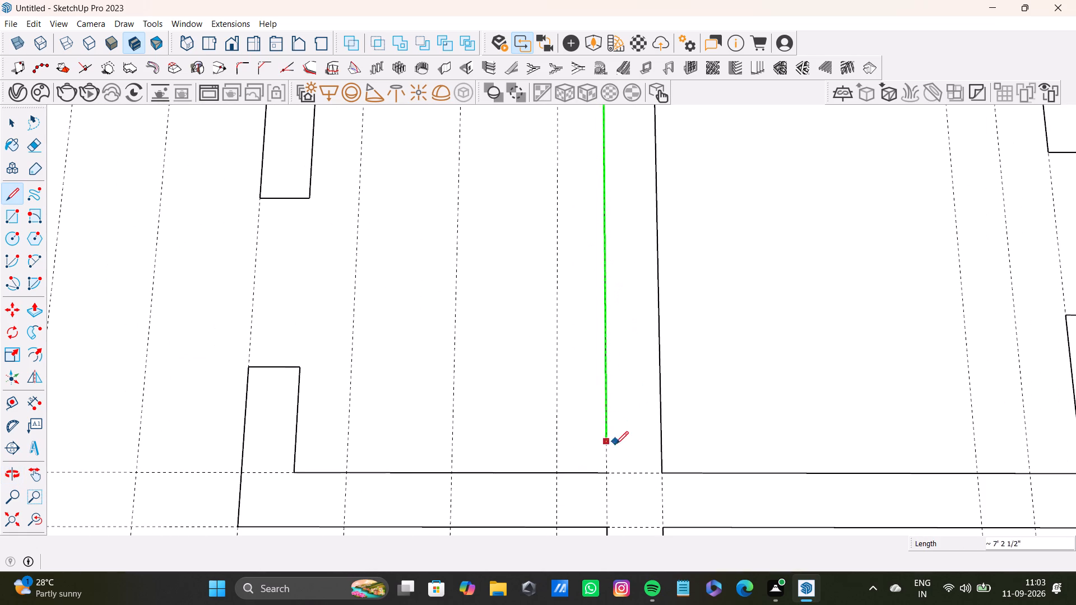
pyautogui.click(613, 471)
pyautogui.press('space')
# Delete the short stub of the crosswise partition's upper edge that overhangs the redrawn side edge.
pyautogui.scroll(13, 596, 477)
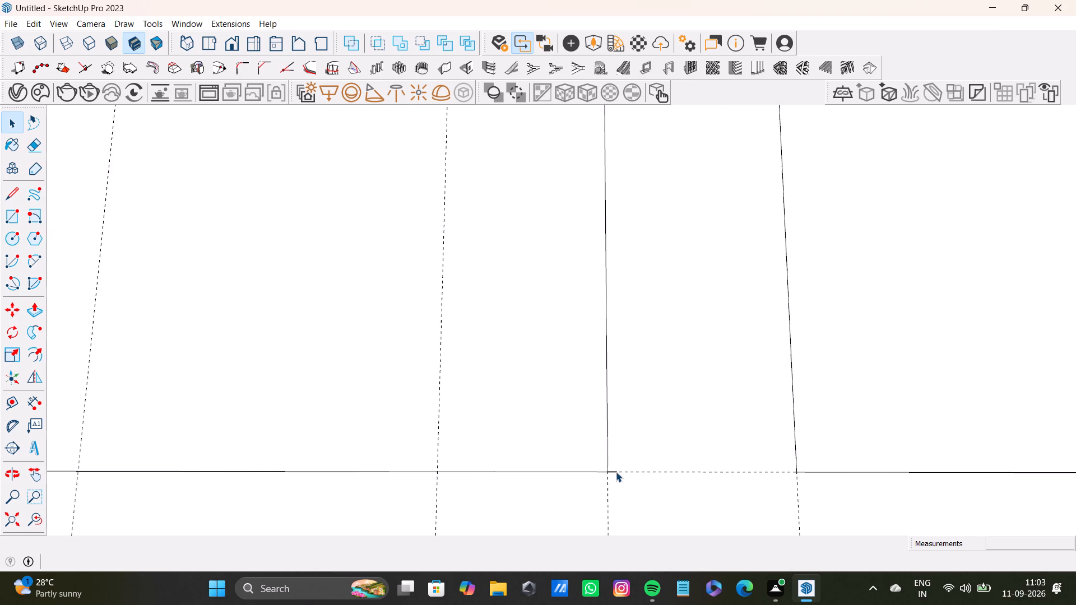
pyautogui.scroll(7, 616, 472)
pyautogui.click(618, 471)
pyautogui.press('Delete')
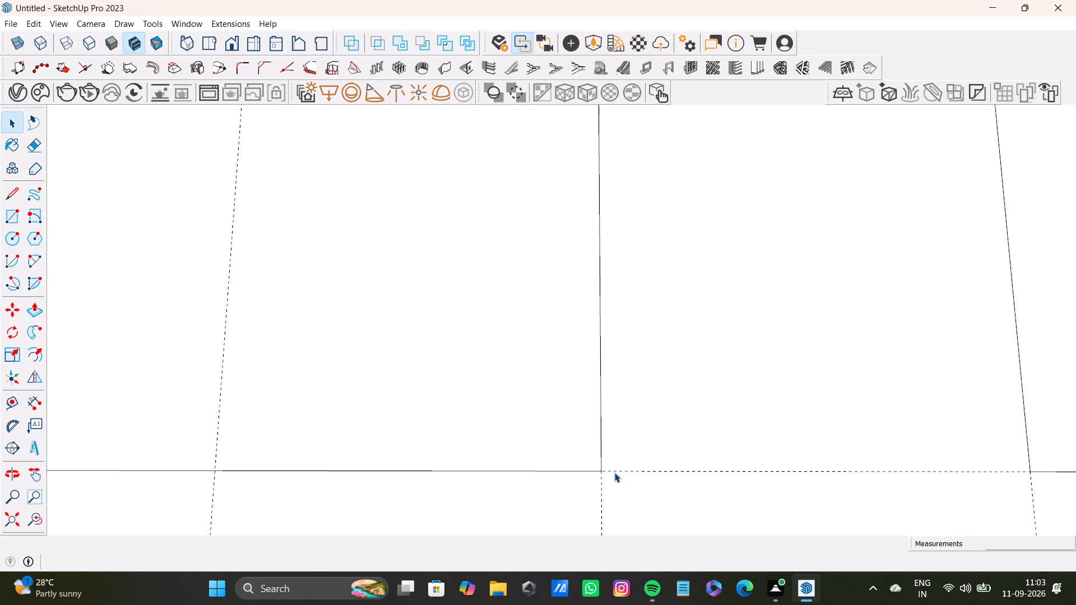
# Delete the short stub of the far exterior wall's inner edge that overhangs the redrawn partition side edge.
pyautogui.scroll(-8, 601, 407)
pyautogui.keyDown('shift'); pyautogui.moveTo(632, 282); pyautogui.dragTo(611, 592, button='middle'); pyautogui.keyUp('shift')
pyautogui.scroll(-2, 541, 370)
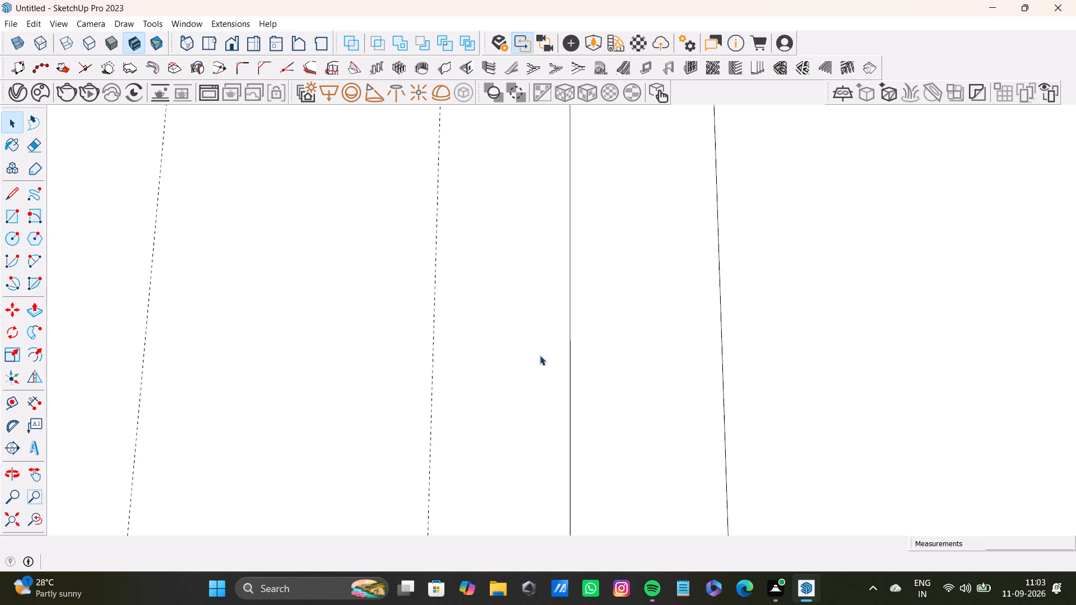
pyautogui.scroll(-13, 540, 355)
pyautogui.keyDown('shift'); pyautogui.moveTo(564, 267); pyautogui.dragTo(569, 554, button='middle'); pyautogui.keyUp('shift')
pyautogui.scroll(-5, 526, 281)
pyautogui.scroll(1, 565, 217)
pyautogui.keyDown('shift'); pyautogui.moveTo(565, 217); pyautogui.dragTo(565, 353, button='middle'); pyautogui.keyUp('shift')
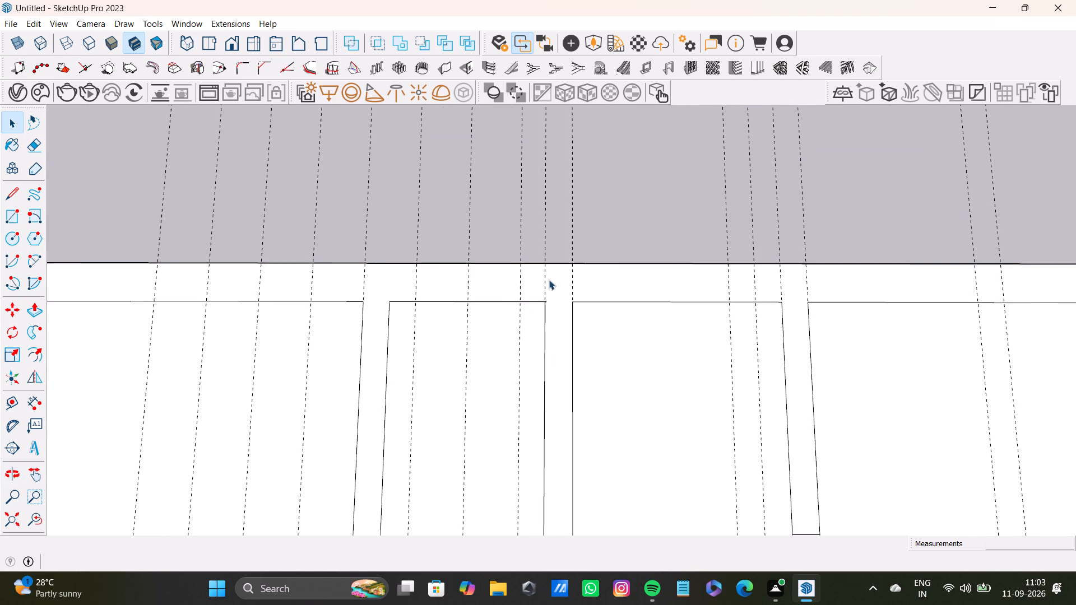
pyautogui.scroll(20, 549, 280)
pyautogui.scroll(11, 549, 280)
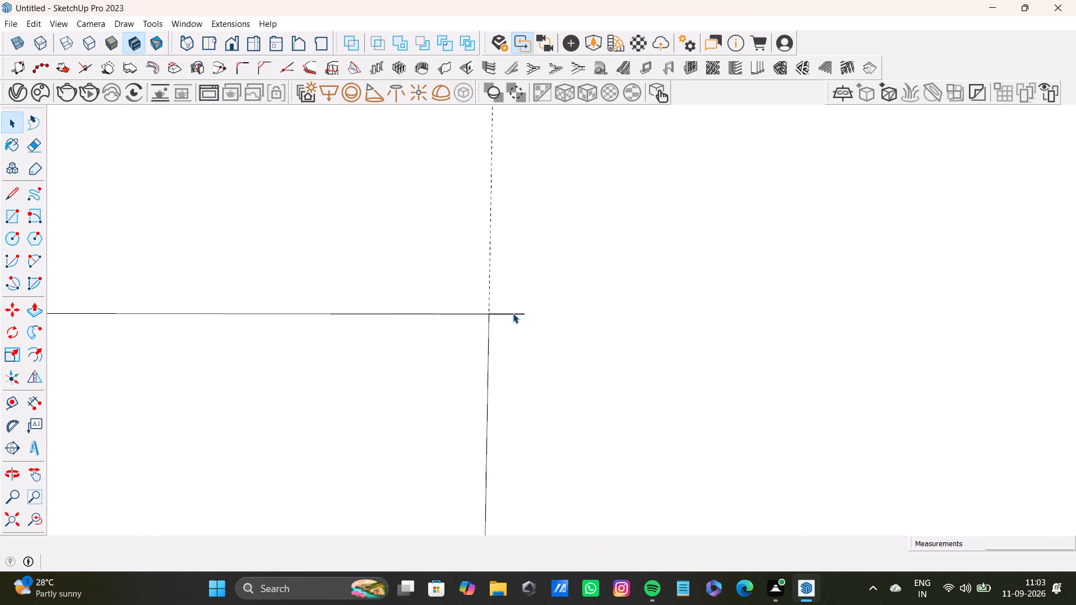
pyautogui.click(513, 313)
pyautogui.press('Delete')
# Examine the partition corners and junctions along the far crosswise partition for edges out of line with their guides.
pyautogui.scroll(-3, 516, 301)
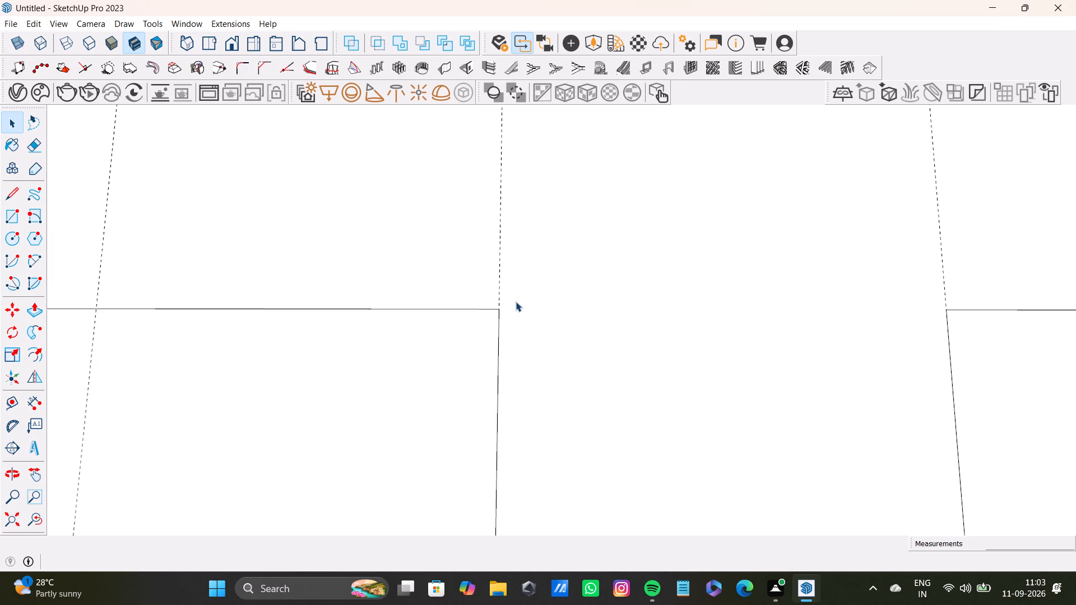
pyautogui.scroll(-20, 516, 301)
pyautogui.scroll(-17, 516, 301)
pyautogui.scroll(1, 514, 343)
pyautogui.scroll(-9, 514, 343)
pyautogui.keyDown('shift'); pyautogui.moveTo(513, 402); pyautogui.dragTo(531, 285, button='middle'); pyautogui.keyUp('shift')
pyautogui.keyDown('shift'); pyautogui.scroll(14, 534, 278); pyautogui.keyUp('shift')
pyautogui.scroll(2, 607, 316)
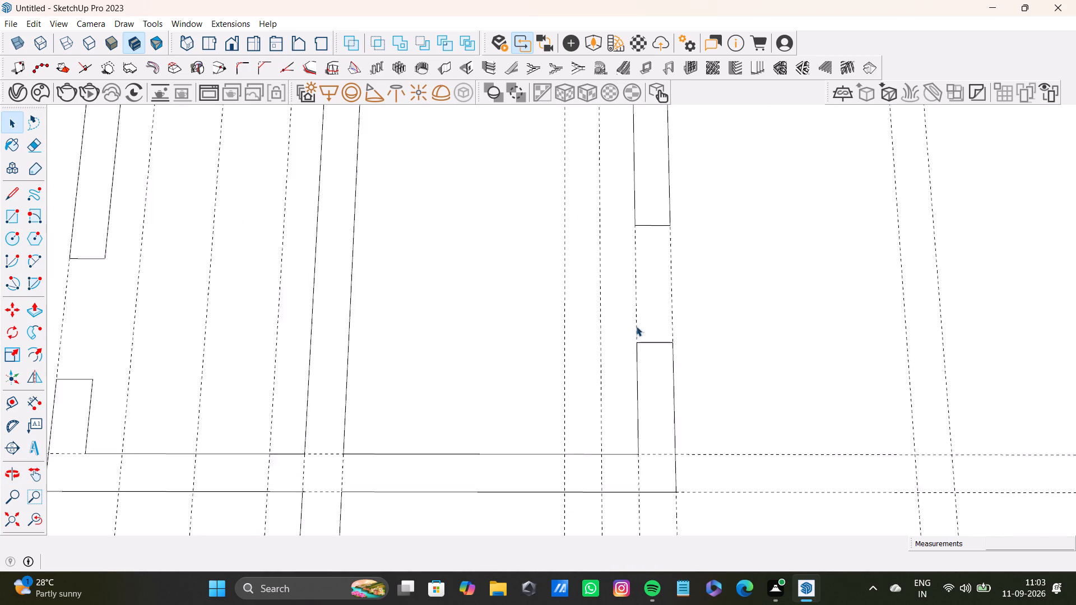
pyautogui.scroll(8, 636, 326)
pyautogui.scroll(-16, 650, 335)
pyautogui.scroll(7, 493, 405)
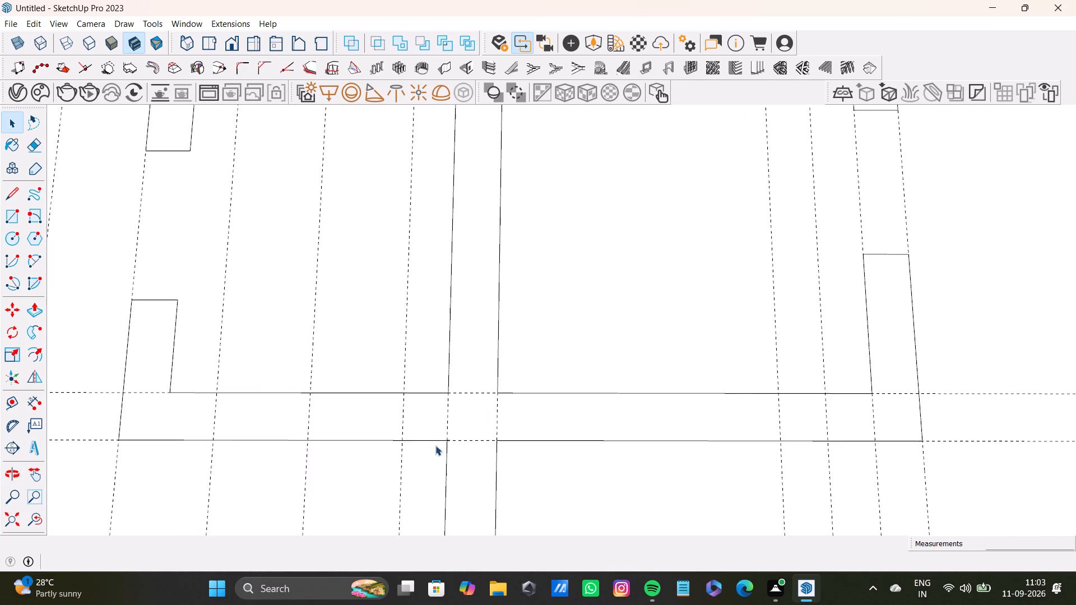
pyautogui.scroll(5, 435, 445)
pyautogui.scroll(-10, 453, 425)
pyautogui.scroll(13, 317, 394)
pyautogui.scroll(-4, 253, 395)
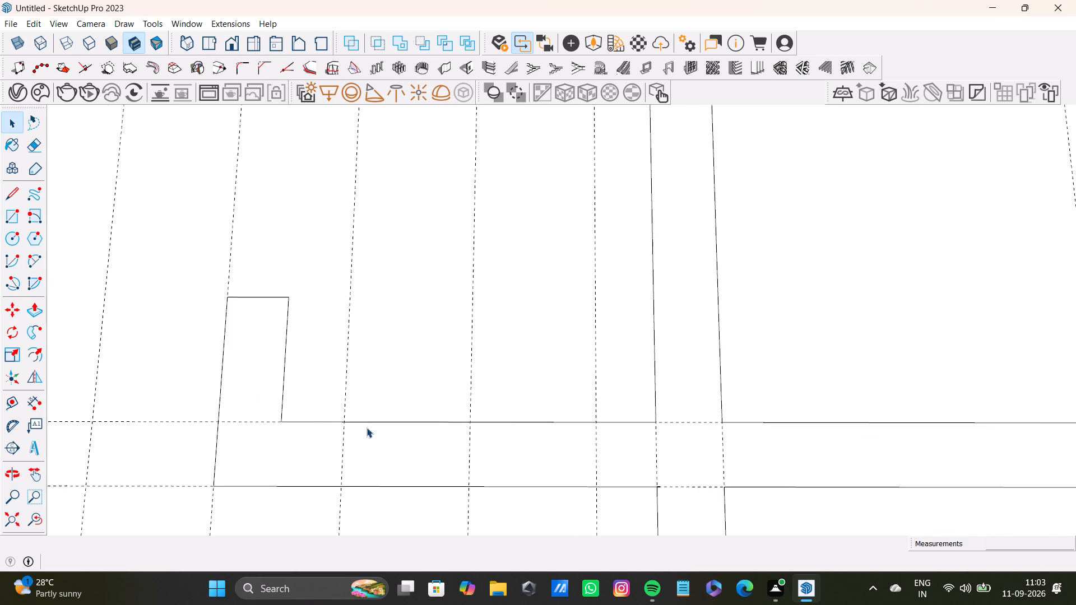
pyautogui.scroll(-19, 367, 427)
pyautogui.keyDown('shift'); pyautogui.moveTo(538, 478); pyautogui.dragTo(525, 351, button='middle'); pyautogui.keyUp('shift')
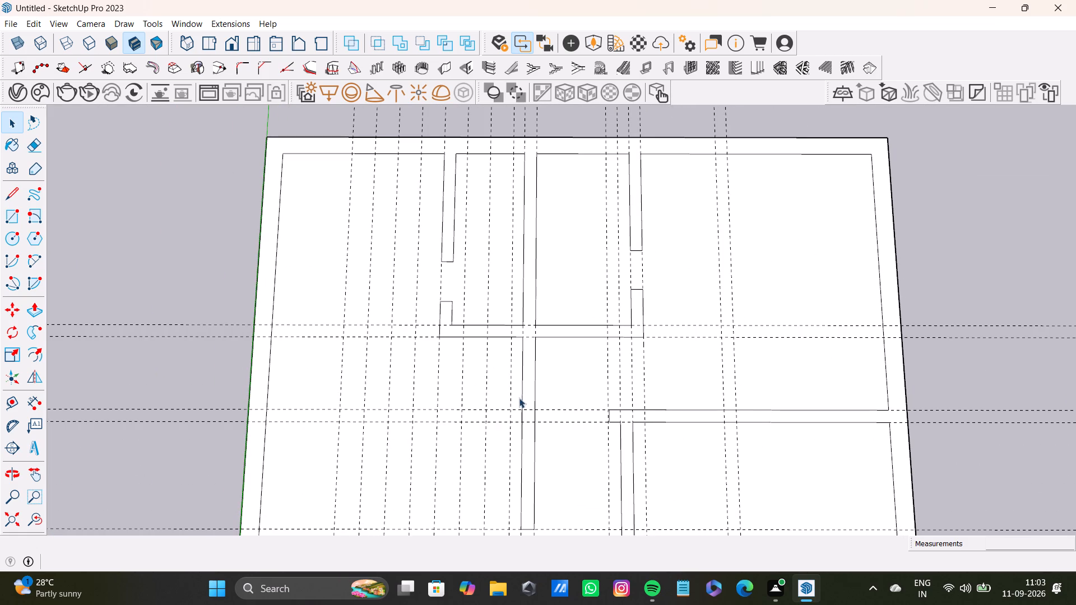
# Delete the free end edge of the nearer crosswise partition, which is offset from its guide.
pyautogui.scroll(5, 532, 448)
pyautogui.scroll(6, 627, 413)
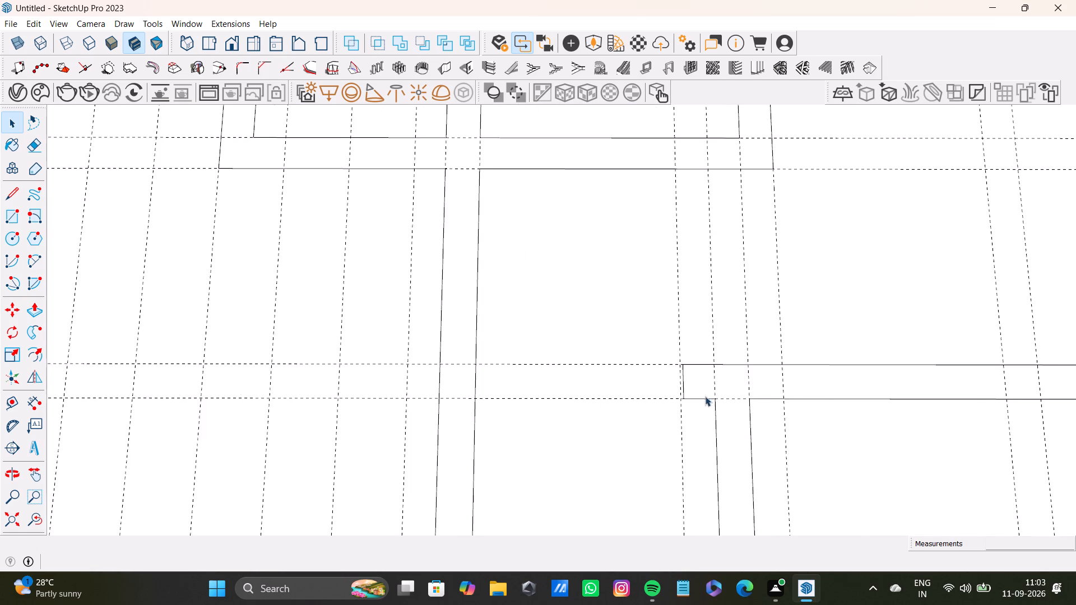
pyautogui.scroll(11, 705, 396)
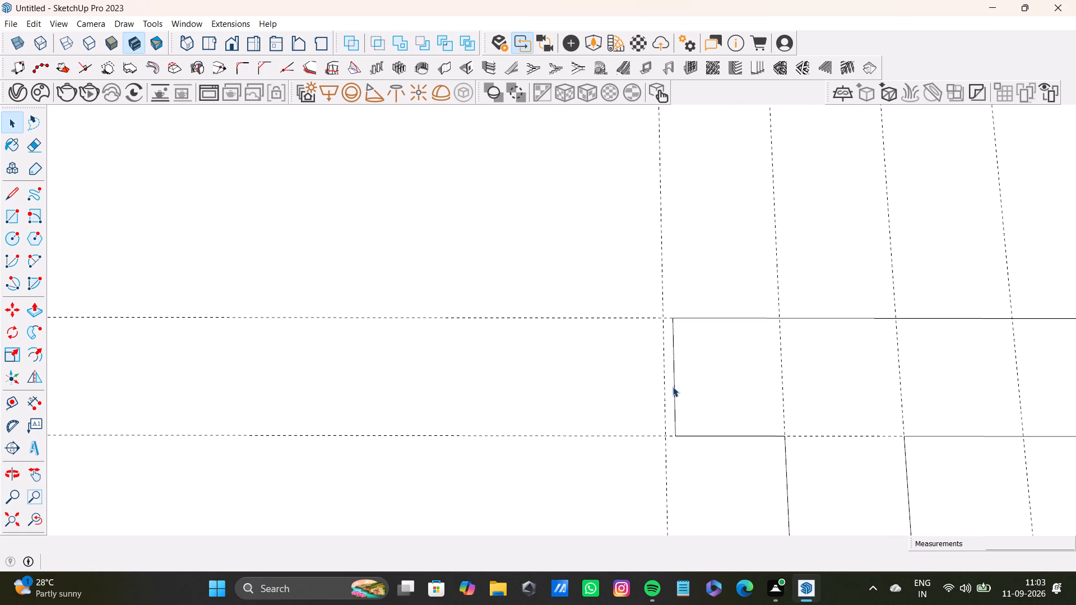
pyautogui.scroll(-8, 672, 391)
pyautogui.scroll(9, 672, 391)
pyautogui.click(673, 389)
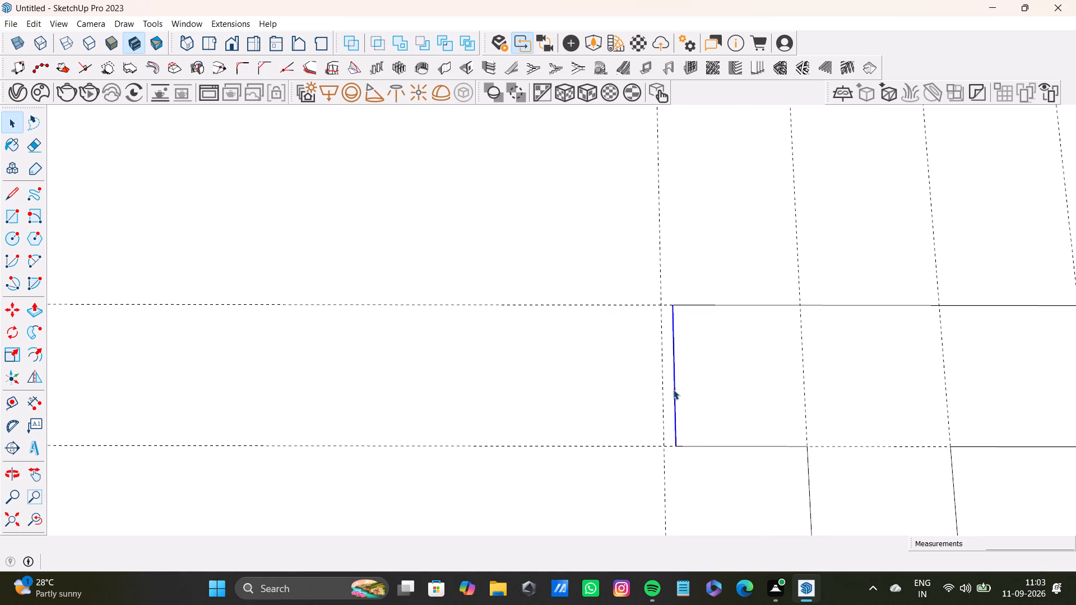
pyautogui.press('Delete')
# Extend the nearer crosswise partition's two edges about 1/2" to the lengthwise guide and redraw its end edge along that guide.
pyautogui.press('l')
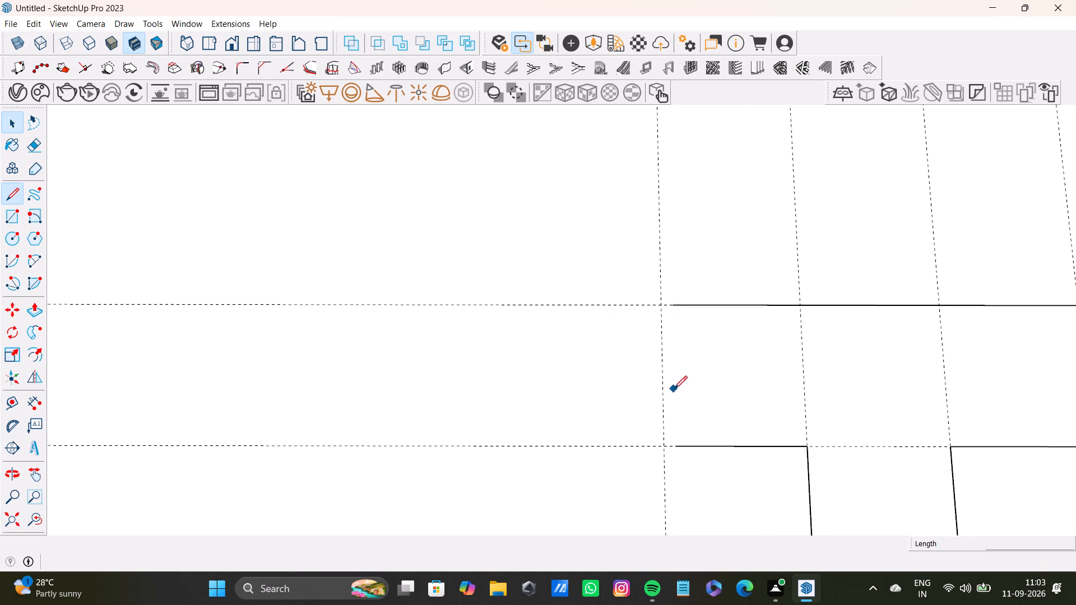
pyautogui.scroll(8, 669, 317)
pyautogui.click(678, 304)
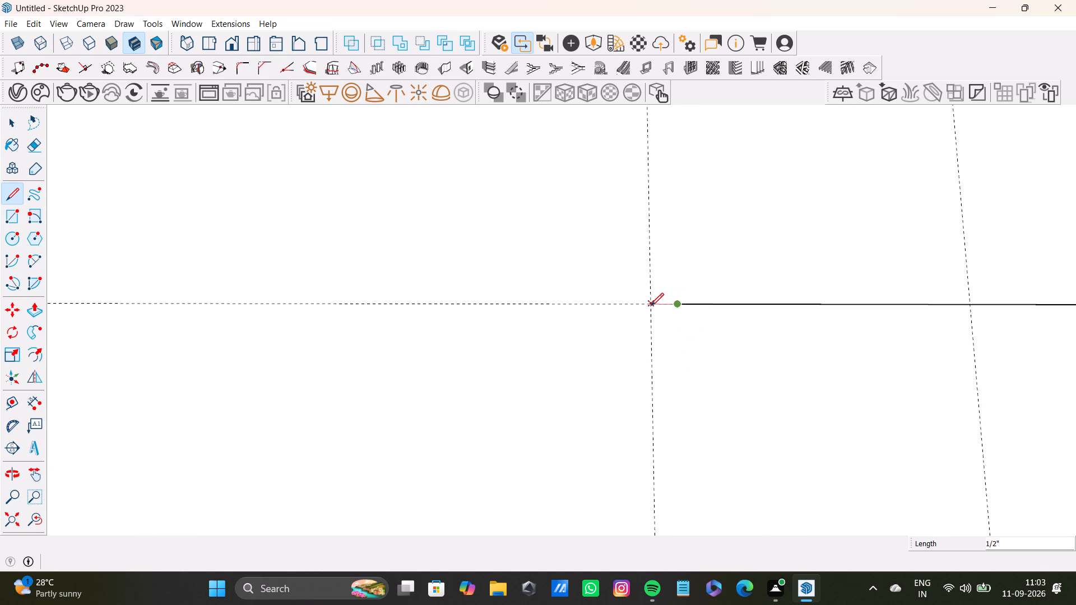
pyautogui.click(651, 306)
pyautogui.scroll(-13, 631, 470)
pyautogui.keyDown('shift'); pyautogui.moveTo(643, 491); pyautogui.dragTo(629, 308, button='middle'); pyautogui.keyUp('shift')
pyautogui.scroll(3, 632, 343)
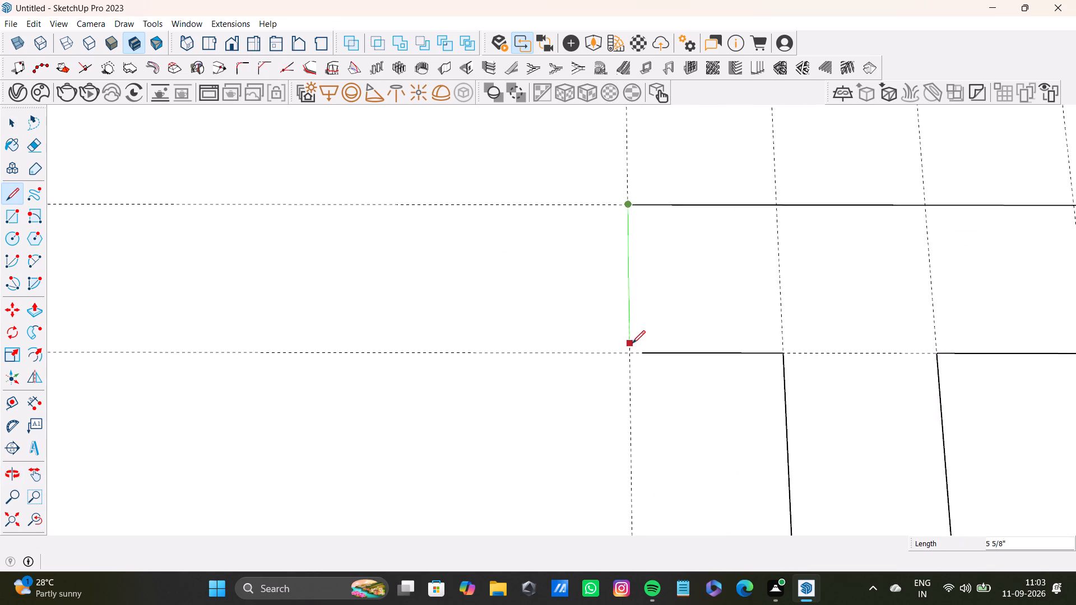
pyautogui.scroll(5, 632, 343)
pyautogui.click(629, 357)
pyautogui.click(651, 357)
pyautogui.press('space')
# Examine the partition ends and junctions from the far rooms down to the stair-like lines for misaligned or leftover edges.
pyautogui.scroll(-1, 670, 338)
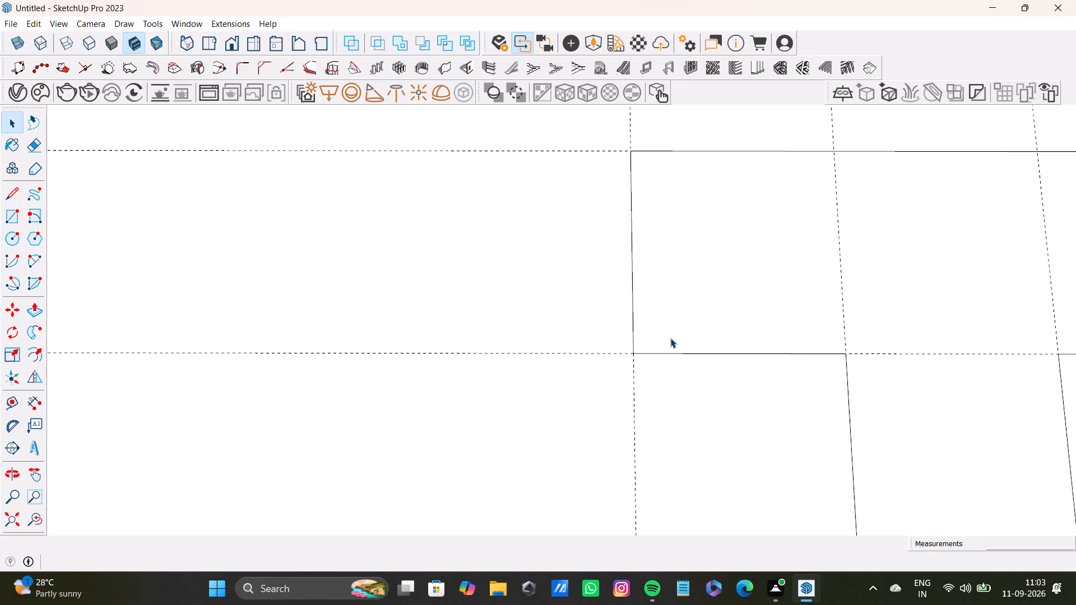
pyautogui.scroll(-20, 670, 338)
pyautogui.scroll(-13, 670, 338)
pyautogui.keyDown('shift'); pyautogui.moveTo(667, 395); pyautogui.dragTo(639, 314, button='middle'); pyautogui.keyUp('shift')
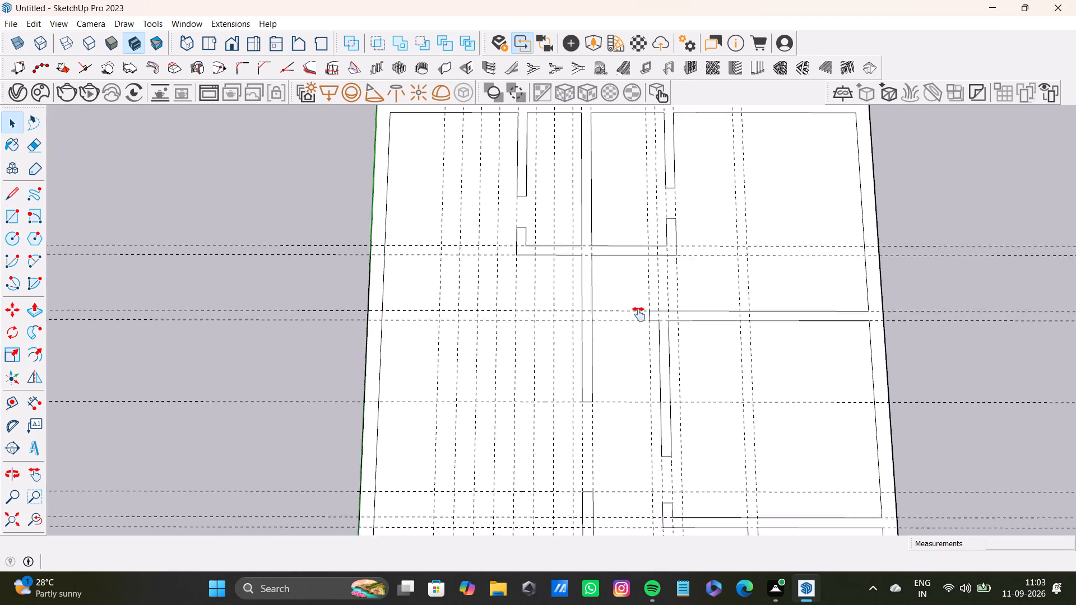
pyautogui.keyDown('shift'); pyautogui.moveTo(639, 314); pyautogui.dragTo(628, 217, button='middle'); pyautogui.keyUp('shift')
pyautogui.keyDown('shift'); pyautogui.scroll(10, 629, 334); pyautogui.keyUp('shift')
pyautogui.keyDown('shift'); pyautogui.scroll(-10, 702, 427); pyautogui.keyUp('shift')
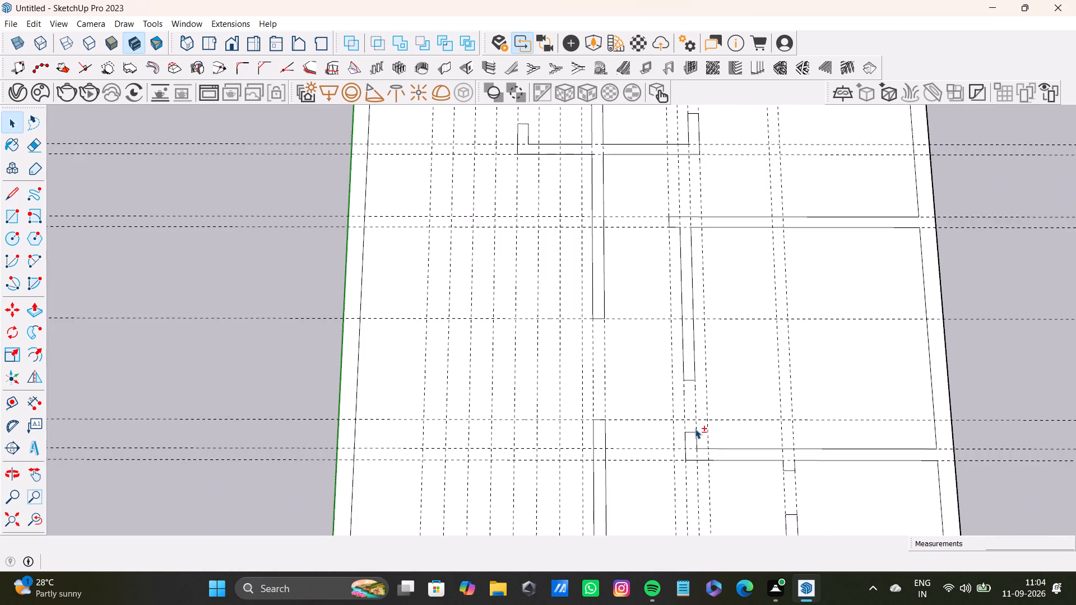
pyautogui.keyDown('shift'); pyautogui.moveTo(691, 423); pyautogui.dragTo(633, 240, button='middle'); pyautogui.keyUp('shift')
pyautogui.keyDown('shift'); pyautogui.scroll(9, 708, 347); pyautogui.keyUp('shift')
pyautogui.keyDown('shift'); pyautogui.scroll(-6, 688, 372); pyautogui.keyUp('shift')
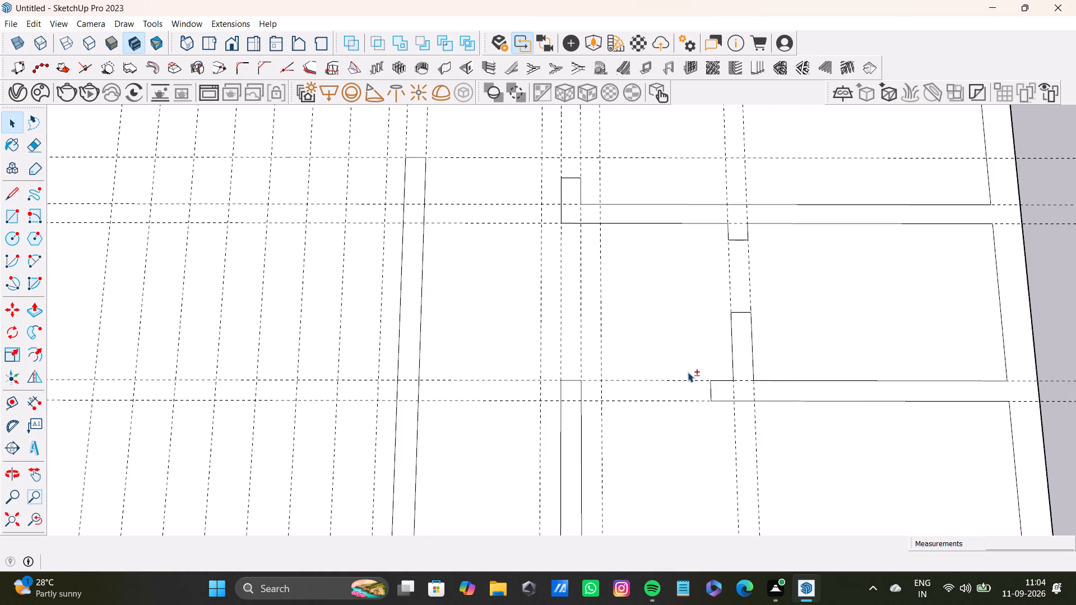
pyautogui.keyDown('shift'); pyautogui.scroll(-7, 688, 372); pyautogui.keyUp('shift')
pyautogui.keyDown('shift'); pyautogui.moveTo(542, 302); pyautogui.dragTo(563, 212, button='middle'); pyautogui.keyUp('shift')
pyautogui.keyDown('shift'); pyautogui.scroll(9, 578, 210); pyautogui.keyUp('shift')
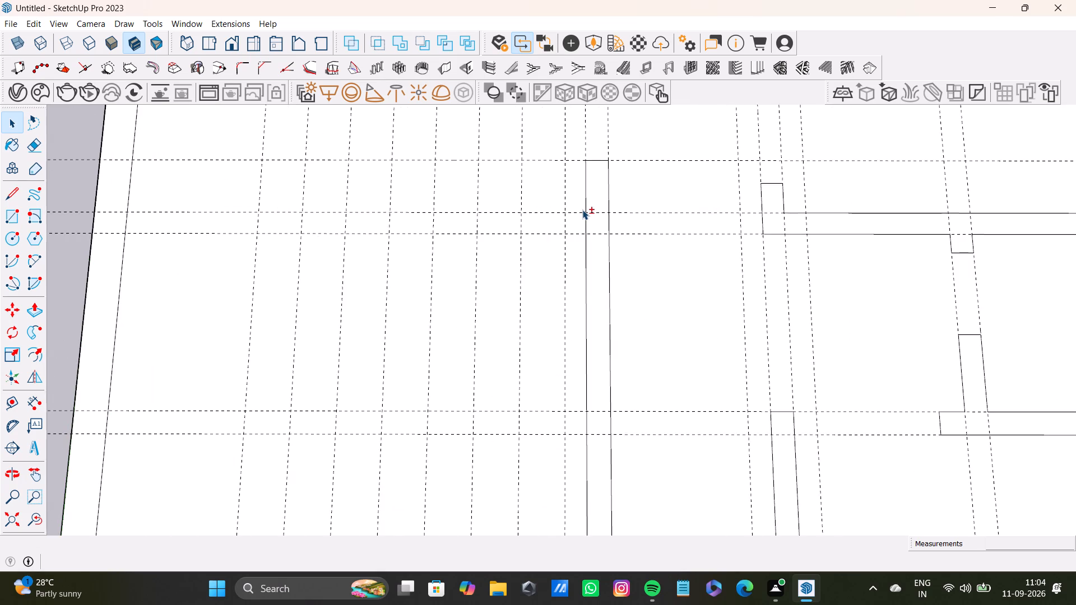
pyautogui.keyDown('shift'); pyautogui.scroll(-9, 582, 210); pyautogui.keyUp('shift')
pyautogui.keyDown('shift'); pyautogui.moveTo(598, 352); pyautogui.dragTo(592, 281, button='middle'); pyautogui.keyUp('shift')
pyautogui.keyDown('shift'); pyautogui.scroll(7, 395, 369); pyautogui.keyUp('shift')
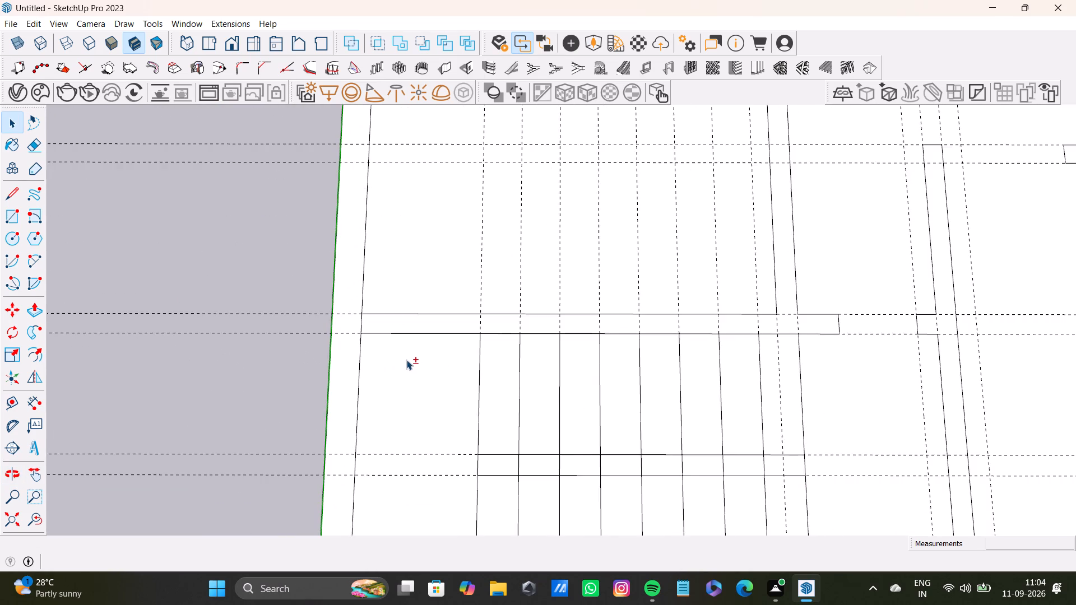
pyautogui.keyDown('shift'); pyautogui.scroll(-4, 406, 360); pyautogui.keyUp('shift')
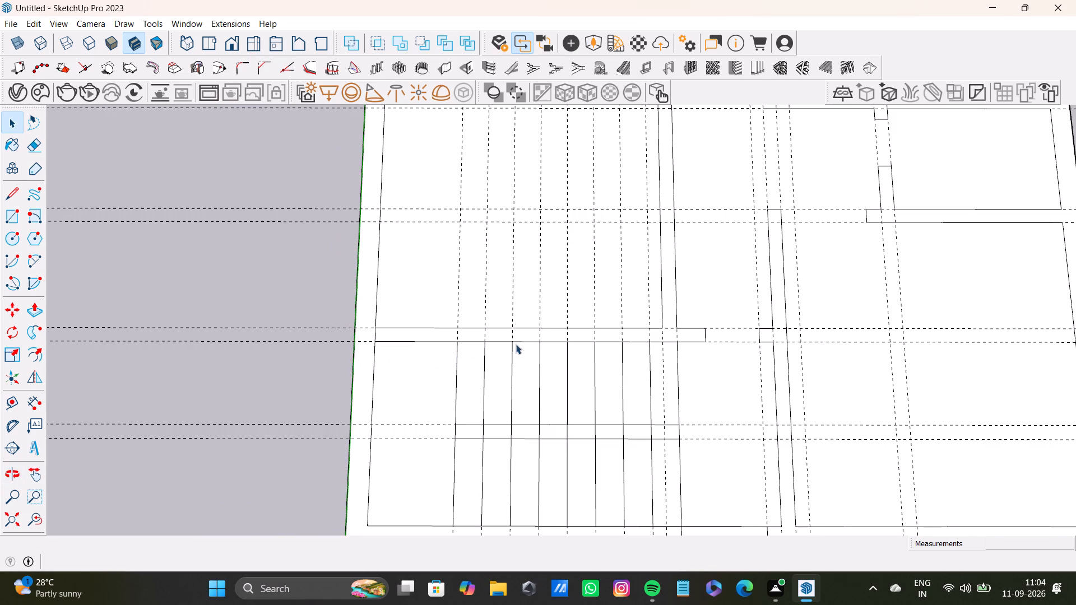
pyautogui.scroll(-6, 607, 372)
pyautogui.keyDown('shift'); pyautogui.moveTo(614, 376); pyautogui.dragTo(523, 346, button='middle'); pyautogui.keyUp('shift')
pyautogui.scroll(4, 544, 351)
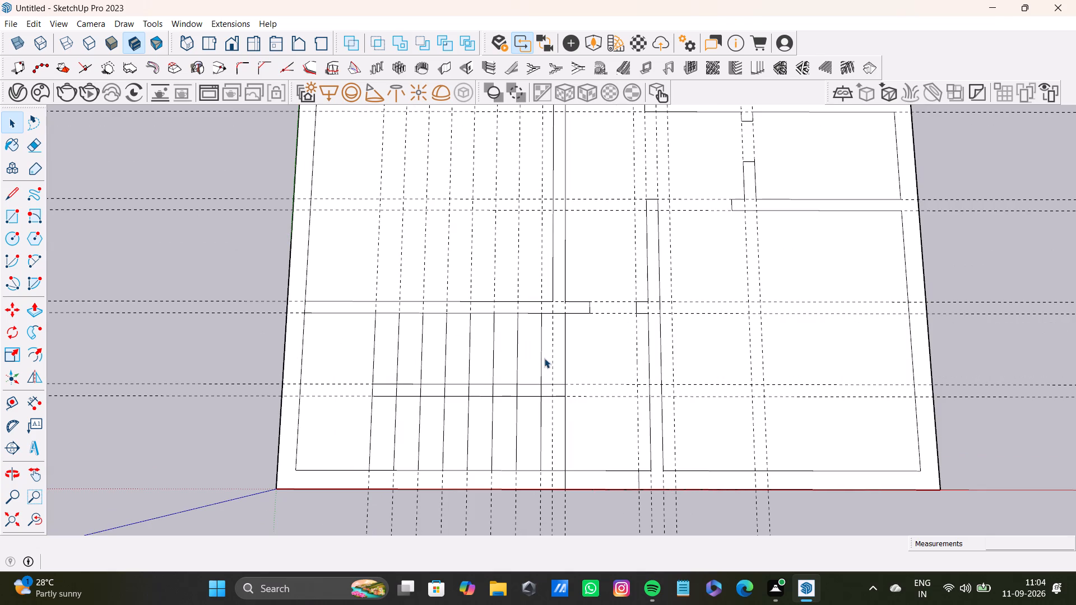
# Delete the near exterior wall's inner edge across the door opening beside the stair-like lines.
pyautogui.scroll(5, 559, 426)
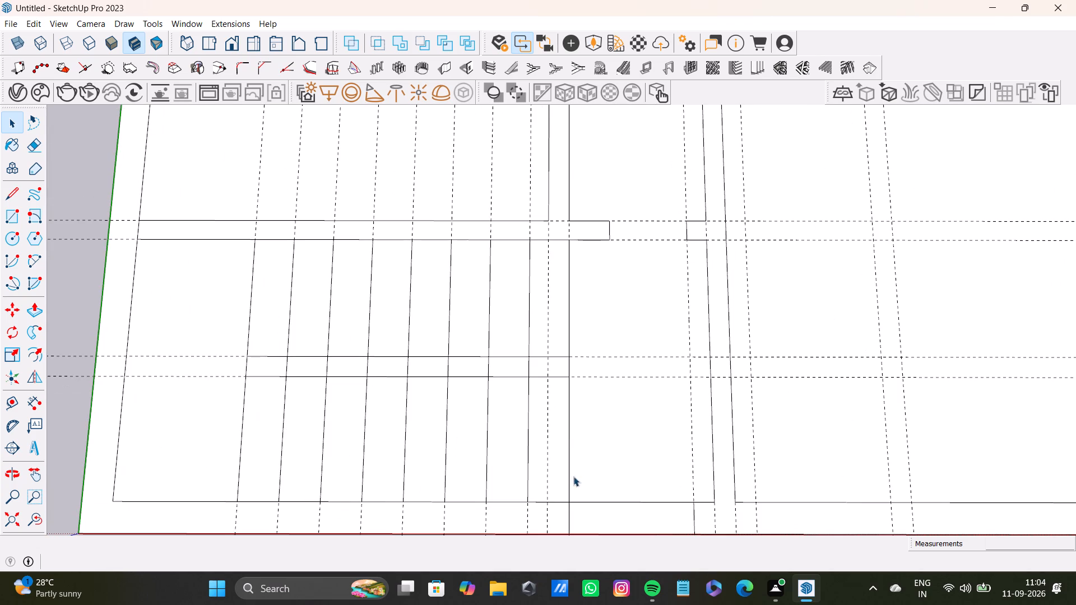
pyautogui.click(630, 503)
pyautogui.press('Delete')
# Examine the whole plan and its far rooms for remaining gaps and leftover edges in the partitions.
pyautogui.scroll(-4, 591, 452)
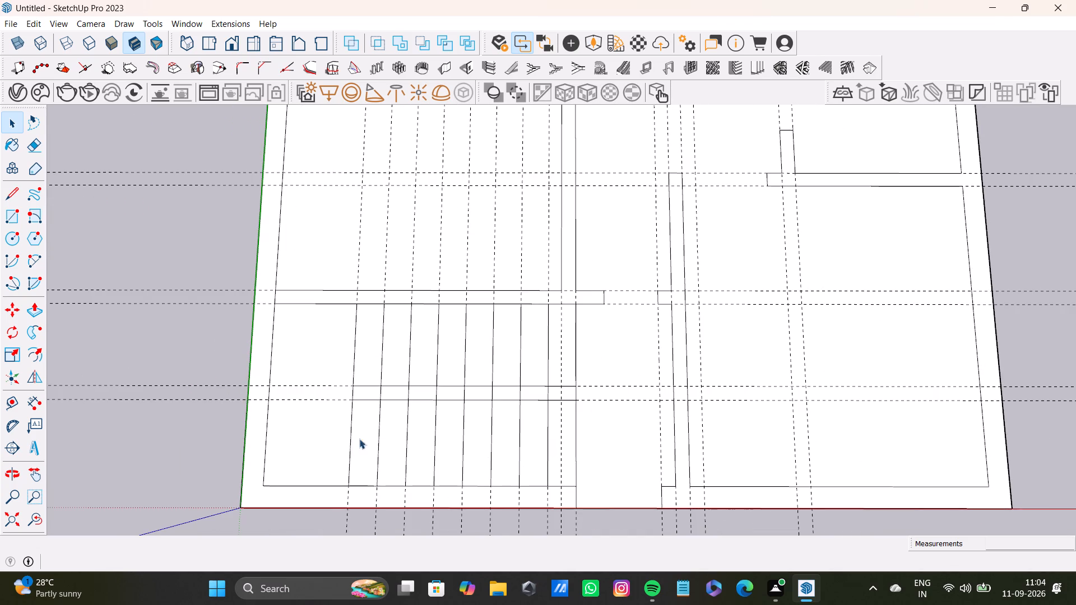
pyautogui.scroll(-4, 556, 469)
pyautogui.keyDown('shift'); pyautogui.moveTo(596, 453); pyautogui.dragTo(504, 467, button='middle'); pyautogui.keyUp('shift')
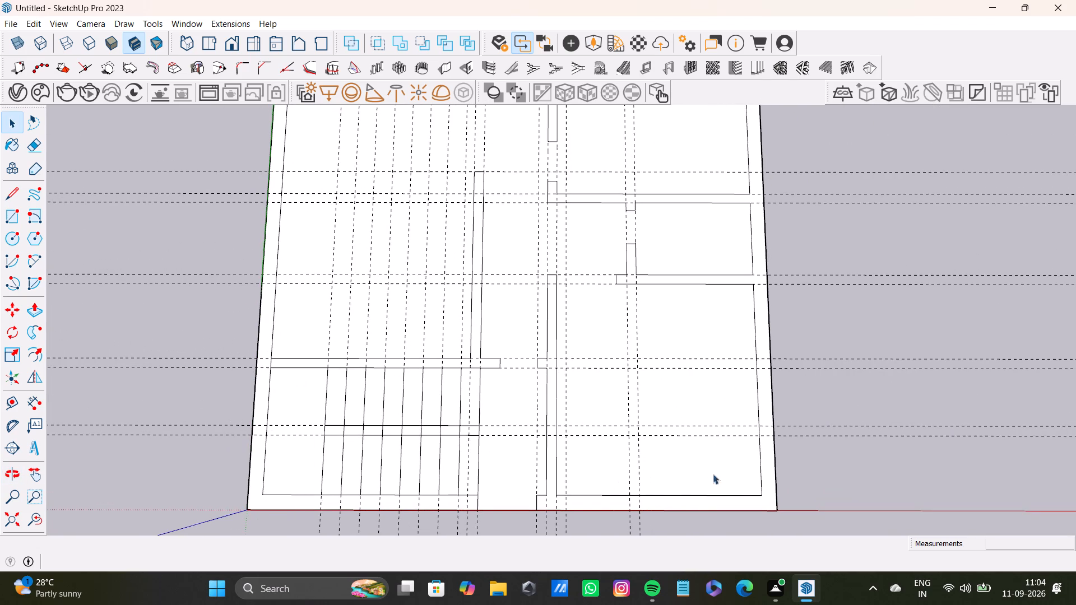
pyautogui.keyDown('shift'); pyautogui.moveTo(593, 349); pyautogui.dragTo(603, 471, button='middle'); pyautogui.keyUp('shift')
pyautogui.scroll(4, 563, 483)
pyautogui.scroll(-10, 560, 417)
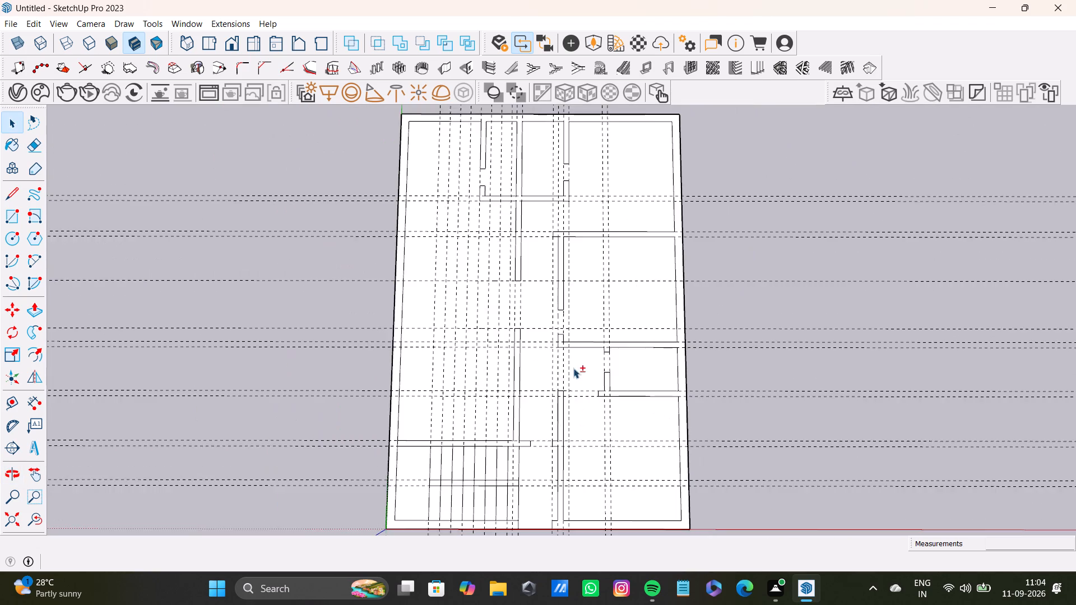
pyautogui.keyDown('shift'); pyautogui.moveTo(577, 369); pyautogui.dragTo(624, 522, button='middle'); pyautogui.keyUp('shift')
pyautogui.scroll(12, 539, 317)
pyautogui.scroll(-3, 614, 374)
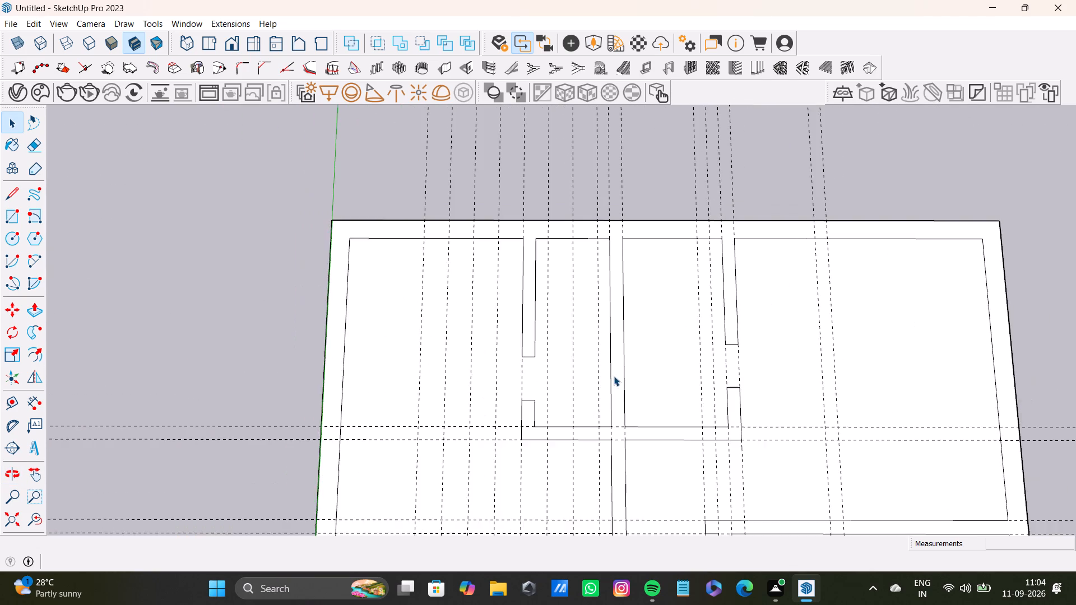
pyautogui.scroll(-5, 614, 376)
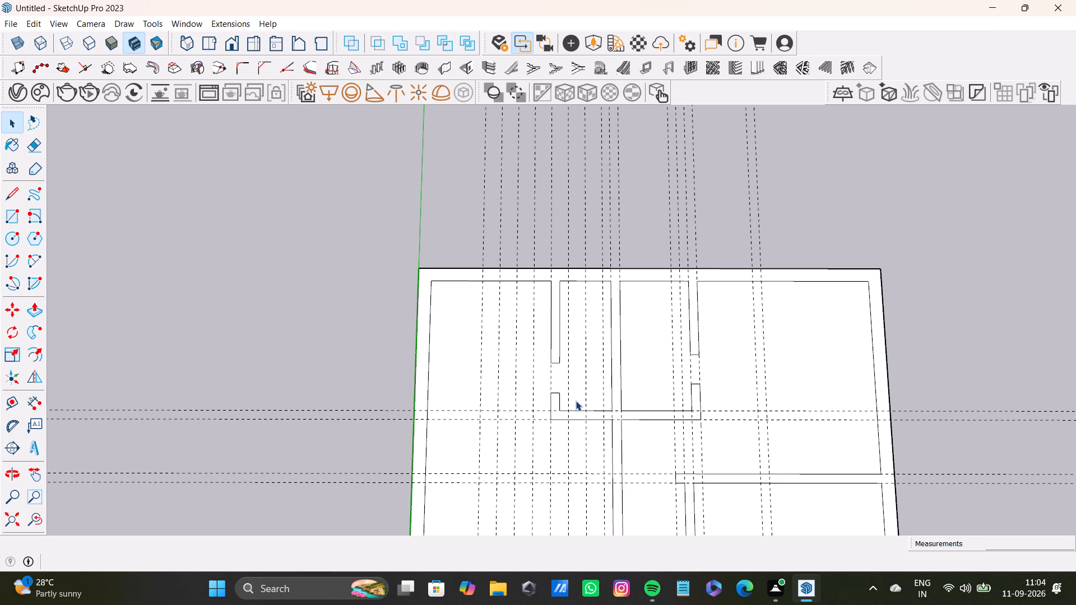
pyautogui.scroll(-4, 599, 452)
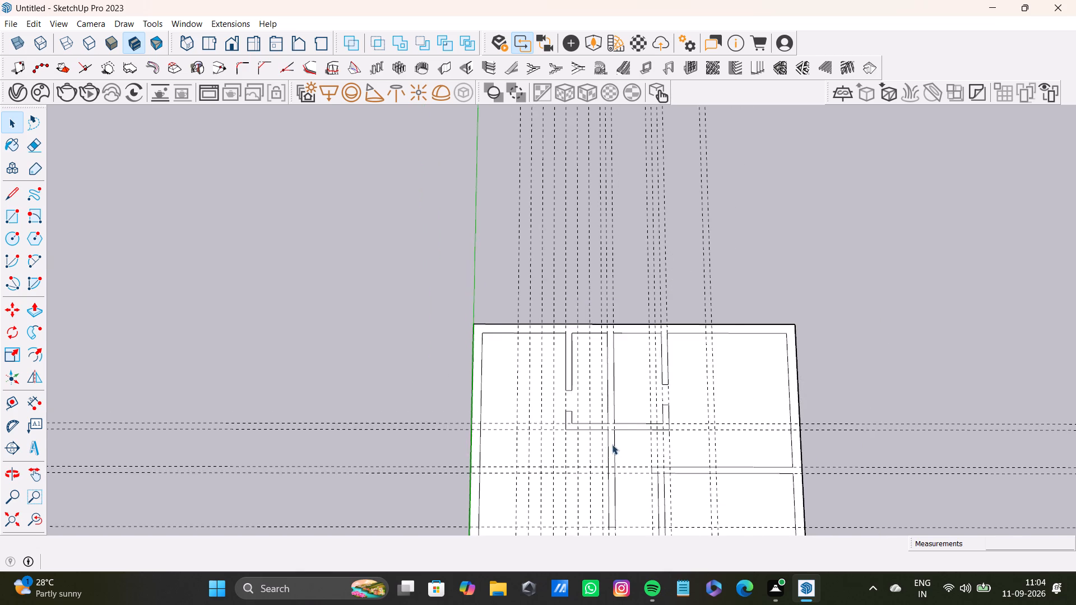
pyautogui.keyDown('shift'); pyautogui.moveTo(622, 442); pyautogui.dragTo(591, 339, button='middle'); pyautogui.keyUp('shift')
pyautogui.scroll(8, 630, 368)
pyautogui.scroll(-6, 585, 403)
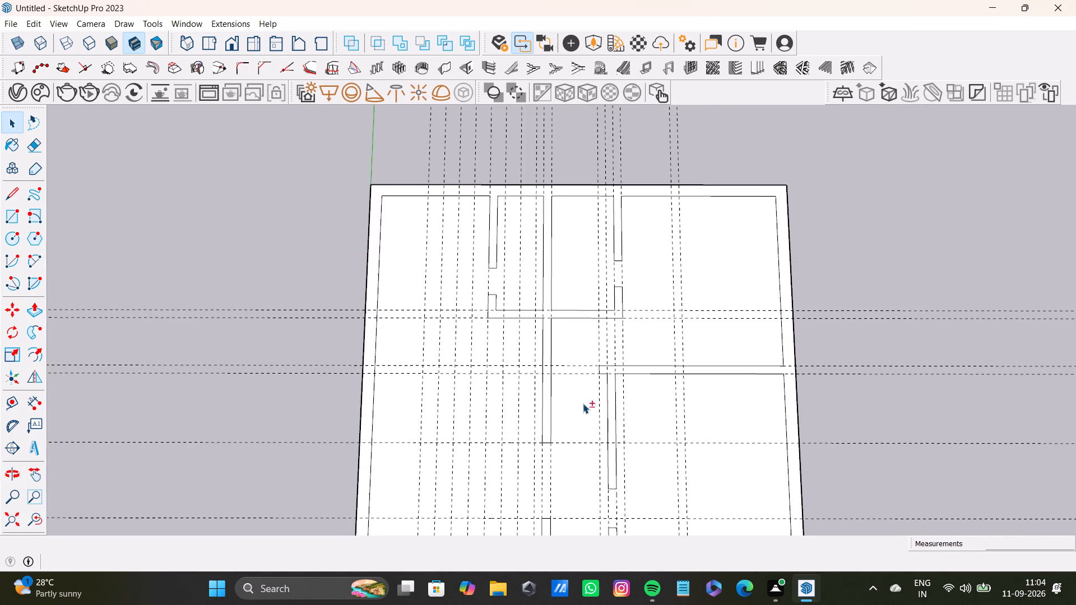
# Draw a short 6"-wide wall stub off the long lengthwise partition between the two crosswise guides, facing the crosswise partition's free end.
pyautogui.keyDown('shift'); pyautogui.moveTo(583, 403); pyautogui.dragTo(567, 394, button='middle'); pyautogui.keyUp('shift')
pyautogui.scroll(11, 530, 349)
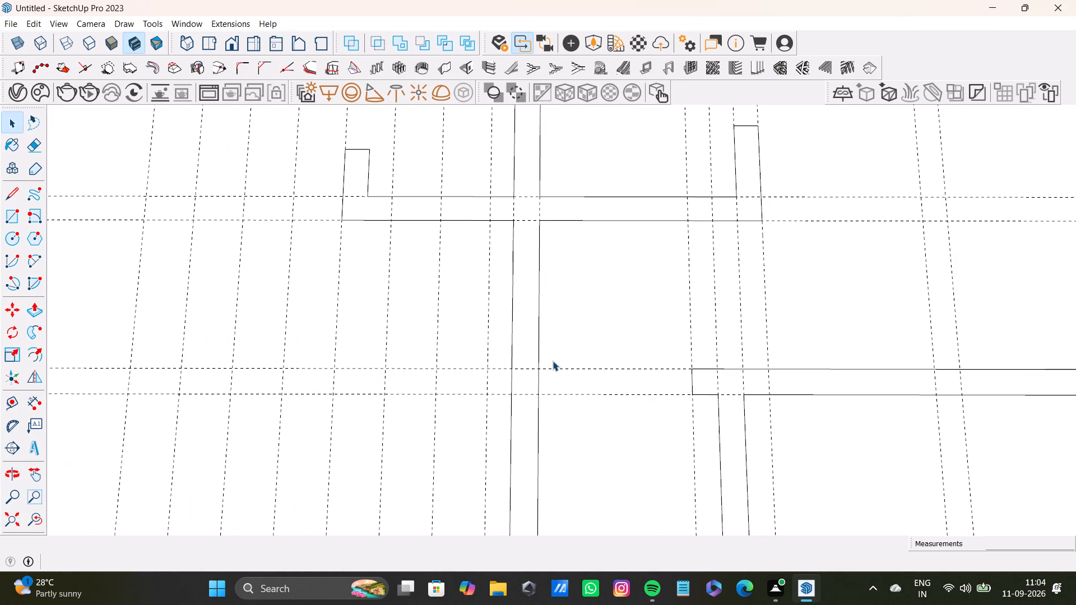
pyautogui.press('l')
pyautogui.scroll(3, 555, 367)
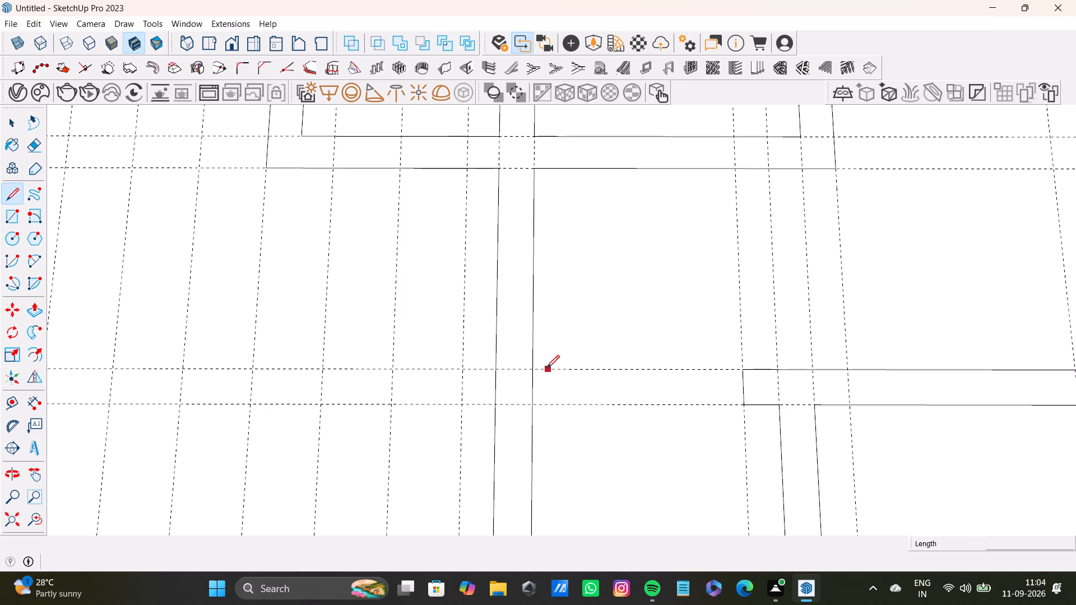
pyautogui.click(534, 371)
pyautogui.click(550, 375)
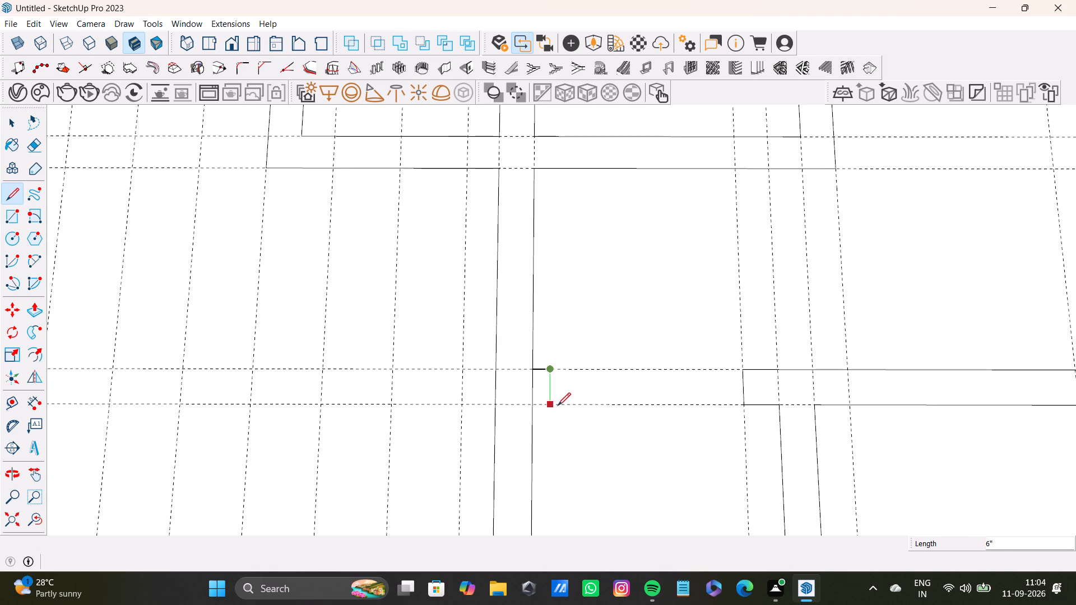
pyautogui.click(558, 406)
pyautogui.click(536, 406)
pyautogui.press('space')
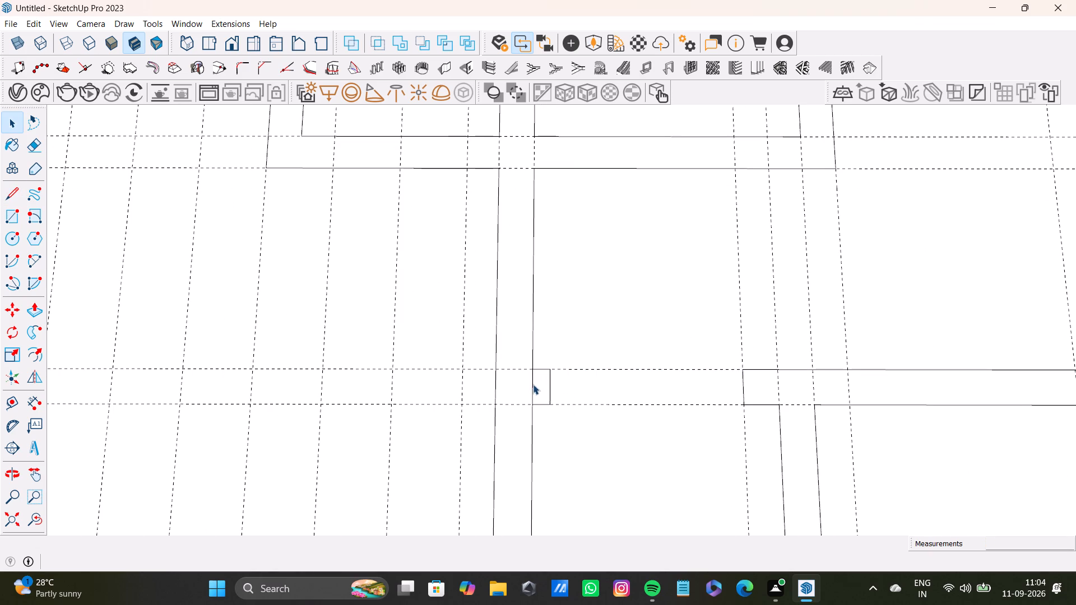
# Delete the long partition's edge segment between the new stub and the partition.
pyautogui.click(535, 393)
pyautogui.click(530, 395)
pyautogui.press('Delete')
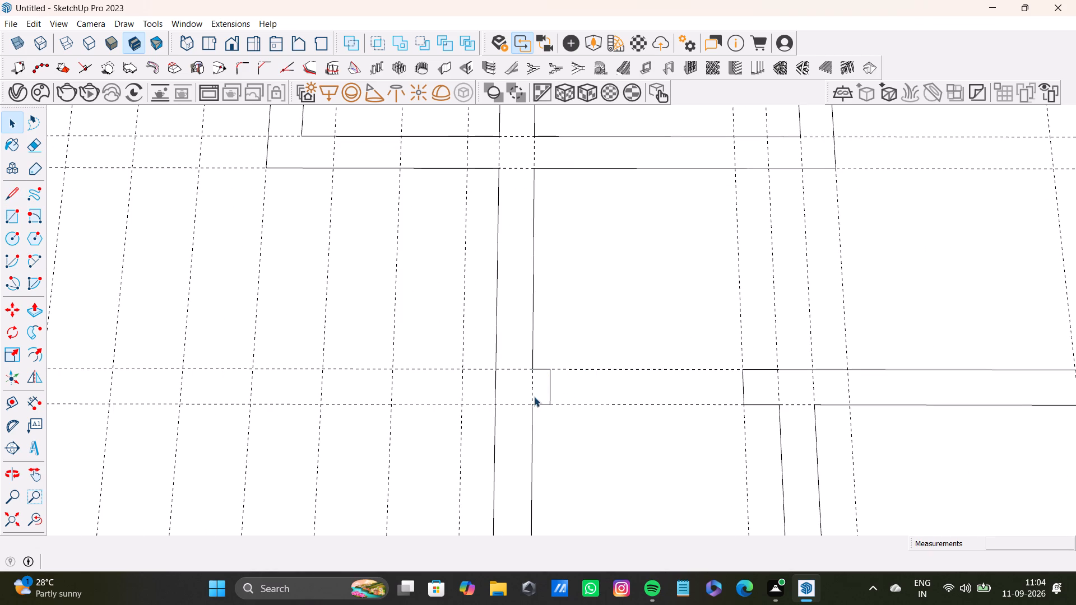
# Check the connected wall face and delete the side exterior wall's inner edge segment crossing its junction with the partition by the stair-like lines.
pyautogui.scroll(-7, 545, 396)
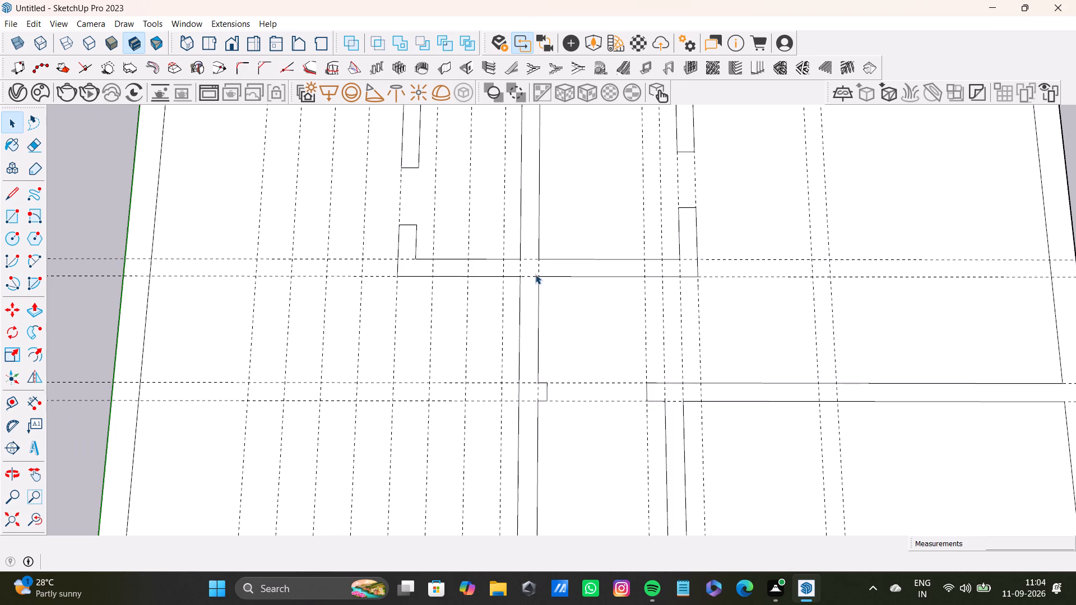
pyautogui.click(559, 268)
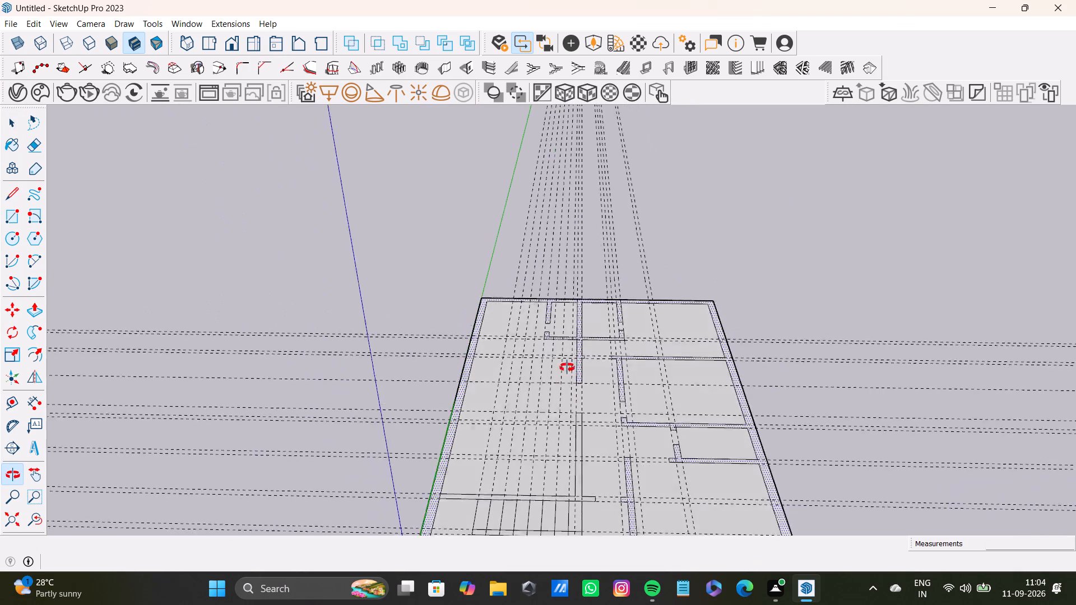
pyautogui.moveTo(586, 421); pyautogui.dragTo(590, 532, button='middle')
pyautogui.scroll(-7, 571, 472)
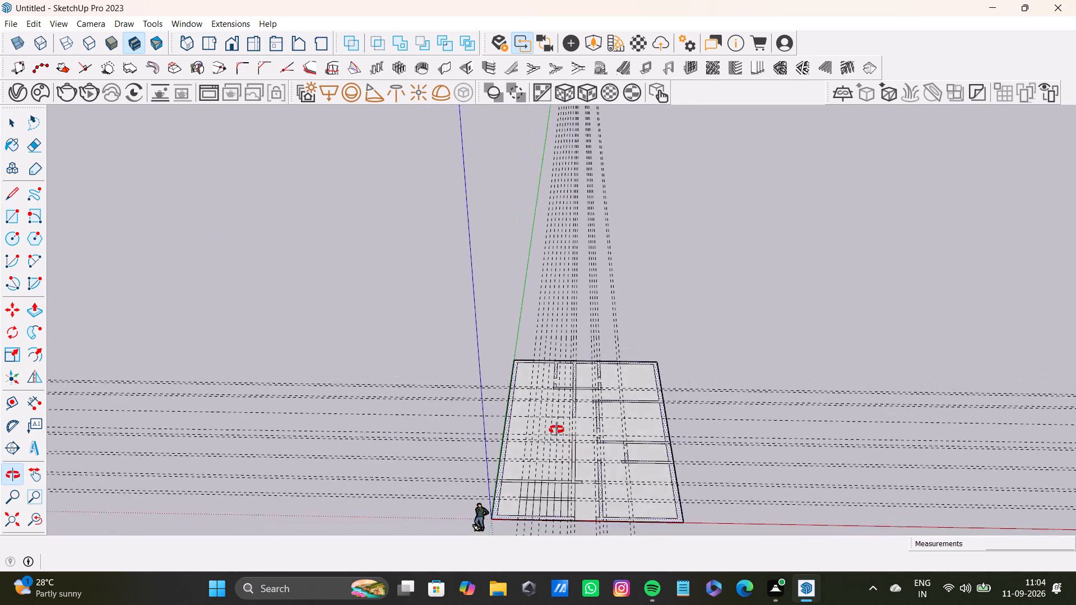
pyautogui.scroll(-4, 562, 507)
pyautogui.scroll(20, 513, 499)
pyautogui.scroll(2, 513, 499)
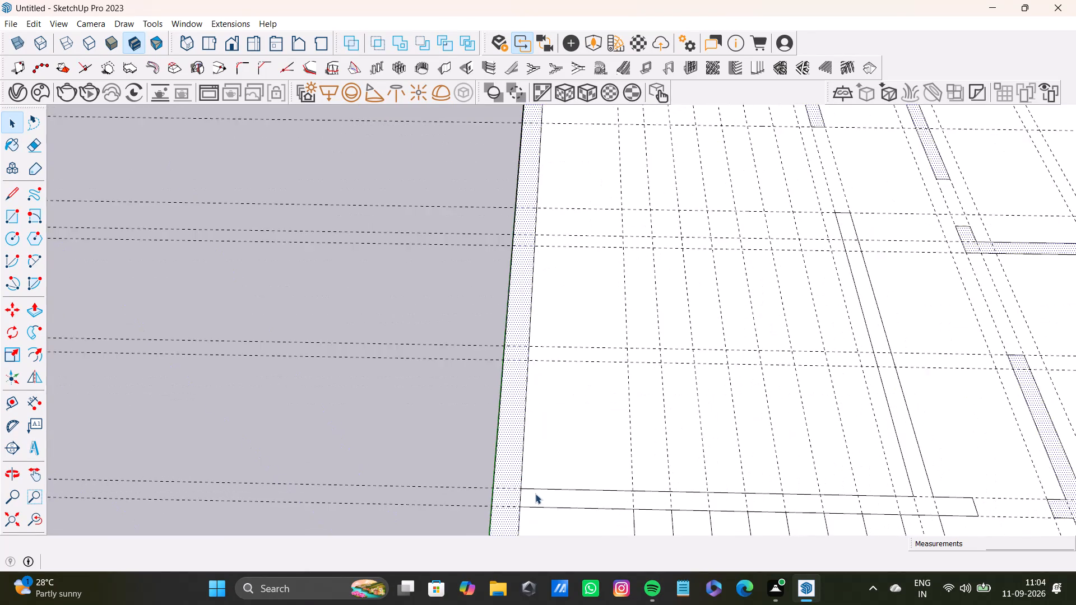
pyautogui.scroll(4, 535, 494)
pyautogui.click(513, 504)
pyautogui.press('Delete')
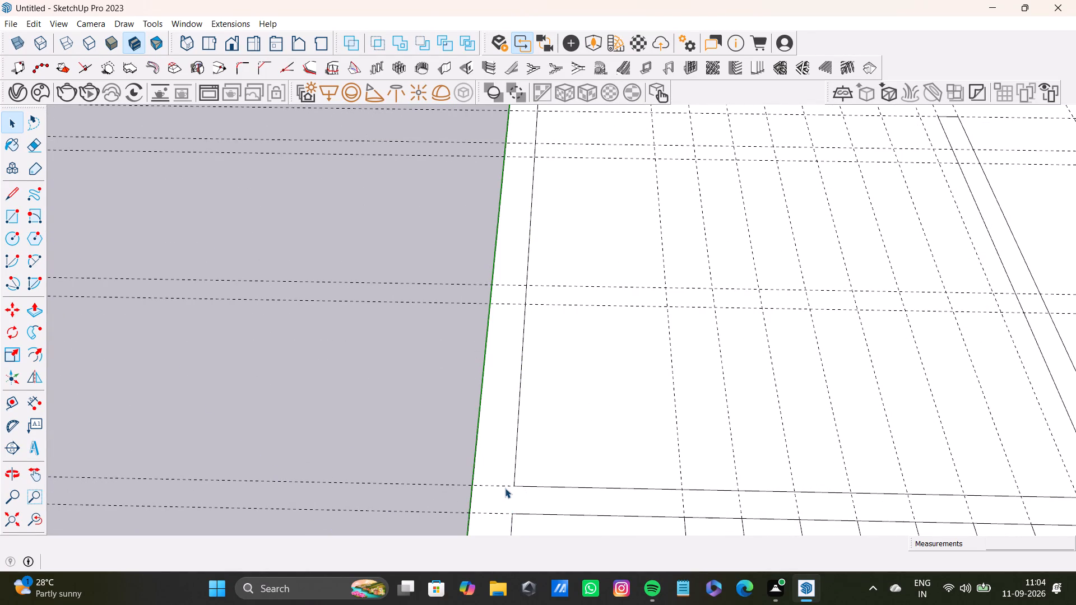
# Select the joined wall face and examine which walls it covers around the stair-like lines and the near door opening.
pyautogui.scroll(-18, 486, 466)
pyautogui.scroll(6, 502, 473)
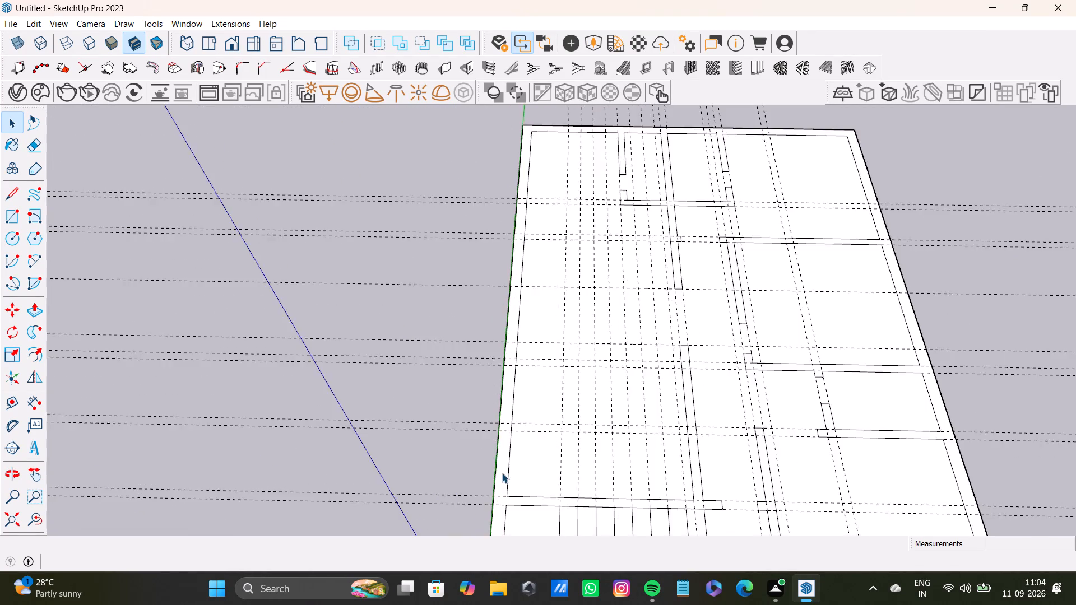
pyautogui.scroll(3, 502, 473)
pyautogui.click(502, 473)
pyautogui.scroll(-15, 502, 473)
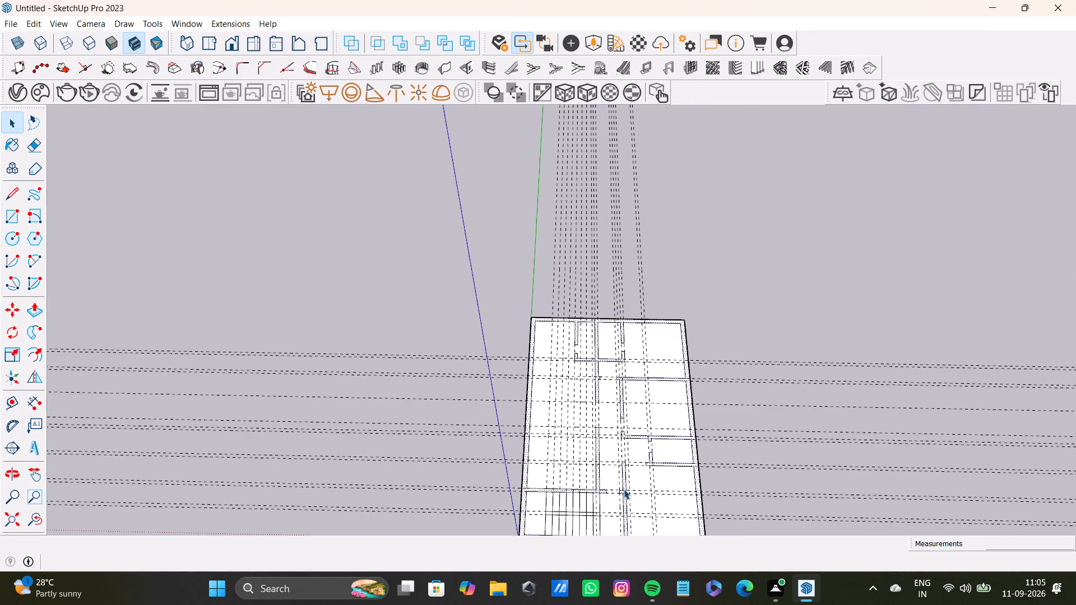
pyautogui.keyDown('shift'); pyautogui.moveTo(624, 488); pyautogui.dragTo(624, 350, button='middle'); pyautogui.keyUp('shift')
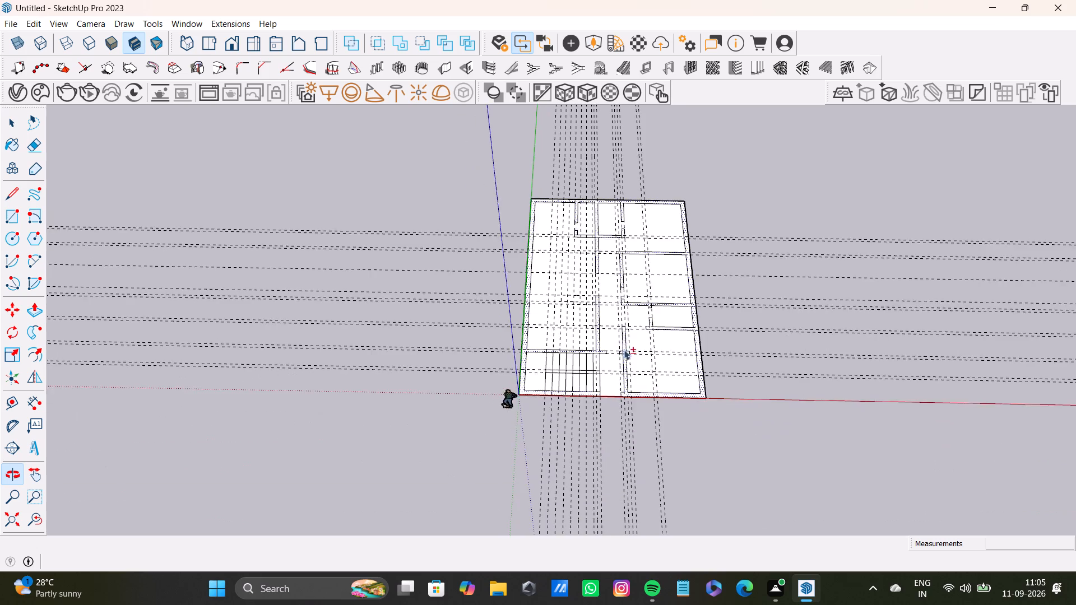
pyautogui.scroll(9, 611, 351)
pyautogui.moveTo(590, 381); pyautogui.dragTo(586, 429, button='middle')
pyautogui.scroll(12, 599, 354)
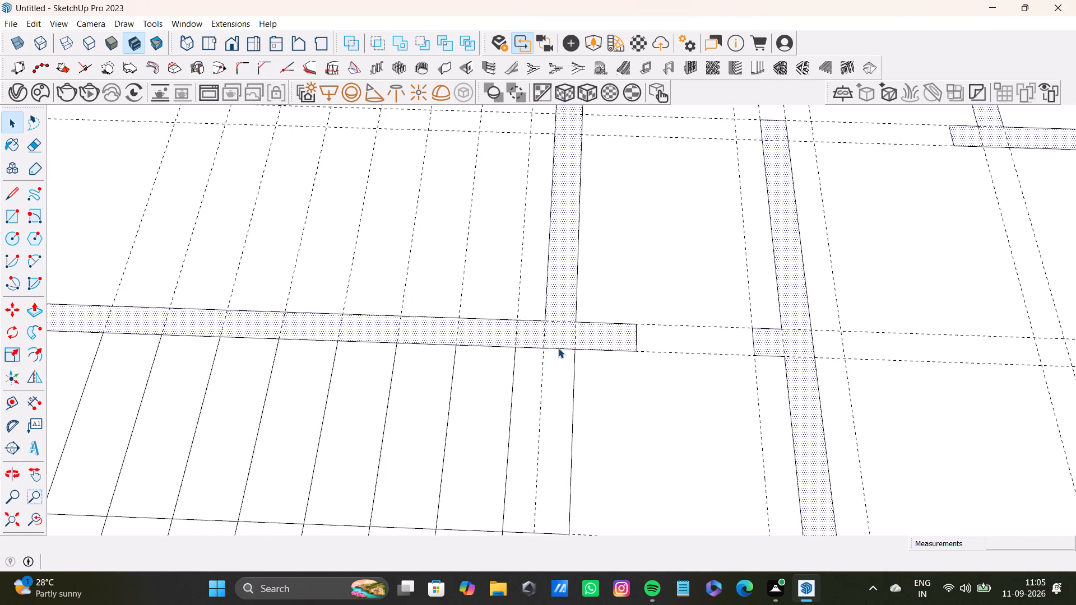
pyautogui.scroll(-13, 559, 348)
pyautogui.keyDown('shift'); pyautogui.moveTo(565, 391); pyautogui.dragTo(561, 341, button='middle'); pyautogui.keyUp('shift')
pyautogui.scroll(9, 579, 392)
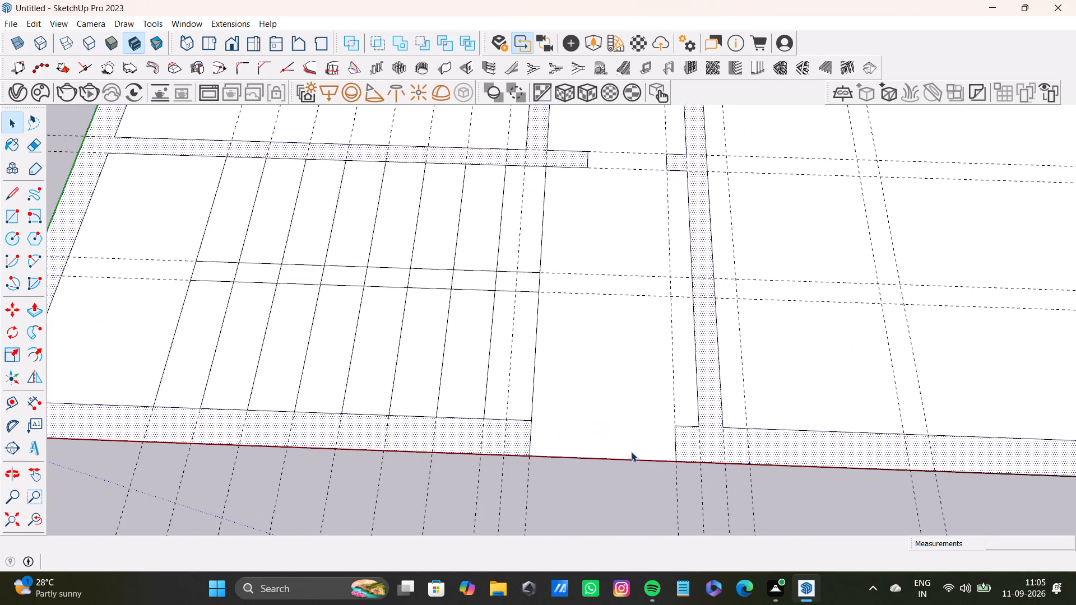
# Examine the selected wall face across the whole floor plan, including the partitions, door gaps and the area around the stair lines.
pyautogui.scroll(-9, 651, 454)
pyautogui.scroll(-4, 646, 322)
pyautogui.keyDown('shift'); pyautogui.moveTo(610, 325); pyautogui.dragTo(480, 361, button='middle'); pyautogui.keyUp('shift')
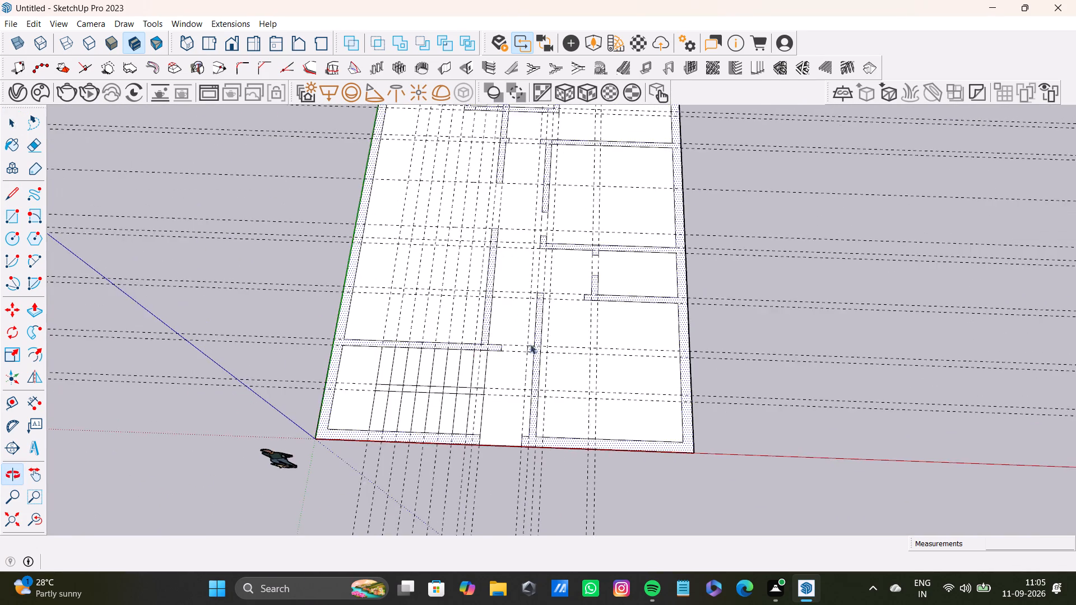
pyautogui.scroll(8, 567, 313)
pyautogui.scroll(-8, 575, 311)
pyautogui.scroll(-3, 474, 287)
pyautogui.keyDown('shift'); pyautogui.moveTo(474, 295); pyautogui.dragTo(541, 403, button='middle'); pyautogui.keyUp('shift')
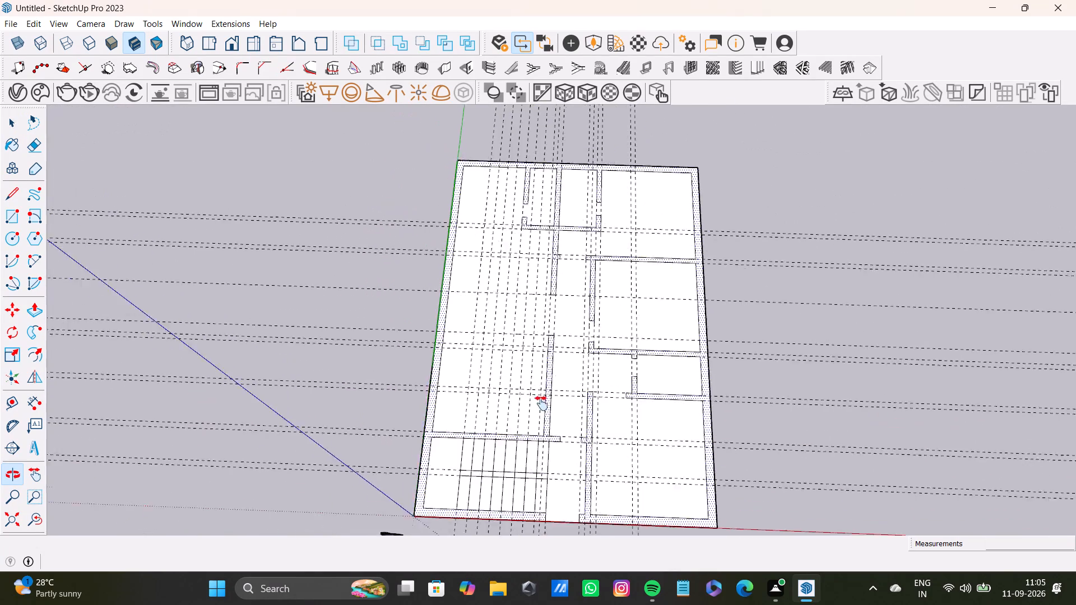
pyautogui.keyDown('shift'); pyautogui.moveTo(541, 403); pyautogui.dragTo(543, 428, button='middle'); pyautogui.keyUp('shift')
pyautogui.moveTo(537, 420); pyautogui.dragTo(0, 272, button='middle')
pyautogui.scroll(3, 485, 359)
pyautogui.moveTo(491, 350); pyautogui.dragTo(534, 280, button='middle')
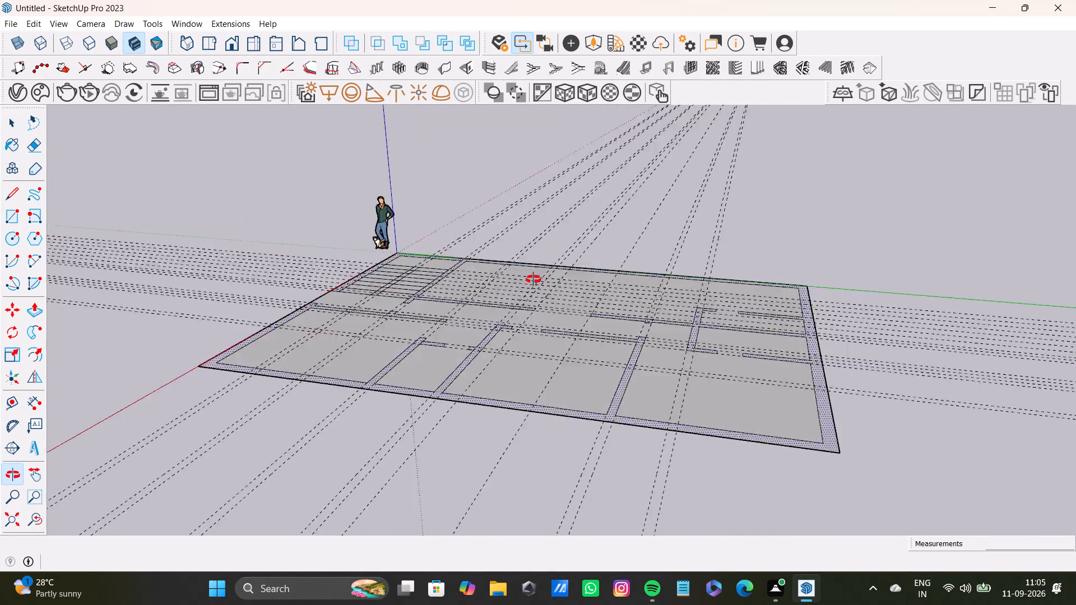
pyautogui.moveTo(534, 280); pyautogui.dragTo(536, 262, button='middle')
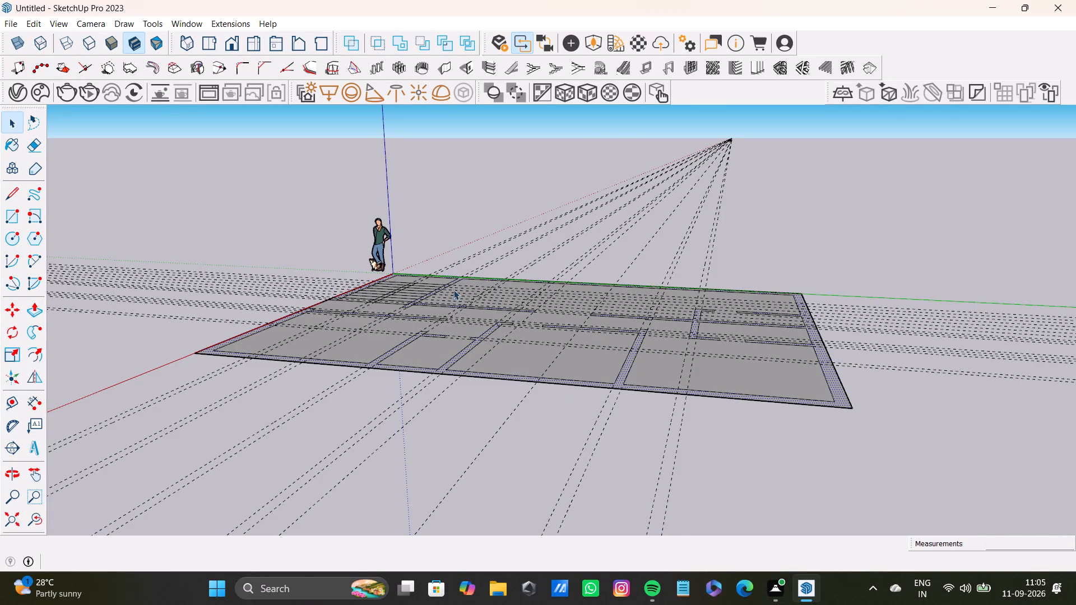
pyautogui.moveTo(537, 293); pyautogui.dragTo(546, 468, button='middle')
pyautogui.scroll(7, 314, 235)
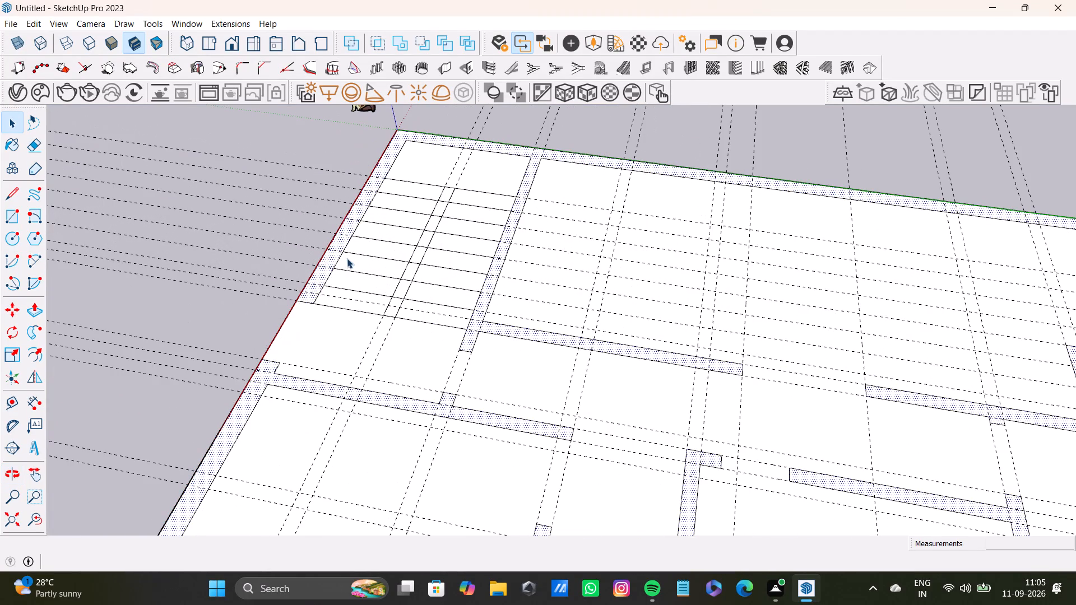
pyautogui.scroll(4, 461, 332)
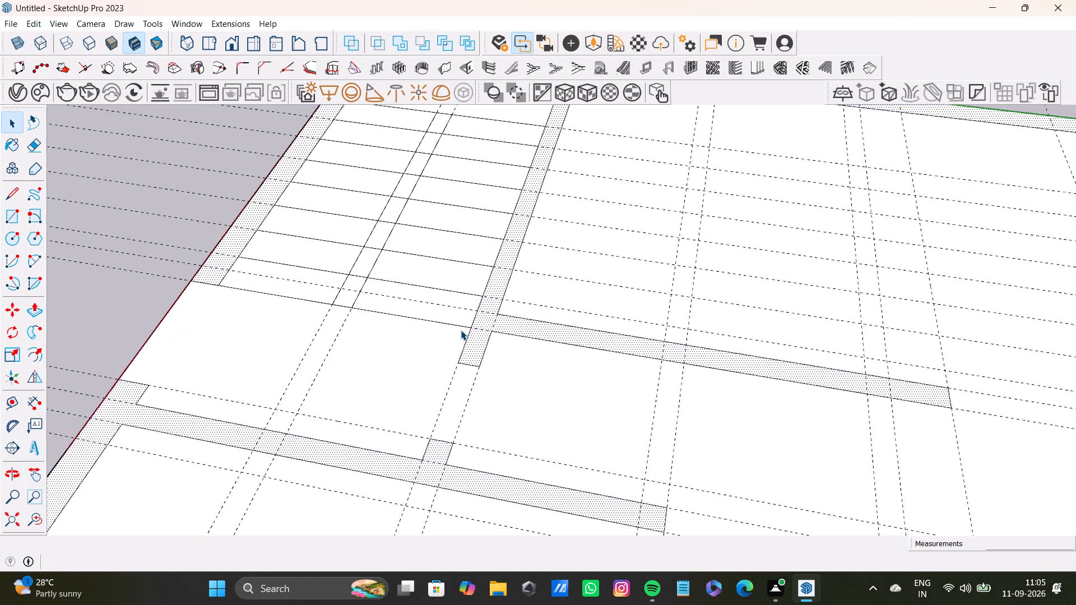
pyautogui.scroll(5, 461, 330)
pyautogui.scroll(-4, 475, 333)
pyautogui.scroll(2, 475, 334)
pyautogui.scroll(-14, 475, 336)
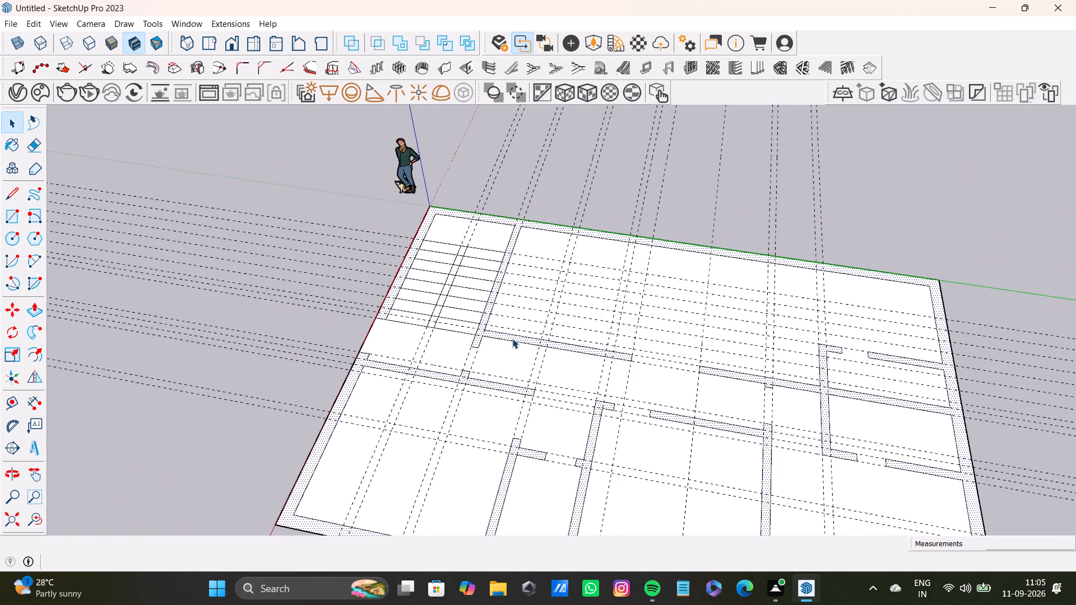
pyautogui.scroll(-4, 577, 338)
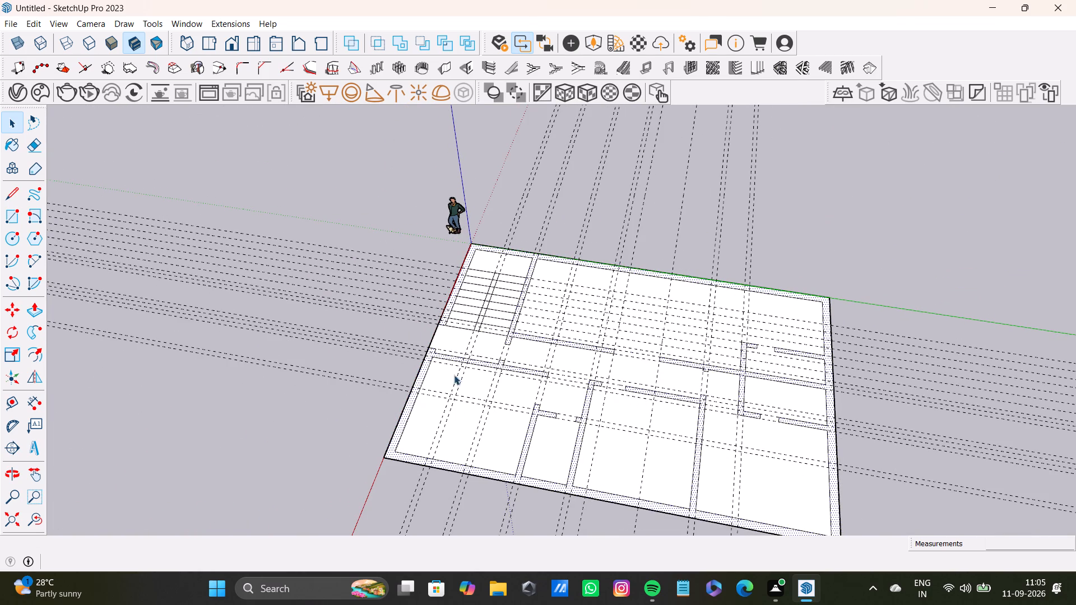
pyautogui.scroll(9, 415, 357)
pyautogui.scroll(-12, 481, 364)
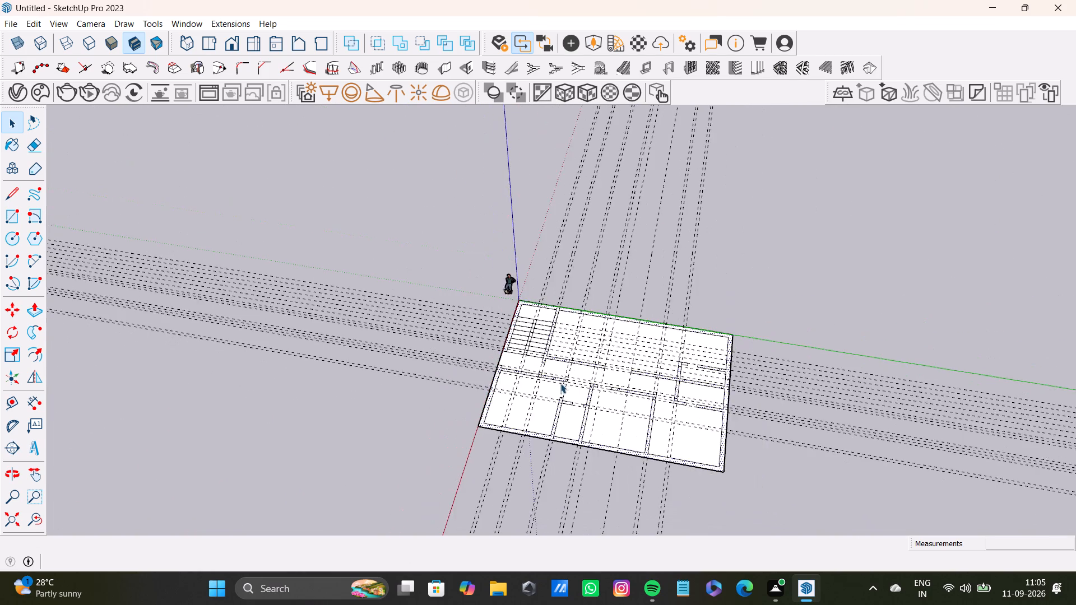
pyautogui.scroll(-5, 560, 383)
pyautogui.scroll(14, 589, 394)
pyautogui.scroll(9, 543, 379)
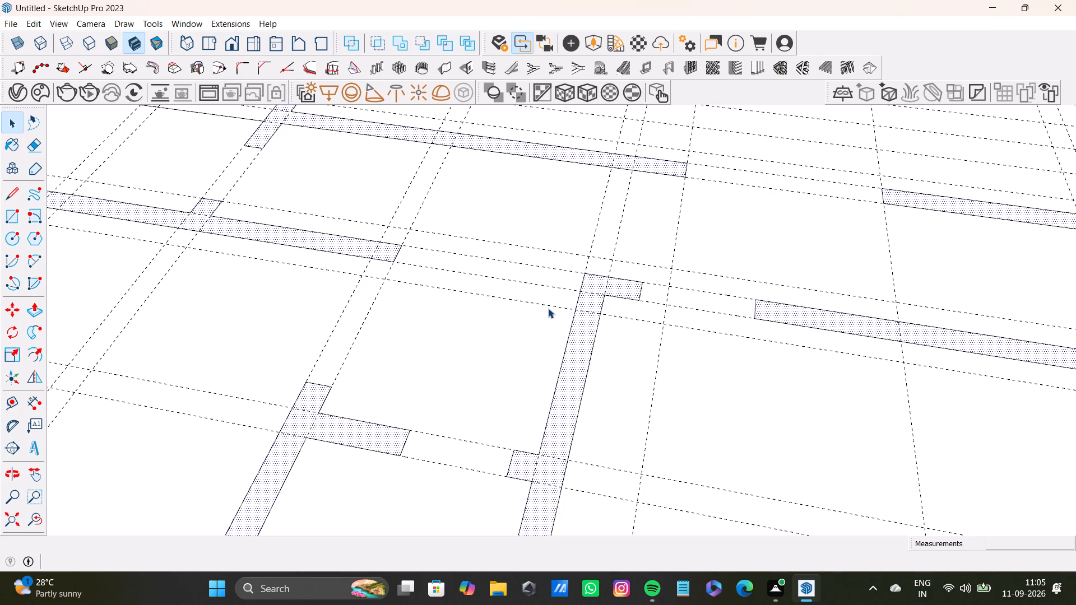
pyautogui.scroll(-15, 507, 360)
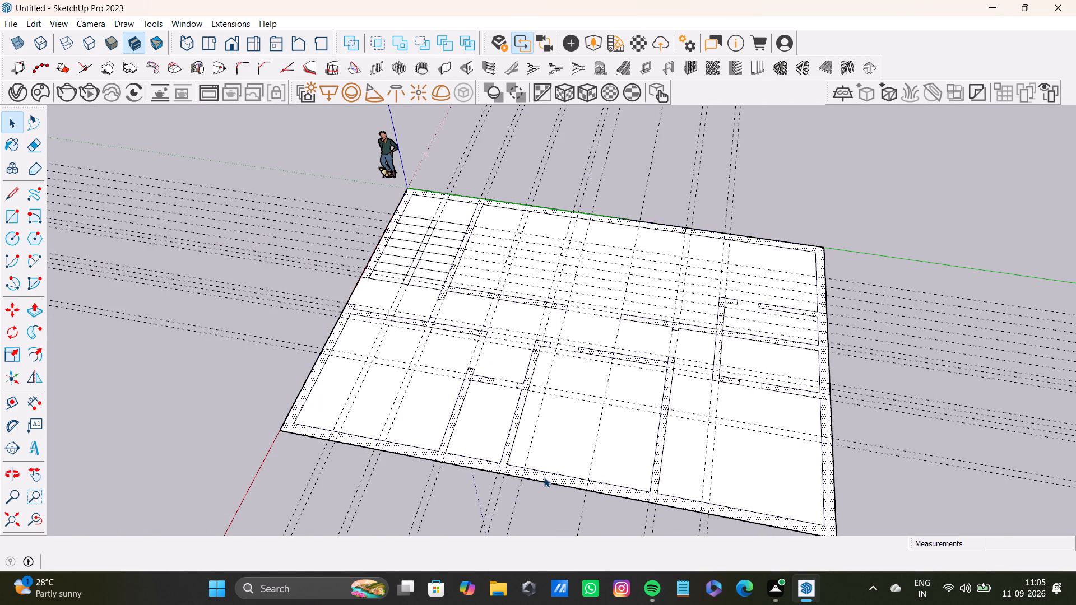
# Extrude the joined wall face upward 10' with Push/Pull.
pyautogui.press('p')
pyautogui.moveTo(547, 473); pyautogui.dragTo(505, 387)
pyautogui.write("10'")
pyautogui.press('Return')
pyautogui.press('space')
# Delete the eight vertical edges splitting the exterior wall's inner face beside the stair lines.
pyautogui.scroll(8, 387, 254)
pyautogui.keyDown('shift'); pyautogui.moveTo(448, 224); pyautogui.dragTo(536, 494, button='middle'); pyautogui.keyUp('shift')
pyautogui.moveTo(570, 462); pyautogui.dragTo(240, 391, button='middle')
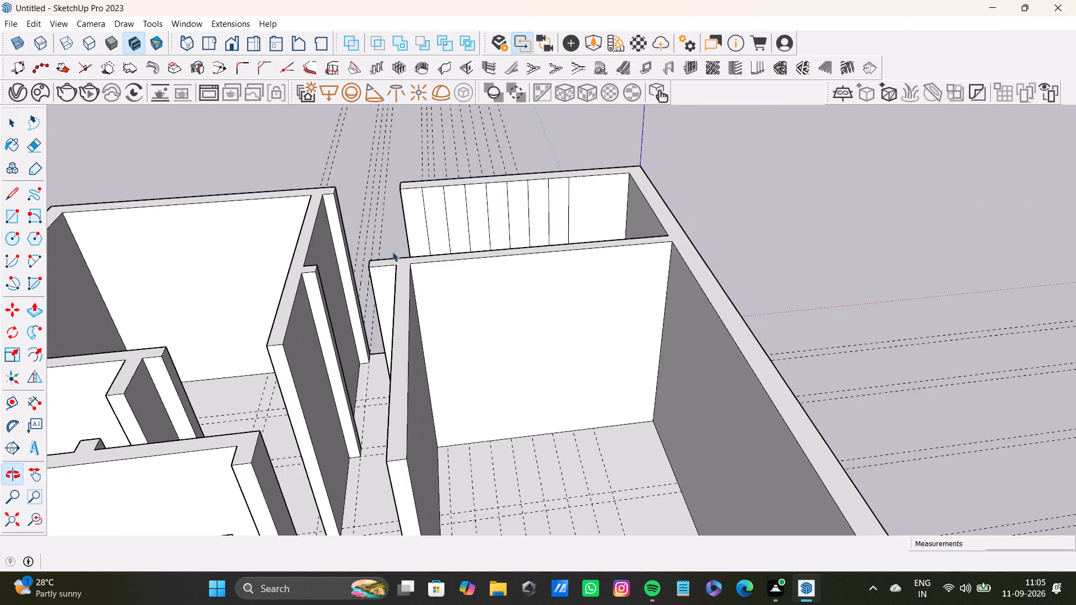
pyautogui.scroll(3, 378, 305)
pyautogui.moveTo(470, 260); pyautogui.dragTo(513, 451, button='middle')
pyautogui.scroll(4, 432, 325)
pyautogui.keyDown('shift'); pyautogui.moveTo(463, 315); pyautogui.dragTo(505, 372, button='middle'); pyautogui.keyUp('shift')
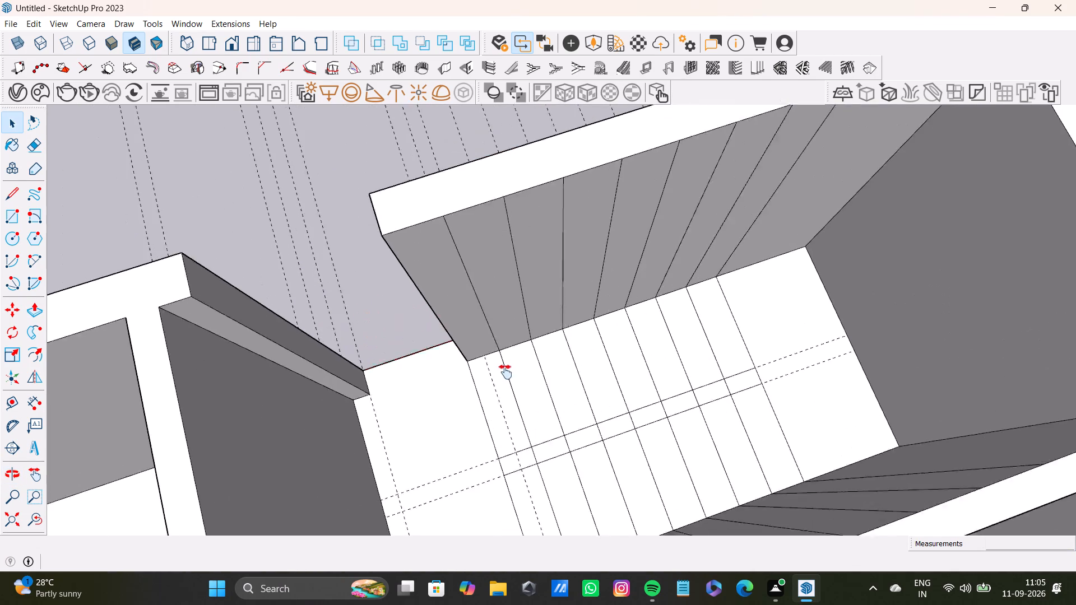
pyautogui.keyDown('shift'); pyautogui.moveTo(505, 372); pyautogui.dragTo(508, 383, button='middle'); pyautogui.keyUp('shift')
pyautogui.moveTo(534, 376); pyautogui.dragTo(501, 348, button='middle')
pyautogui.press('space')
pyautogui.click(494, 345)
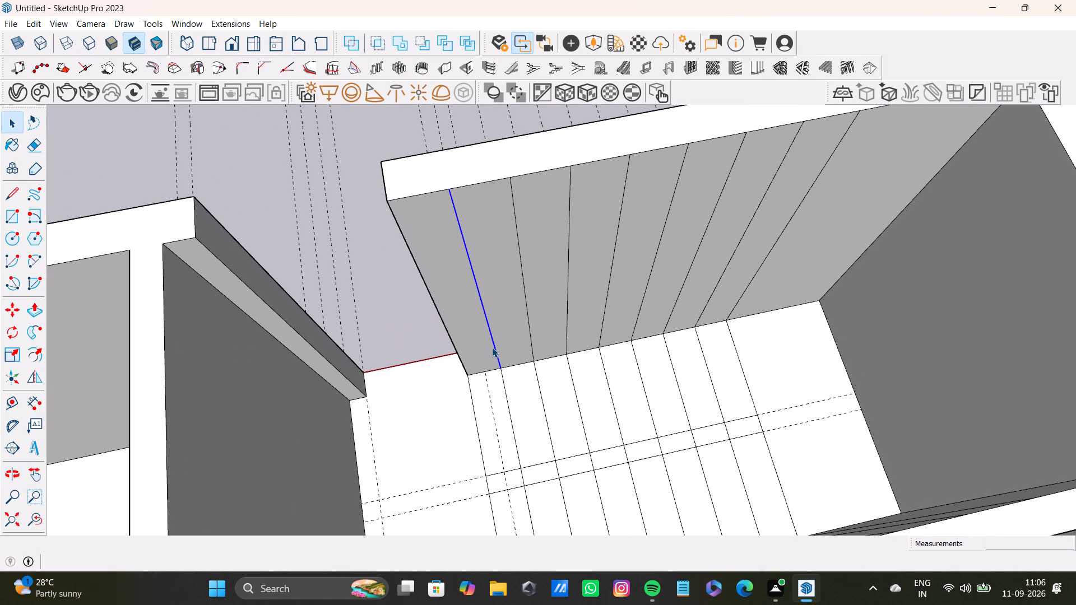
pyautogui.press('Delete')
pyautogui.click(532, 343)
pyautogui.press('Delete')
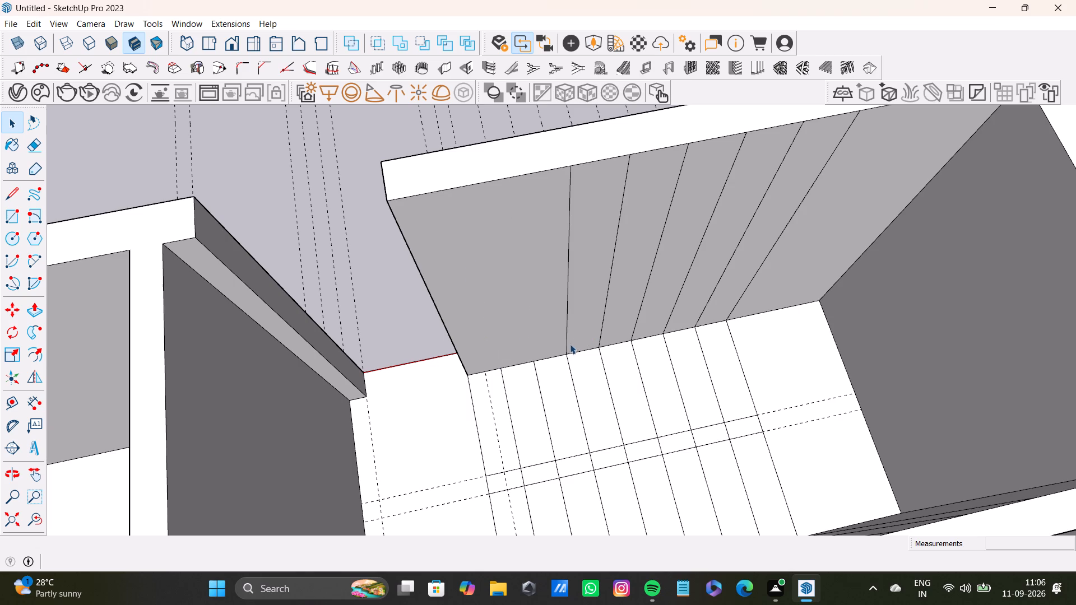
pyautogui.click(566, 346)
pyautogui.press('Delete')
pyautogui.click(600, 336)
pyautogui.press('Delete')
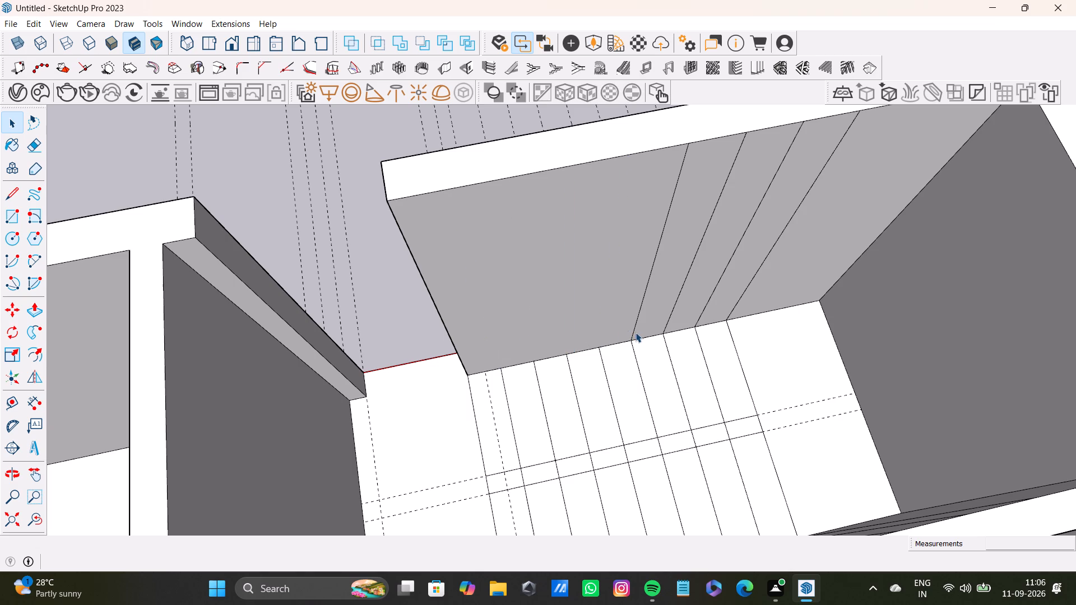
pyautogui.click(636, 332)
pyautogui.press('Delete')
pyautogui.click(665, 328)
pyautogui.press('Delete')
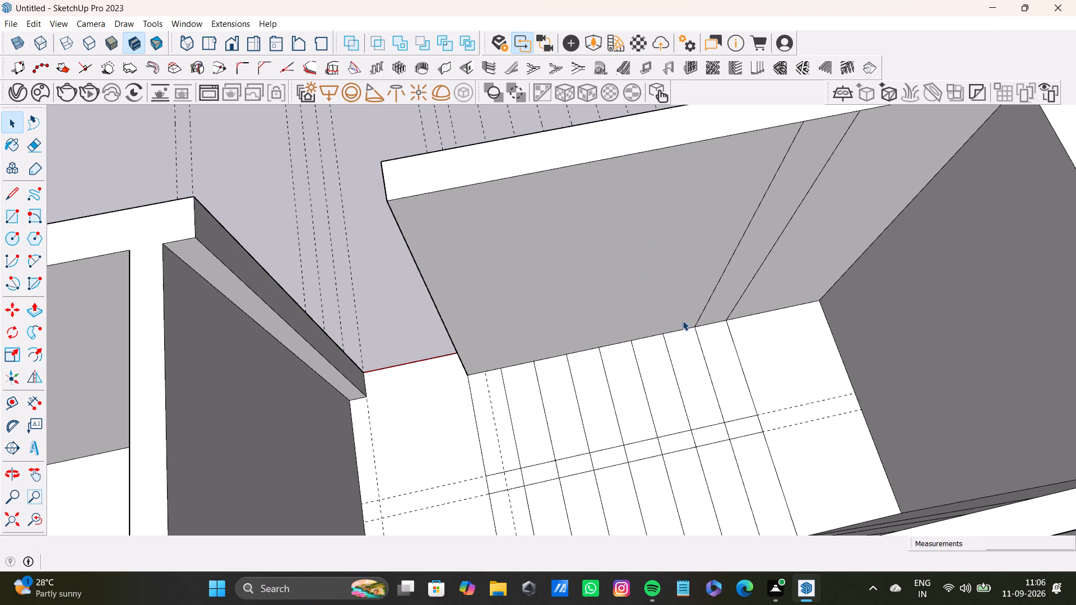
pyautogui.click(699, 320)
pyautogui.press('Delete')
pyautogui.click(734, 311)
pyautogui.press('Delete')
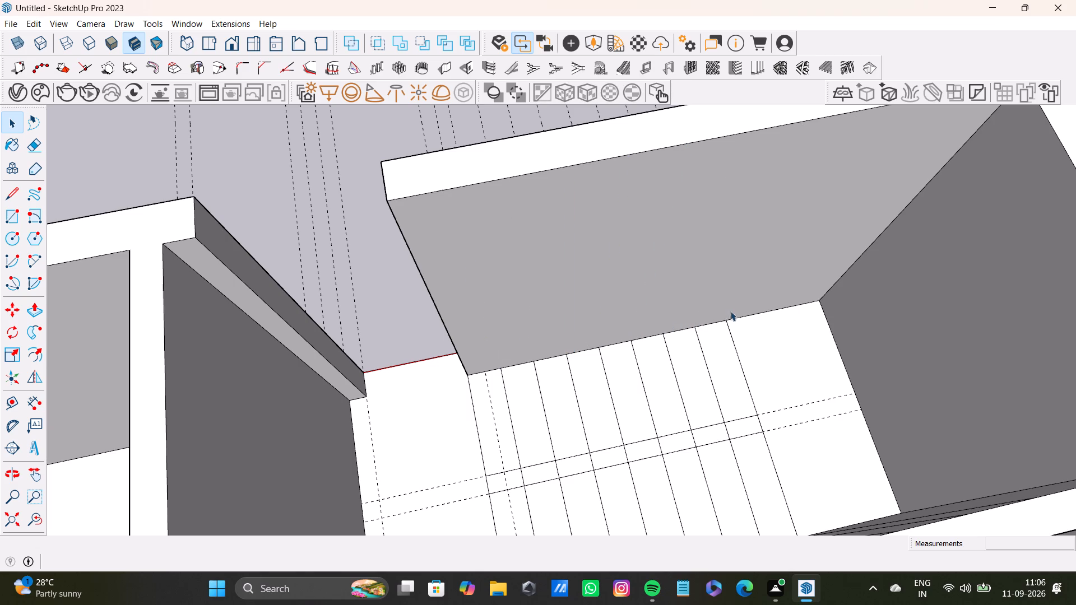
# Delete the nine vertical edges splitting the partition's face on the stair side, opposite the exterior wall.
pyautogui.scroll(-14, 642, 322)
pyautogui.press('space')
pyautogui.moveTo(611, 383); pyautogui.dragTo(883, 409, button='middle')
pyautogui.scroll(5, 600, 287)
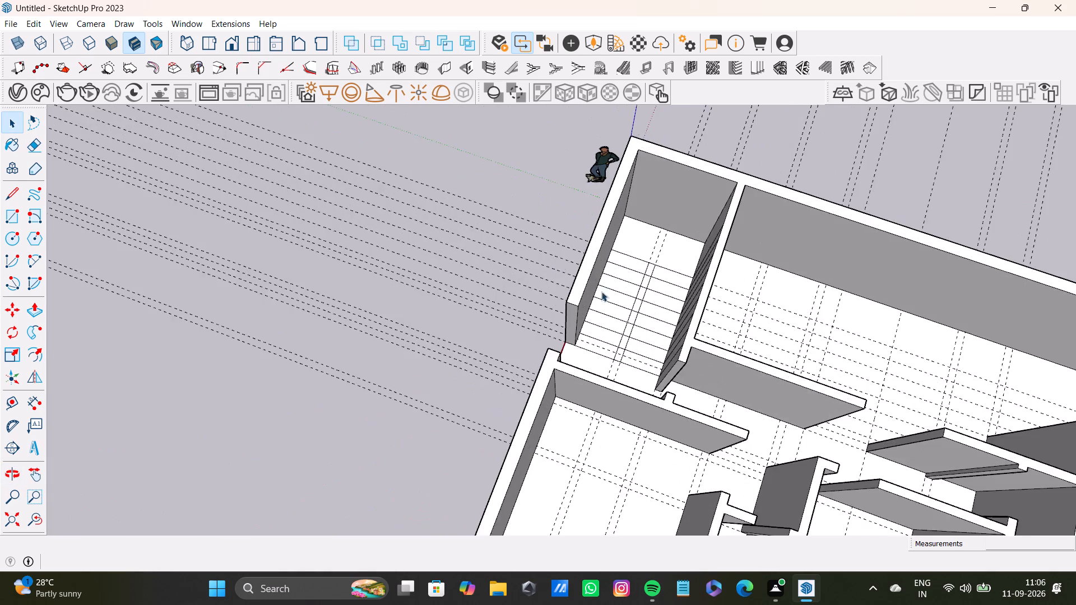
pyautogui.scroll(7, 601, 291)
pyautogui.scroll(-4, 587, 407)
pyautogui.scroll(8, 575, 409)
pyautogui.scroll(-8, 574, 403)
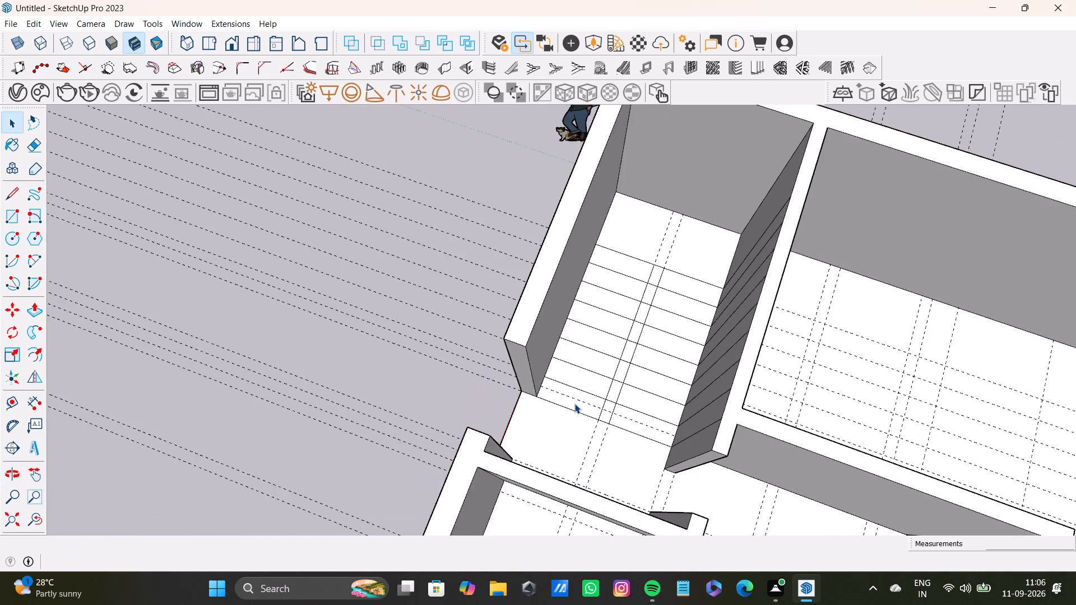
pyautogui.scroll(-5, 574, 403)
pyautogui.keyDown('shift'); pyautogui.moveTo(575, 397); pyautogui.dragTo(468, 382, button='middle'); pyautogui.keyUp('shift')
pyautogui.moveTo(458, 383); pyautogui.dragTo(769, 311, button='middle')
pyautogui.scroll(4, 679, 318)
pyautogui.keyDown('shift'); pyautogui.moveTo(559, 344); pyautogui.dragTo(549, 378, button='middle'); pyautogui.keyUp('shift')
pyautogui.moveTo(544, 383); pyautogui.dragTo(664, 359, button='middle')
pyautogui.scroll(4, 521, 331)
pyautogui.press('space')
pyautogui.click(475, 337)
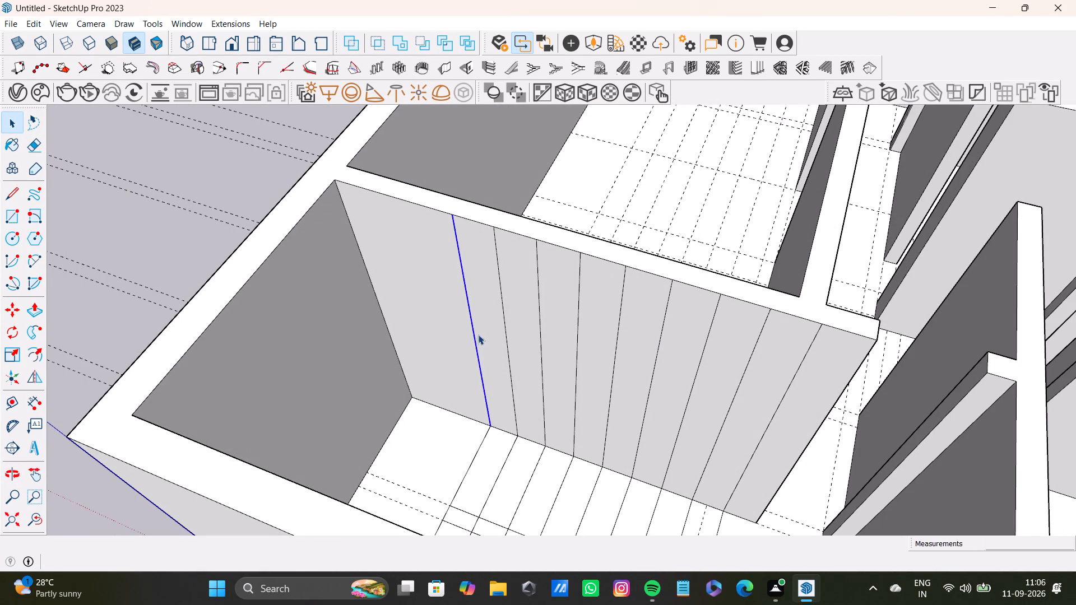
pyautogui.press('Delete')
pyautogui.click(507, 351)
pyautogui.press('Delete')
pyautogui.click(542, 362)
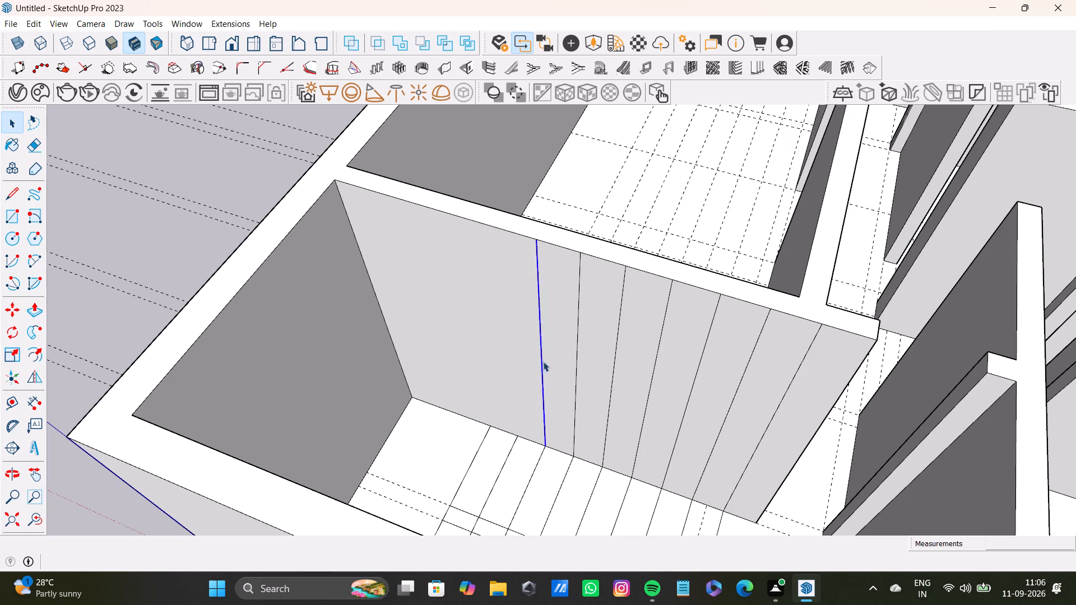
pyautogui.press('Delete')
pyautogui.click(576, 383)
pyautogui.press('Delete')
pyautogui.click(611, 391)
pyautogui.press('Delete')
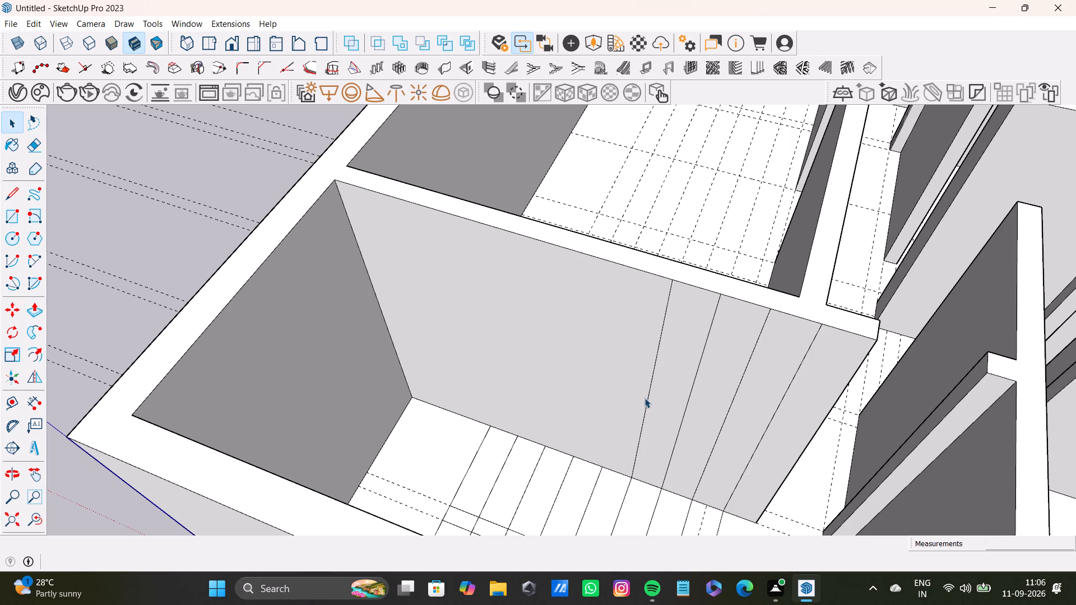
pyautogui.press('Delete')
pyautogui.click(645, 404)
pyautogui.press('Delete')
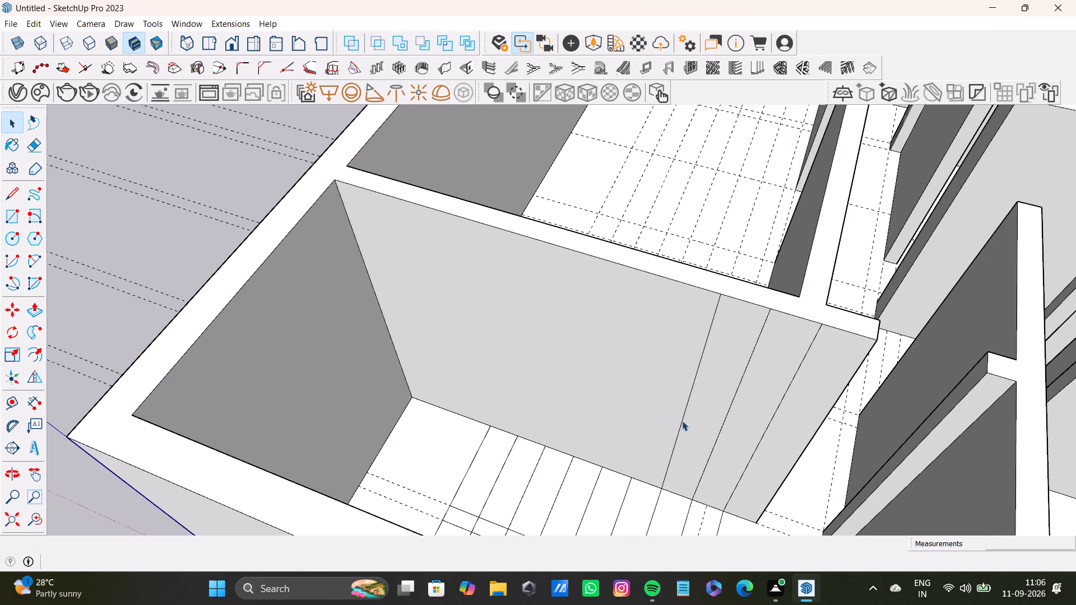
pyautogui.click(682, 421)
pyautogui.press('Delete')
pyautogui.click(717, 439)
pyautogui.press('Delete')
pyautogui.press('Delete')
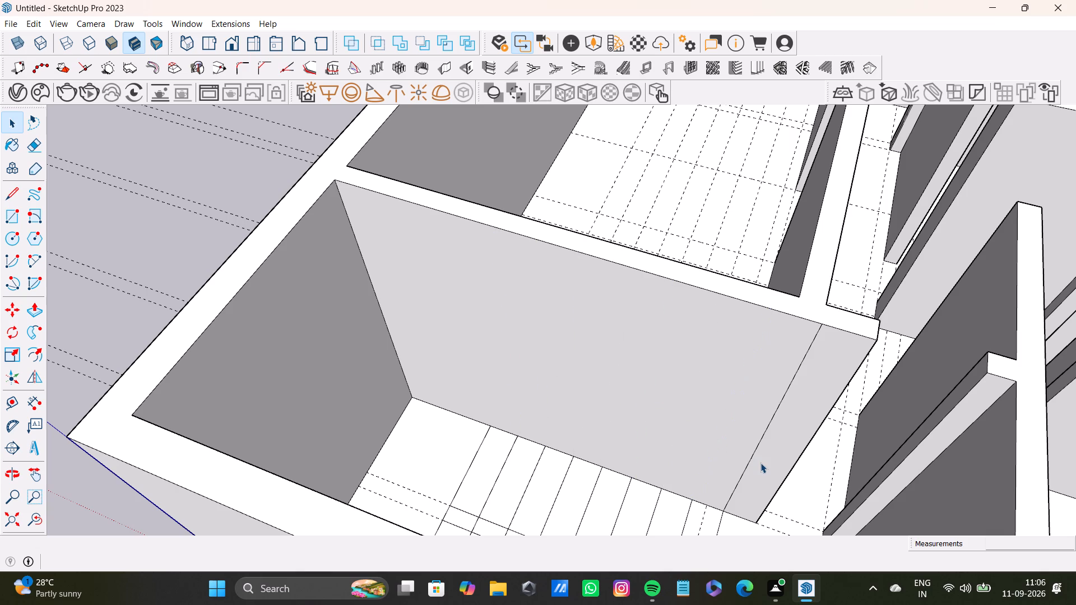
pyautogui.click(743, 474)
pyautogui.press('Delete')
# Inspect the raised walls from all sides, checking the rooms, partitions and door gaps.
pyautogui.scroll(-16, 729, 477)
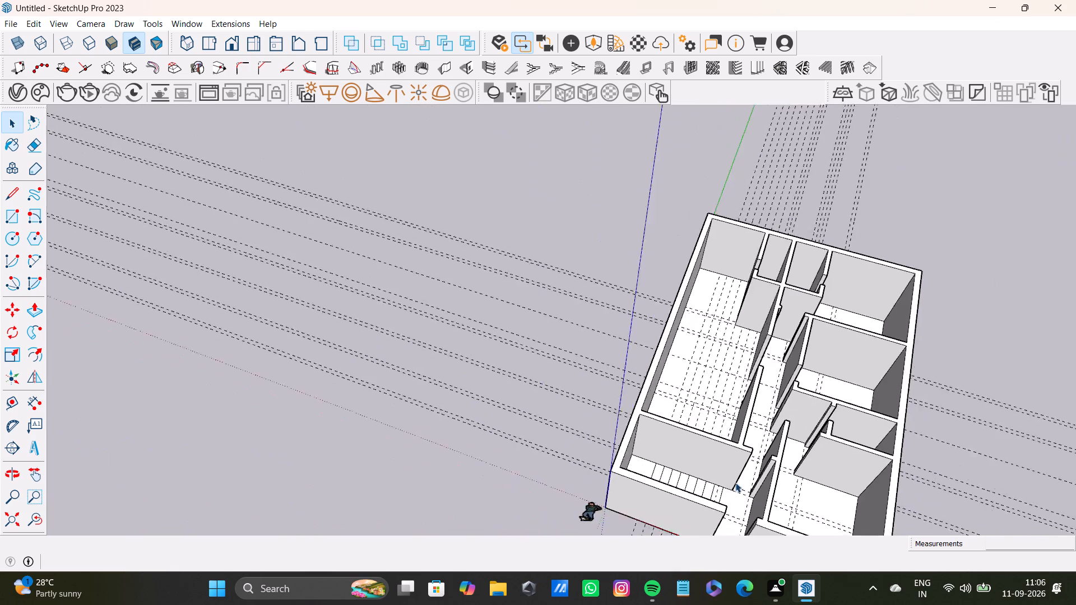
pyautogui.scroll(1, 787, 492)
pyautogui.moveTo(787, 494); pyautogui.dragTo(583, 500, button='middle')
pyautogui.scroll(-10, 583, 494)
pyautogui.keyDown('shift'); pyautogui.moveTo(599, 463); pyautogui.dragTo(505, 273, button='middle'); pyautogui.keyUp('shift')
pyautogui.scroll(7, 504, 269)
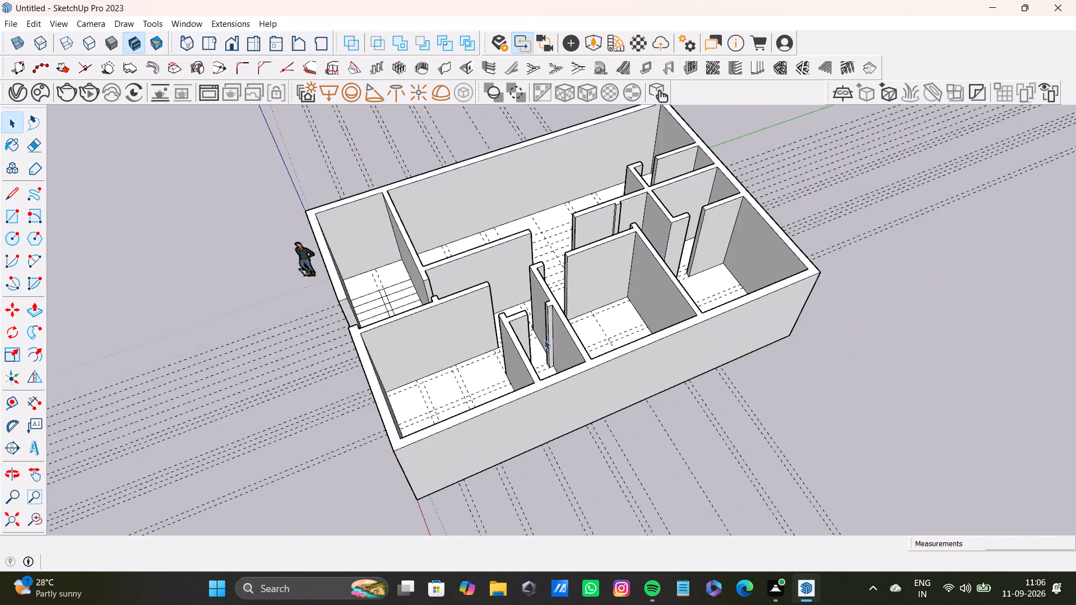
pyautogui.scroll(8, 544, 339)
pyautogui.moveTo(491, 305); pyautogui.dragTo(790, 400, button='middle')
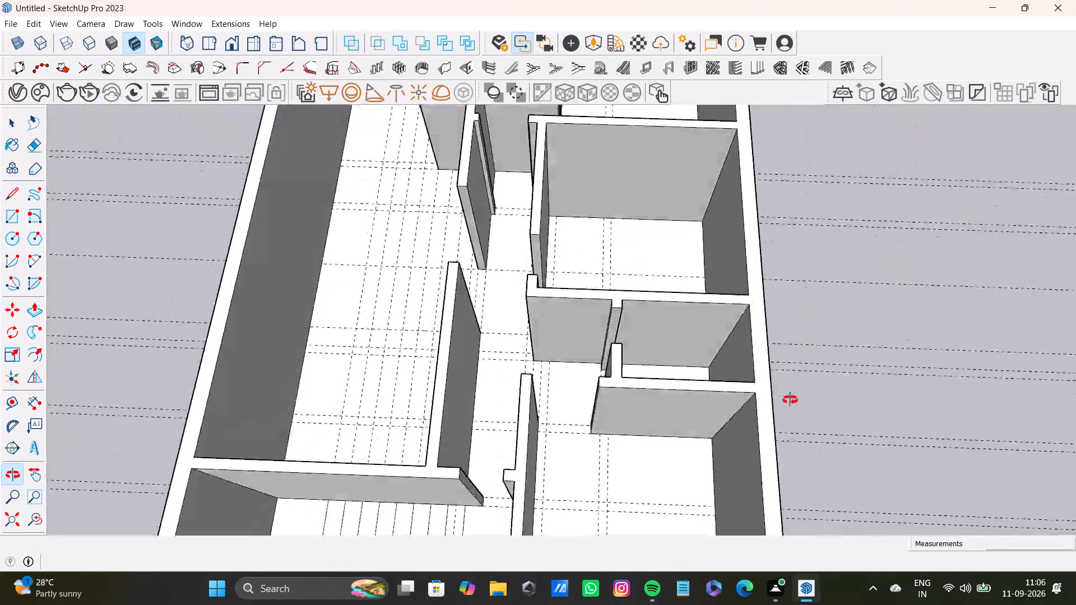
pyautogui.moveTo(790, 400); pyautogui.dragTo(790, 464, button='middle')
pyautogui.scroll(-6, 621, 388)
pyautogui.scroll(1, 528, 350)
pyautogui.scroll(-5, 504, 338)
pyautogui.keyDown('shift'); pyautogui.moveTo(512, 334); pyautogui.dragTo(584, 439, button='middle'); pyautogui.keyUp('shift')
pyautogui.scroll(14, 652, 417)
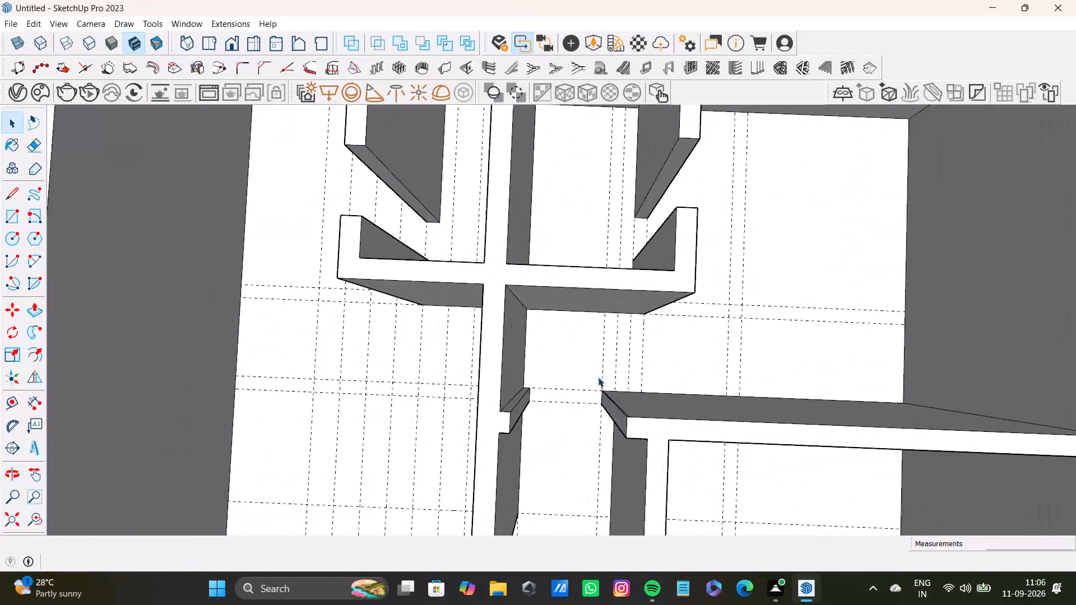
pyautogui.moveTo(604, 375); pyautogui.dragTo(193, 286, button='middle')
pyautogui.scroll(-5, 352, 266)
pyautogui.keyDown('shift'); pyautogui.moveTo(409, 322); pyautogui.dragTo(442, 348, button='middle'); pyautogui.keyUp('shift')
pyautogui.keyDown('shift'); pyautogui.scroll(-1, 452, 341); pyautogui.keyUp('shift')
pyautogui.scroll(1, 563, 338)
pyautogui.moveTo(562, 339); pyautogui.dragTo(354, 329, button='middle')
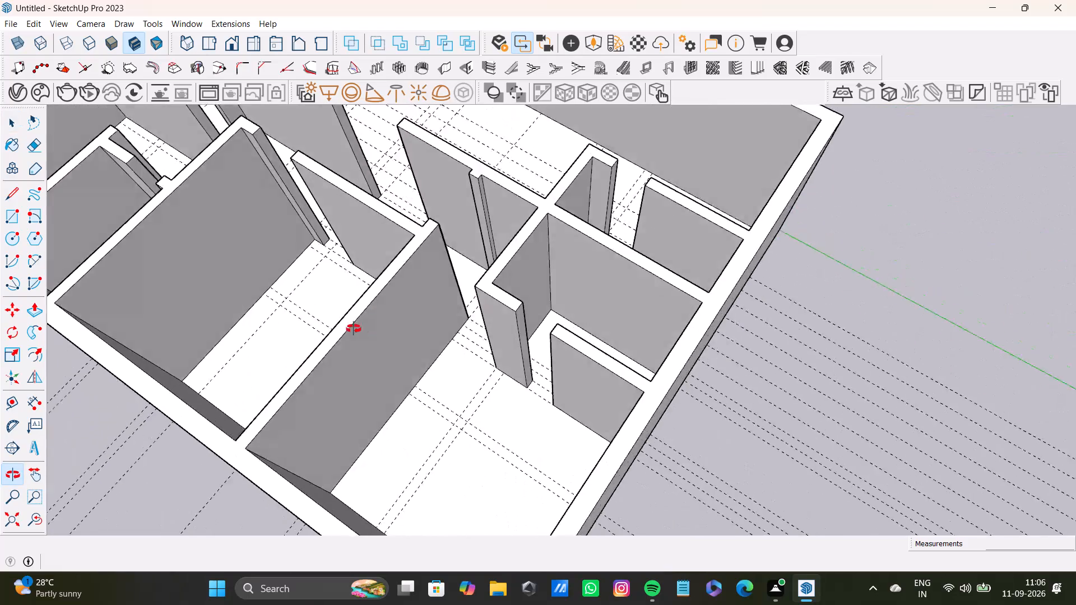
pyautogui.moveTo(354, 329); pyautogui.dragTo(205, 290, button='middle')
pyautogui.scroll(-5, 310, 266)
pyautogui.keyDown('shift'); pyautogui.scroll(1, 360, 256); pyautogui.keyUp('shift')
pyautogui.keyDown('shift'); pyautogui.moveTo(377, 240); pyautogui.dragTo(505, 464, button='middle'); pyautogui.keyUp('shift')
pyautogui.moveTo(496, 340); pyautogui.dragTo(411, 417, button='middle')
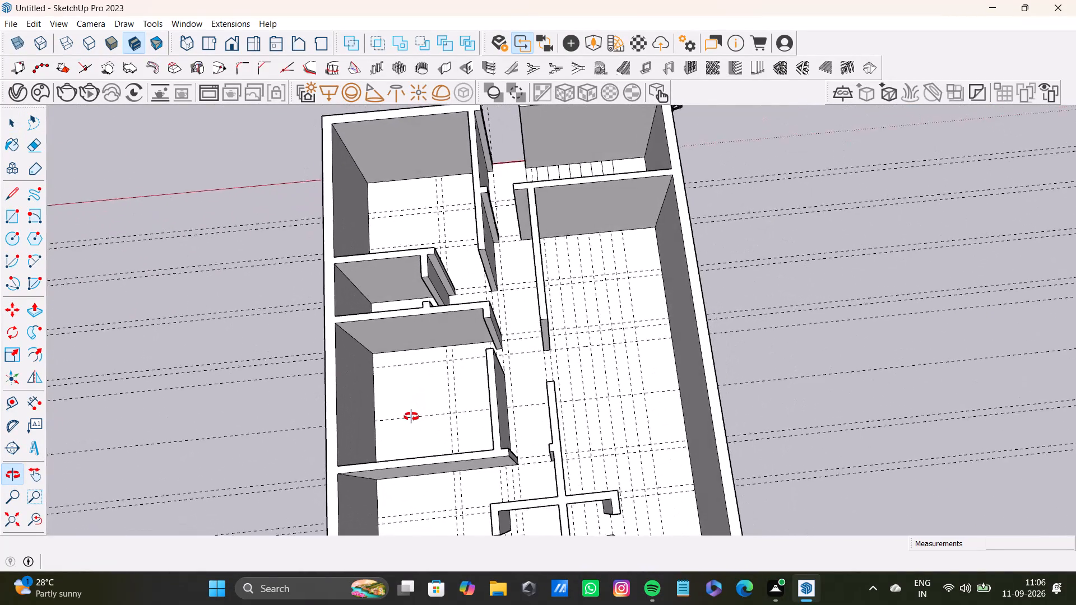
pyautogui.moveTo(411, 417); pyautogui.dragTo(191, 327, button='middle')
pyautogui.moveTo(547, 389); pyautogui.dragTo(384, 417, button='middle')
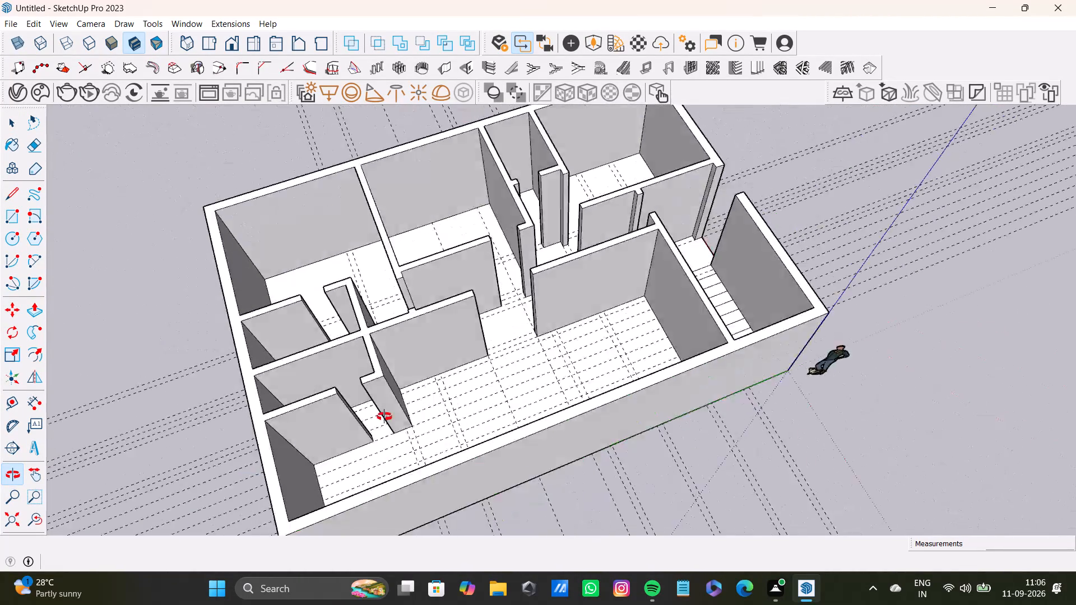
pyautogui.moveTo(384, 417); pyautogui.dragTo(294, 375, button='middle')
pyautogui.scroll(4, 402, 305)
pyautogui.keyDown('shift'); pyautogui.moveTo(551, 356); pyautogui.dragTo(553, 368, button='middle'); pyautogui.keyUp('shift')
pyautogui.moveTo(620, 389); pyautogui.dragTo(366, 412, button='middle')
pyautogui.scroll(-1, 370, 389)
pyautogui.scroll(3, 412, 287)
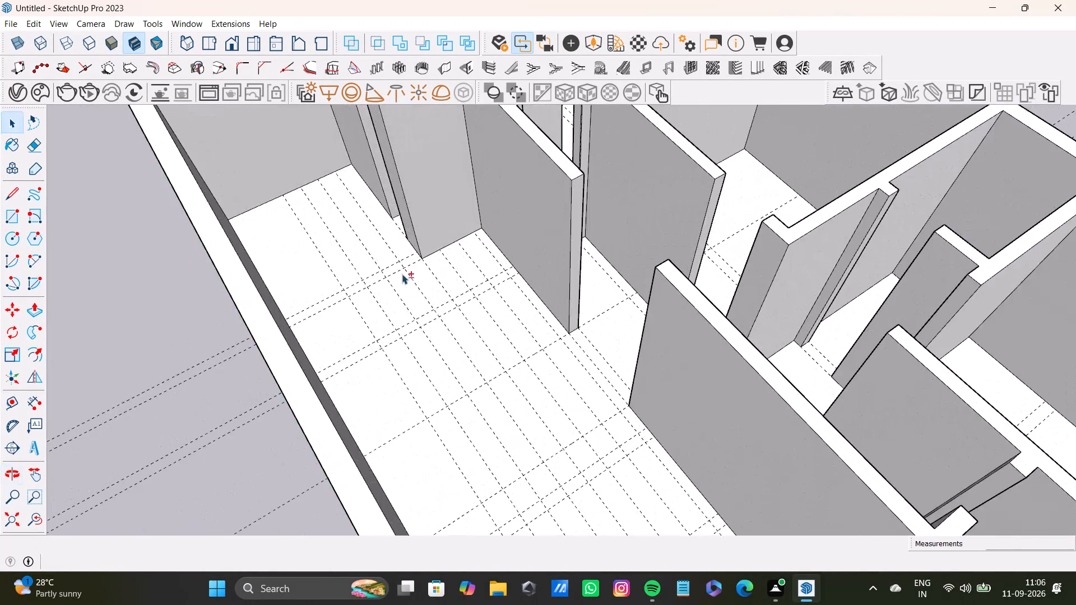
pyautogui.keyDown('shift'); pyautogui.moveTo(402, 273); pyautogui.dragTo(477, 421, button='middle'); pyautogui.keyUp('shift')
pyautogui.moveTo(525, 405); pyautogui.dragTo(379, 409, button='middle')
pyautogui.scroll(3, 431, 323)
pyautogui.keyDown('shift'); pyautogui.moveTo(434, 313); pyautogui.dragTo(589, 341, button='middle'); pyautogui.keyUp('shift')
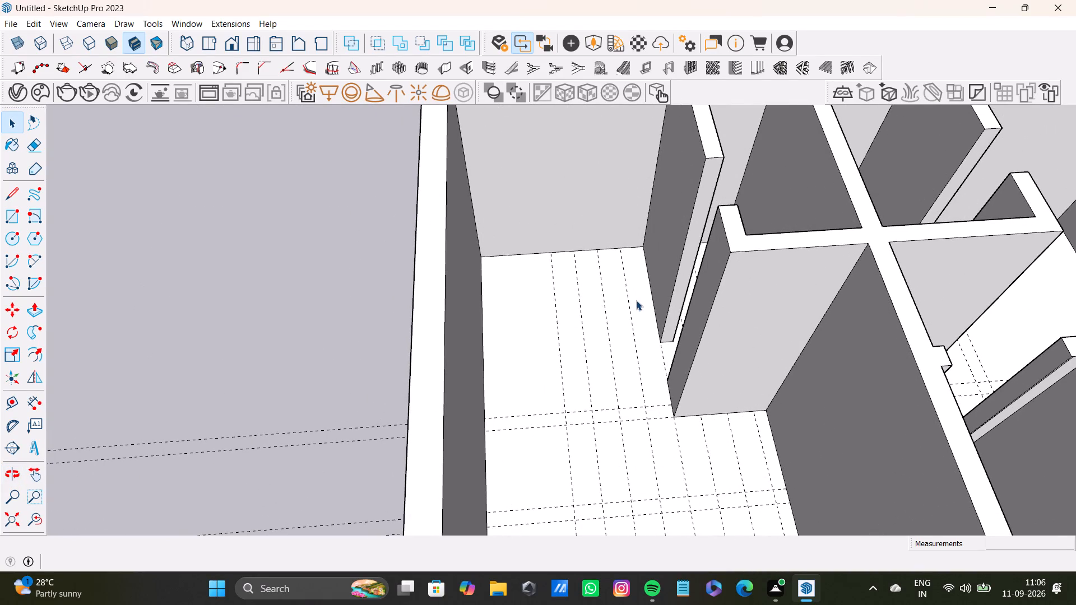
pyautogui.scroll(-4, 633, 305)
pyautogui.keyDown('shift'); pyautogui.moveTo(635, 309); pyautogui.dragTo(630, 360, button='middle'); pyautogui.keyUp('shift')
pyautogui.keyDown('shift'); pyautogui.scroll(1, 619, 343); pyautogui.keyUp('shift')
pyautogui.keyDown('shift'); pyautogui.moveTo(609, 342); pyautogui.dragTo(503, 350, button='middle'); pyautogui.keyUp('shift')
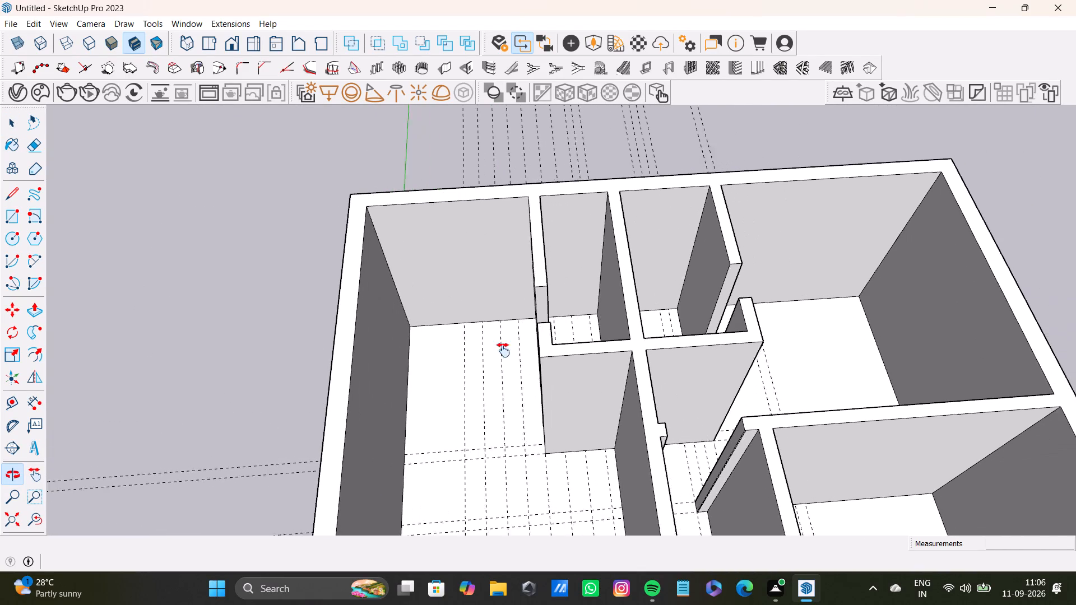
pyautogui.keyDown('shift'); pyautogui.moveTo(503, 350); pyautogui.dragTo(495, 354, button='middle'); pyautogui.keyUp('shift')
pyautogui.scroll(-4, 499, 336)
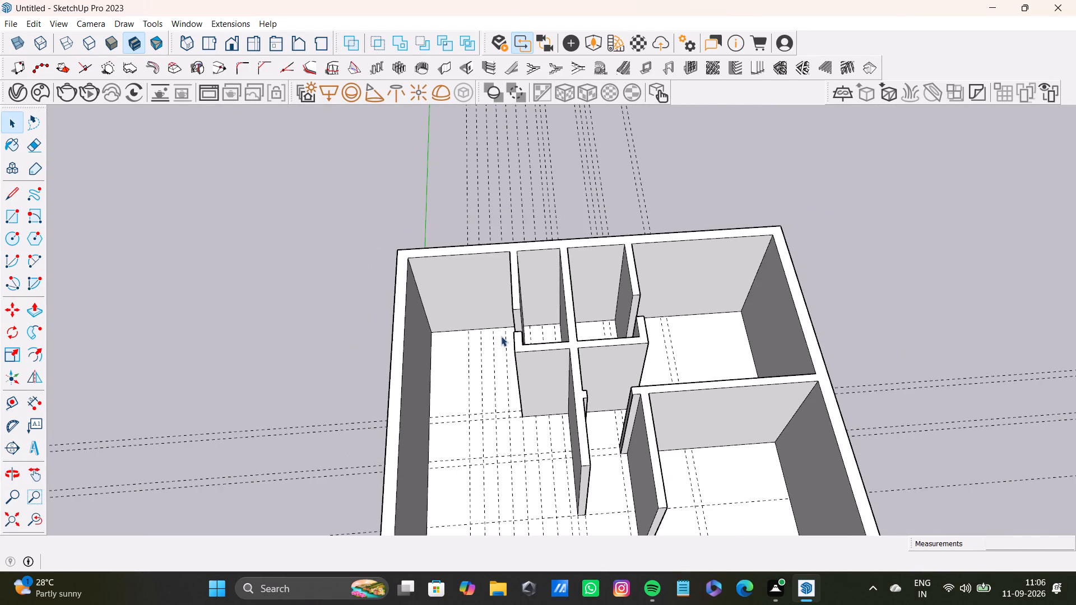
# Select the narrow end face of the small far-end room's partition at the door gap facing the short stub.
pyautogui.moveTo(511, 346); pyautogui.dragTo(623, 341, button='middle')
pyautogui.scroll(12, 555, 331)
pyautogui.moveTo(516, 367); pyautogui.dragTo(712, 365, button='middle')
pyautogui.keyDown('shift'); pyautogui.scroll(-4, 677, 350); pyautogui.keyUp('shift')
pyautogui.keyDown('shift'); pyautogui.moveTo(665, 355); pyautogui.dragTo(645, 400, button='middle'); pyautogui.keyUp('shift')
pyautogui.moveTo(646, 399); pyautogui.dragTo(560, 383, button='middle')
pyautogui.scroll(1, 646, 399)
pyautogui.scroll(-1, 549, 365)
pyautogui.scroll(6, 545, 350)
pyautogui.click(569, 341)
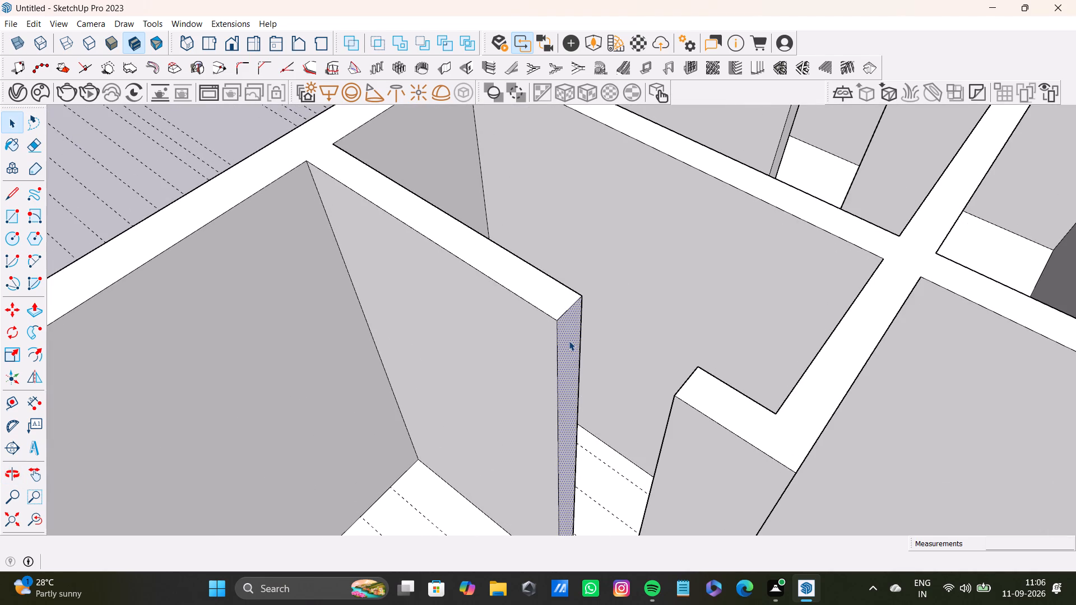
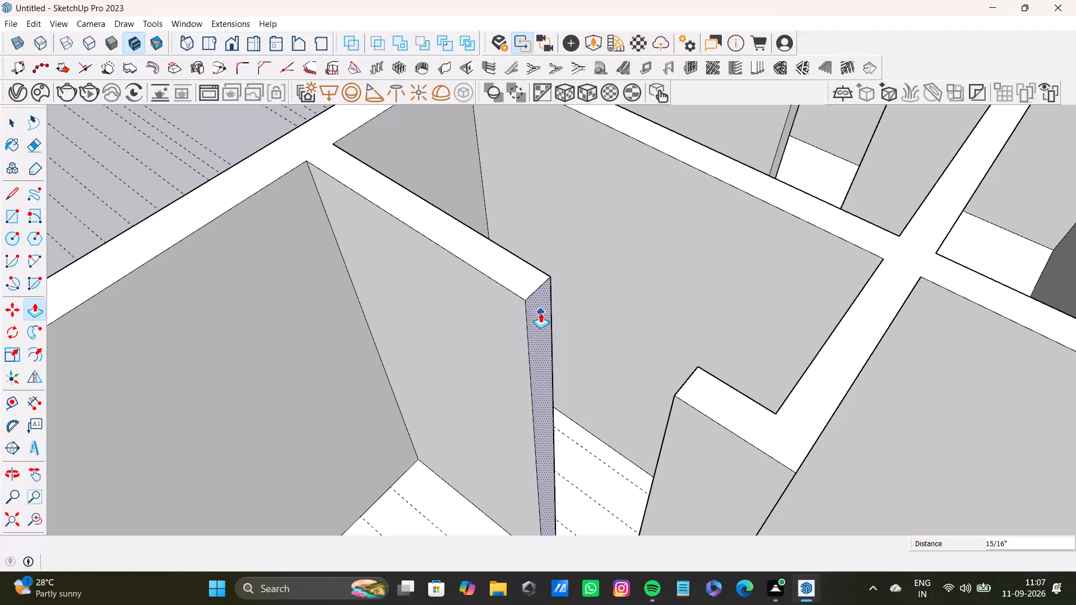
# Push the selected narrow end face of the small room's partition back slightly at the door gap.
pyautogui.moveTo(536, 306); pyautogui.dragTo(524, 299)
pyautogui.moveTo(524, 295); pyautogui.dragTo(514, 291)
# Place a guide 1'2" below the top edge of the small room's partition end face at the door gap.
pyautogui.scroll(-6, 572, 365)
pyautogui.moveTo(571, 384); pyautogui.dragTo(712, 386, button='middle')
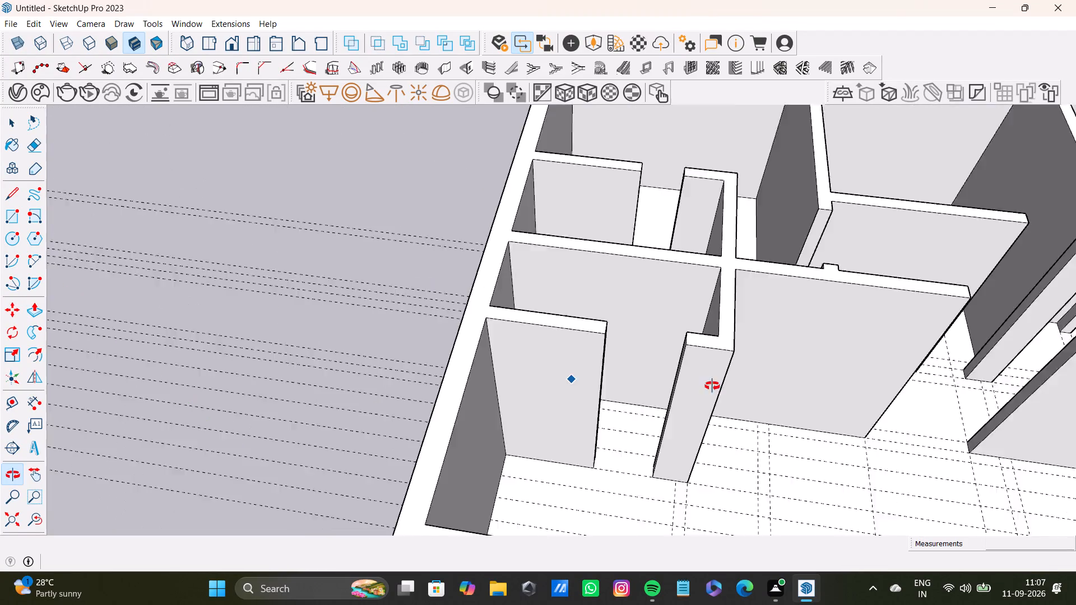
pyautogui.moveTo(712, 386); pyautogui.dragTo(750, 371, button='middle')
pyautogui.scroll(8, 674, 344)
pyautogui.moveTo(634, 337); pyautogui.dragTo(443, 301, button='middle')
pyautogui.scroll(-5, 414, 291)
pyautogui.keyDown('shift'); pyautogui.moveTo(406, 268); pyautogui.dragTo(621, 378, button='middle'); pyautogui.keyUp('shift')
pyautogui.moveTo(639, 375); pyautogui.dragTo(578, 399, button='middle')
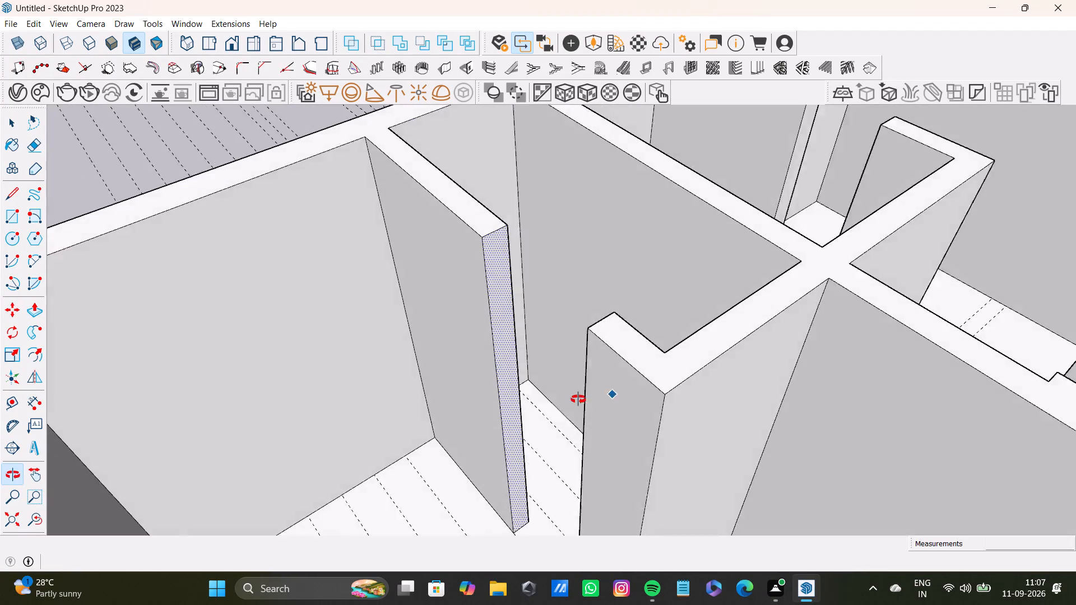
pyautogui.moveTo(578, 399); pyautogui.dragTo(562, 394, button='middle')
pyautogui.scroll(1, 449, 271)
pyautogui.press('t')
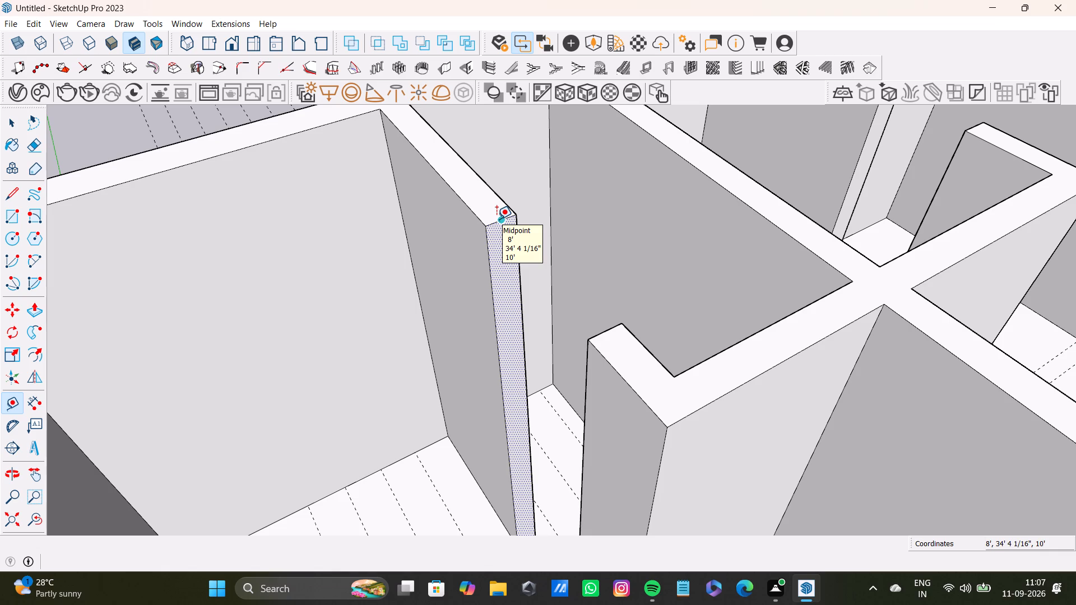
pyautogui.click(497, 219)
pyautogui.moveTo(516, 294); pyautogui.dragTo(536, 209, button='middle')
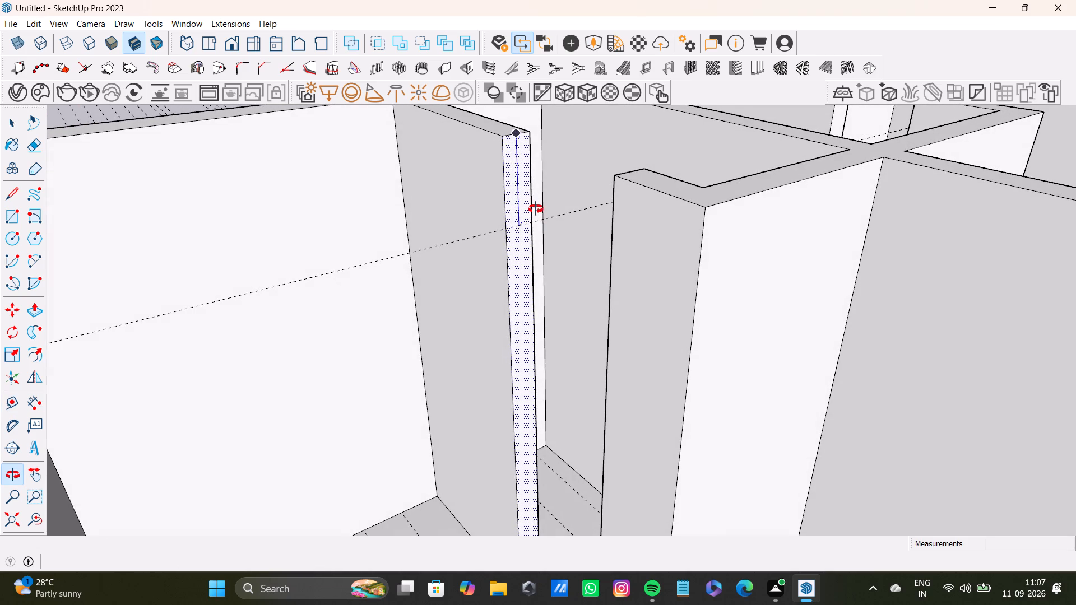
pyautogui.moveTo(536, 209); pyautogui.dragTo(514, 243, button='middle')
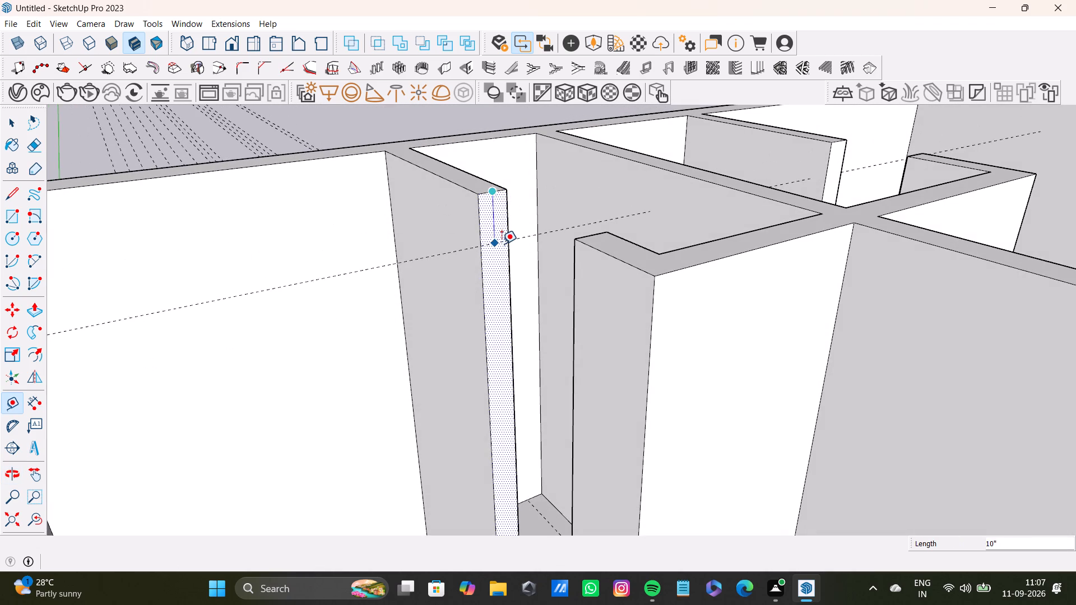
pyautogui.press('1')
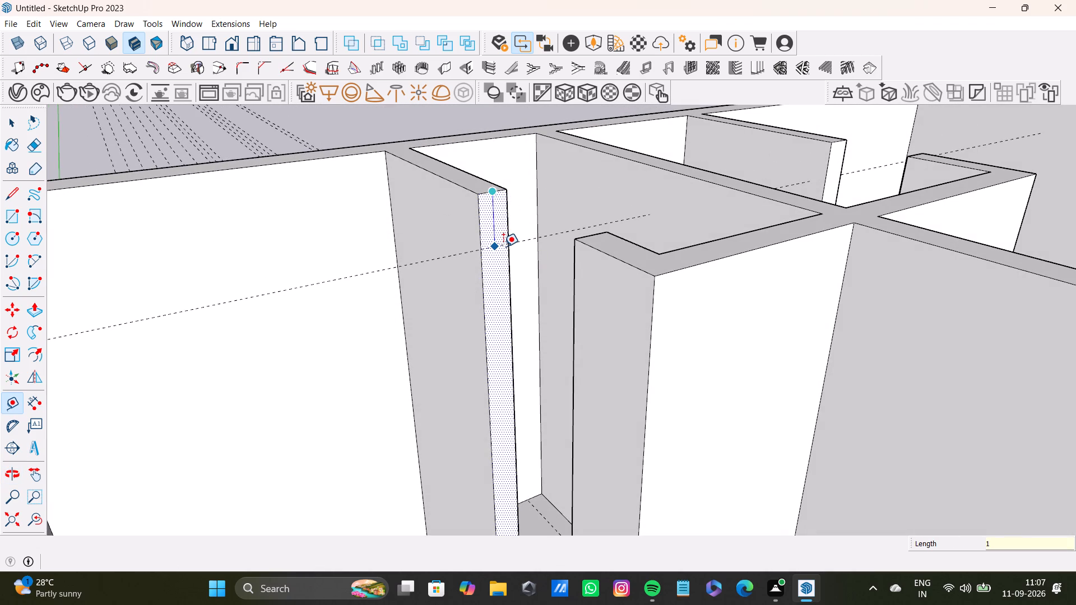
pyautogui.press("'")
pyautogui.press('2')
pyautogui.hotkey('shift', '"')
pyautogui.press('Return')
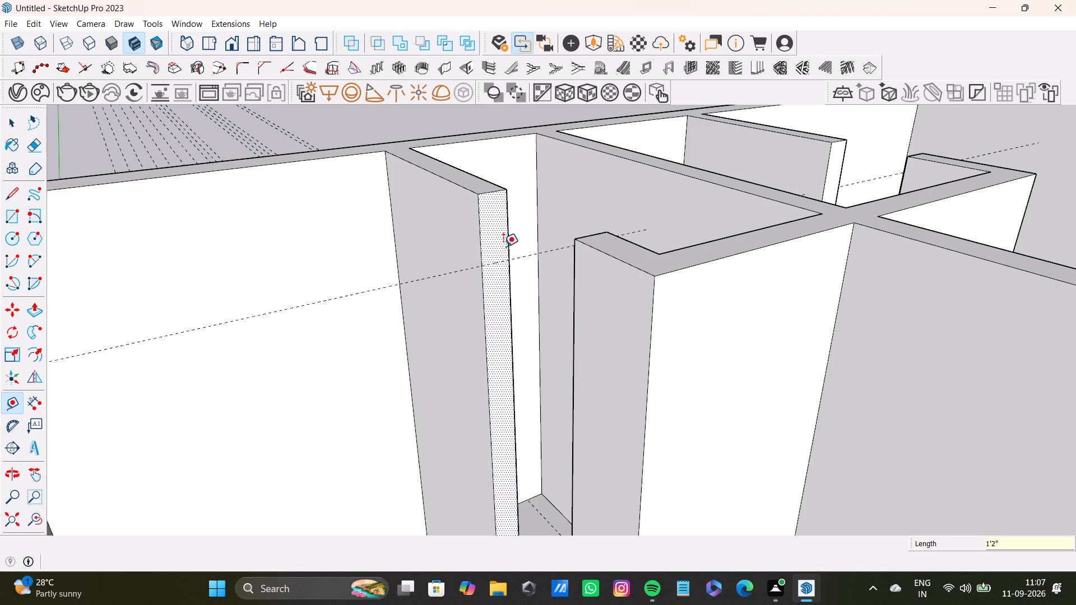
# Draw a line across the partition's end face along the guide to separate its top strip.
pyautogui.press('l')
pyautogui.scroll(9, 472, 281)
pyautogui.moveTo(483, 257); pyautogui.dragTo(490, 254)
pyautogui.click(556, 241)
pyautogui.press('space')
# Push/Pull the top strip of the end face across the door gap to the opposite wall, forming a lintel.
pyautogui.scroll(-13, 537, 245)
pyautogui.keyDown('shift'); pyautogui.moveTo(534, 283); pyautogui.dragTo(527, 255, button='middle'); pyautogui.keyUp('shift')
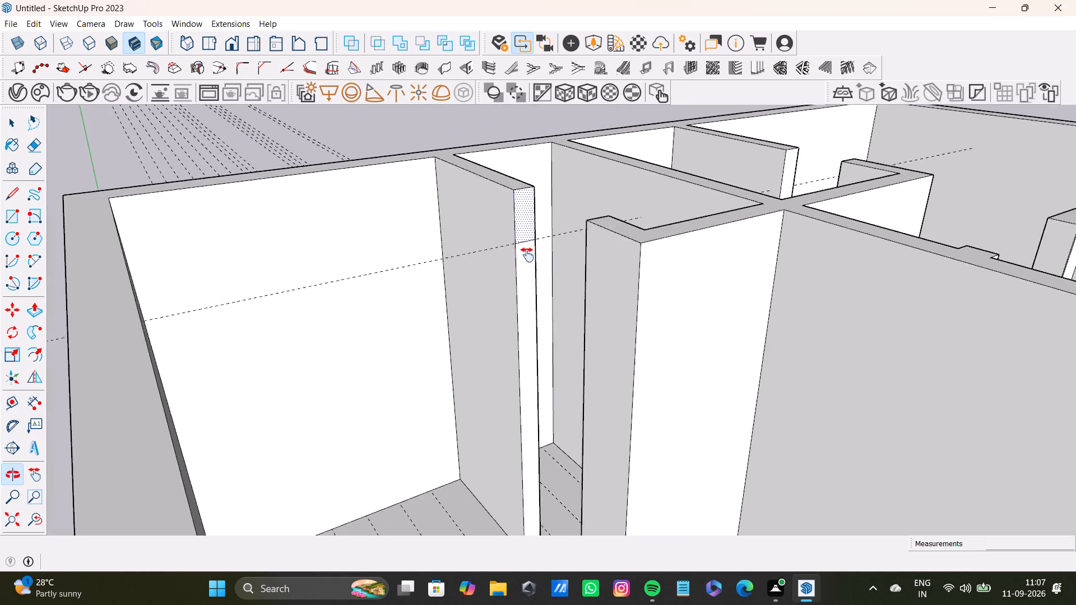
pyautogui.keyDown('shift'); pyautogui.moveTo(527, 255); pyautogui.dragTo(513, 224, button='middle'); pyautogui.keyUp('shift')
pyautogui.moveTo(492, 258); pyautogui.dragTo(527, 255, button='middle')
pyautogui.press('p')
pyautogui.moveTo(511, 167); pyautogui.dragTo(544, 174)
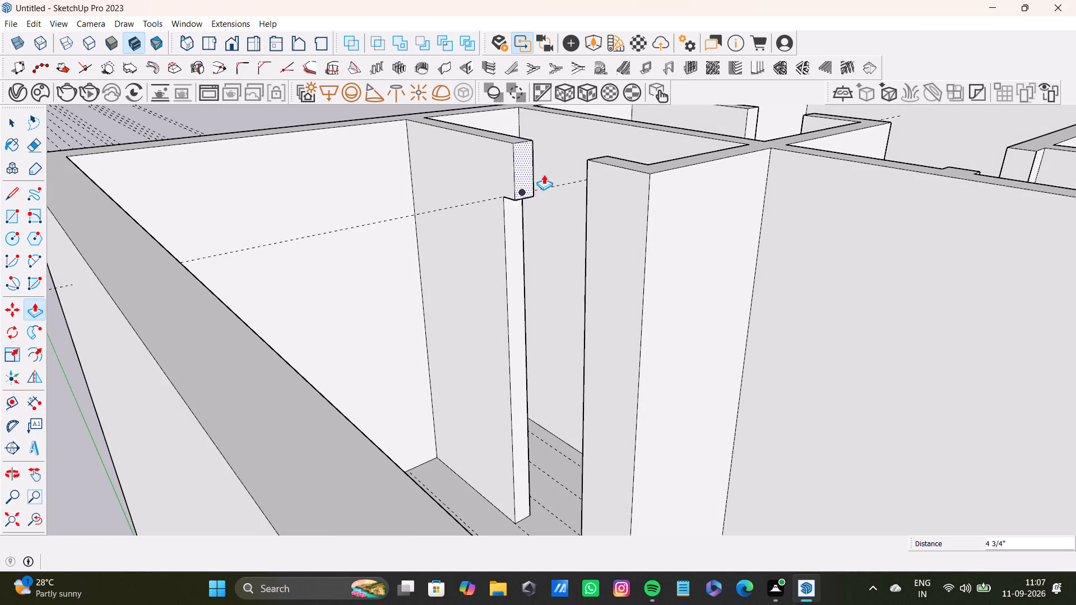
pyautogui.moveTo(544, 174); pyautogui.dragTo(586, 213)
pyautogui.press('space')
# Delete the vertical seam edges on both sides of the wall where the new lintel joins it.
pyautogui.scroll(7, 584, 185)
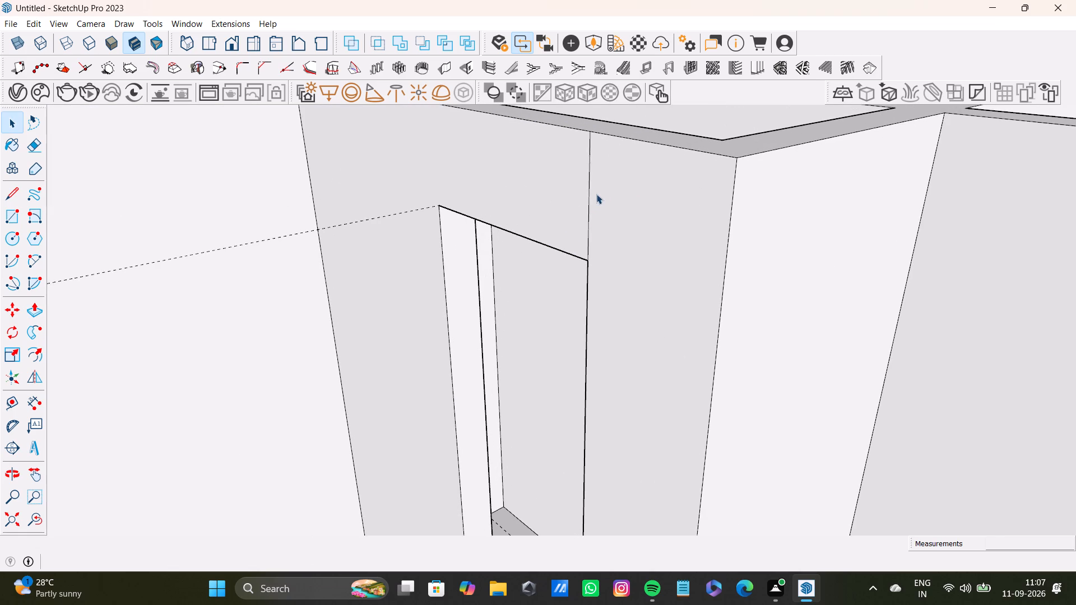
pyautogui.click(589, 206)
pyautogui.press('Delete')
pyautogui.scroll(-5, 573, 195)
pyautogui.moveTo(583, 225); pyautogui.dragTo(298, 338, button='middle')
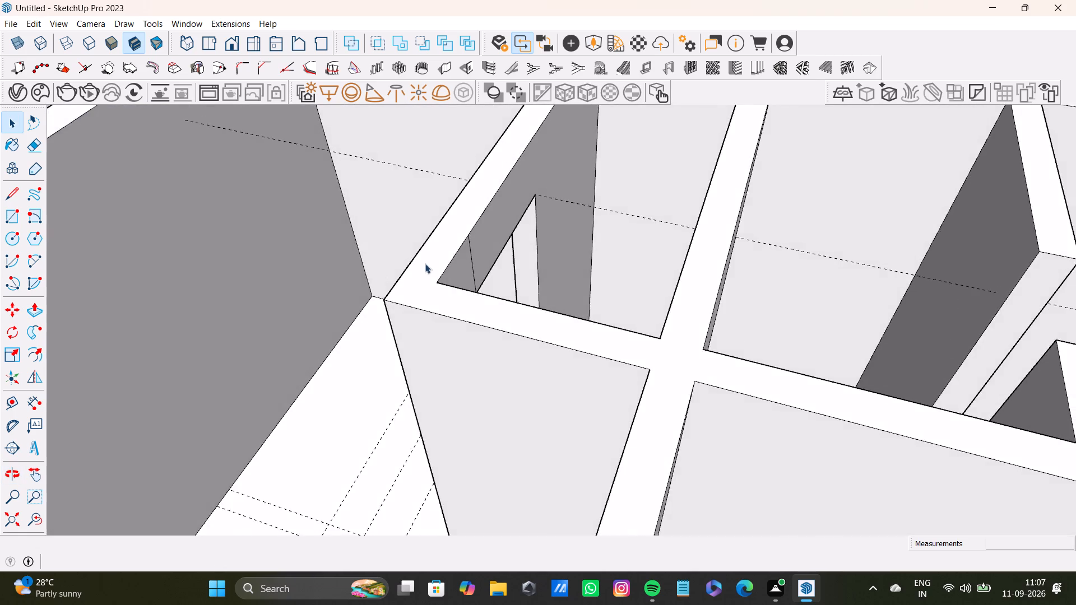
pyautogui.scroll(8, 439, 256)
pyautogui.click(475, 295)
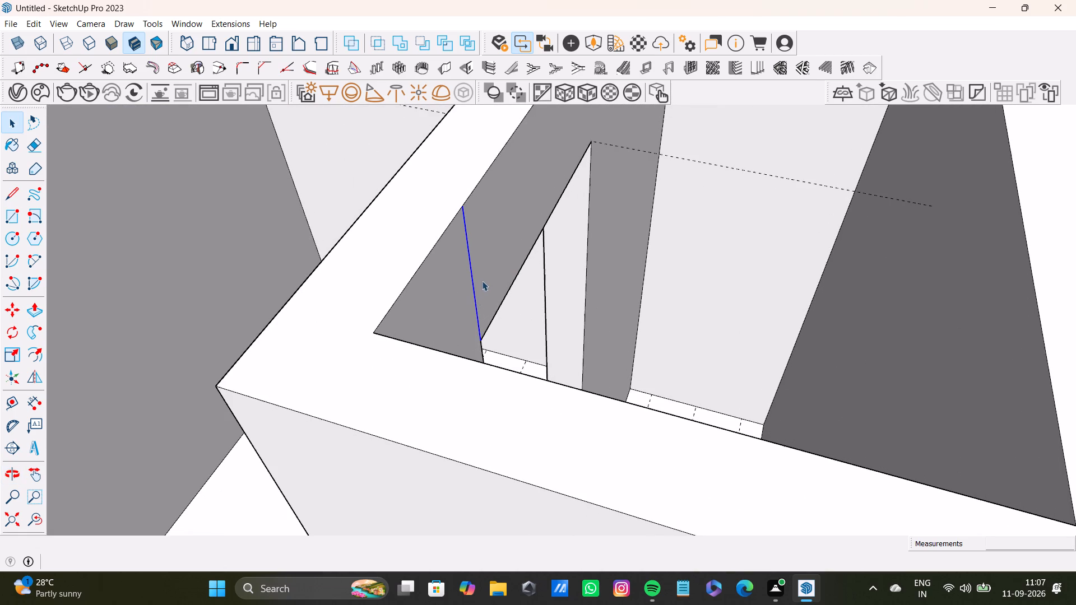
pyautogui.press('Delete')
pyautogui.scroll(4, 491, 329)
pyautogui.scroll(-15, 490, 329)
# Adjust the narrow end face of the neighbouring room's partition with Push/Pull, extending it slightly towards the short stub.
pyautogui.moveTo(471, 331); pyautogui.dragTo(646, 323, button='middle')
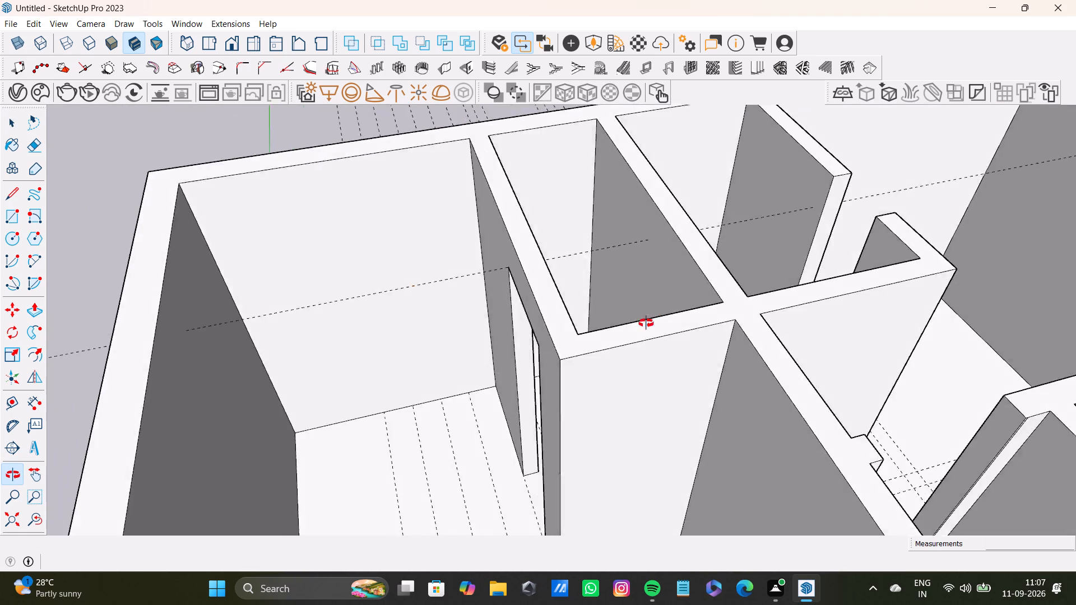
pyautogui.moveTo(646, 323); pyautogui.dragTo(326, 409, button='middle')
pyautogui.scroll(-5, 463, 375)
pyautogui.keyDown('shift'); pyautogui.moveTo(546, 383); pyautogui.dragTo(515, 266, button='middle'); pyautogui.keyUp('shift')
pyautogui.scroll(2, 829, 173)
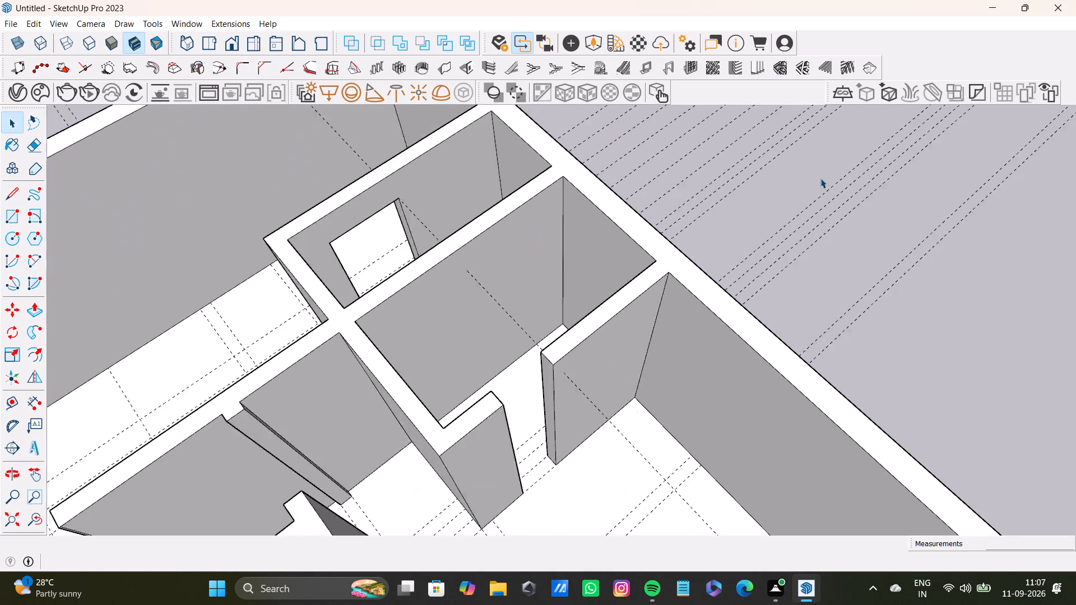
pyautogui.scroll(5, 820, 178)
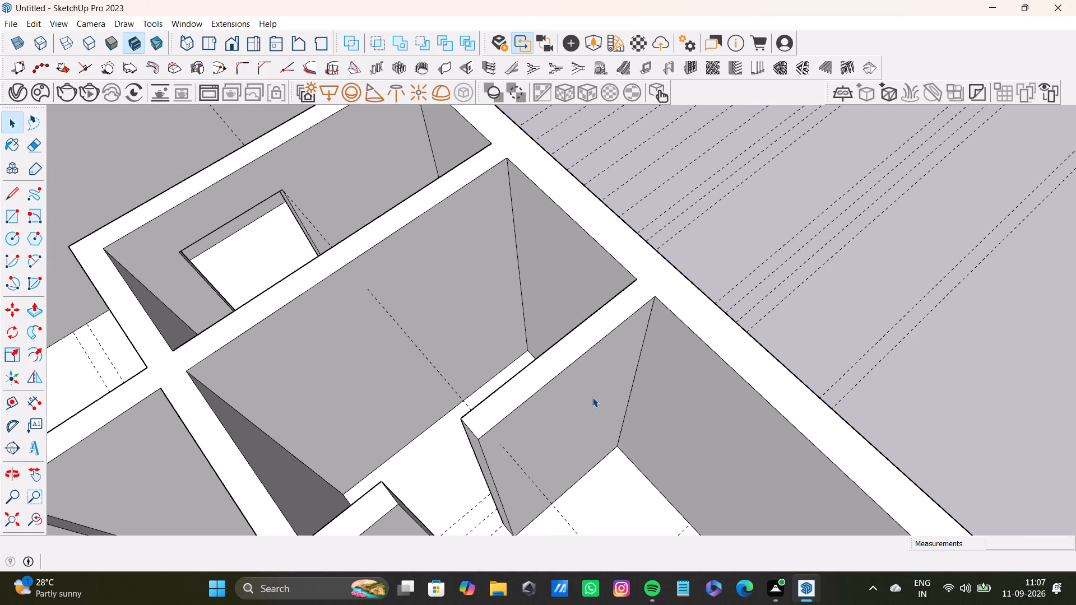
pyautogui.scroll(4, 478, 439)
pyautogui.scroll(-7, 477, 435)
pyautogui.keyDown('shift'); pyautogui.moveTo(480, 426); pyautogui.dragTo(522, 318, button='middle'); pyautogui.keyUp('shift')
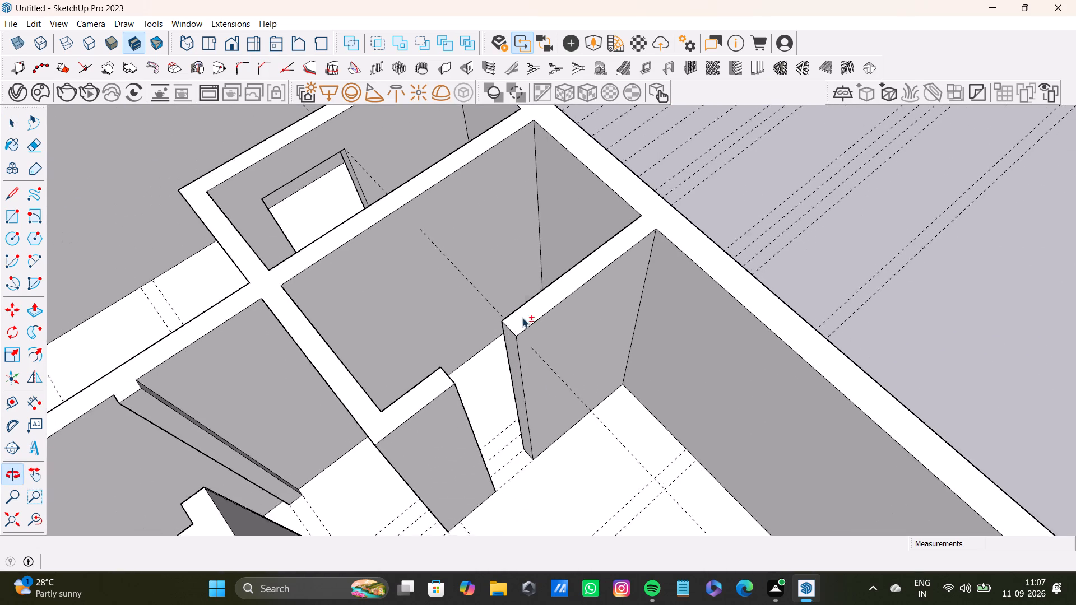
pyautogui.keyDown('shift'); pyautogui.moveTo(522, 318); pyautogui.dragTo(520, 323, button='middle'); pyautogui.keyUp('shift')
pyautogui.scroll(4, 509, 323)
pyautogui.moveTo(503, 360); pyautogui.dragTo(538, 272, button='middle')
pyautogui.click(582, 185)
pyautogui.moveTo(578, 205); pyautogui.dragTo(578, 297, button='middle')
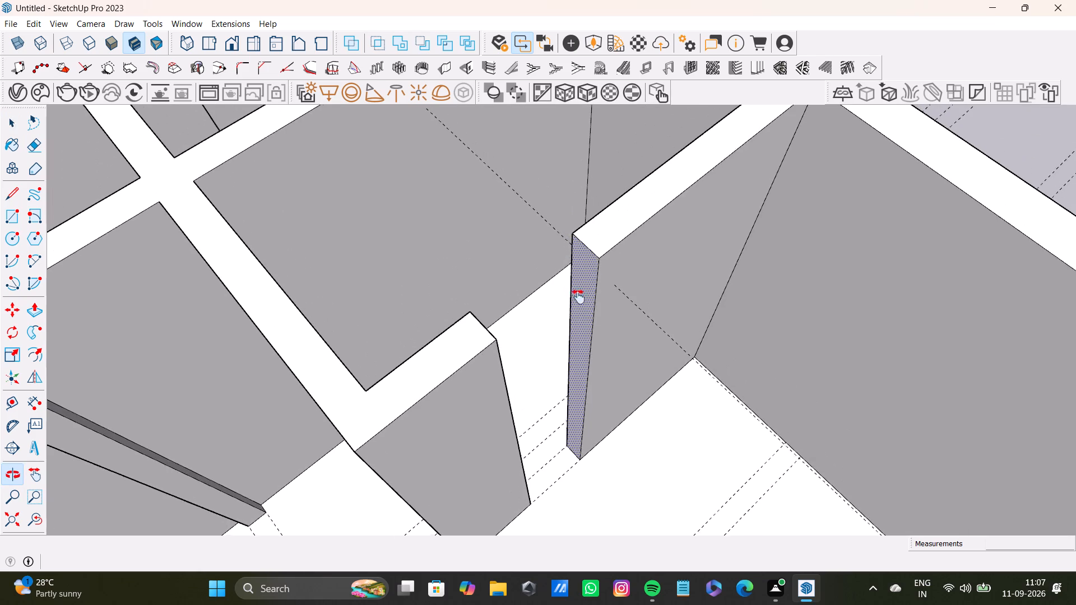
pyautogui.moveTo(578, 297); pyautogui.dragTo(578, 297, button='middle')
pyautogui.press('p')
pyautogui.moveTo(579, 271); pyautogui.dragTo(586, 268)
pyautogui.moveTo(586, 267); pyautogui.dragTo(599, 261)
pyautogui.moveTo(599, 260); pyautogui.dragTo(616, 245)
pyautogui.moveTo(616, 241); pyautogui.dragTo(634, 229)
pyautogui.click(633, 226)
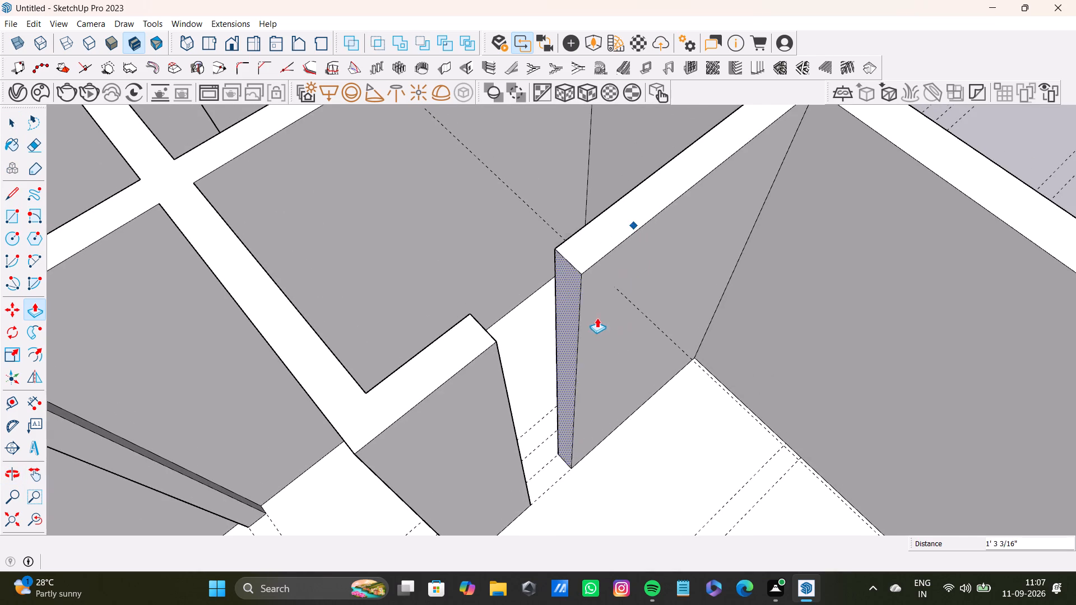
pyautogui.scroll(-1, 597, 318)
pyautogui.click(646, 266)
# Push the short stub's end face back about 11 1/2" to widen the neighbouring room's door gap.
pyautogui.scroll(-4, 575, 298)
pyautogui.scroll(1, 567, 311)
pyautogui.scroll(-3, 567, 318)
pyautogui.moveTo(595, 318); pyautogui.dragTo(475, 318, button='middle')
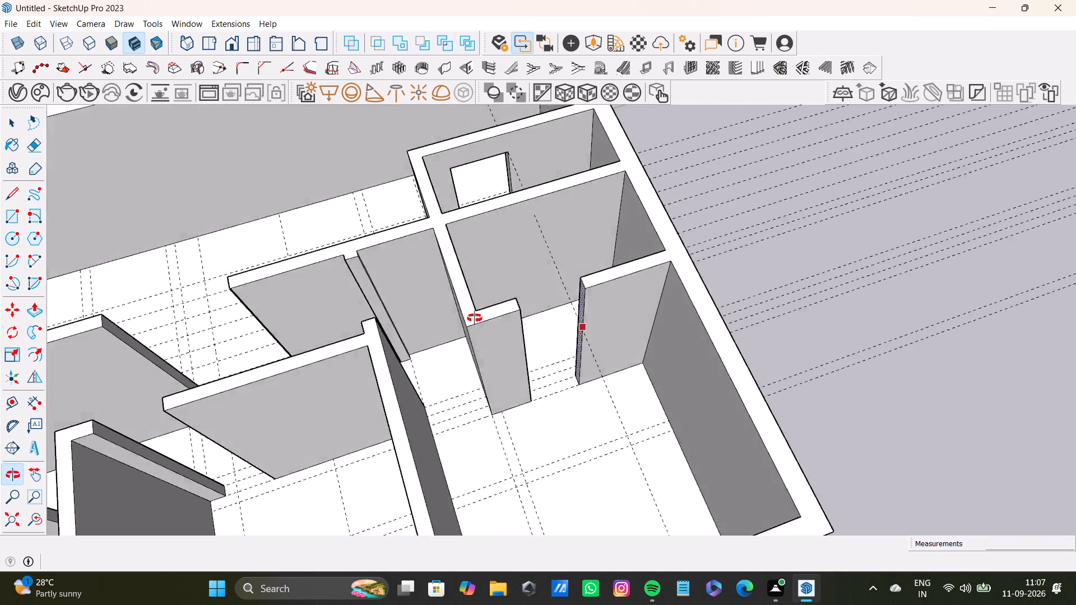
pyautogui.moveTo(475, 318); pyautogui.dragTo(343, 376, button='middle')
pyautogui.scroll(-4, 391, 359)
pyautogui.keyDown('shift'); pyautogui.moveTo(456, 343); pyautogui.dragTo(485, 368, button='middle'); pyautogui.keyUp('shift')
pyautogui.scroll(7, 496, 367)
pyautogui.moveTo(545, 356); pyautogui.dragTo(754, 231, button='middle')
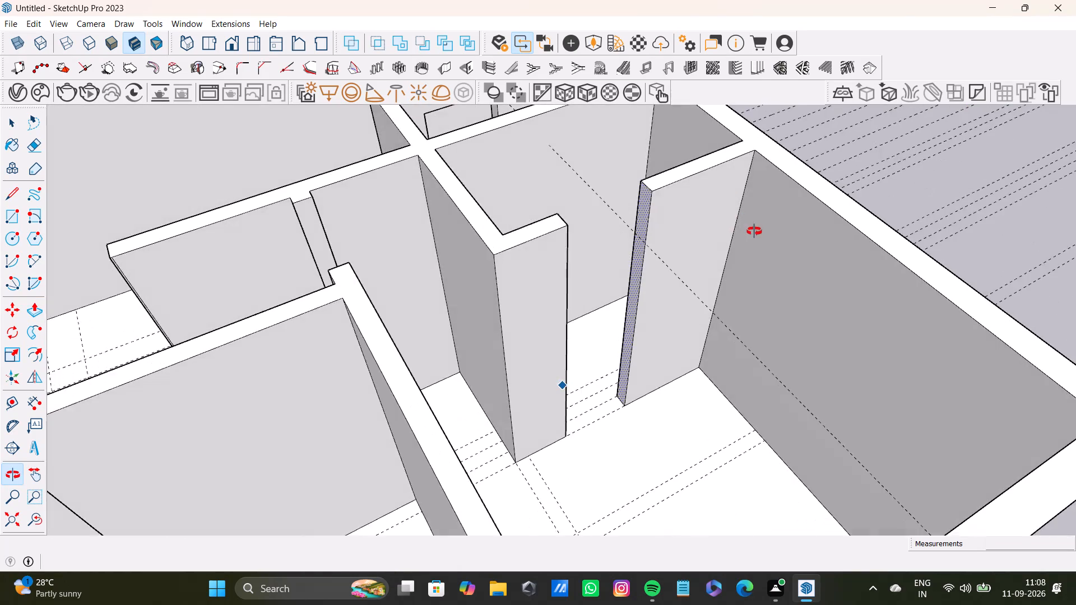
pyautogui.moveTo(754, 231); pyautogui.dragTo(368, 367, button='middle')
pyautogui.keyDown('shift'); pyautogui.moveTo(454, 280); pyautogui.dragTo(498, 338, button='middle'); pyautogui.keyUp('shift')
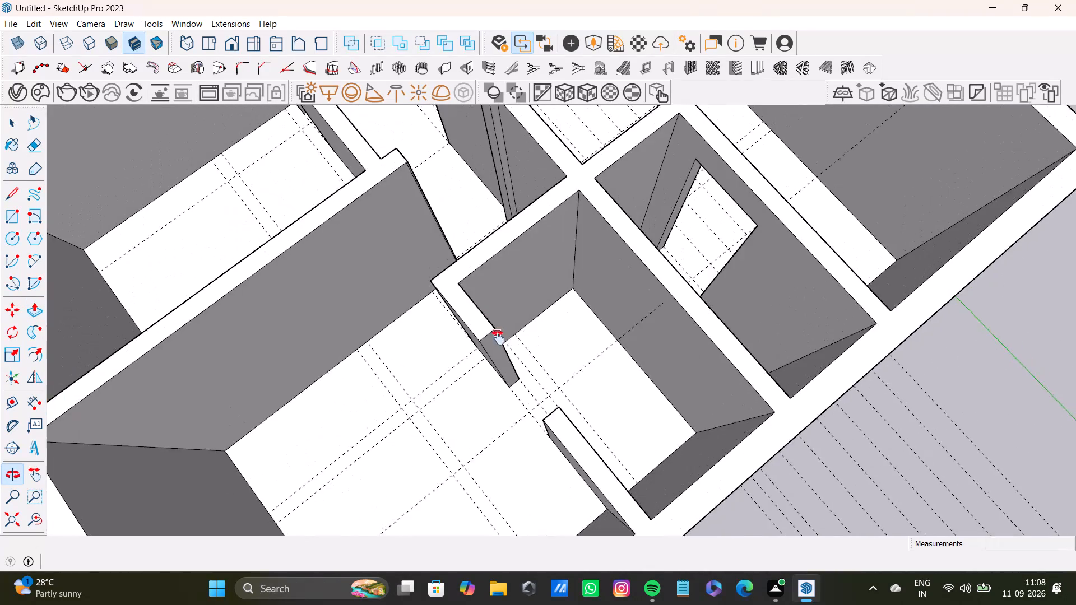
pyautogui.keyDown('shift'); pyautogui.moveTo(498, 338); pyautogui.dragTo(500, 340, button='middle'); pyautogui.keyUp('shift')
pyautogui.moveTo(542, 376); pyautogui.dragTo(391, 343, button='middle')
pyautogui.scroll(3, 434, 295)
pyautogui.keyDown('shift'); pyautogui.moveTo(479, 289); pyautogui.dragTo(488, 320, button='middle'); pyautogui.keyUp('shift')
pyautogui.moveTo(488, 291); pyautogui.dragTo(491, 257)
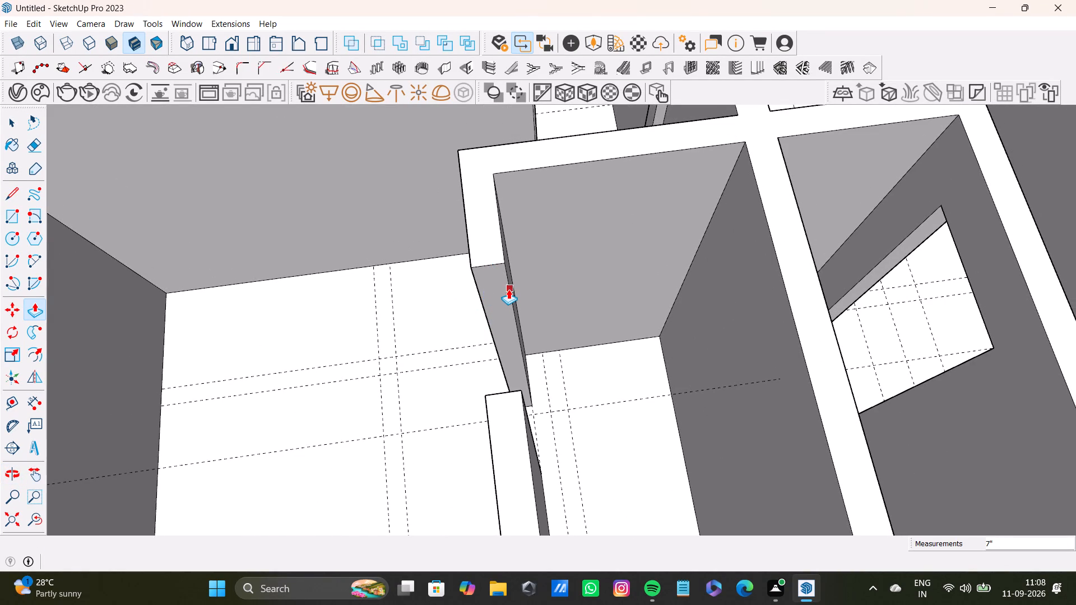
pyautogui.press('space')
pyautogui.click(498, 296)
pyautogui.press('p')
pyautogui.moveTo(498, 296); pyautogui.dragTo(497, 276)
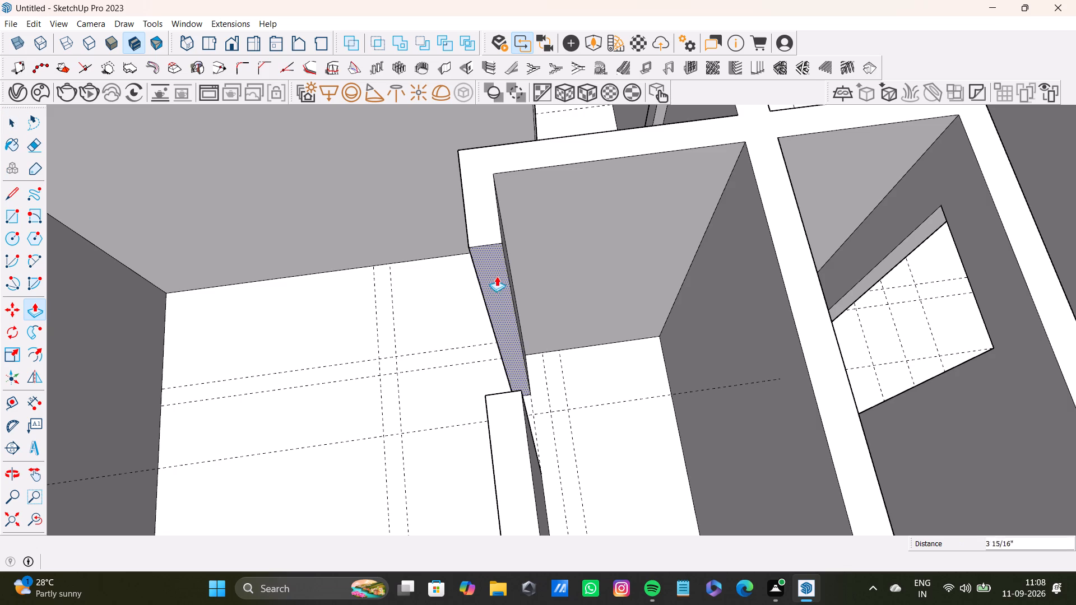
pyautogui.moveTo(497, 276); pyautogui.dragTo(495, 243)
pyautogui.scroll(-7, 497, 338)
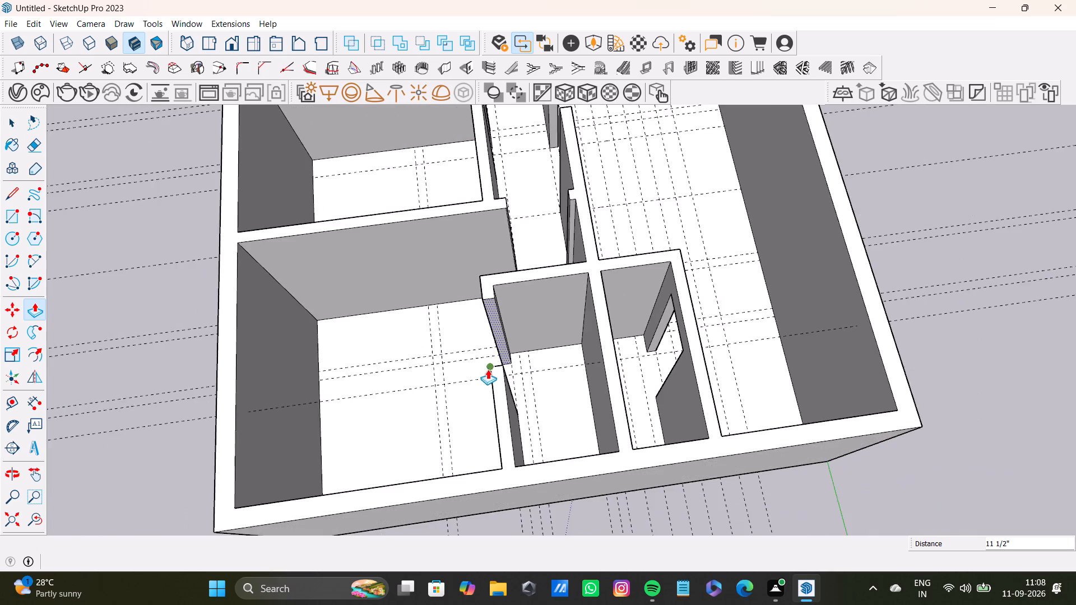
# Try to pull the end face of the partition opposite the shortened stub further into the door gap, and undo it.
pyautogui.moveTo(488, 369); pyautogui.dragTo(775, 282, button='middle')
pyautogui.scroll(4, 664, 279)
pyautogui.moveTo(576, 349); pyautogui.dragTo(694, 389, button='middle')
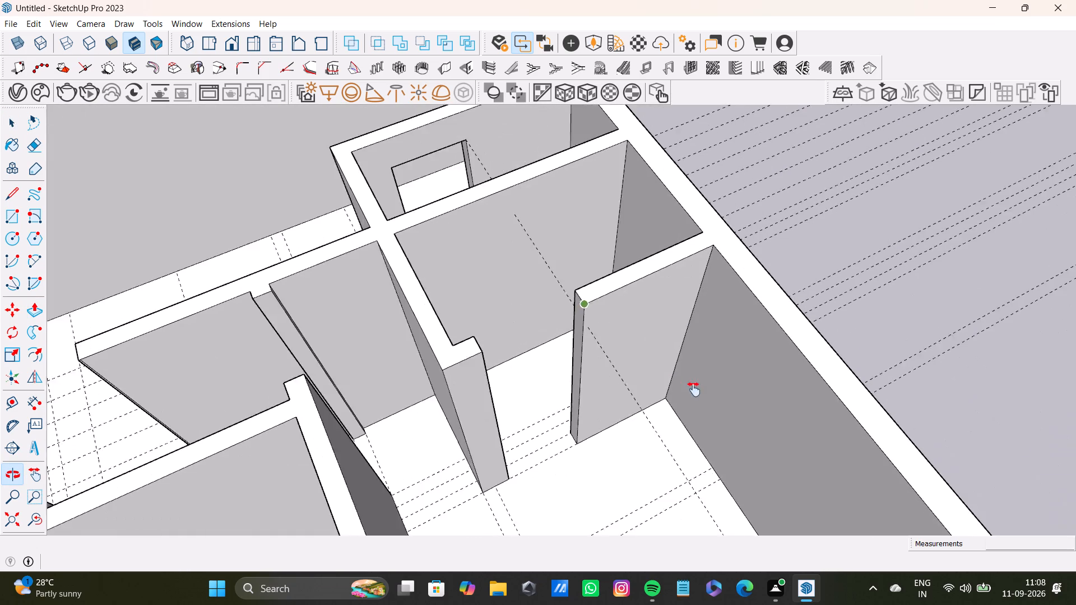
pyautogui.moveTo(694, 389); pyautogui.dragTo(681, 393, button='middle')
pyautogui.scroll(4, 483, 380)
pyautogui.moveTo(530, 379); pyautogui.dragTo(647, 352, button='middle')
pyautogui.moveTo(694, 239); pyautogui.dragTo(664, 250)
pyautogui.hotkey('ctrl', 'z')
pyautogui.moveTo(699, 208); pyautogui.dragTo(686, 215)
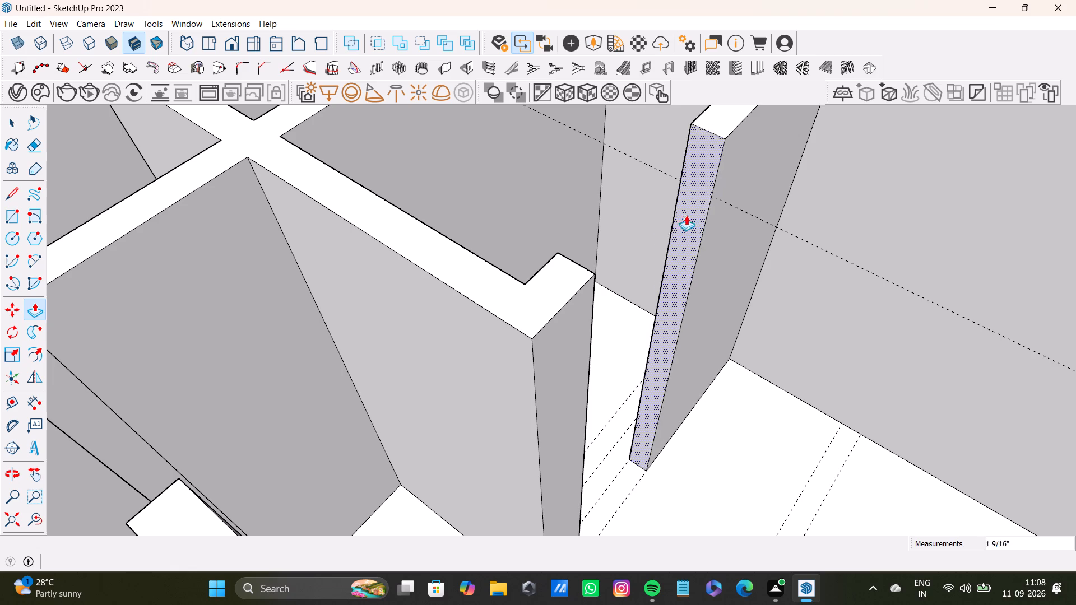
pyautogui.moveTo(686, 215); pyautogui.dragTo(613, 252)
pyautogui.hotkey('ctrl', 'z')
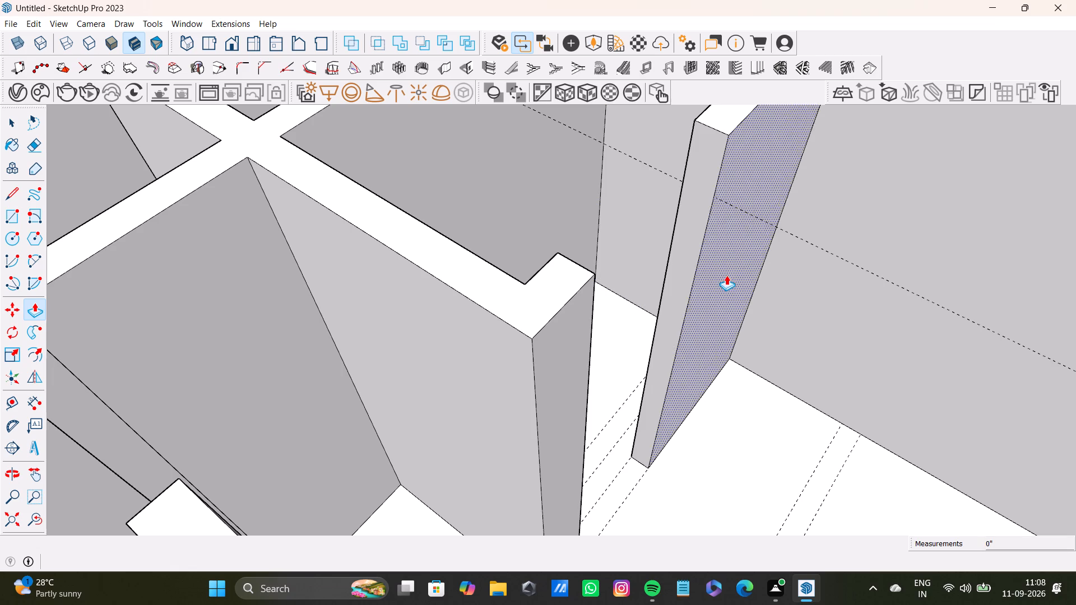
# Extend the partition opposite the shortened stub by pulling its narrow end face into the door gap.
pyautogui.moveTo(681, 296); pyautogui.dragTo(646, 318)
pyautogui.click(639, 320)
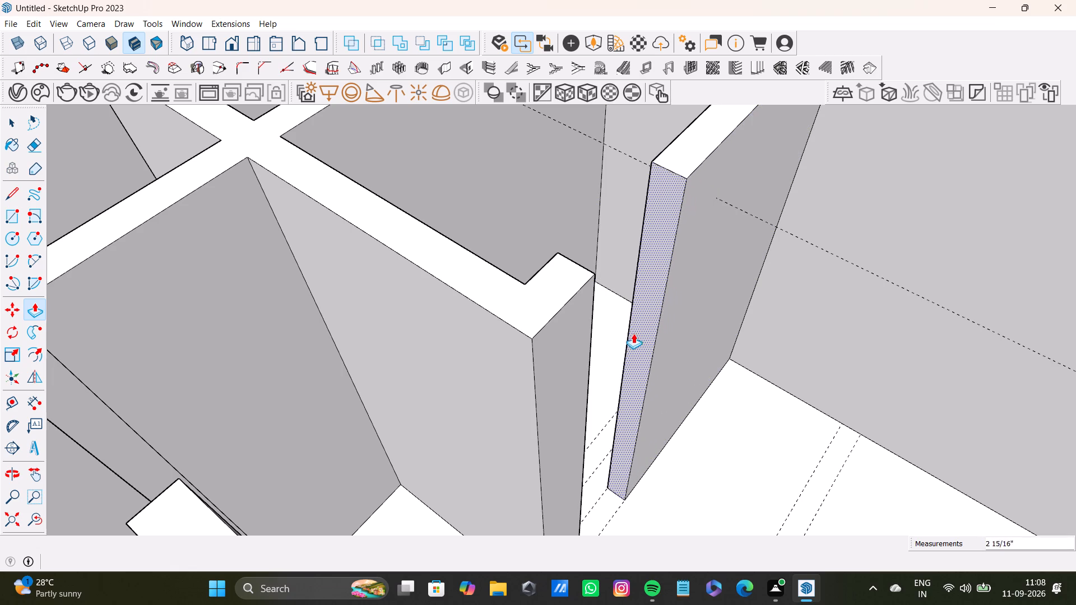
pyautogui.click(632, 333)
pyautogui.press('space')
# Push the extended partition's narrow end face back slightly to fine-tune the door gap's width.
pyautogui.scroll(-9, 625, 335)
pyautogui.moveTo(687, 336); pyautogui.dragTo(450, 327, button='middle')
pyautogui.scroll(7, 505, 329)
pyautogui.keyDown('shift'); pyautogui.moveTo(584, 356); pyautogui.dragTo(497, 348, button='middle'); pyautogui.keyUp('shift')
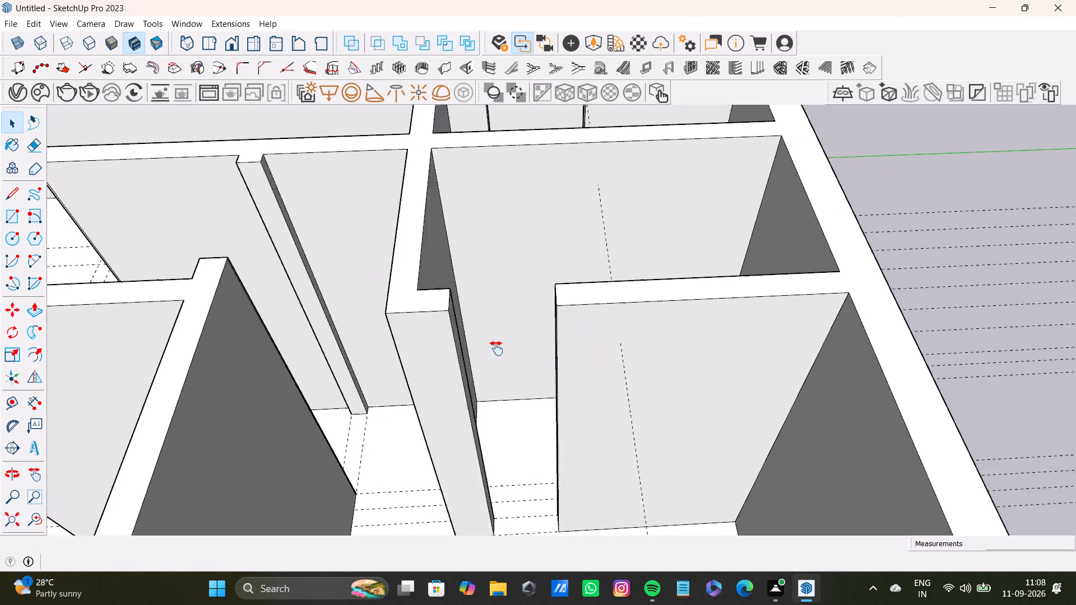
pyautogui.keyDown('shift'); pyautogui.moveTo(497, 348); pyautogui.dragTo(480, 348, button='middle'); pyautogui.keyUp('shift')
pyautogui.moveTo(475, 348); pyautogui.dragTo(671, 353, button='middle')
pyautogui.click(647, 336)
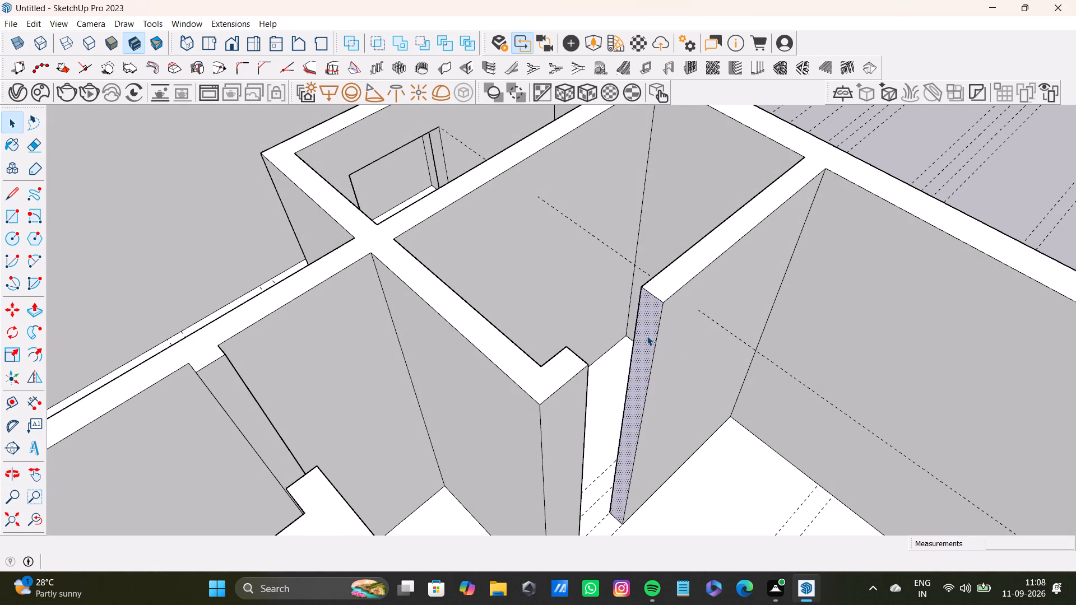
pyautogui.press('p')
pyautogui.moveTo(647, 336); pyautogui.dragTo(658, 329)
pyautogui.press('space')
# Place a guide 1'2" below the top edge of the extended partition's end face at the door gap.
pyautogui.scroll(-5, 678, 368)
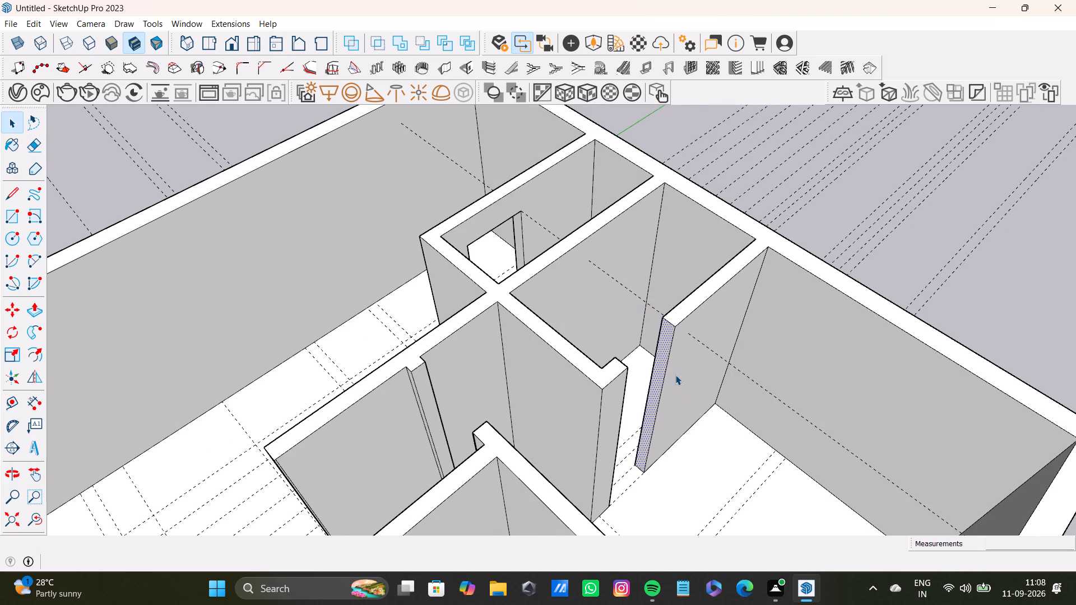
pyautogui.press('t')
pyautogui.scroll(6, 686, 329)
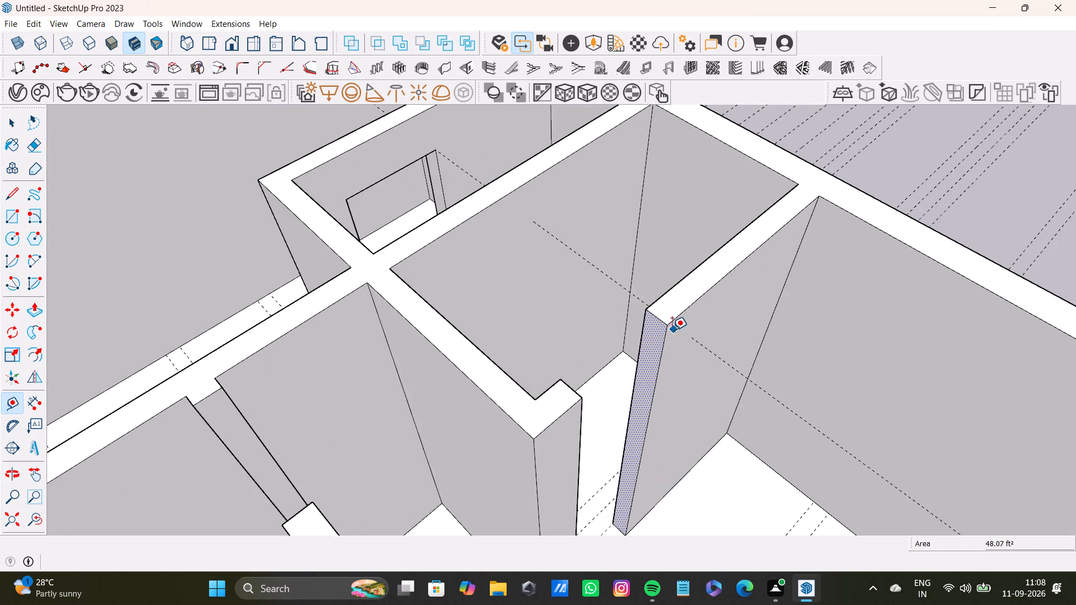
pyautogui.scroll(3, 672, 330)
pyautogui.click(657, 313)
pyautogui.write("1'2")
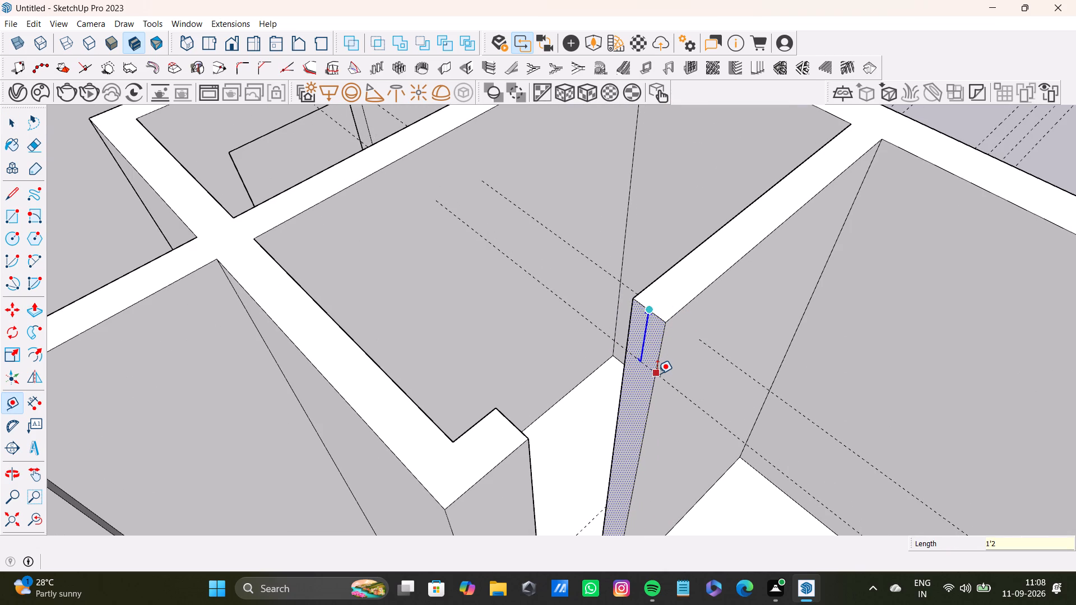
pyautogui.hotkey('shift', '"')
pyautogui.press('Return')
pyautogui.press('t')
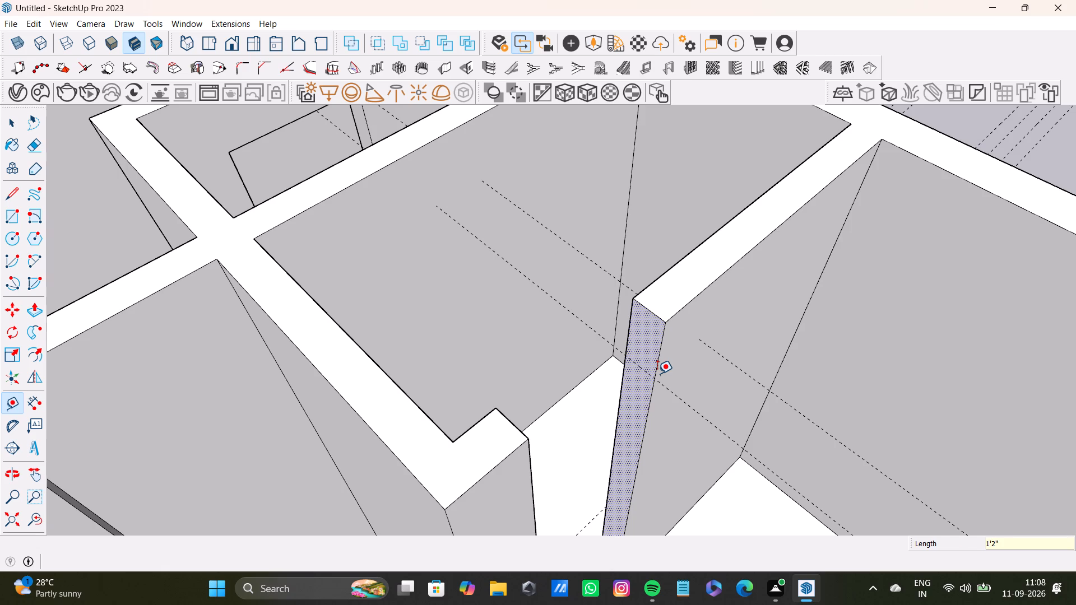
# Measure across the extended partition's end face along the guide below its top edge.
pyautogui.scroll(4, 590, 375)
pyautogui.click(705, 300)
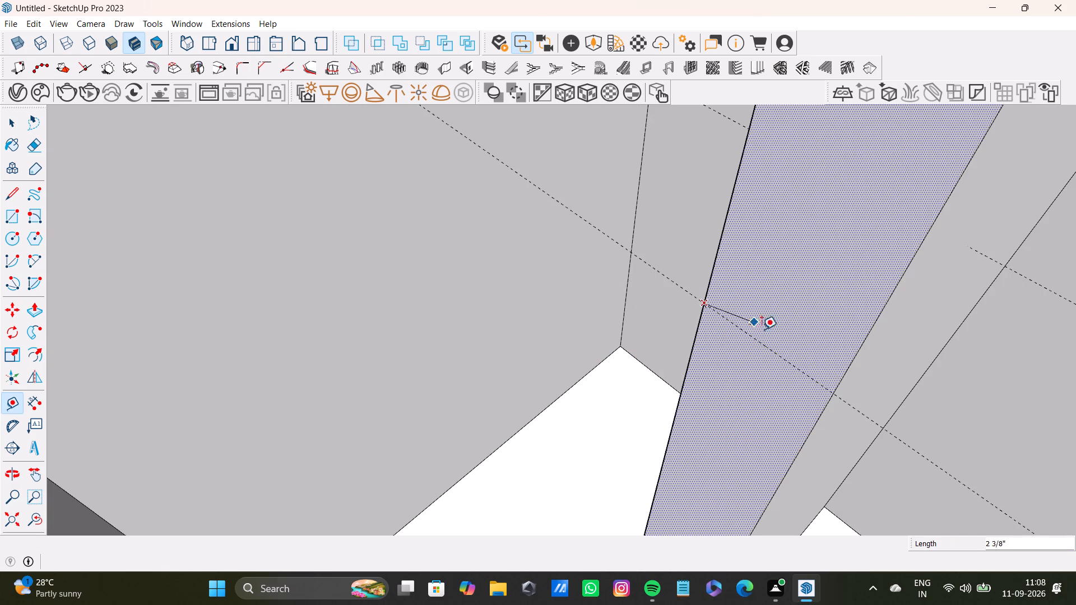
pyautogui.click(835, 393)
pyautogui.press('space')
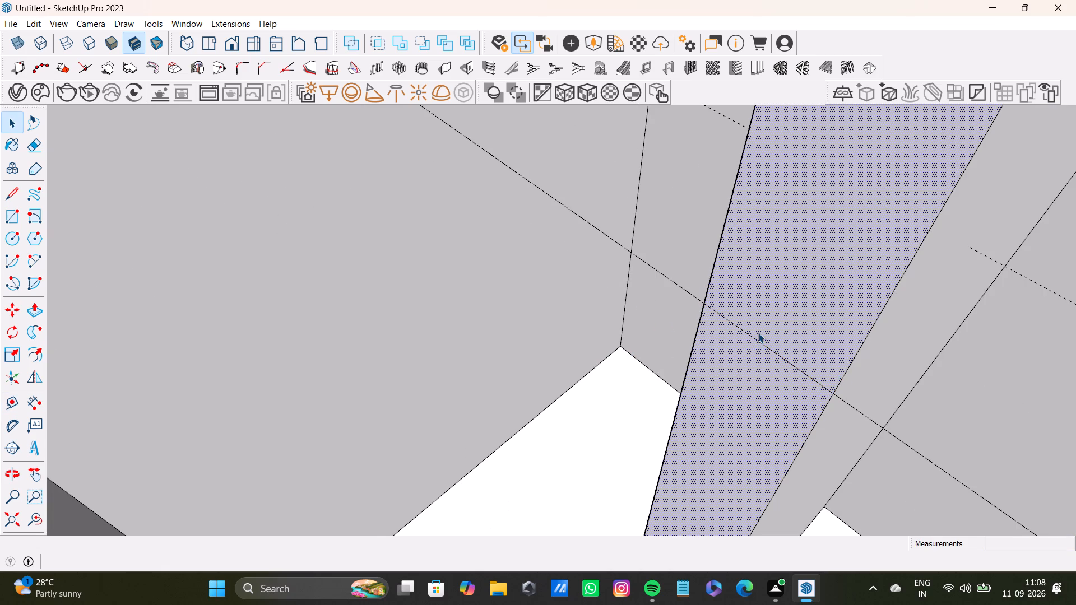
# Draw a 6" line across the extended partition's end face along the guide to divide off its upper part.
pyautogui.scroll(-8, 736, 348)
pyautogui.press('l')
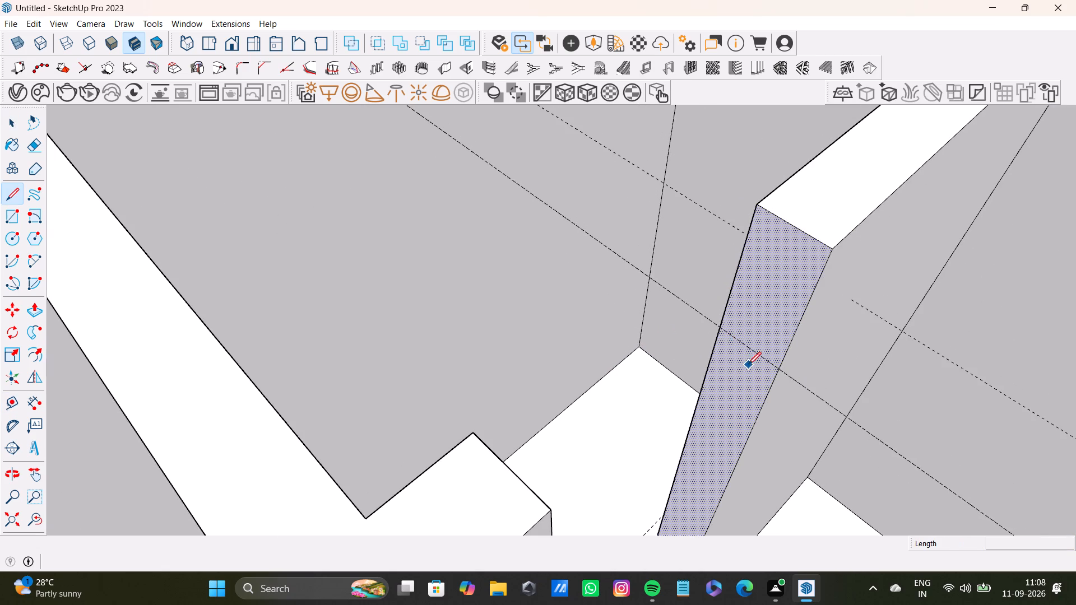
pyautogui.scroll(7, 748, 365)
pyautogui.click(703, 305)
pyautogui.click(824, 388)
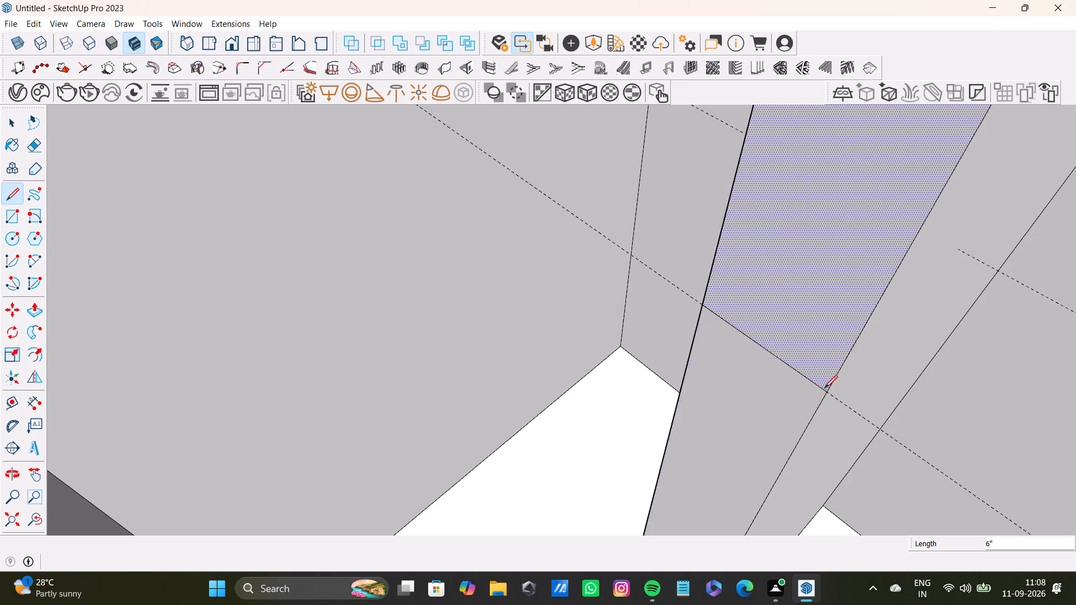
pyautogui.press('space')
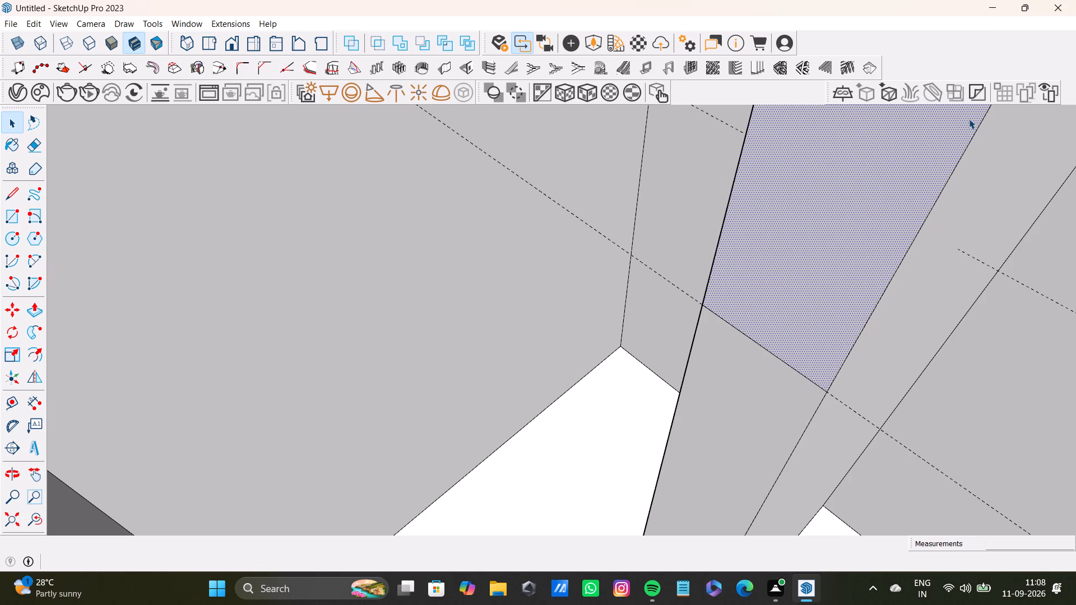
# Extrude the end face's upper part about 2'1 1/2" across the door gap to the opposite stub, forming the lintel.
pyautogui.scroll(-9, 564, 264)
pyautogui.scroll(4, 614, 234)
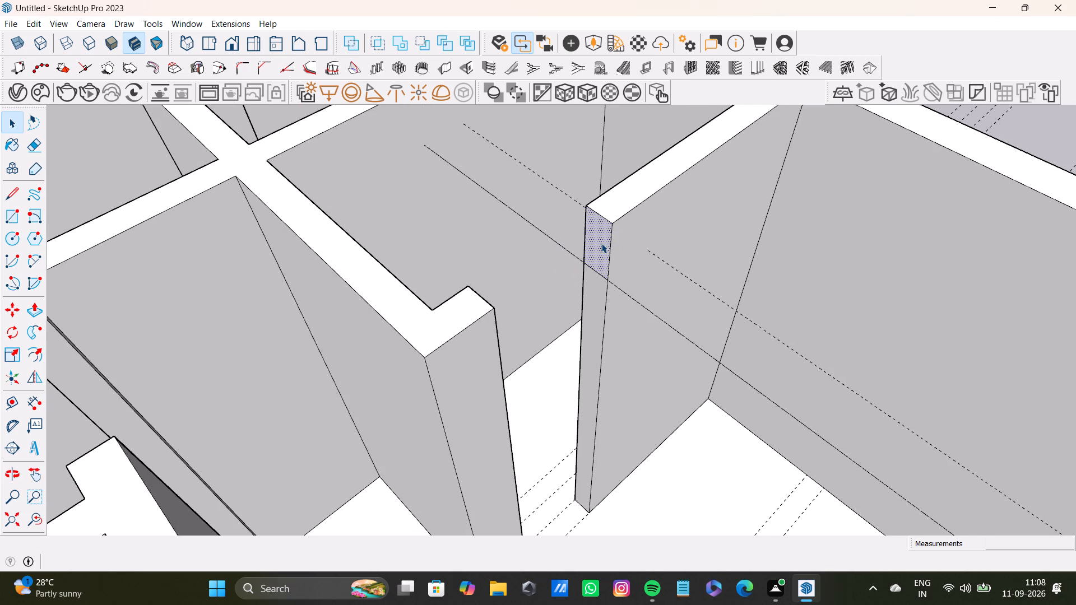
pyautogui.press('p')
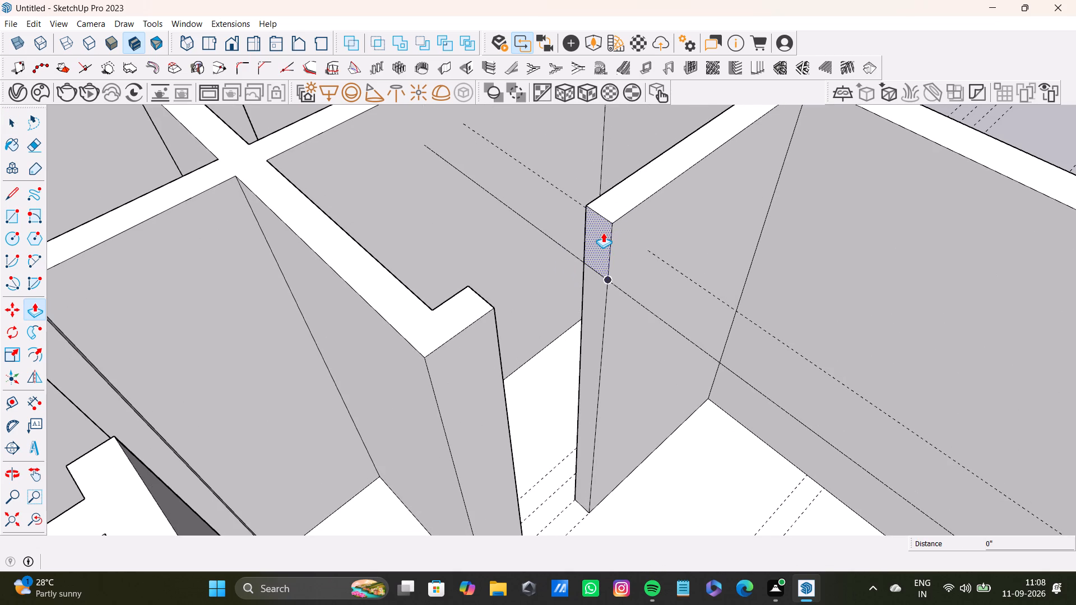
pyautogui.click(607, 245)
pyautogui.click(493, 311)
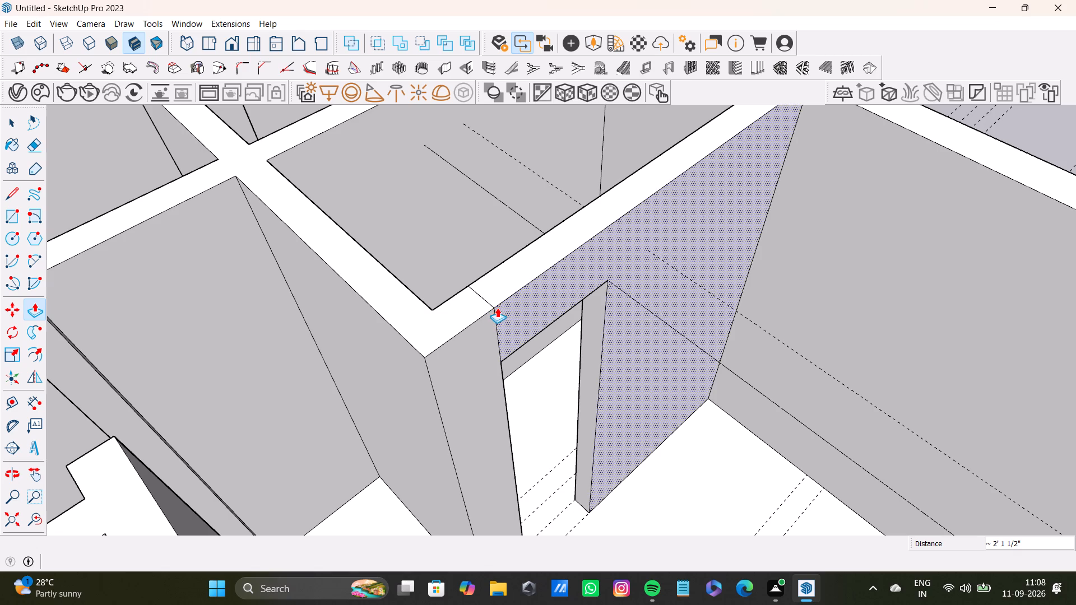
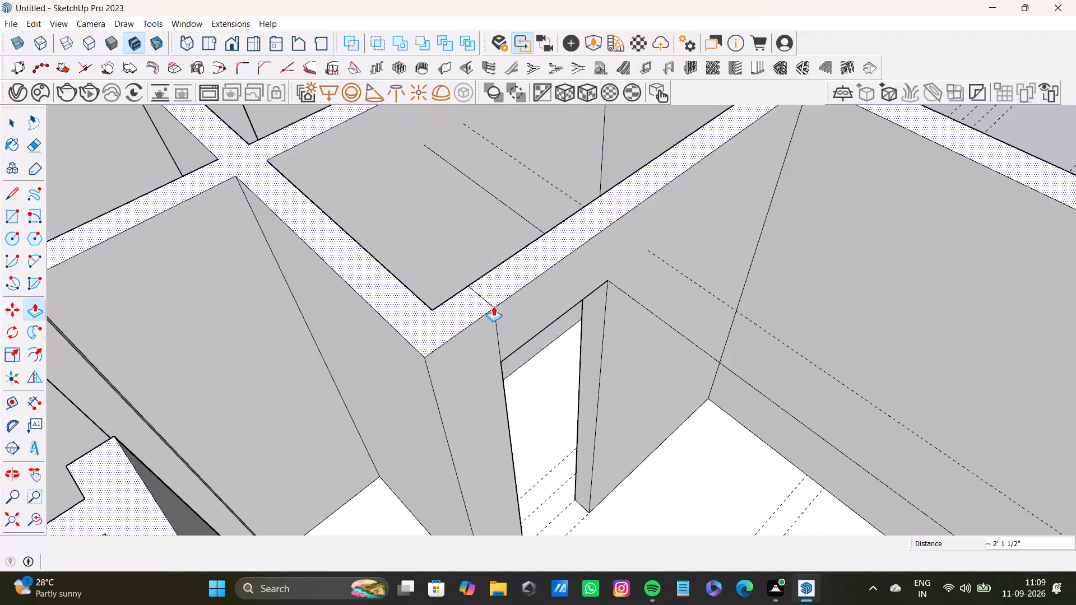
# Erase the leftover seam edges on the wall's top and both side faces where the new lintel meets the stub.
pyautogui.press('space')
pyautogui.click(485, 301)
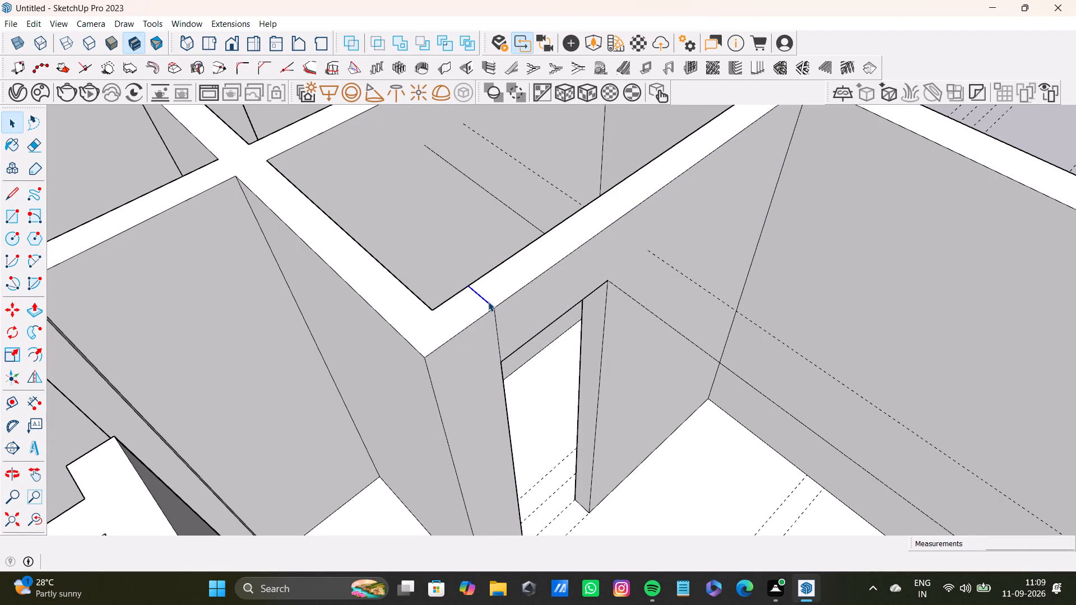
pyautogui.press('Delete')
pyautogui.click(496, 345)
pyautogui.press('Delete')
pyautogui.scroll(-5, 488, 353)
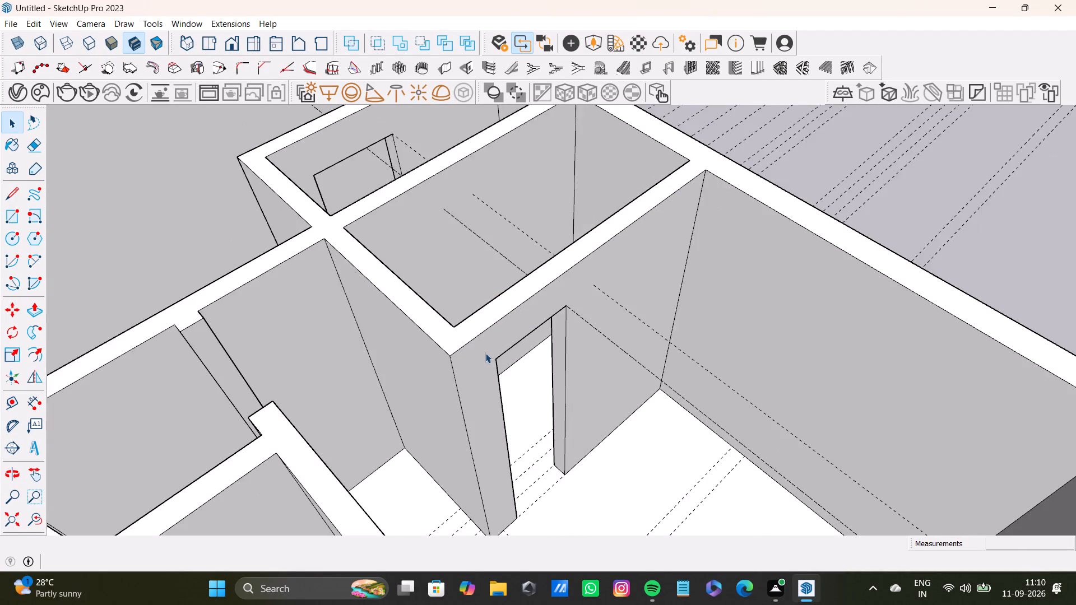
pyautogui.scroll(-4, 485, 353)
pyautogui.moveTo(469, 364); pyautogui.dragTo(805, 414, button='middle')
pyautogui.scroll(5, 618, 372)
pyautogui.moveTo(647, 370); pyautogui.dragTo(730, 365, button='middle')
pyautogui.scroll(4, 724, 317)
pyautogui.click(736, 302)
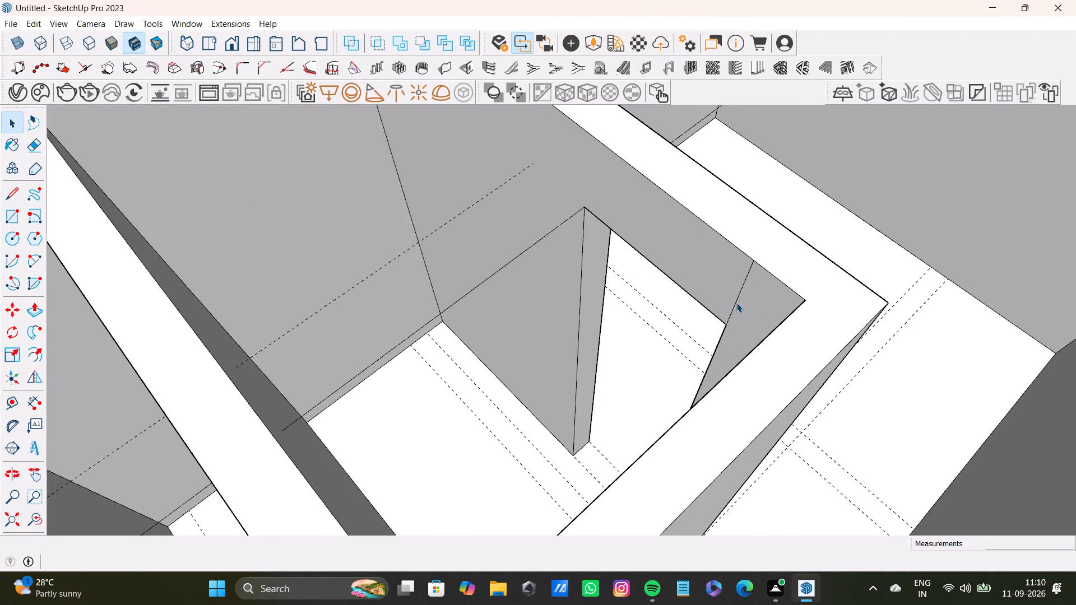
pyautogui.press('Delete')
# Erase the stray vertical edge near the corner on the short wall stub's side face at the next door gap.
pyautogui.scroll(-14, 723, 309)
pyautogui.middleClick(797, 322)
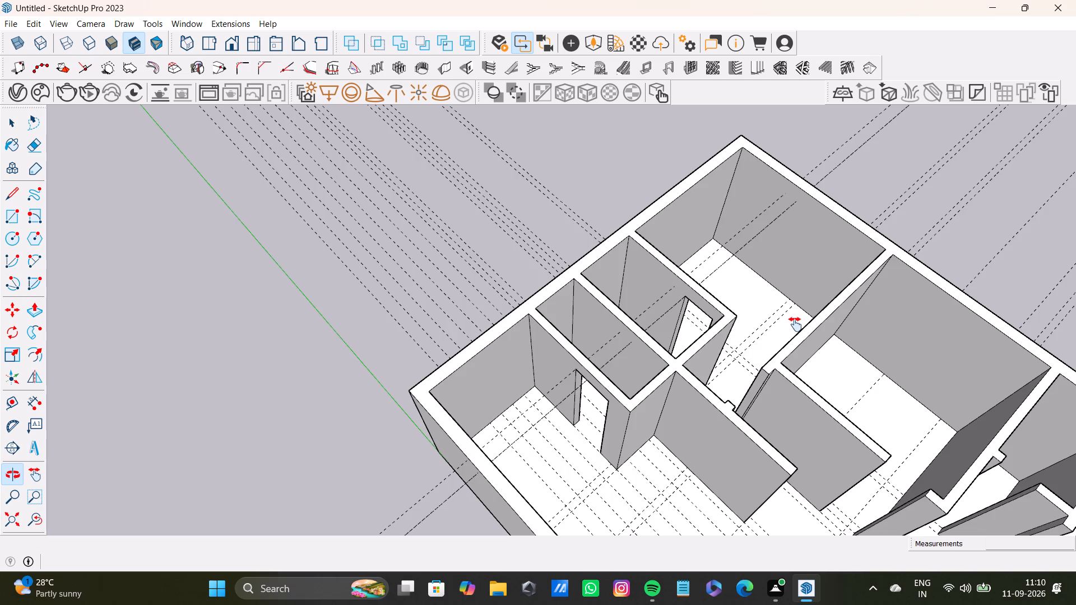
pyautogui.moveTo(795, 325); pyautogui.dragTo(567, 339, button='middle')
pyautogui.scroll(1, 565, 339)
pyautogui.scroll(-4, 562, 342)
pyautogui.keyDown('shift'); pyautogui.moveTo(559, 371); pyautogui.dragTo(466, 118, button='middle'); pyautogui.keyUp('shift')
pyautogui.scroll(5, 522, 201)
pyautogui.moveTo(505, 215); pyautogui.dragTo(643, 337, button='middle')
pyautogui.scroll(3, 404, 274)
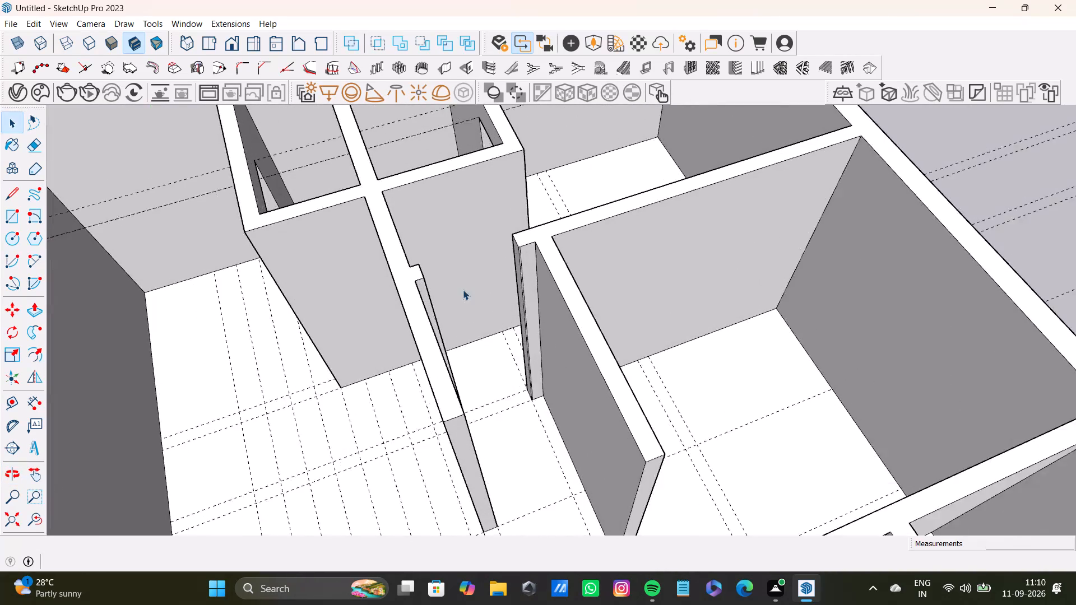
pyautogui.scroll(3, 463, 290)
pyautogui.moveTo(496, 299); pyautogui.dragTo(664, 291, button='middle')
pyautogui.scroll(8, 593, 220)
pyautogui.scroll(-9, 644, 214)
pyautogui.keyDown('shift'); pyautogui.moveTo(652, 238); pyautogui.dragTo(613, 235, button='middle'); pyautogui.keyUp('shift')
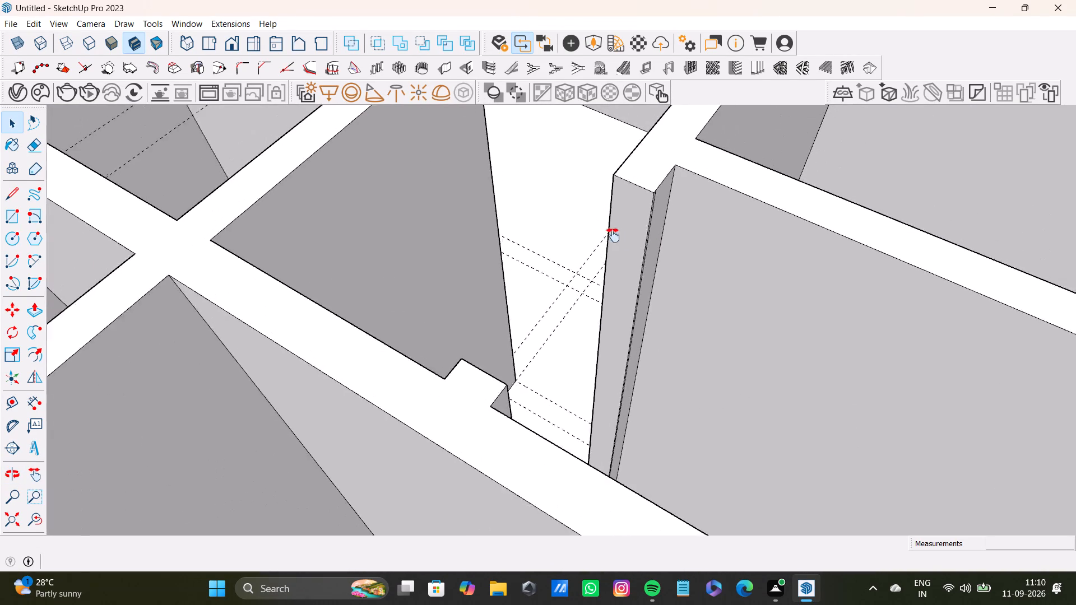
pyautogui.keyDown('shift'); pyautogui.moveTo(613, 235); pyautogui.dragTo(496, 268, button='middle'); pyautogui.keyUp('shift')
pyautogui.scroll(5, 464, 250)
pyautogui.scroll(-6, 518, 230)
pyautogui.scroll(1, 509, 241)
pyautogui.scroll(-4, 508, 241)
pyautogui.scroll(8, 521, 243)
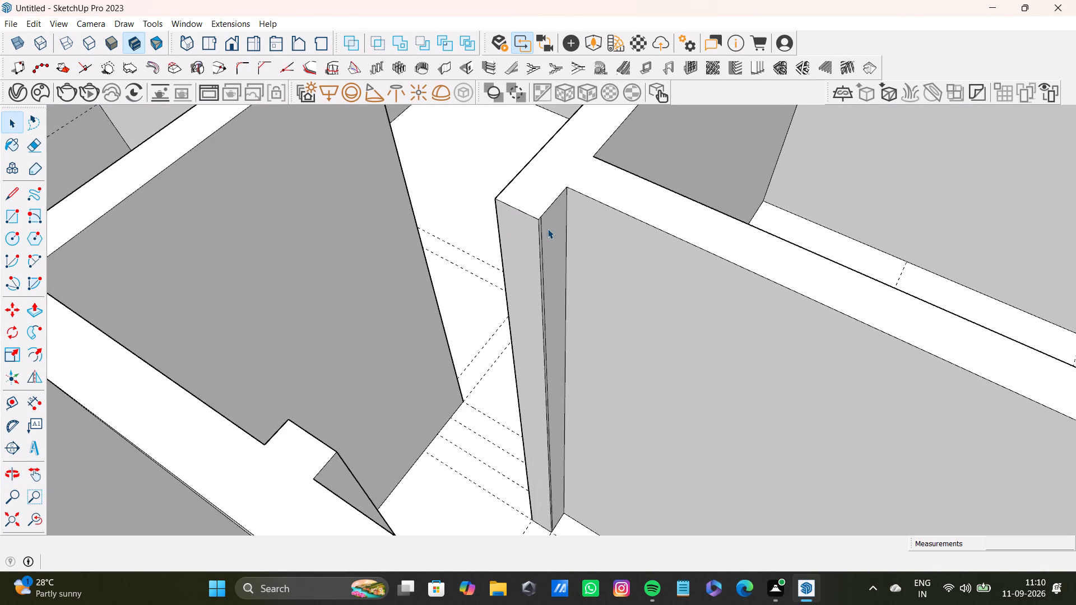
pyautogui.scroll(10, 548, 229)
pyautogui.click(543, 235)
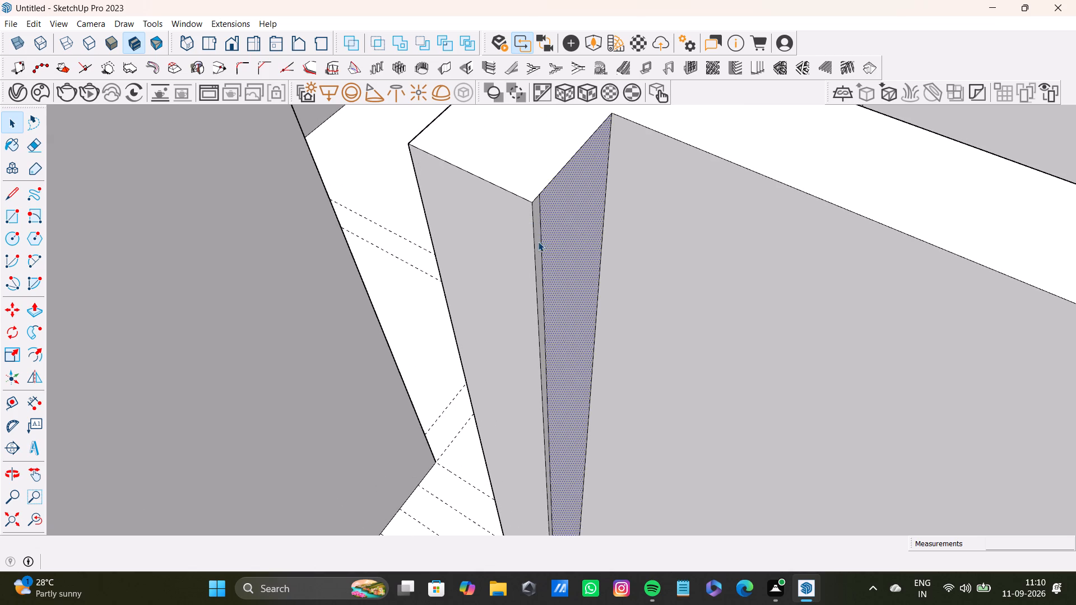
pyautogui.click(543, 248)
pyautogui.press('Delete')
pyautogui.press('Delete')
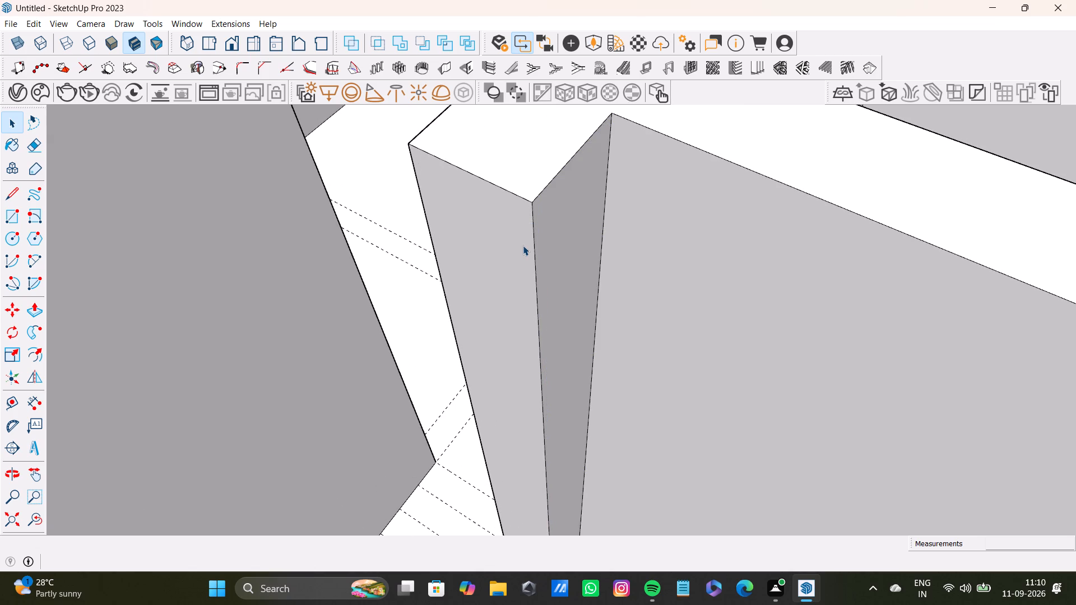
# Place a guide 1'2" below the top edge of the wall stub's end face at this door gap.
pyautogui.scroll(-13, 301, 18)
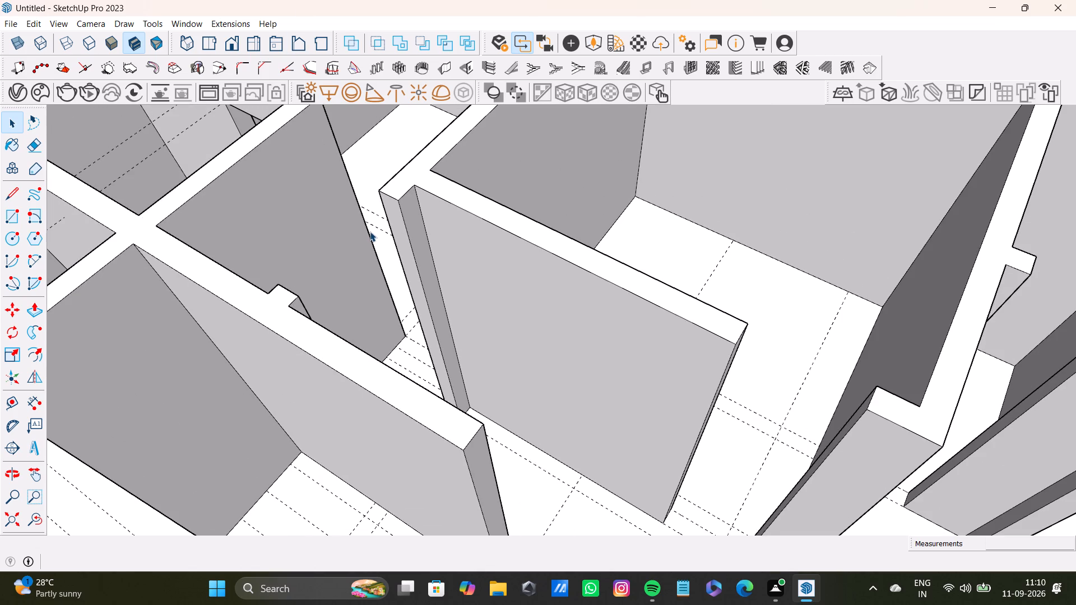
pyautogui.press('t')
pyautogui.scroll(5, 382, 232)
pyautogui.scroll(-6, 402, 223)
pyautogui.keyDown('shift'); pyautogui.moveTo(408, 238); pyautogui.dragTo(461, 221, button='middle'); pyautogui.keyUp('shift')
pyautogui.moveTo(461, 224); pyautogui.dragTo(492, 223, button='middle')
pyautogui.scroll(4, 448, 188)
pyautogui.click(488, 172)
pyautogui.scroll(-2, 503, 269)
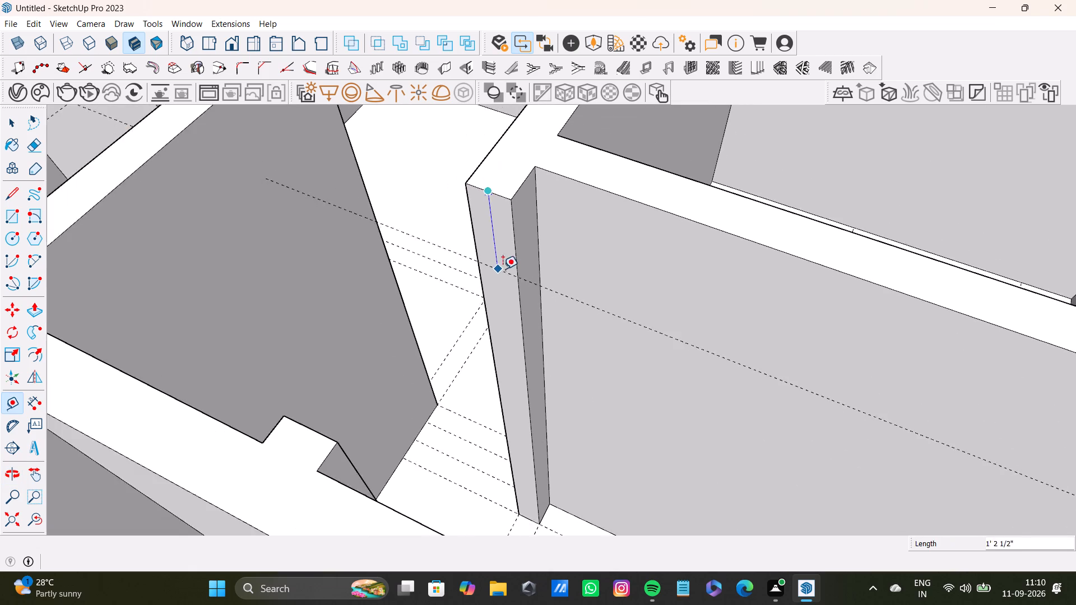
pyautogui.moveTo(505, 270); pyautogui.dragTo(500, 240, button='middle')
pyautogui.write("1'")
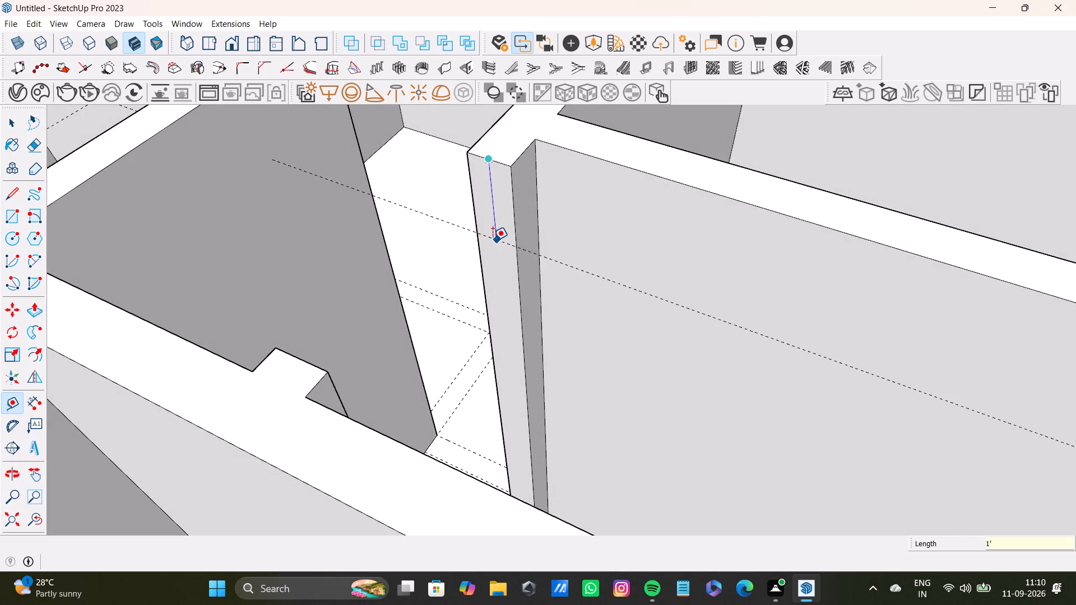
pyautogui.press('6')
pyautogui.press('BackSpace')
pyautogui.press('2')
pyautogui.hotkey('shift', '"')
pyautogui.press('Return')
# Draw a line across the stub's end face along the guide to divide off its upper part.
pyautogui.press('l')
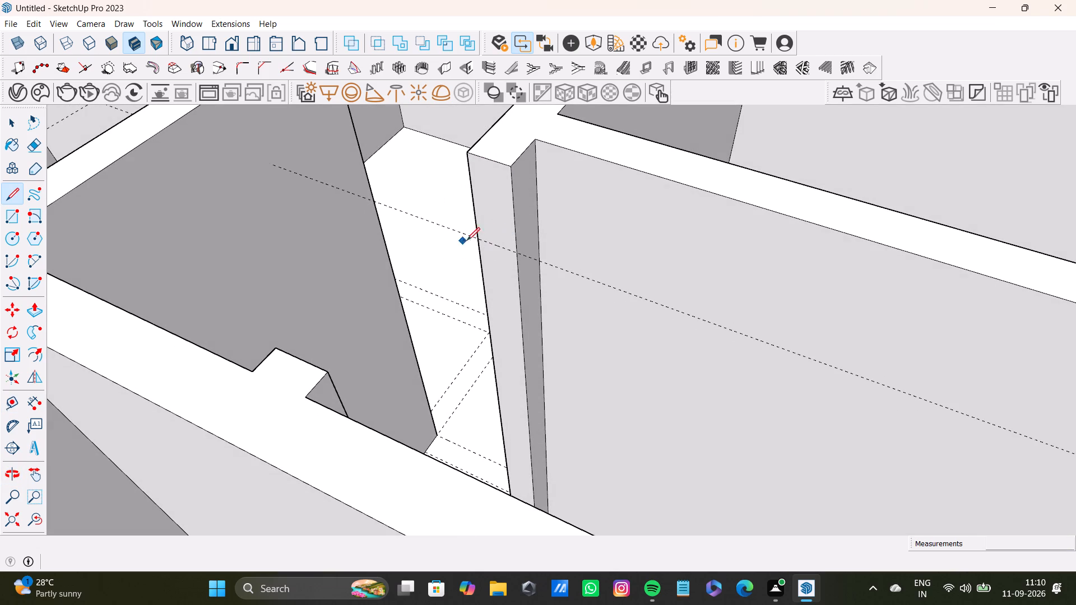
pyautogui.click(476, 238)
pyautogui.click(519, 253)
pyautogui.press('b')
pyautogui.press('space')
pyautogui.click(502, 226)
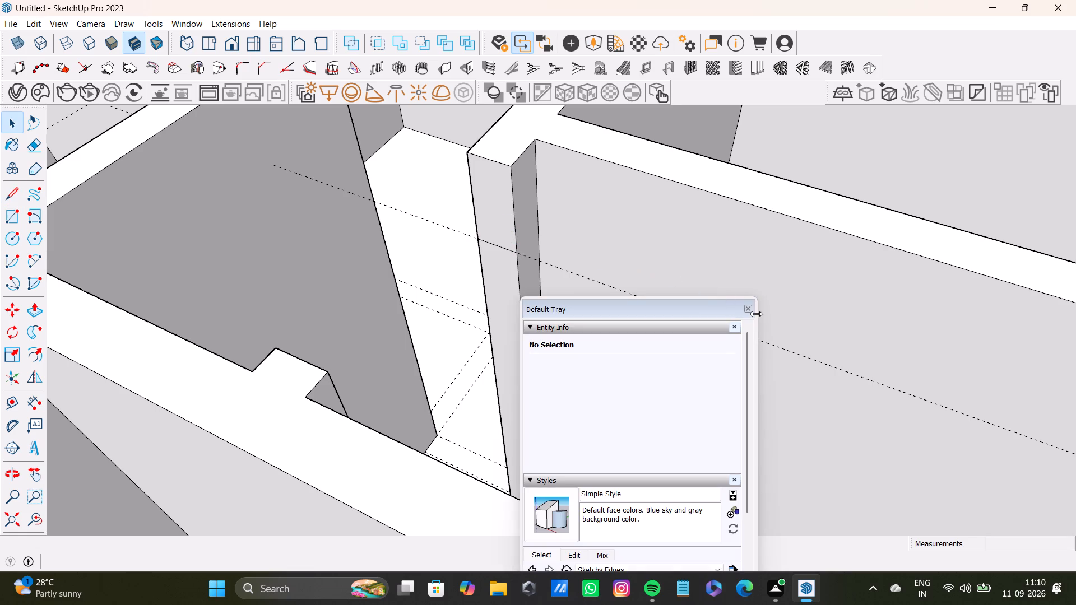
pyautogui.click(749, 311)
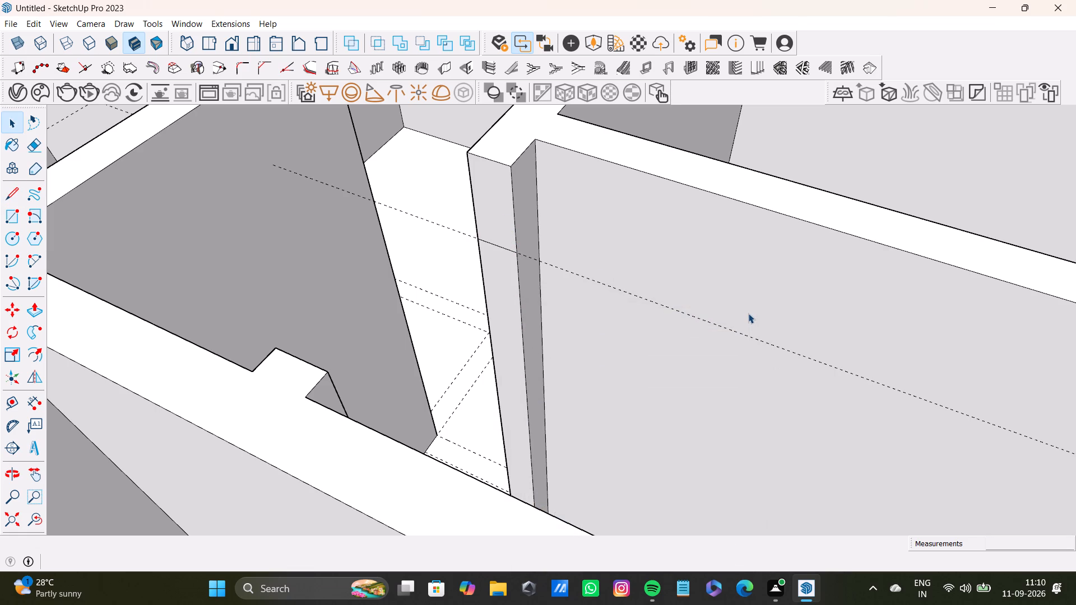
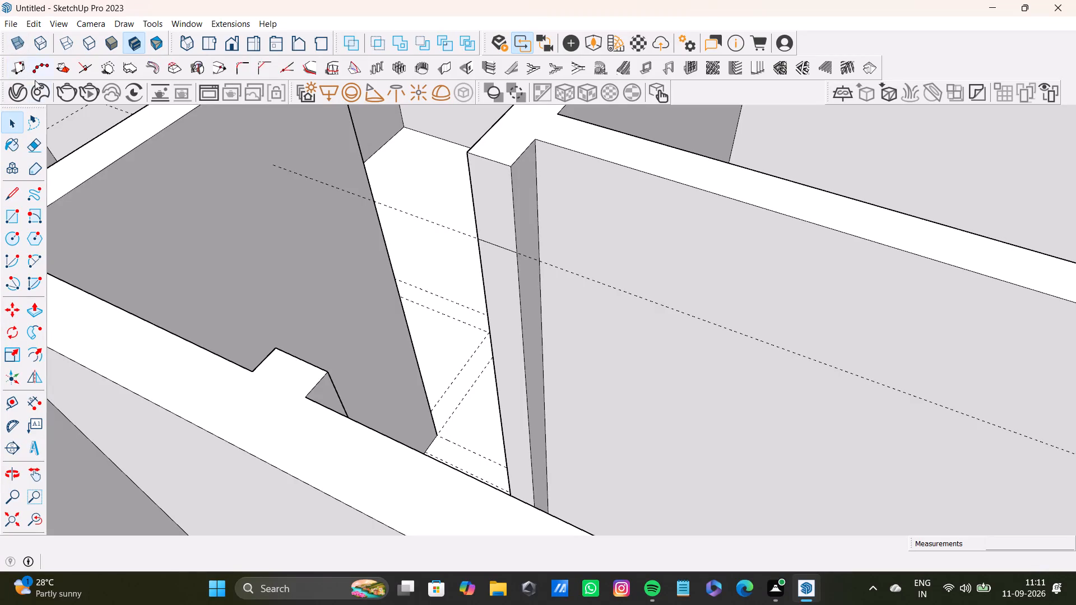
# Push/Pull the divided upper part of the stub's end face 2'9" across the door gap to the opposite stub.
pyautogui.scroll(-6, 328, 198)
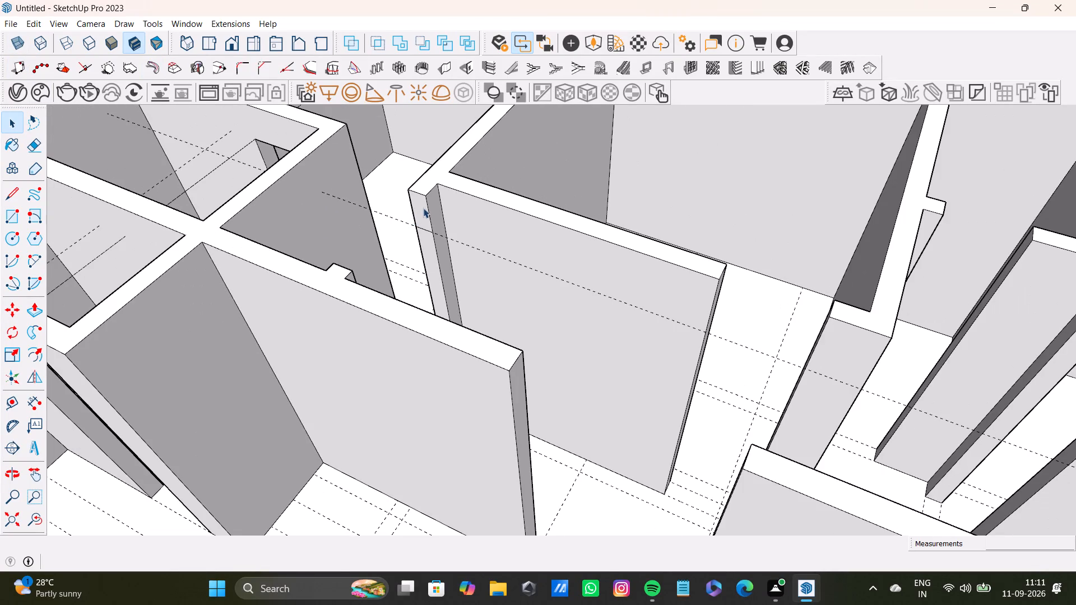
pyautogui.press('p')
pyautogui.moveTo(423, 209); pyautogui.dragTo(346, 275)
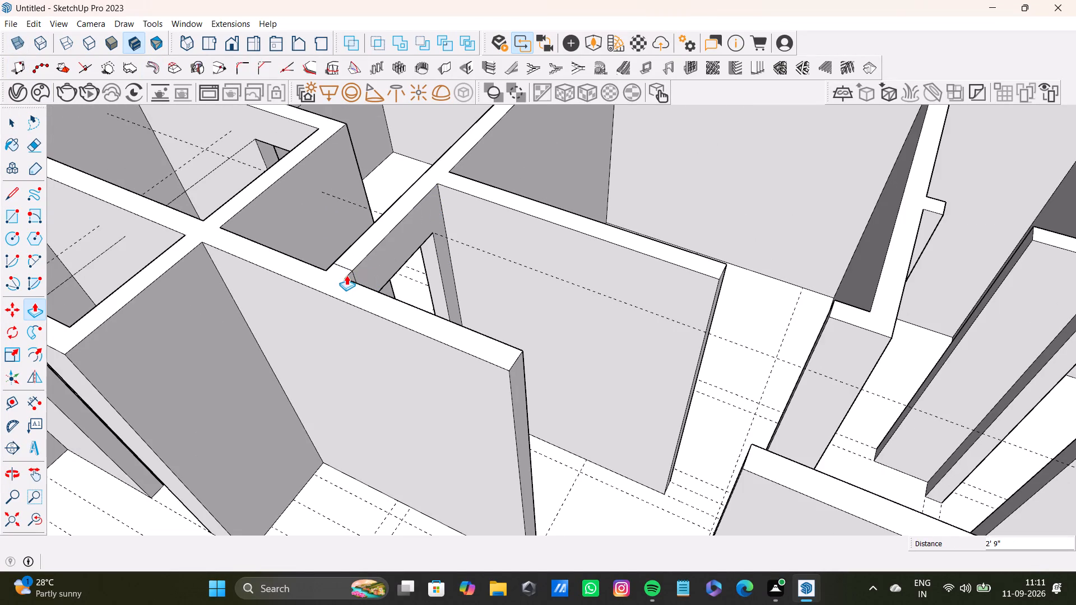
# Erase the leftover seam edges on the wall's top and near side face where the new lintel meets the short stub.
pyautogui.scroll(13, 358, 263)
pyautogui.moveTo(403, 286); pyautogui.dragTo(188, 303, button='middle')
pyautogui.scroll(4, 362, 235)
pyautogui.keyDown('shift'); pyautogui.moveTo(393, 227); pyautogui.dragTo(420, 320, button='middle'); pyautogui.keyUp('shift')
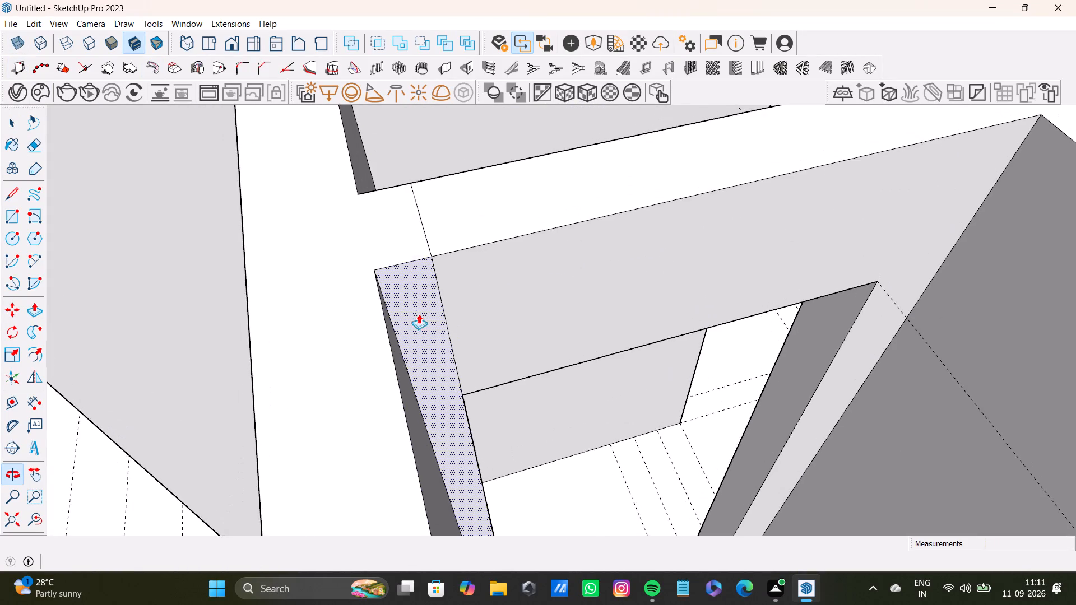
pyautogui.scroll(4, 411, 239)
pyautogui.press('space')
pyautogui.click(437, 251)
pyautogui.press('Delete')
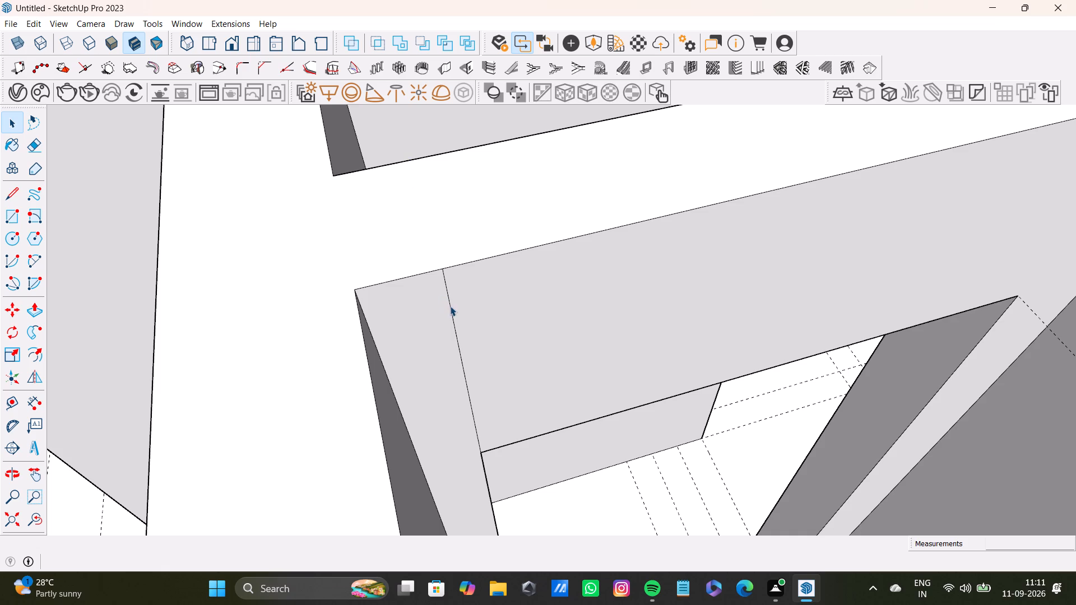
pyautogui.click(452, 306)
pyautogui.press('Delete')
# Erase the two vertical seam edges at the ends of the new lintel on the wall's opposite side face.
pyautogui.scroll(-11, 452, 306)
pyautogui.moveTo(466, 323); pyautogui.dragTo(878, 342, button='middle')
pyautogui.moveTo(491, 362); pyautogui.dragTo(745, 353, button='middle')
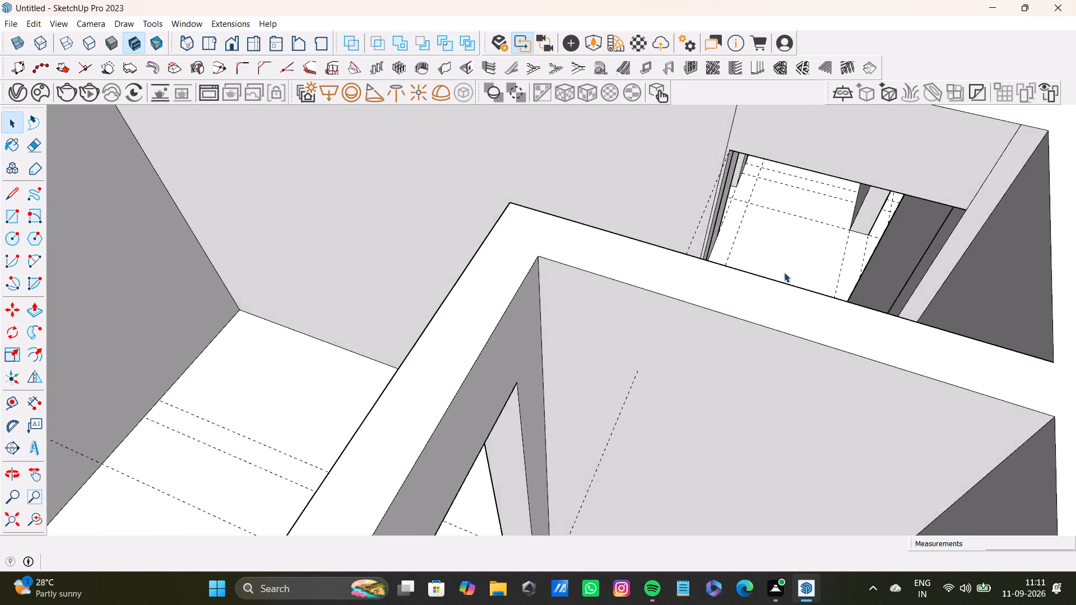
pyautogui.scroll(2, 789, 251)
pyautogui.scroll(-6, 743, 227)
pyautogui.keyDown('shift'); pyautogui.moveTo(730, 199); pyautogui.dragTo(629, 250, button='middle'); pyautogui.keyUp('shift')
pyautogui.scroll(8, 588, 231)
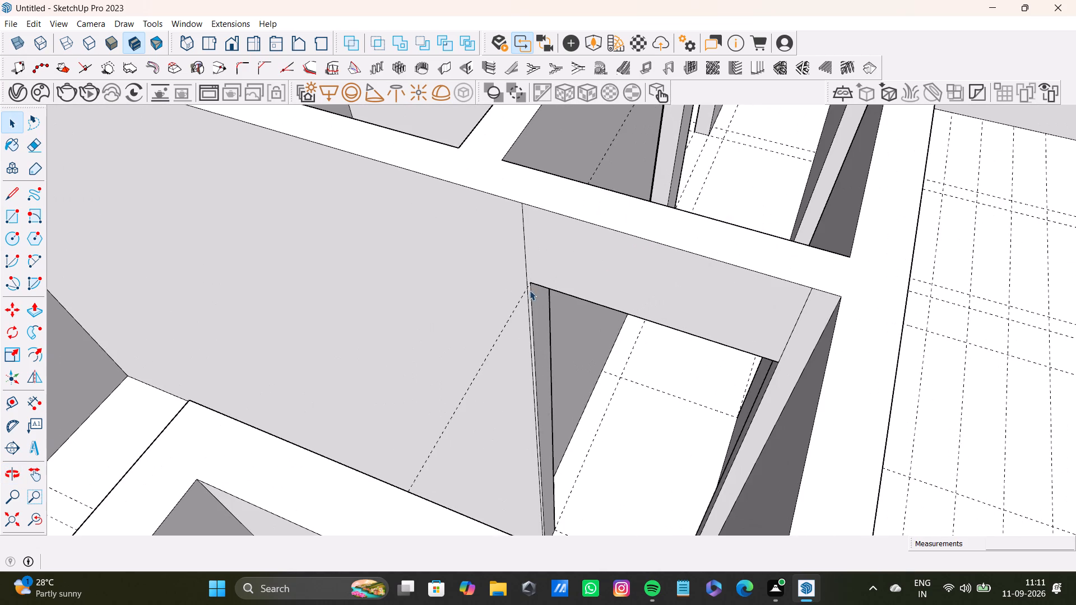
pyautogui.click(526, 272)
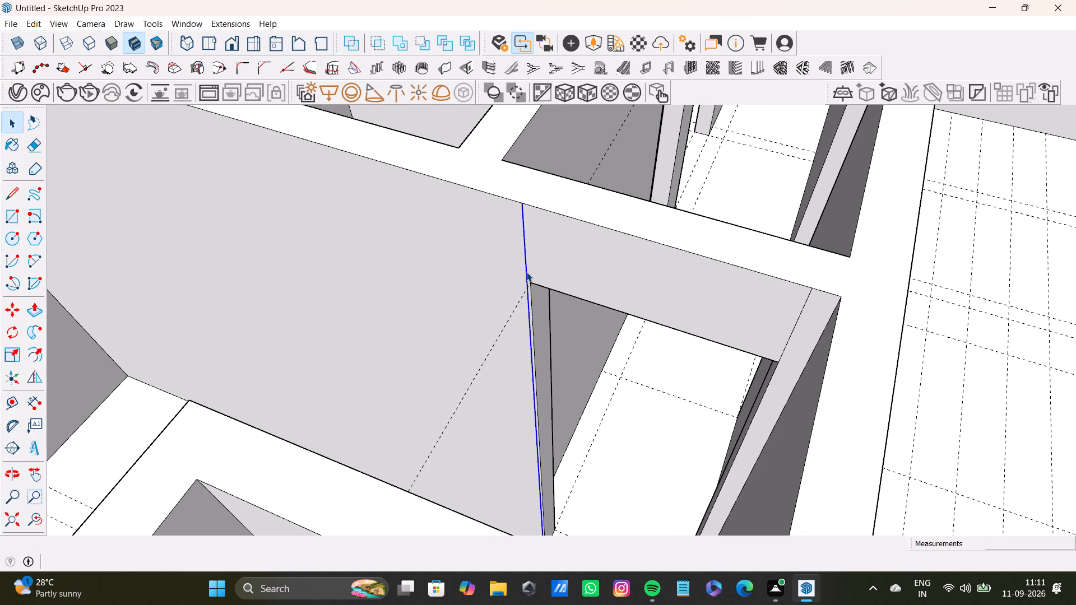
pyautogui.press('Delete')
pyautogui.click(800, 311)
pyautogui.press('Delete')
# Place a guide 1'2" below the top edge of the free wall end beside the middle room's corridor door gap.
pyautogui.scroll(-9, 777, 313)
pyautogui.moveTo(758, 342); pyautogui.dragTo(734, 345, button='middle')
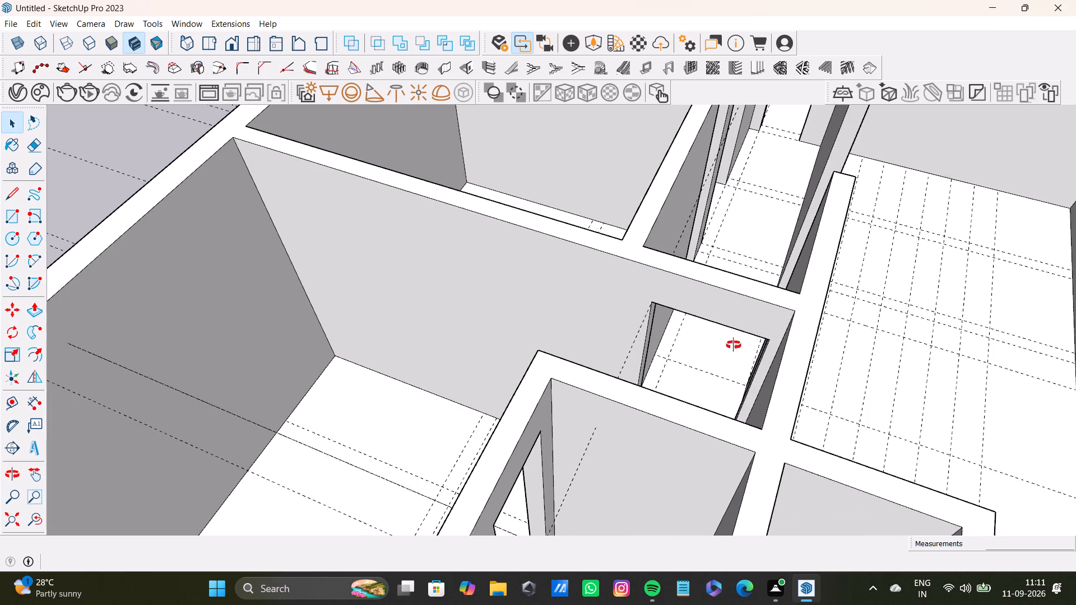
pyautogui.moveTo(734, 345); pyautogui.dragTo(349, 371, button='middle')
pyautogui.scroll(-10, 444, 331)
pyautogui.keyDown('shift'); pyautogui.moveTo(458, 319); pyautogui.dragTo(513, 355, button='middle'); pyautogui.keyUp('shift')
pyautogui.moveTo(607, 370); pyautogui.dragTo(700, 360, button='middle')
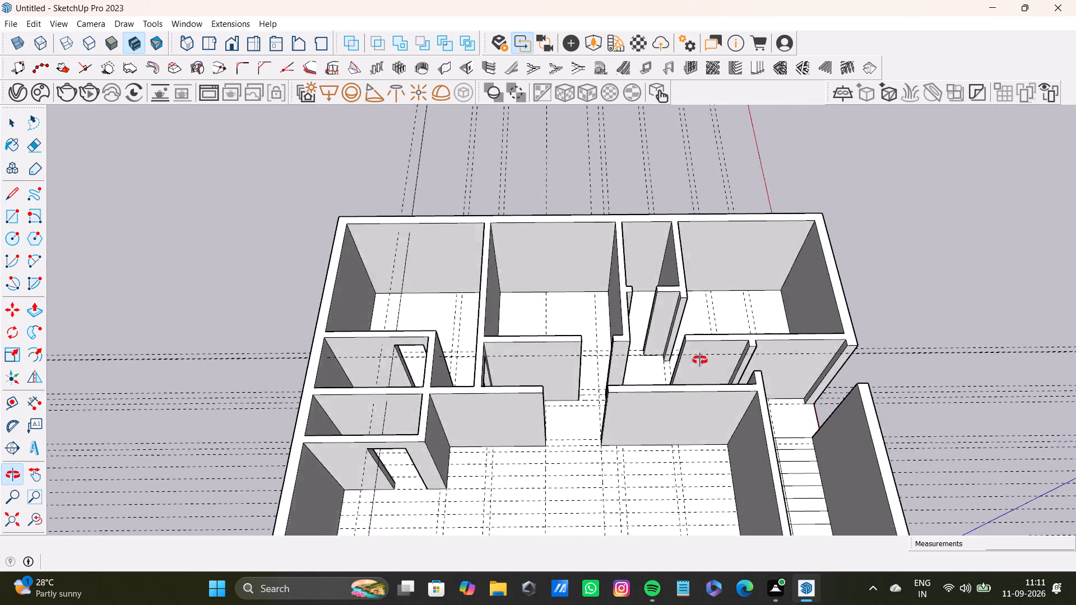
pyautogui.moveTo(700, 360); pyautogui.dragTo(347, 448, button='middle')
pyautogui.scroll(6, 478, 378)
pyautogui.moveTo(509, 392); pyautogui.dragTo(534, 369, button='middle')
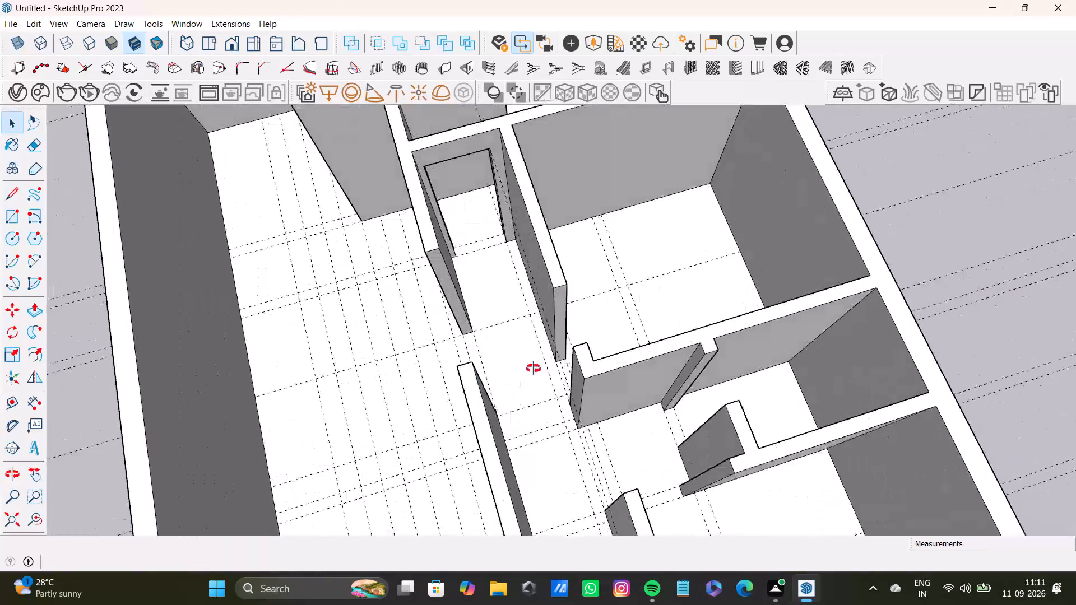
pyautogui.moveTo(534, 369); pyautogui.dragTo(790, 269, button='middle')
pyautogui.scroll(3, 510, 234)
pyautogui.keyDown('shift'); pyautogui.moveTo(542, 238); pyautogui.dragTo(541, 359, button='middle'); pyautogui.keyUp('shift')
pyautogui.moveTo(641, 367); pyautogui.dragTo(517, 418, button='middle')
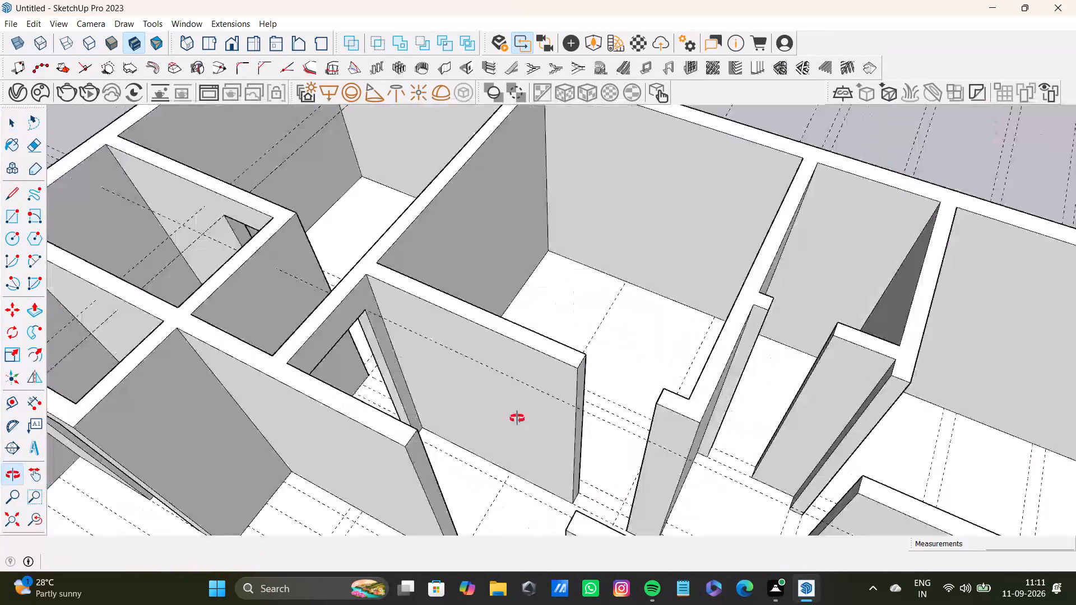
pyautogui.moveTo(517, 418); pyautogui.dragTo(406, 388, button='middle')
pyautogui.scroll(3, 426, 365)
pyautogui.keyDown('shift'); pyautogui.moveTo(476, 348); pyautogui.dragTo(484, 310, button='middle'); pyautogui.keyUp('shift')
pyautogui.click(552, 281)
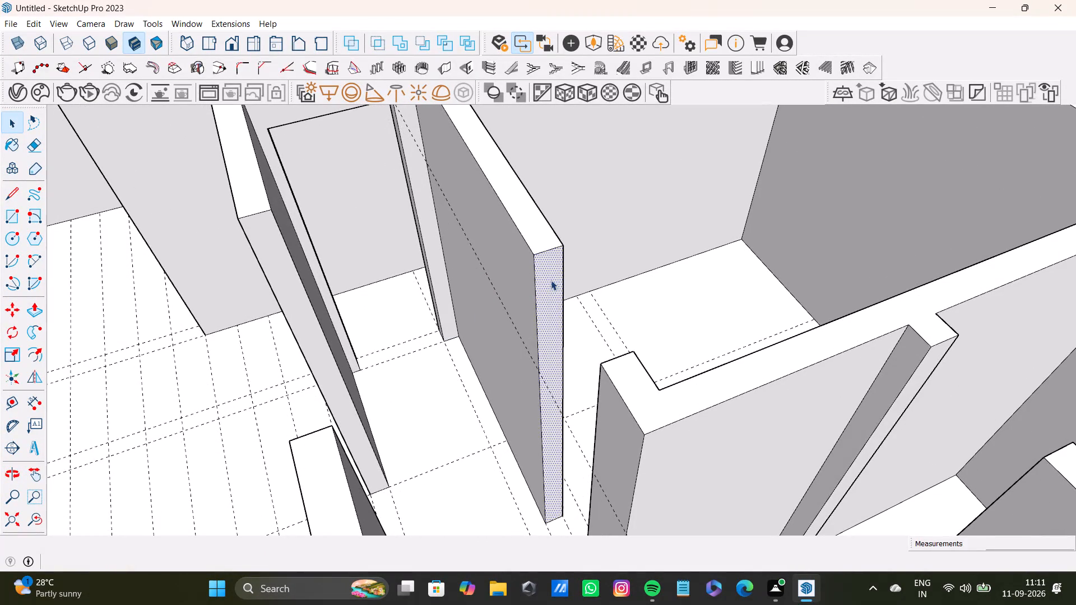
pyautogui.press('p')
pyautogui.moveTo(551, 280); pyautogui.dragTo(539, 246)
pyautogui.press('space')
pyautogui.scroll(-1, 528, 327)
pyautogui.press('t')
pyautogui.scroll(3, 520, 280)
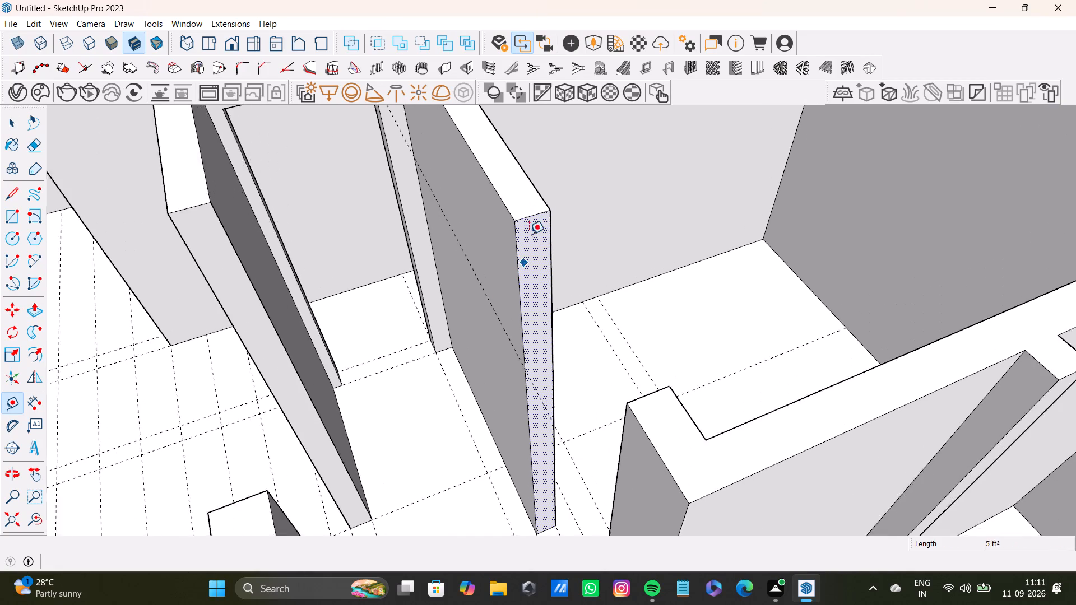
pyautogui.scroll(1, 529, 234)
pyautogui.click(536, 213)
pyautogui.write("1;'2")
pyautogui.hotkey('shift', '"')
pyautogui.press('Return')
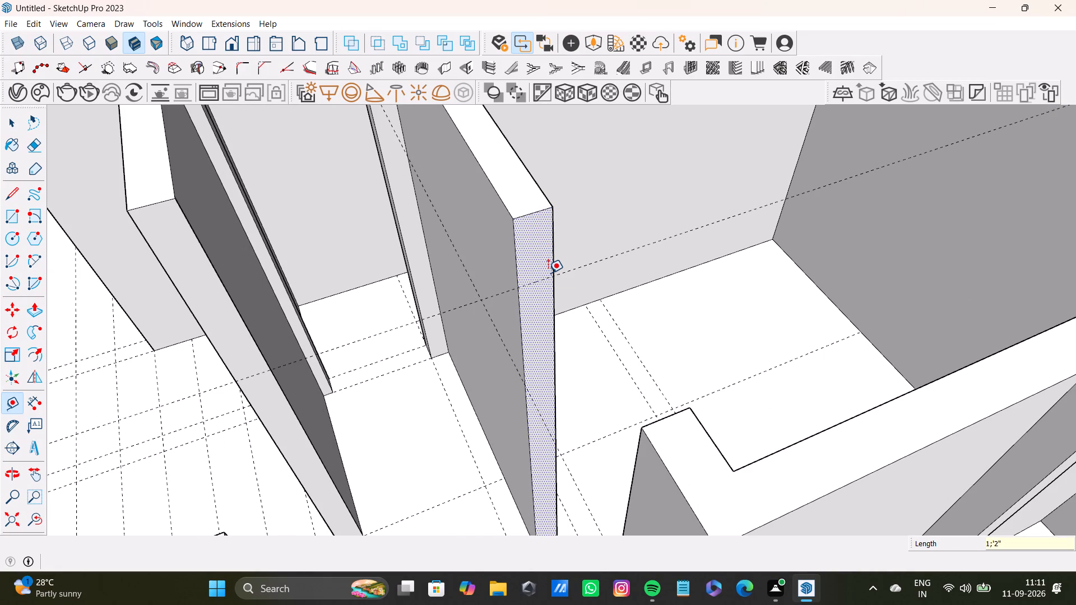
# Draw a line across the wall's end face along the guide to divide off its upper part.
pyautogui.press('l')
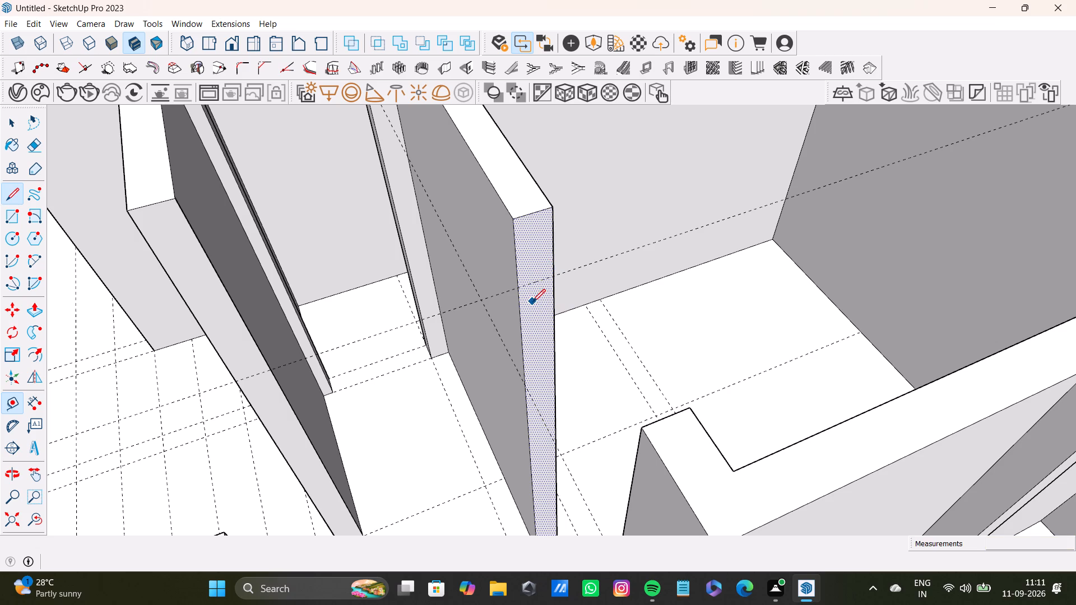
pyautogui.scroll(8, 531, 297)
pyautogui.click(501, 281)
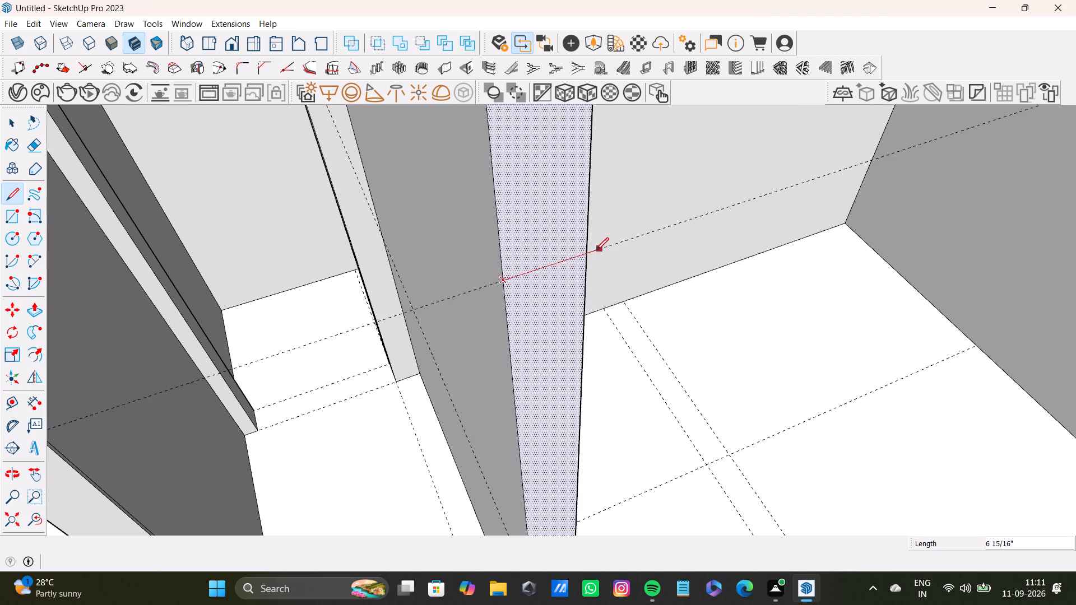
pyautogui.click(588, 252)
pyautogui.press('space')
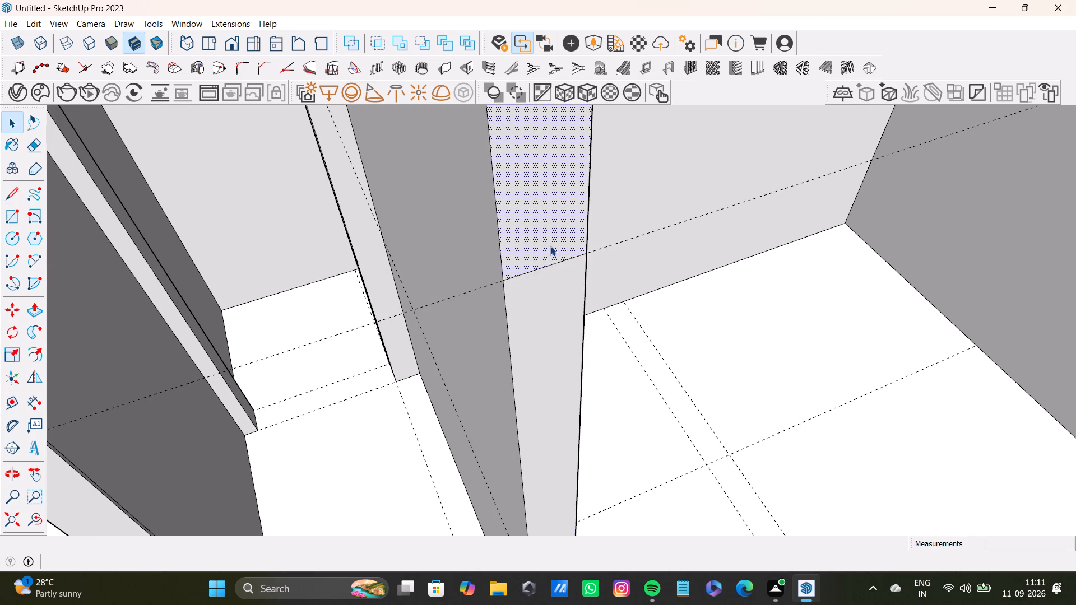
# Push/Pull the divided upper face about 3' 1/2" across the door gap to the adjoining corner wall.
pyautogui.scroll(-15, 522, 214)
pyautogui.moveTo(523, 263); pyautogui.dragTo(639, 248, button='middle')
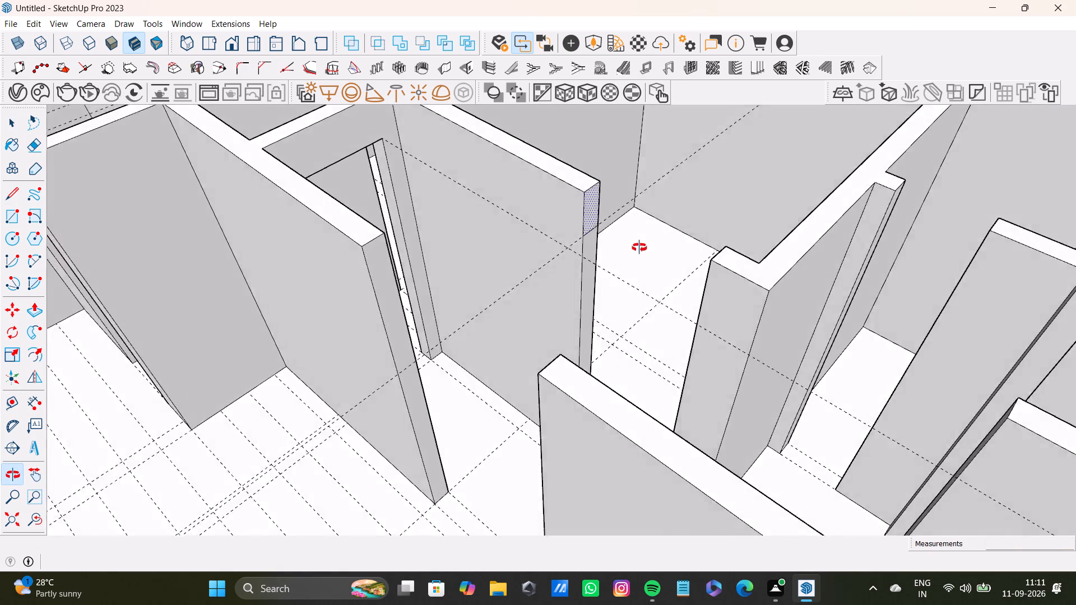
pyautogui.moveTo(639, 248); pyautogui.dragTo(624, 239, button='middle')
pyautogui.moveTo(533, 273); pyautogui.dragTo(522, 352, button='middle')
pyautogui.press('p')
pyautogui.click(504, 273)
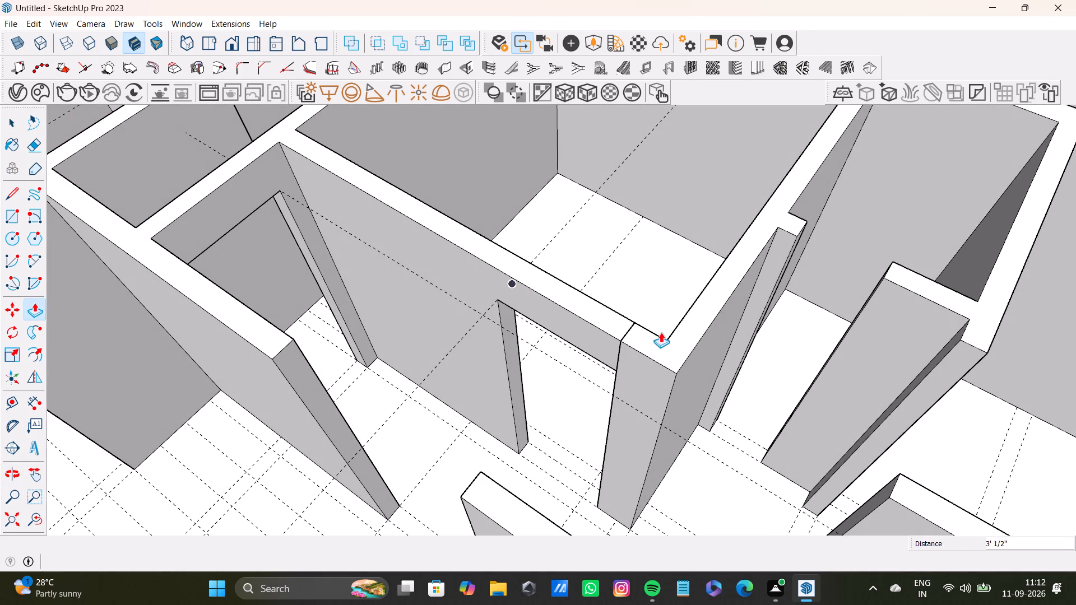
pyautogui.click(619, 356)
# Erase the vertical seam edges on both side faces where this lintel meets the corner wall.
pyautogui.scroll(7, 621, 354)
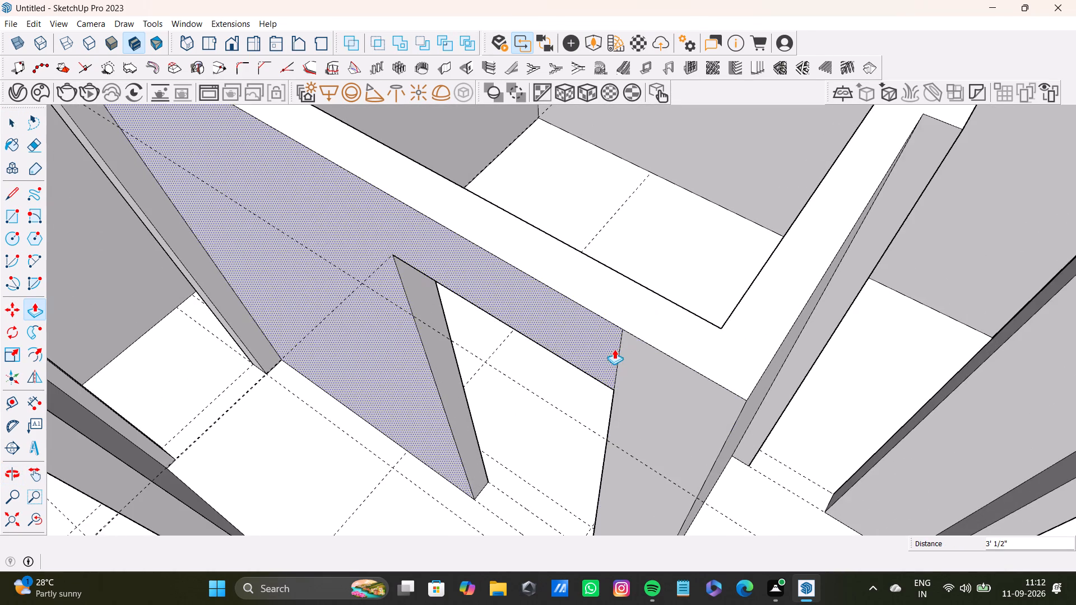
pyautogui.press('space')
pyautogui.scroll(4, 614, 349)
pyautogui.click(623, 359)
pyautogui.press('Delete')
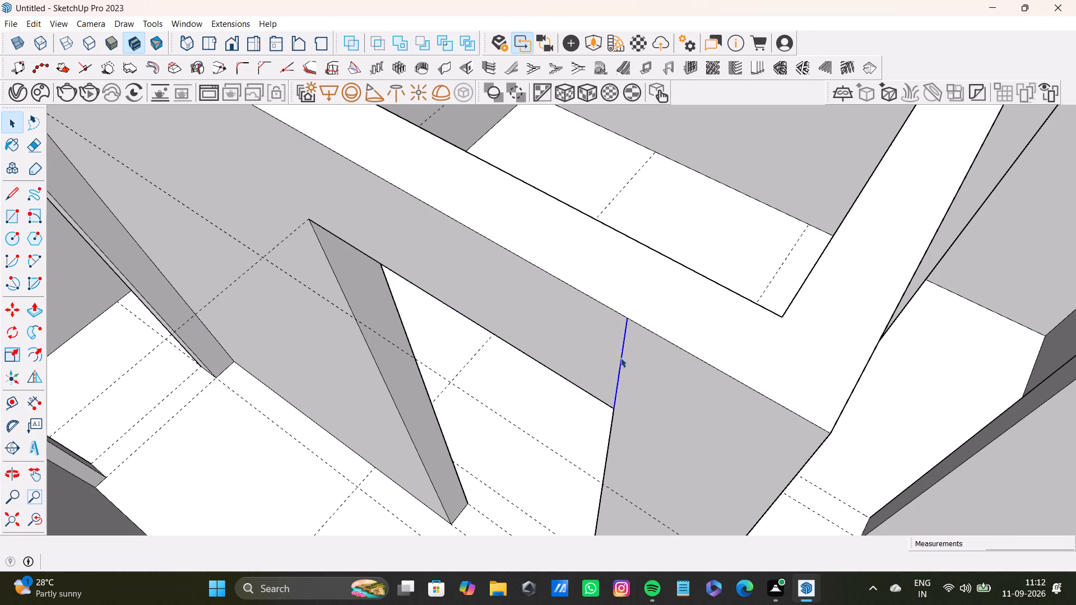
pyautogui.scroll(-5, 629, 348)
pyautogui.moveTo(667, 357); pyautogui.dragTo(131, 352, button='middle')
pyautogui.scroll(4, 397, 396)
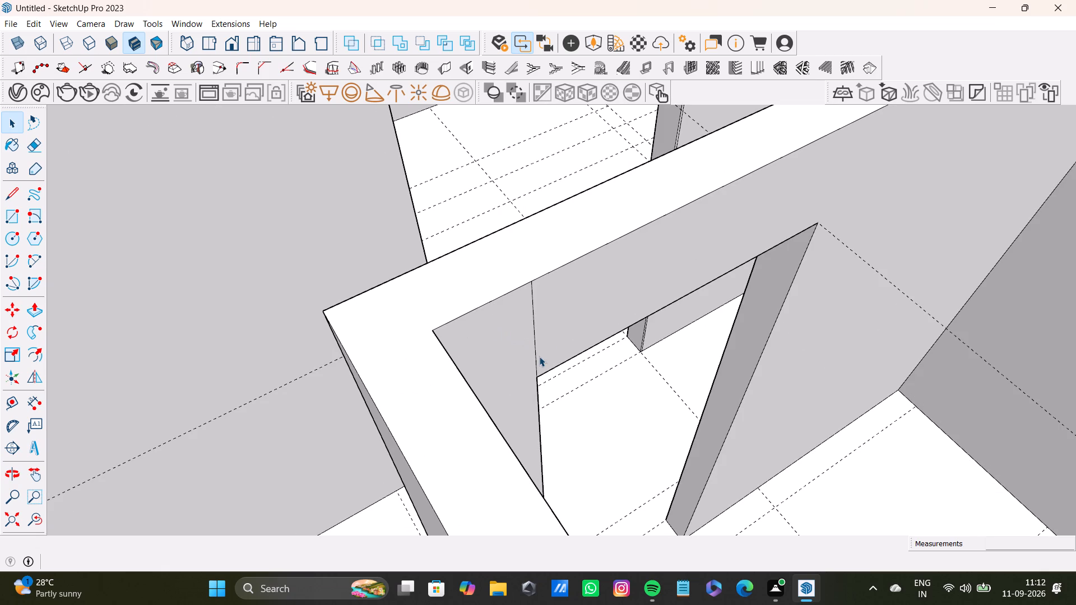
pyautogui.click(536, 367)
pyautogui.press('Delete')
# Examine the whole floor plan from several angles to find the door gaps that still lack lintels.
pyautogui.scroll(-19, 549, 375)
pyautogui.moveTo(500, 421); pyautogui.dragTo(646, 397, button='middle')
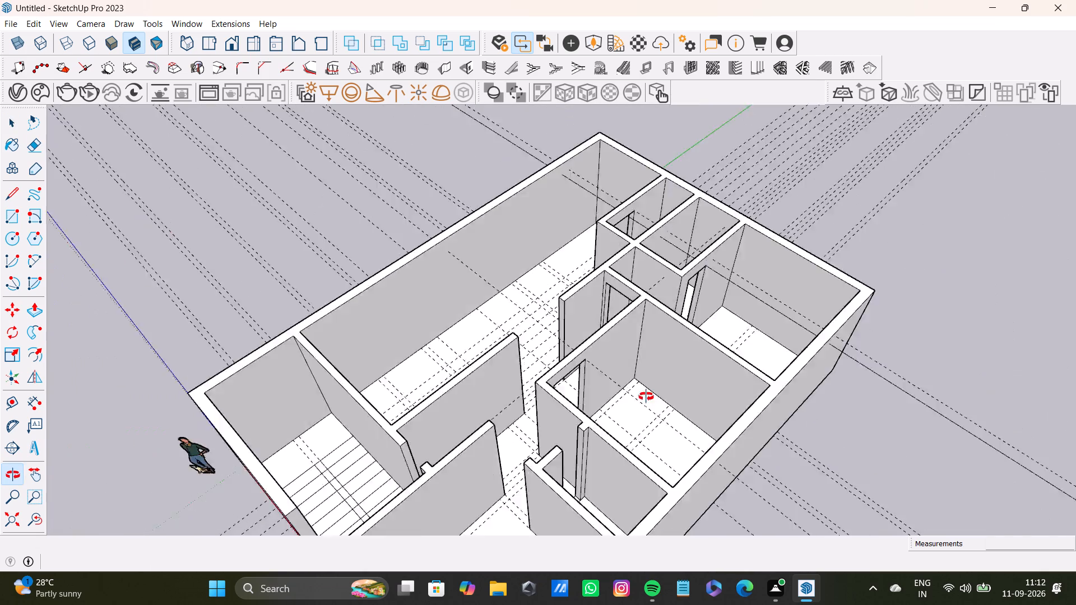
pyautogui.moveTo(646, 397); pyautogui.dragTo(786, 380, button='middle')
pyautogui.scroll(-4, 725, 394)
pyautogui.moveTo(654, 398); pyautogui.dragTo(847, 424, button='middle')
pyautogui.scroll(7, 581, 292)
pyautogui.moveTo(738, 365); pyautogui.dragTo(748, 445, button='middle')
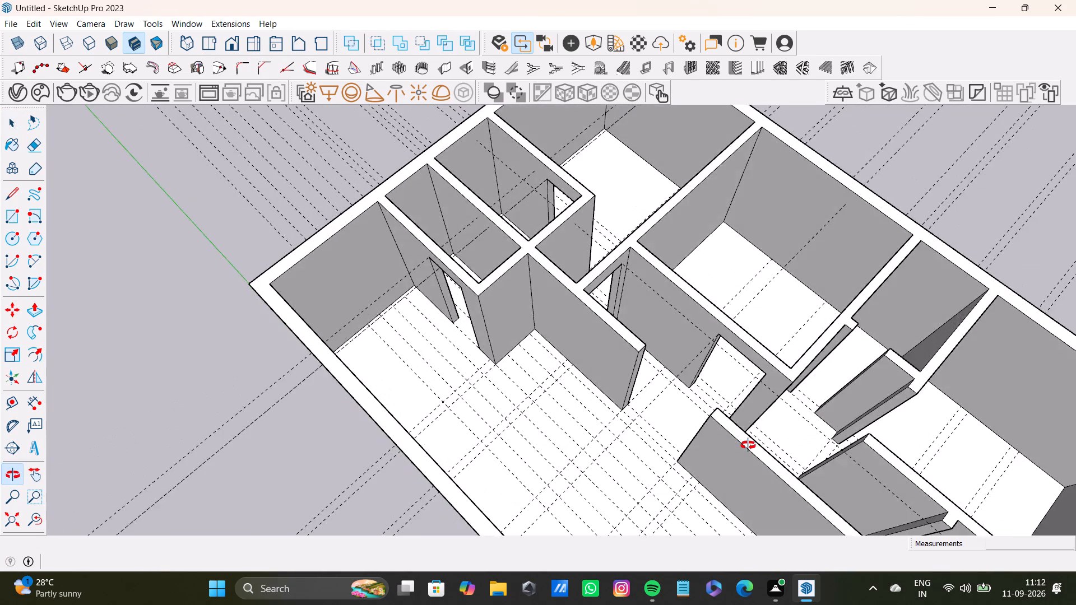
pyautogui.moveTo(748, 445); pyautogui.dragTo(363, 438, button='middle')
pyautogui.scroll(7, 477, 401)
pyautogui.scroll(-8, 550, 415)
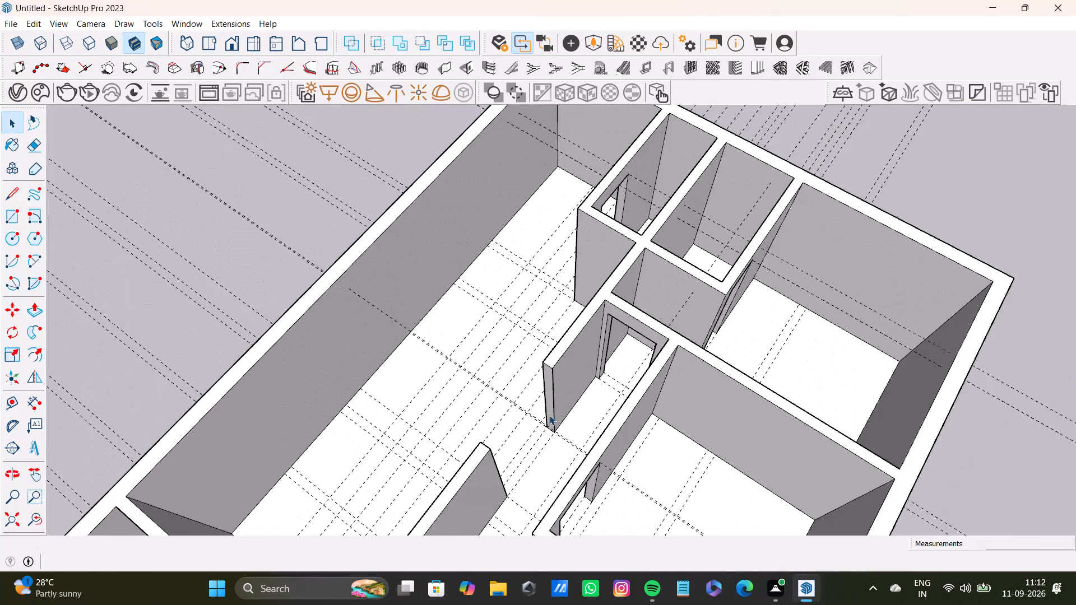
pyautogui.moveTo(558, 415); pyautogui.dragTo(375, 437, button='middle')
pyautogui.scroll(-4, 416, 398)
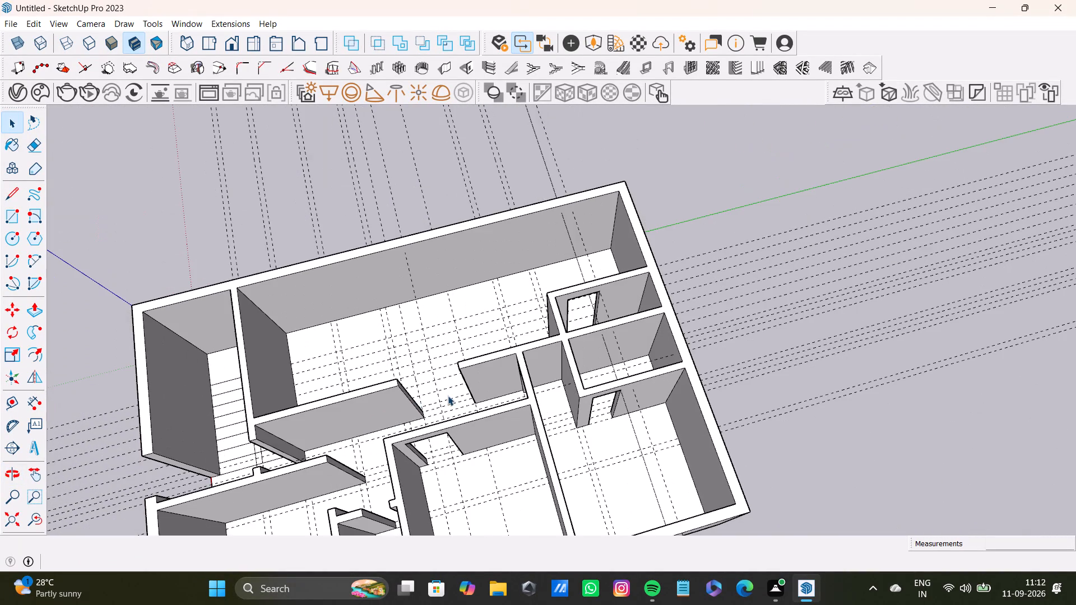
pyautogui.scroll(4, 438, 399)
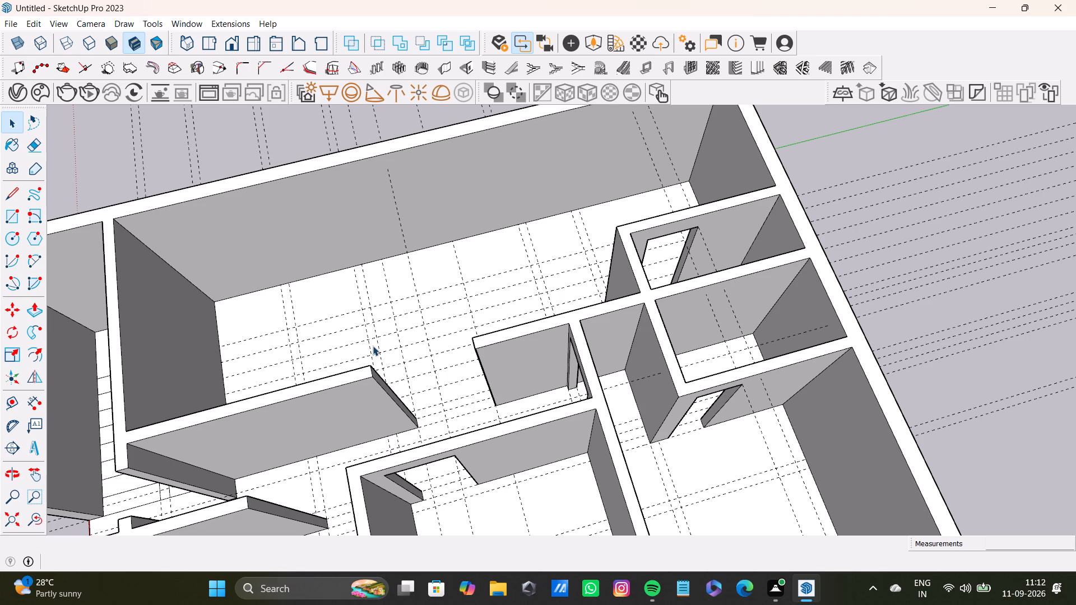
pyautogui.scroll(-8, 374, 345)
pyautogui.moveTo(359, 369); pyautogui.dragTo(226, 334, button='middle')
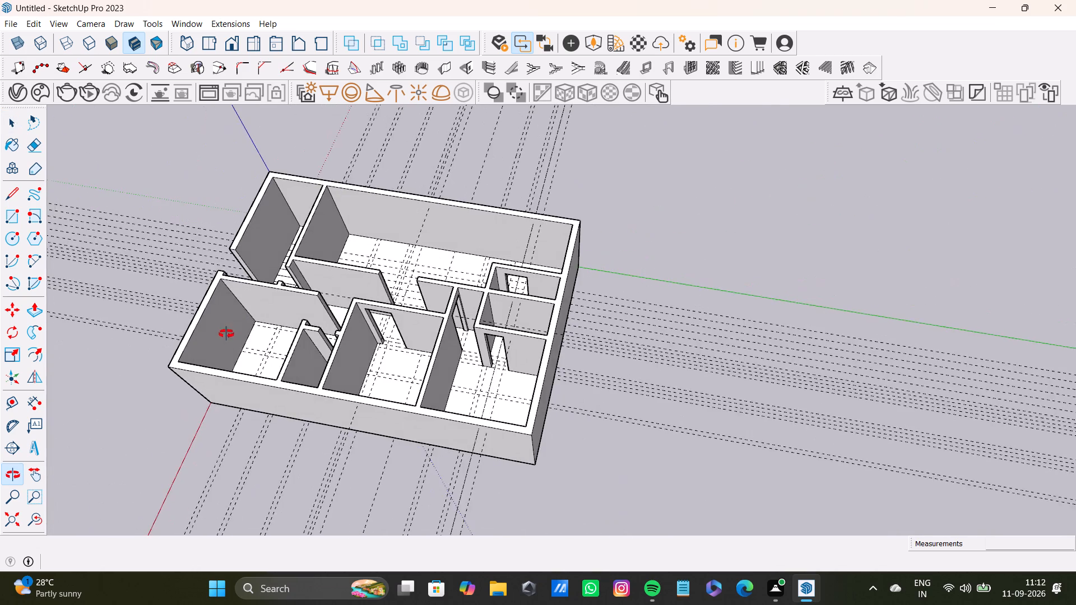
pyautogui.moveTo(226, 334); pyautogui.dragTo(332, 325, button='middle')
pyautogui.scroll(6, 432, 318)
pyautogui.keyDown('shift'); pyautogui.moveTo(447, 289); pyautogui.dragTo(535, 311, button='middle'); pyautogui.keyUp('shift')
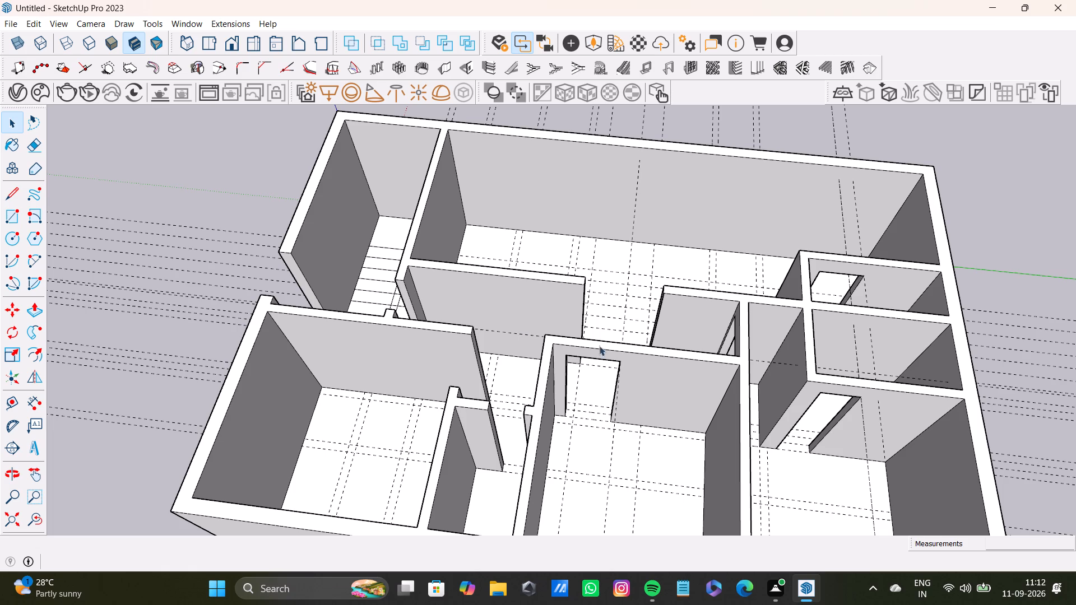
# Place a guide 1'2" below the top edge of the short wall stub's end face at the next door gap.
pyautogui.scroll(10, 564, 350)
pyautogui.scroll(-4, 523, 281)
pyautogui.moveTo(465, 230); pyautogui.dragTo(526, 456, button='middle')
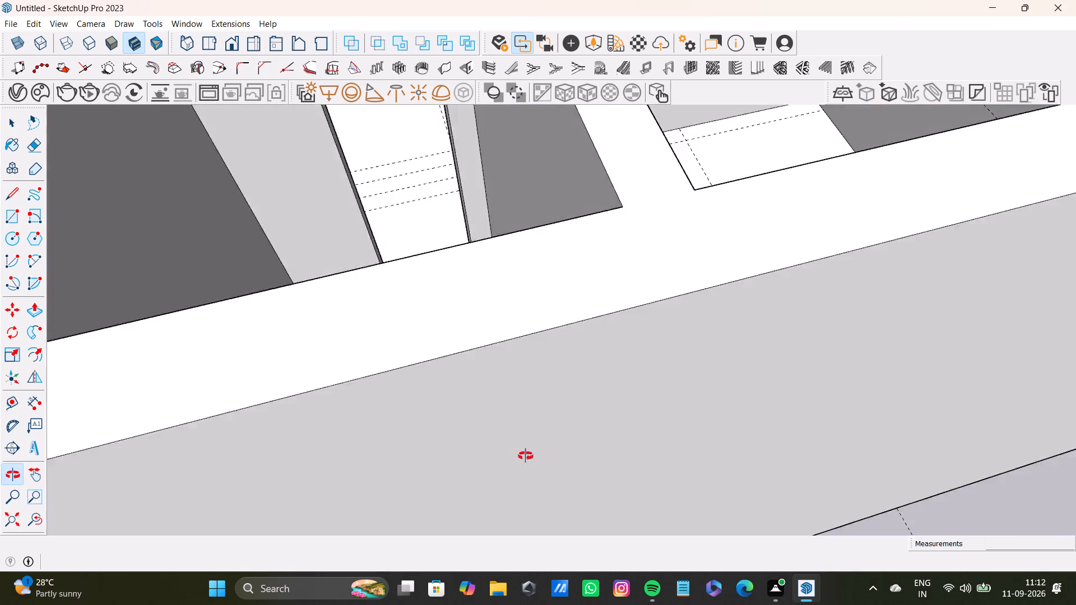
pyautogui.moveTo(526, 456); pyautogui.dragTo(587, 519, button='middle')
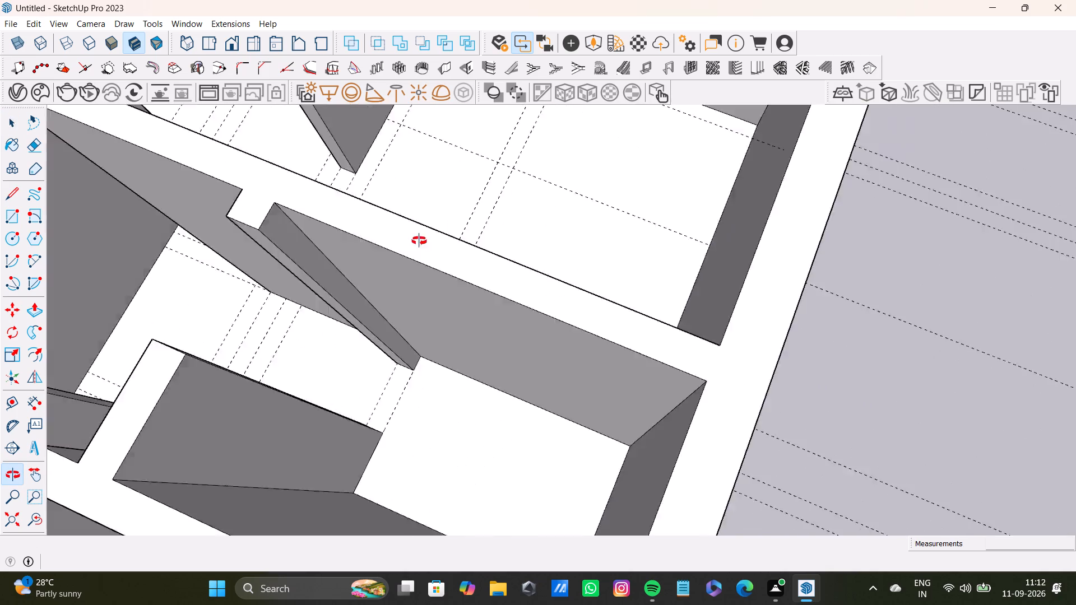
pyautogui.moveTo(429, 396); pyautogui.dragTo(332, 260, button='middle')
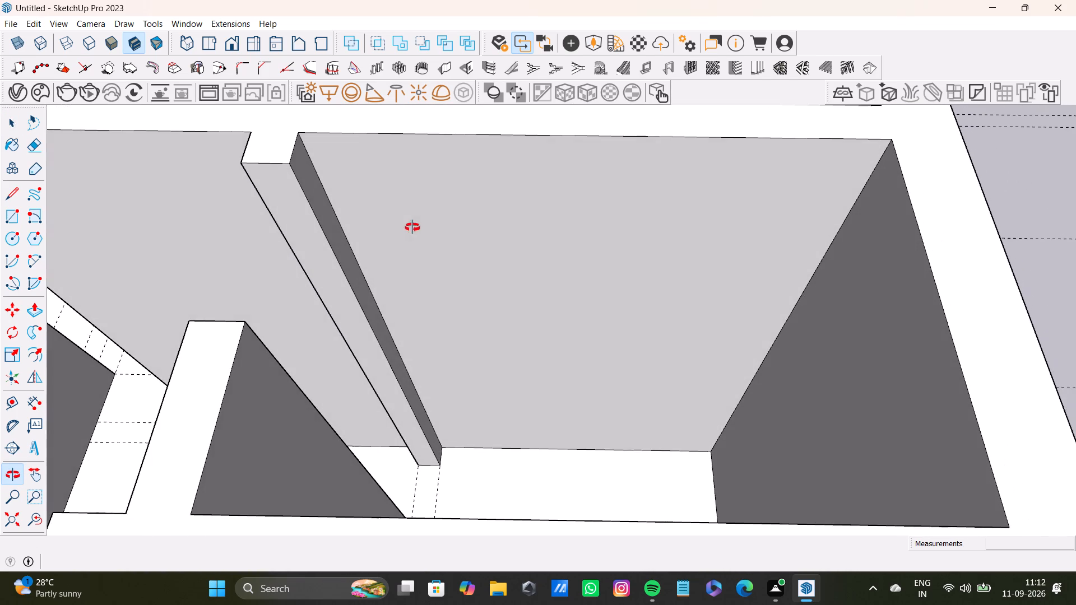
pyautogui.press('t')
pyautogui.scroll(4, 270, 230)
pyautogui.click(276, 123)
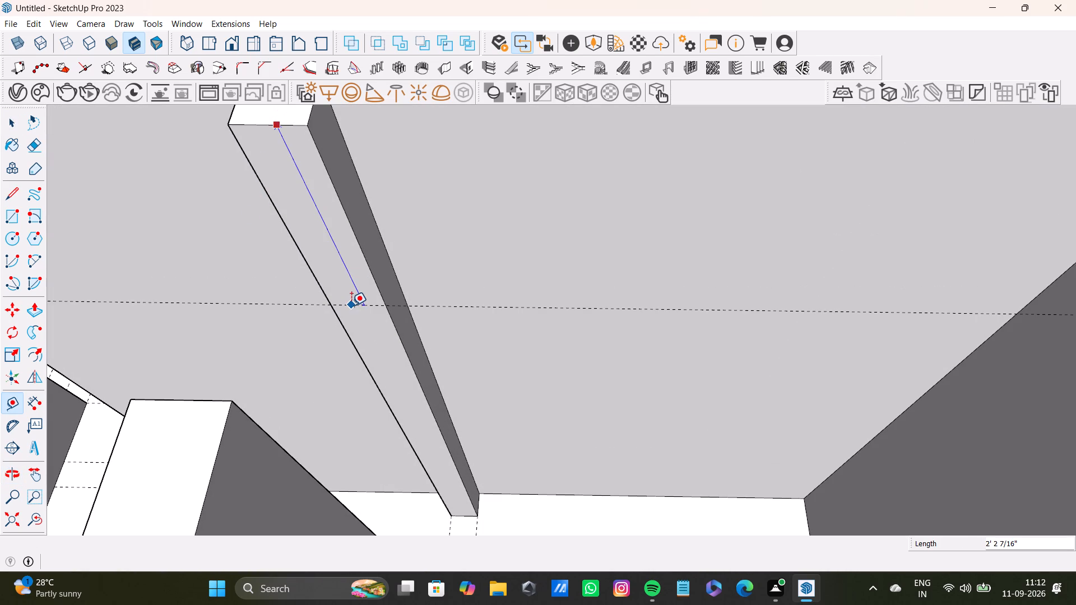
pyautogui.write('1\'2"')
pyautogui.press('Return')
# Draw an edge along the 1'2" guide across the short wall stub's end face to split it.
pyautogui.press('l')
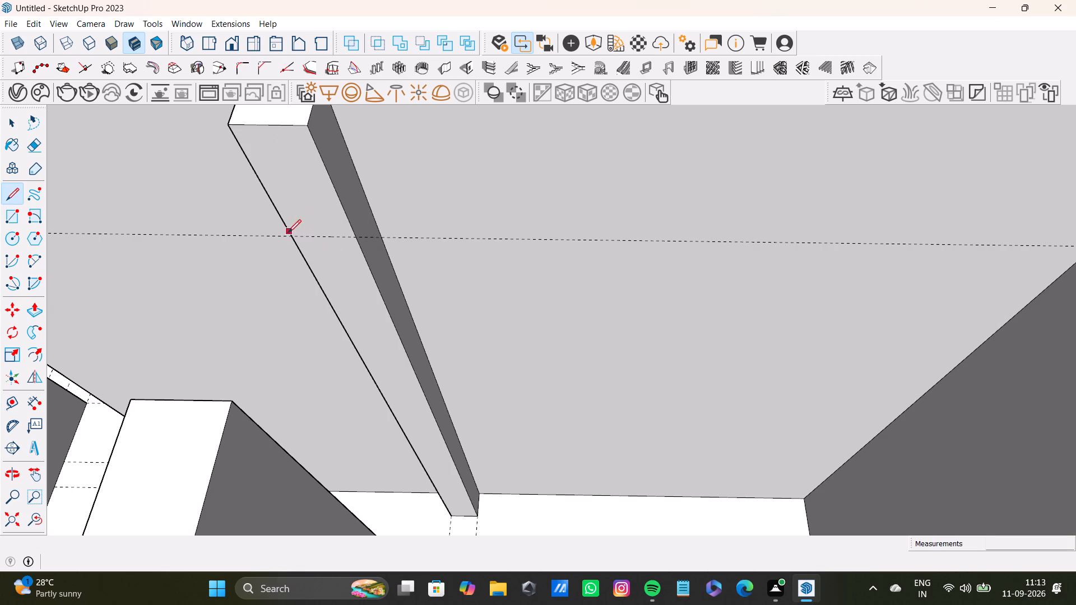
pyautogui.click(289, 235)
pyautogui.click(358, 233)
pyautogui.press('space')
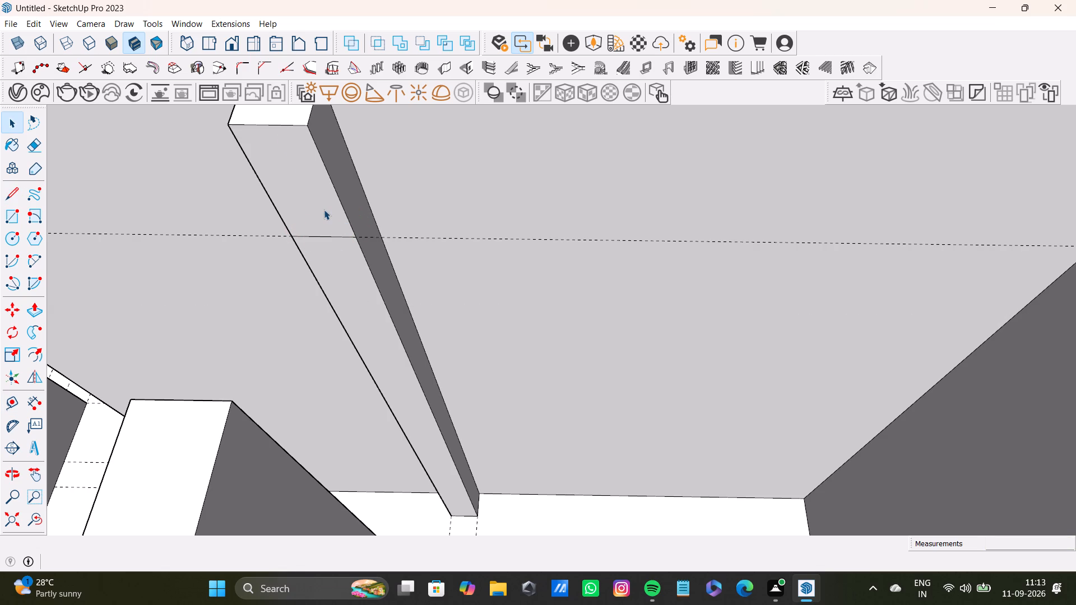
# Push/Pull the upper part of the stub's end face across the door gap until it meets the opposite wall.
pyautogui.click(323, 208)
pyautogui.press('0')
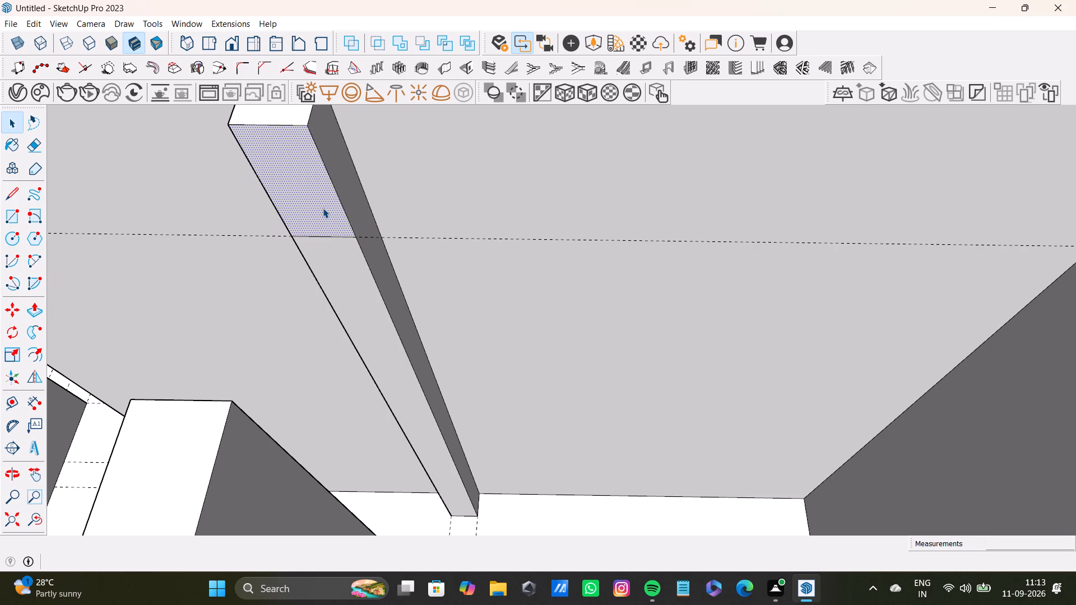
pyautogui.press('p')
pyautogui.click(324, 205)
pyautogui.moveTo(295, 216); pyautogui.dragTo(231, 425)
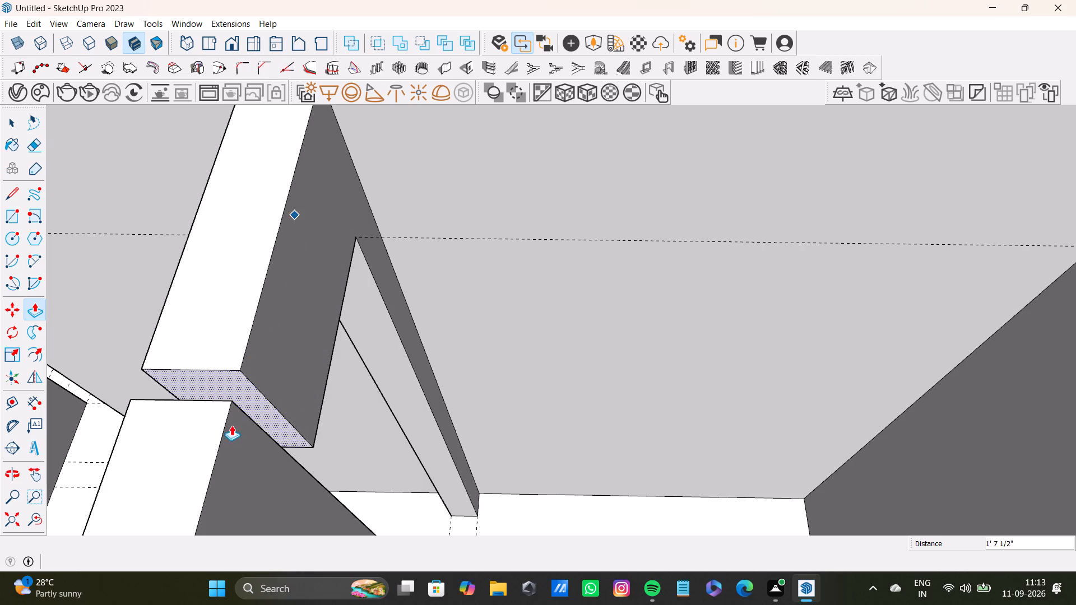
pyautogui.moveTo(231, 425); pyautogui.dragTo(237, 403)
# Erase the vertical seam edges on both side faces where this lintel meets the opposite wall.
pyautogui.scroll(3, 248, 412)
pyautogui.press('space')
pyautogui.click(262, 428)
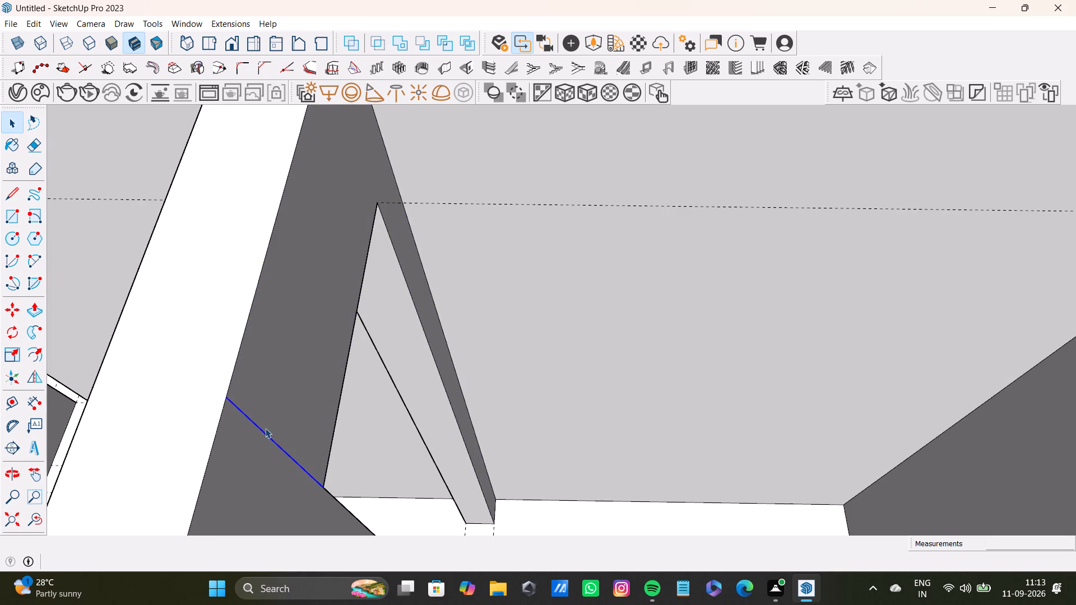
pyautogui.press('Delete')
pyautogui.scroll(-14, 296, 236)
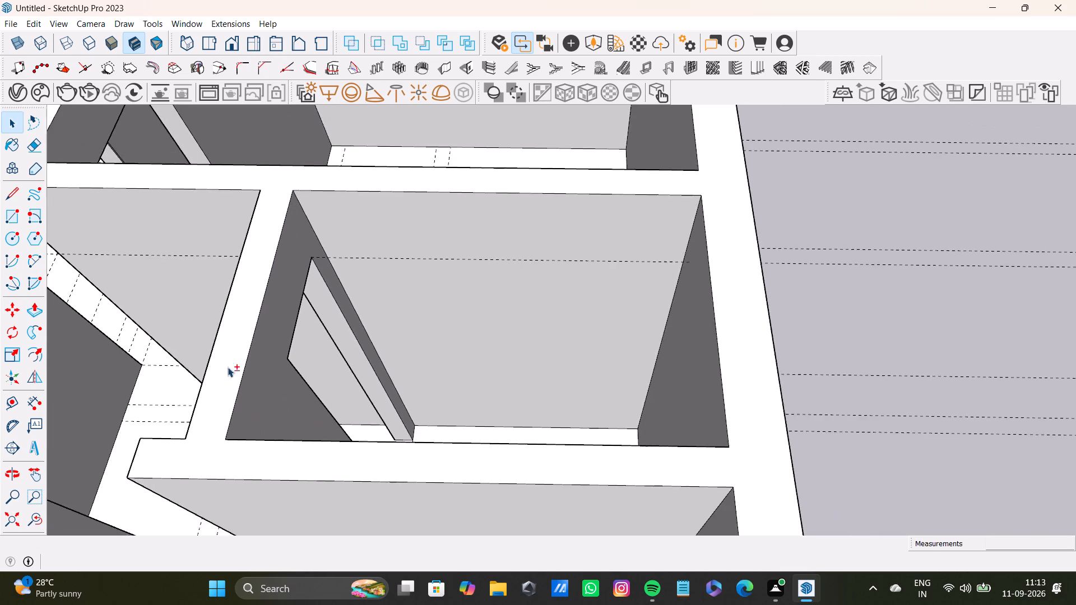
pyautogui.keyDown('shift'); pyautogui.moveTo(198, 393); pyautogui.dragTo(354, 357, button='middle'); pyautogui.keyUp('shift')
pyautogui.moveTo(357, 370); pyautogui.dragTo(634, 260, button='middle')
pyautogui.scroll(4, 469, 405)
pyautogui.keyDown('shift'); pyautogui.moveTo(415, 420); pyautogui.dragTo(458, 317, button='middle'); pyautogui.keyUp('shift')
pyautogui.scroll(4, 464, 309)
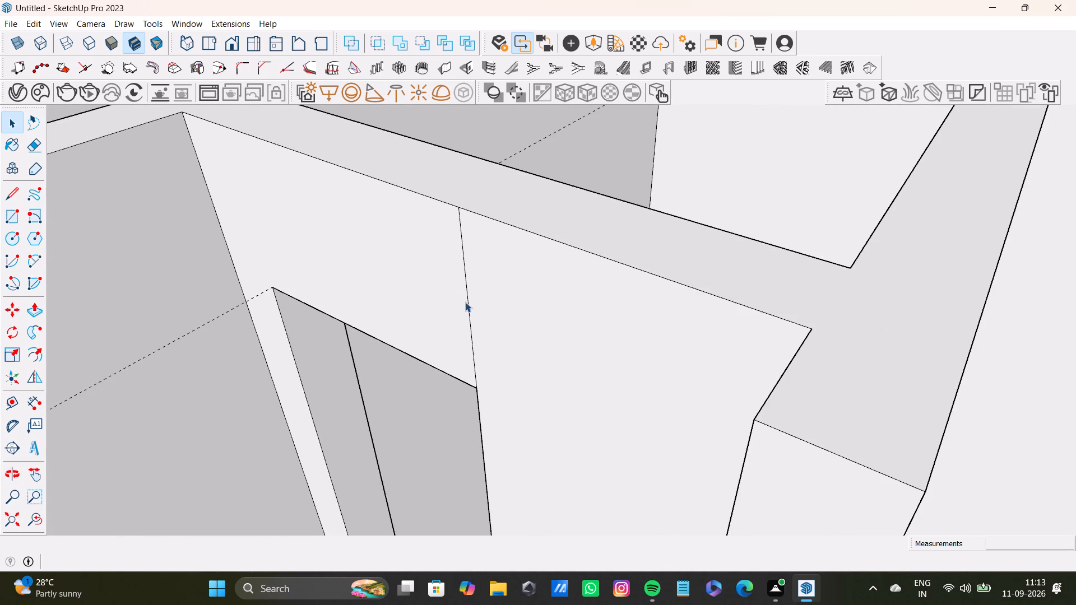
pyautogui.click(469, 309)
pyautogui.press('Delete')
# Push/Pull the narrow room doorway's jamb face, on the short wall stub, about 1 3/4" into the opening.
pyautogui.scroll(-8, 457, 342)
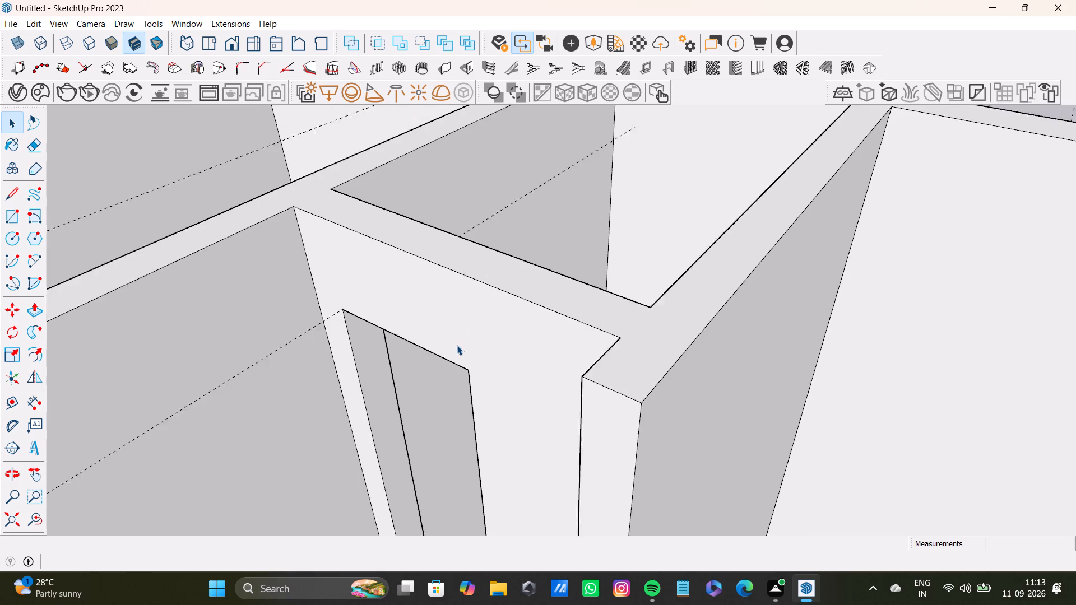
pyautogui.scroll(-1, 457, 345)
pyautogui.scroll(4, 384, 370)
pyautogui.scroll(-15, 400, 367)
pyautogui.keyDown('shift'); pyautogui.moveTo(406, 416); pyautogui.dragTo(446, 300, button='middle'); pyautogui.keyUp('shift')
pyautogui.keyDown('shift'); pyautogui.scroll(-1, 458, 290); pyautogui.keyUp('shift')
pyautogui.scroll(4, 462, 296)
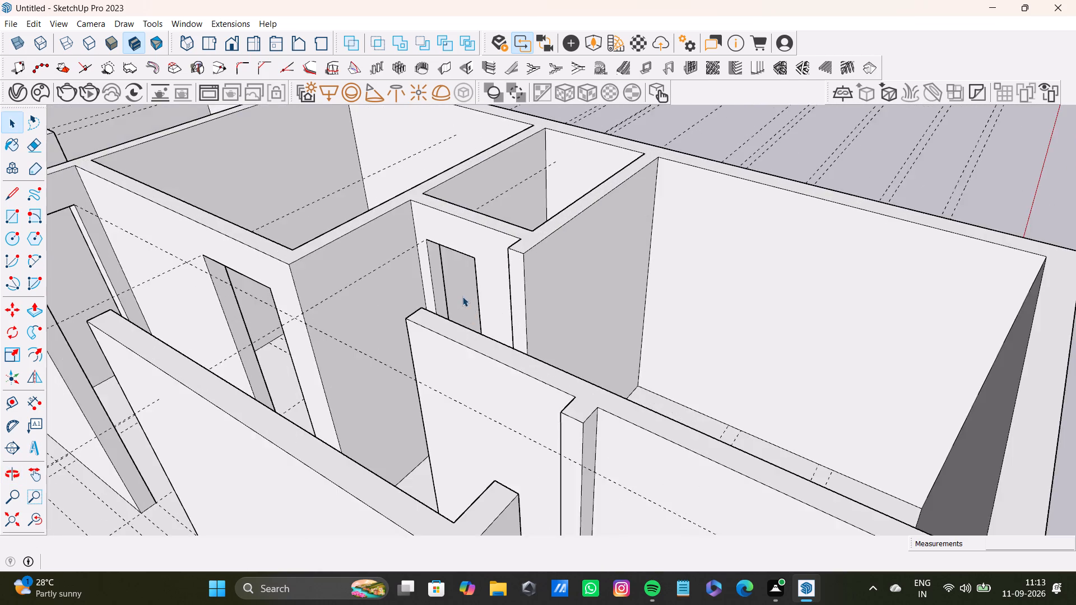
pyautogui.moveTo(460, 299); pyautogui.dragTo(550, 392, button='middle')
pyautogui.scroll(3, 415, 317)
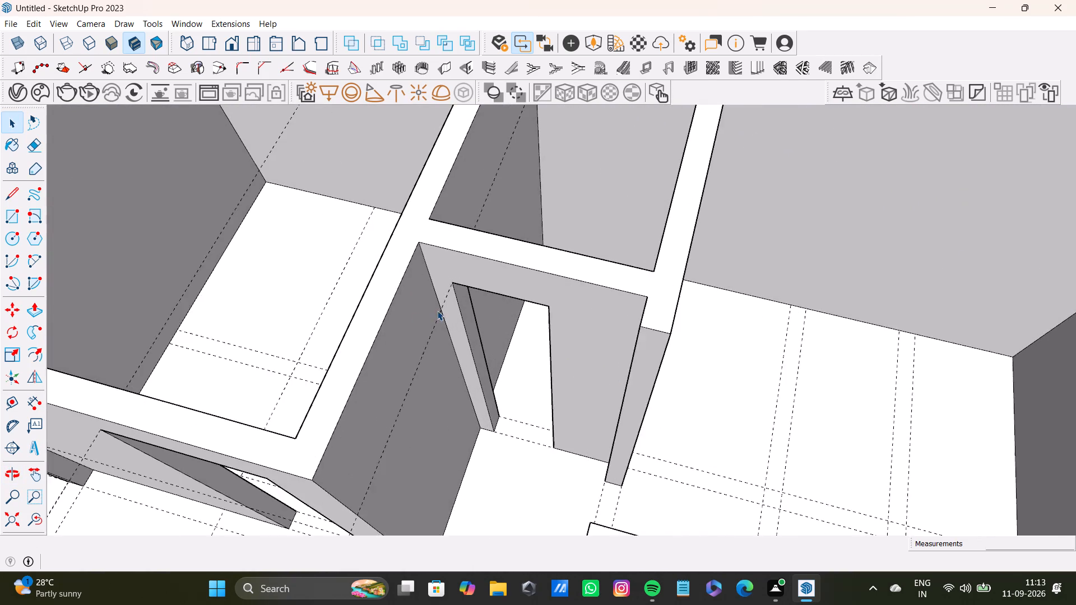
pyautogui.scroll(5, 437, 310)
pyautogui.click(480, 294)
pyautogui.press('p')
pyautogui.moveTo(480, 291); pyautogui.dragTo(495, 294)
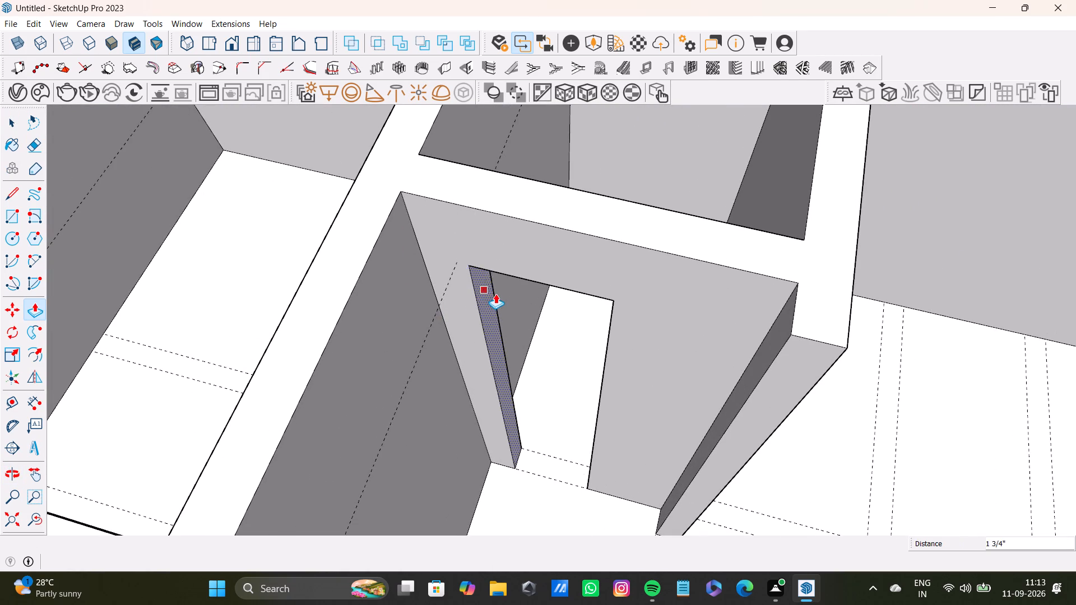
pyautogui.moveTo(495, 294); pyautogui.dragTo(491, 295)
pyautogui.press('space')
# Examine the floor plan from several angles to find the remaining door gaps without lintels.
pyautogui.scroll(-18, 495, 318)
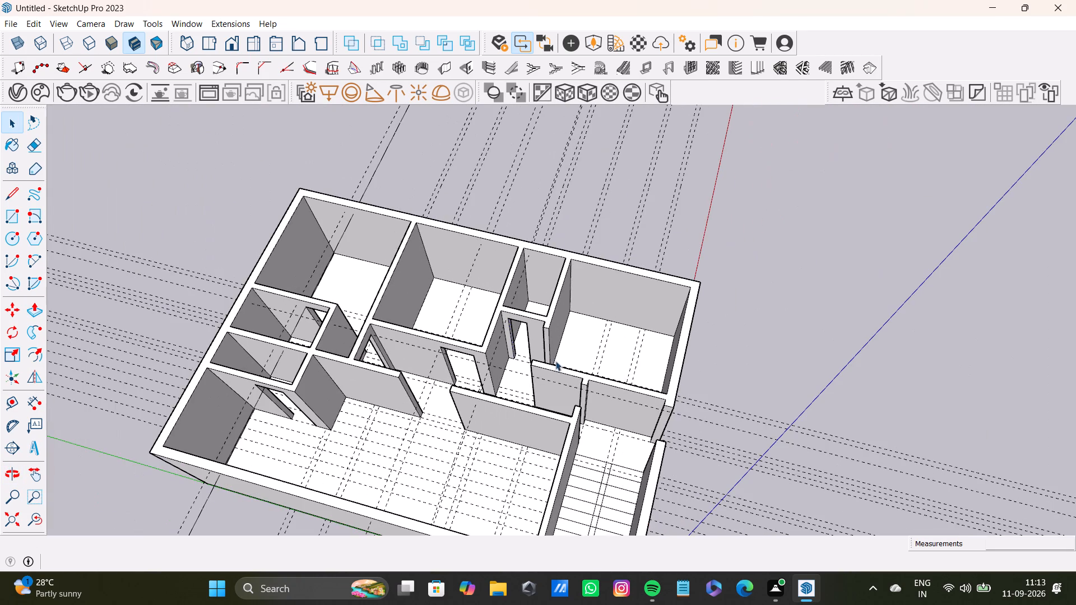
pyautogui.scroll(8, 379, 373)
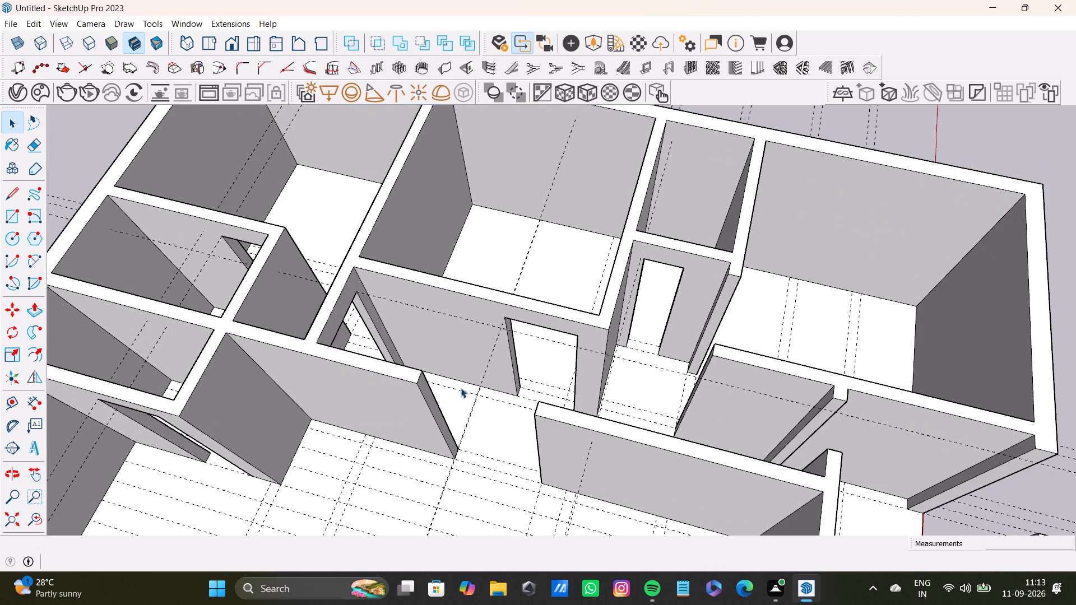
pyautogui.scroll(4, 487, 398)
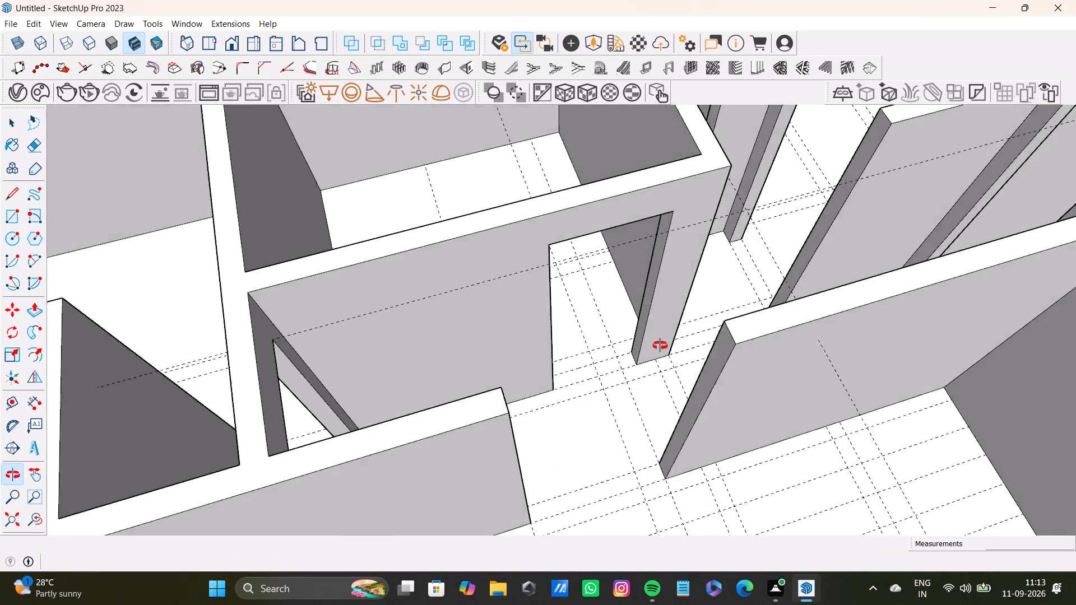
pyautogui.scroll(-9, 603, 328)
pyautogui.moveTo(749, 302); pyautogui.dragTo(315, 302, button='middle')
pyautogui.scroll(8, 355, 300)
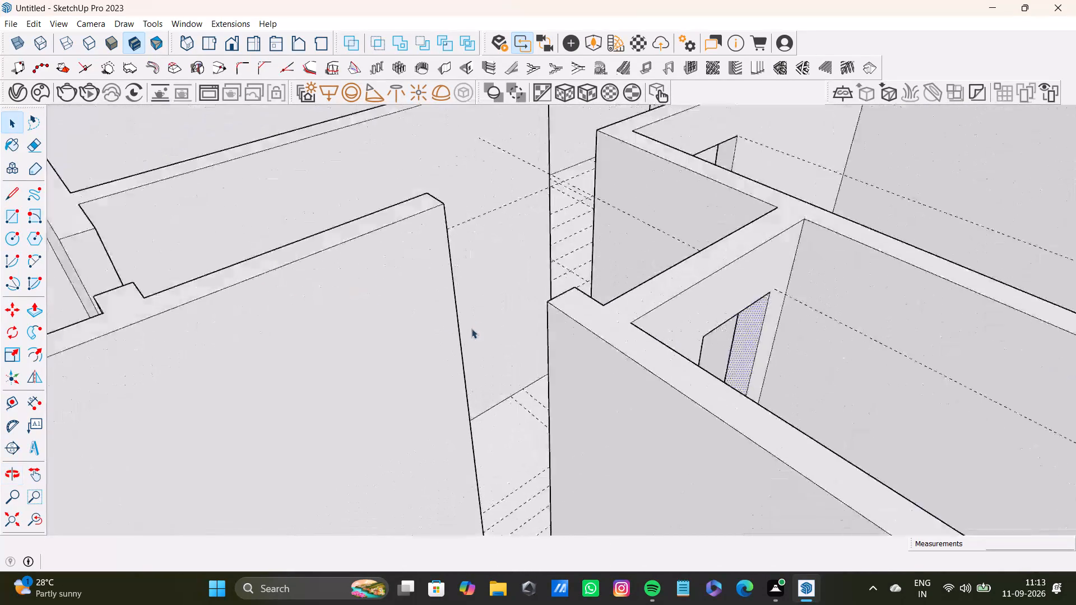
pyautogui.scroll(-1, 471, 328)
pyautogui.scroll(1, 470, 326)
pyautogui.moveTo(470, 326); pyautogui.dragTo(606, 364, button='middle')
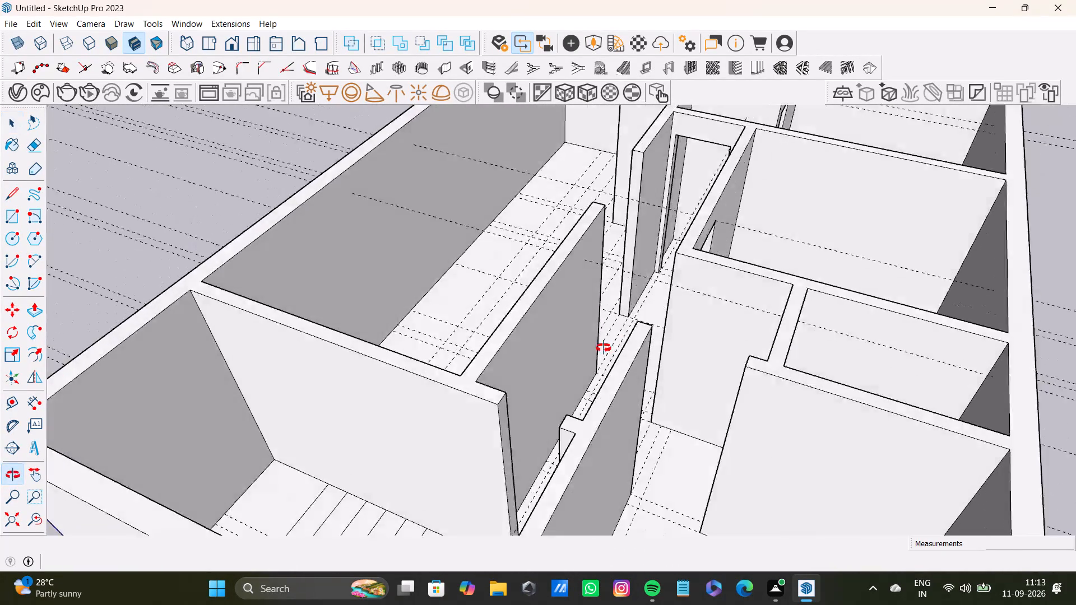
pyautogui.scroll(4, 672, 394)
pyautogui.scroll(-3, 576, 381)
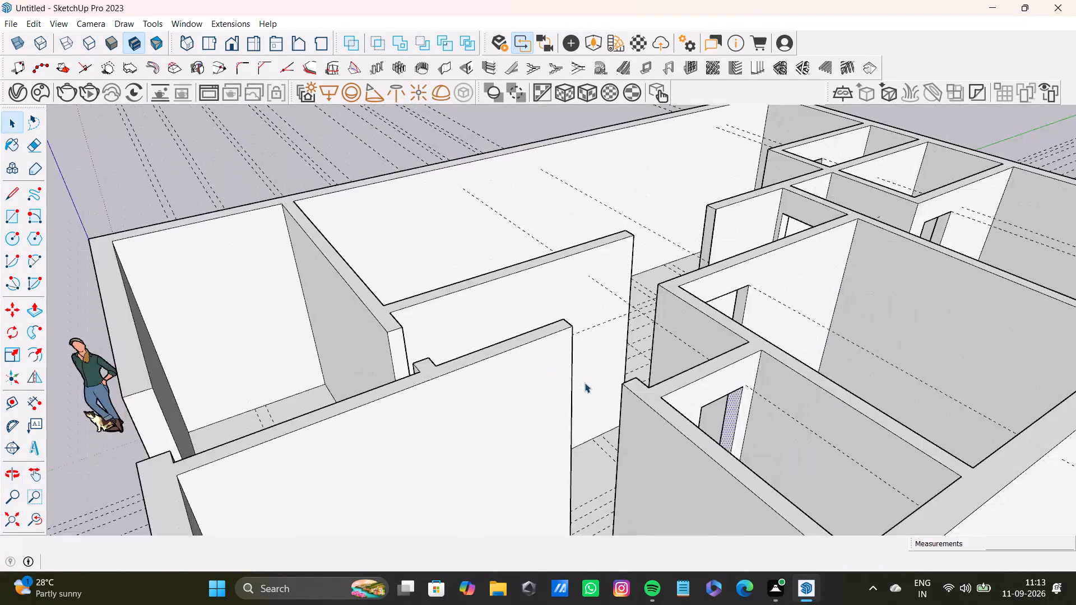
pyautogui.moveTo(585, 383); pyautogui.dragTo(379, 332, button='middle')
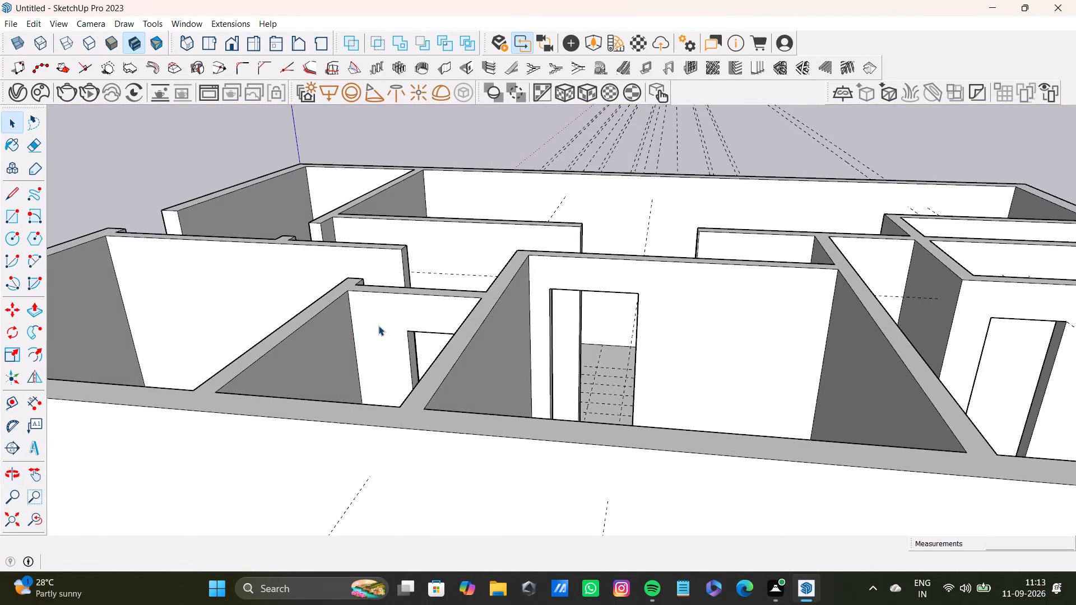
# Place a vertical guide 6" in from the end edge of the large corner room's freestanding partition.
pyautogui.scroll(3, 362, 280)
pyautogui.press('t')
pyautogui.scroll(5, 392, 285)
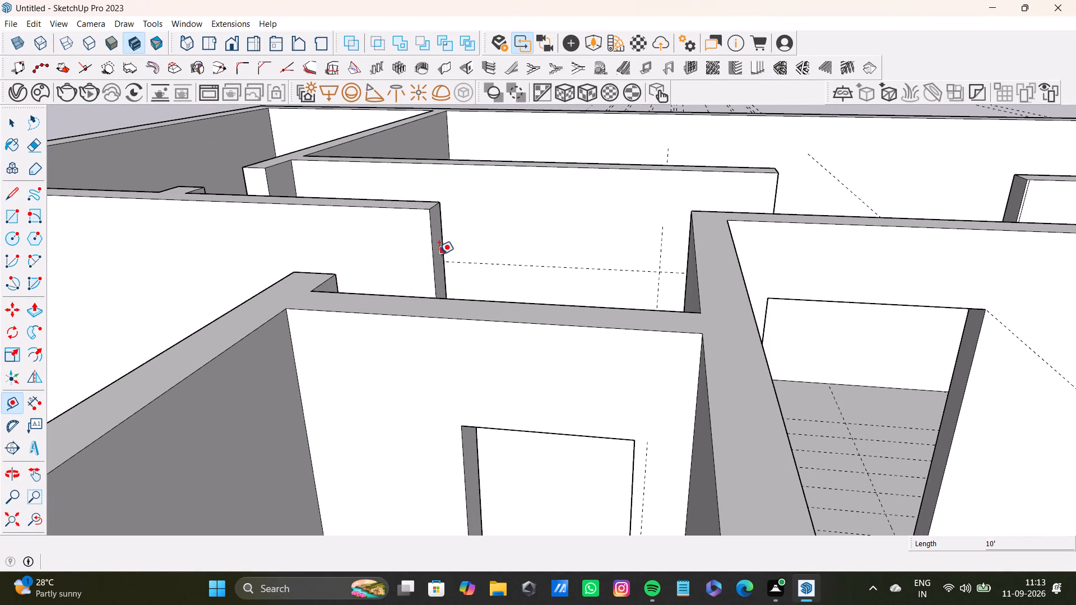
pyautogui.click(434, 263)
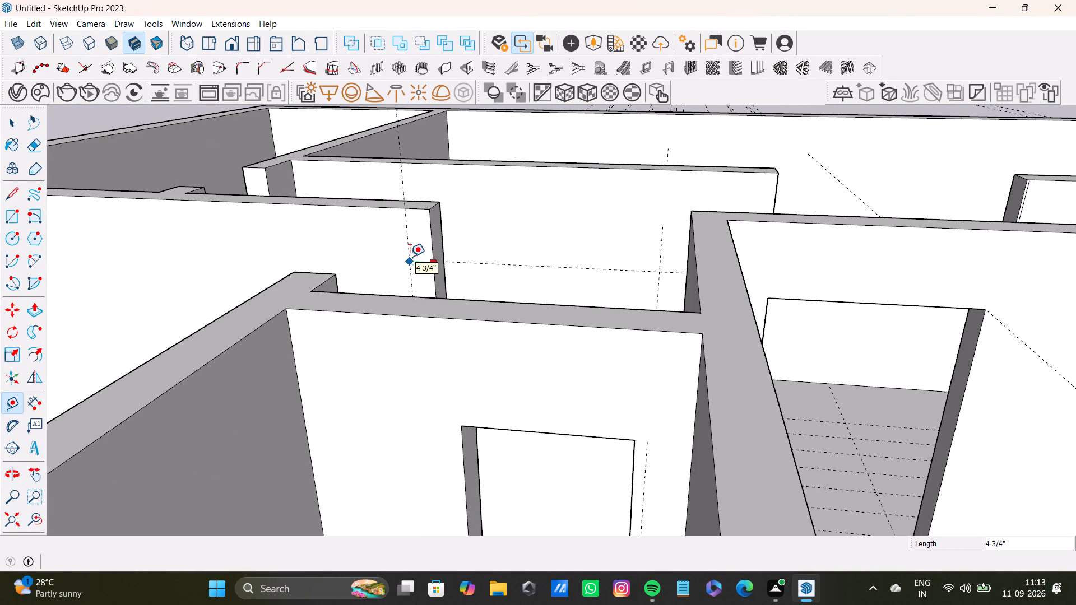
pyautogui.press('1')
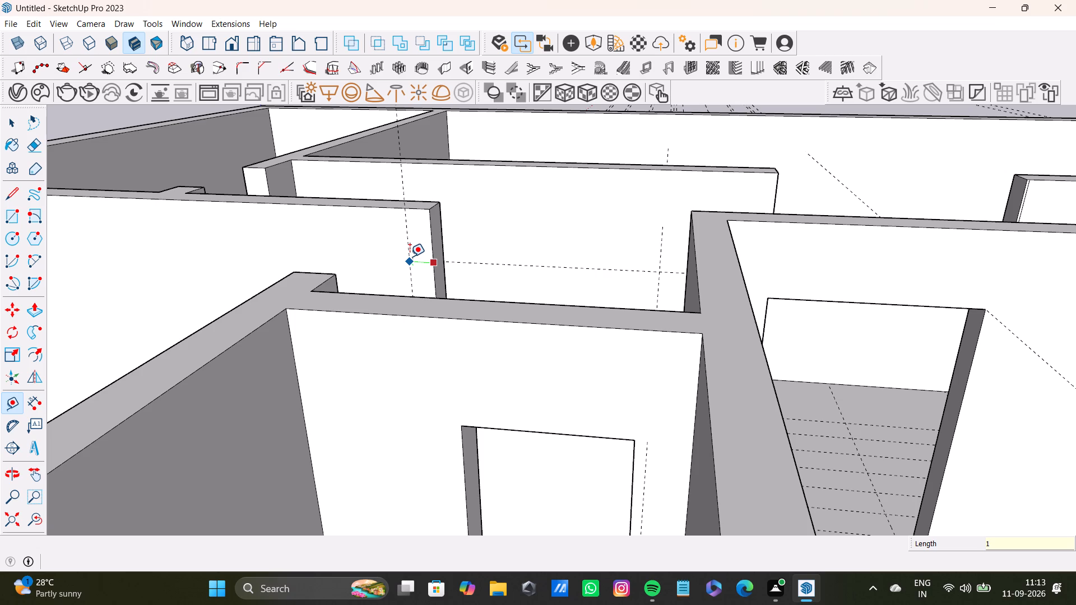
pyautogui.press('BackSpace')
pyautogui.write('6"')
pyautogui.press('Return')
# Draw a vertical edge along the 6" guide from the partition's top edge down to its base.
pyautogui.press('l')
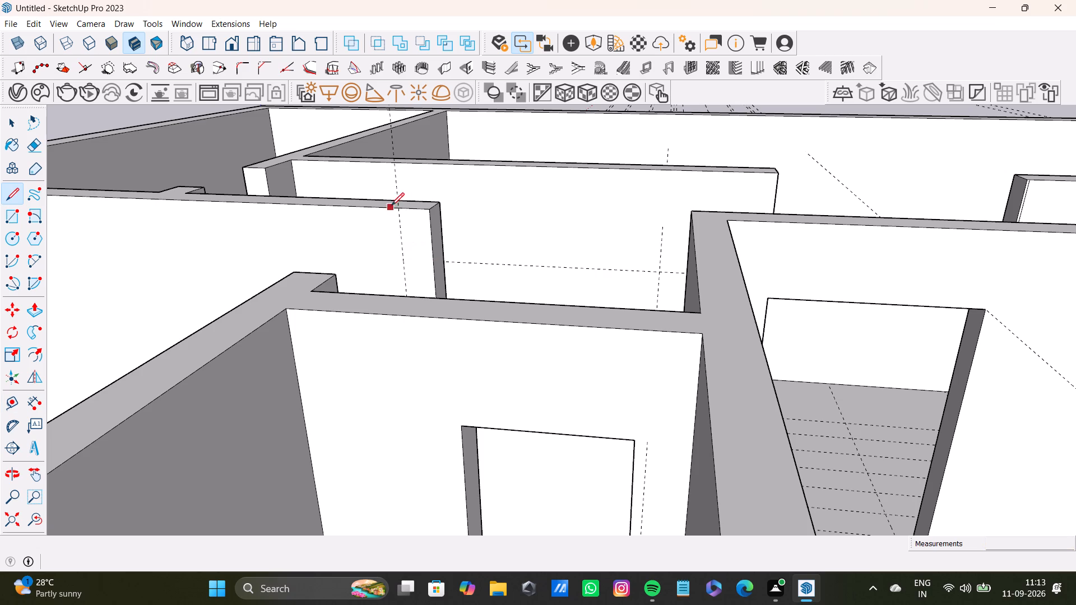
pyautogui.click(397, 207)
pyautogui.scroll(-5, 432, 271)
pyautogui.moveTo(429, 288); pyautogui.dragTo(425, 413, button='middle')
pyautogui.scroll(4, 411, 388)
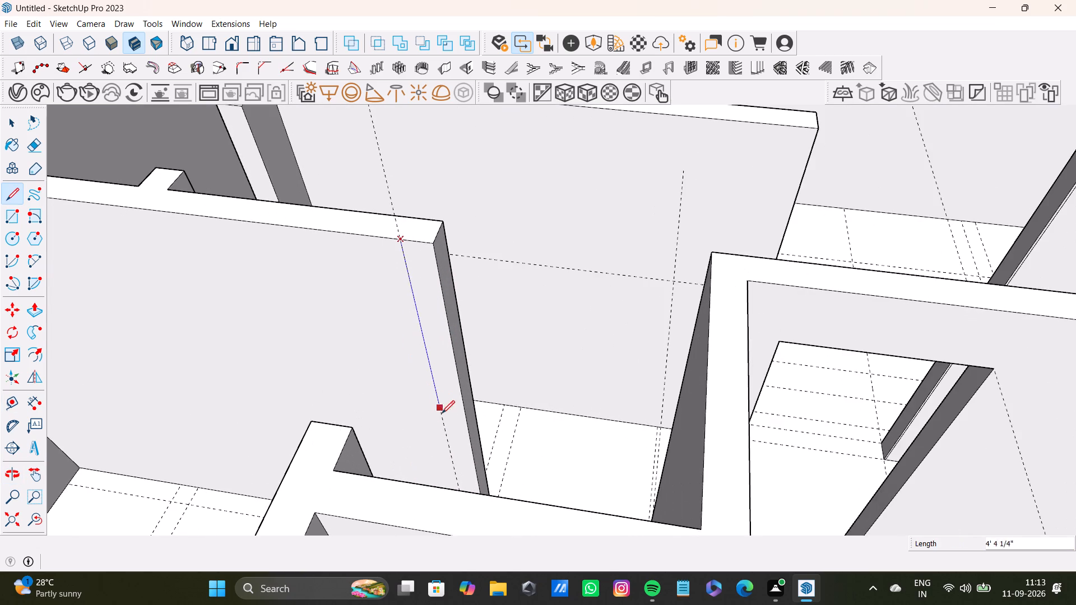
pyautogui.moveTo(414, 264); pyautogui.dragTo(373, 369, button='middle')
pyautogui.scroll(10, 412, 299)
pyautogui.click(484, 308)
pyautogui.scroll(-5, 498, 310)
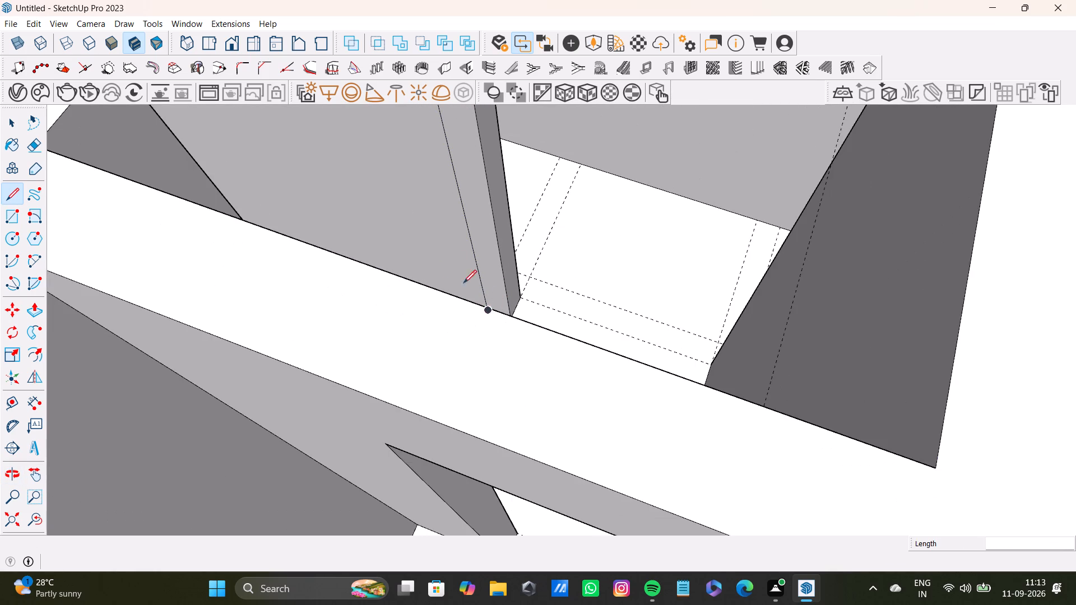
pyautogui.scroll(-9, 466, 245)
pyautogui.scroll(-4, 449, 184)
pyautogui.press('space')
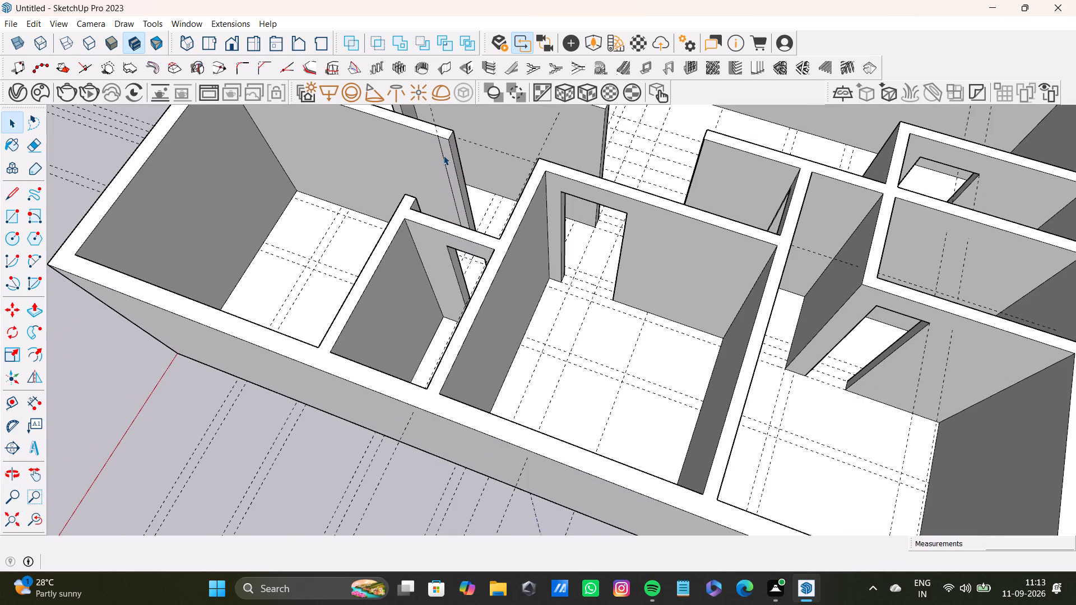
# Push/Pull the 6" end strip about 4 7/16" outward to form a stub facing the narrow room's corner.
pyautogui.click(448, 152)
pyautogui.press('p')
pyautogui.moveTo(448, 152); pyautogui.dragTo(446, 161)
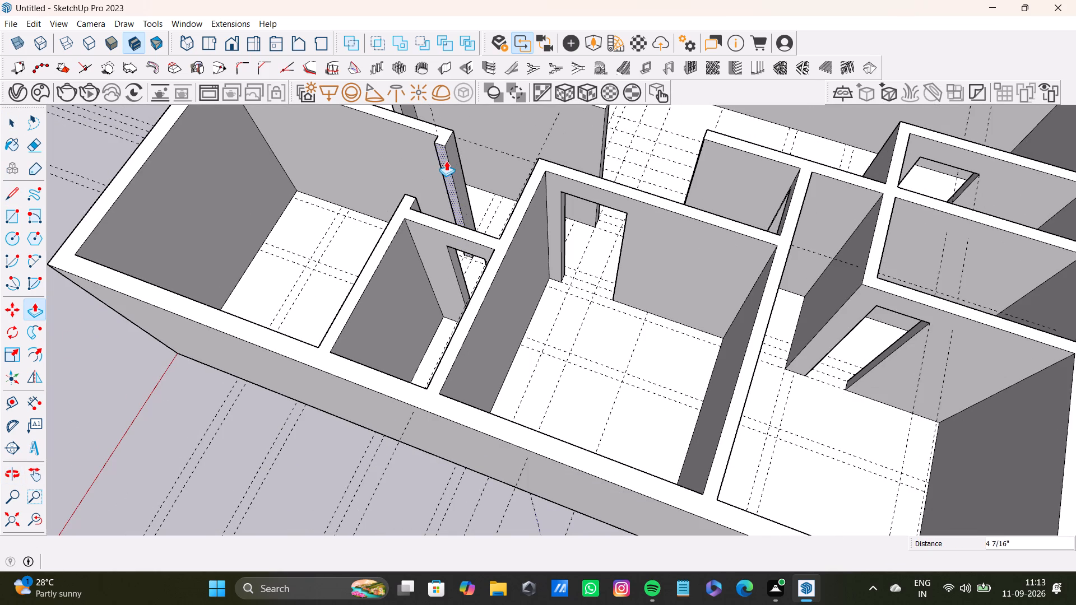
pyautogui.moveTo(446, 161); pyautogui.dragTo(446, 164)
pyautogui.press('space')
# Place a guide 1'2" below the top edge of the new stub's front face.
pyautogui.scroll(-8, 463, 171)
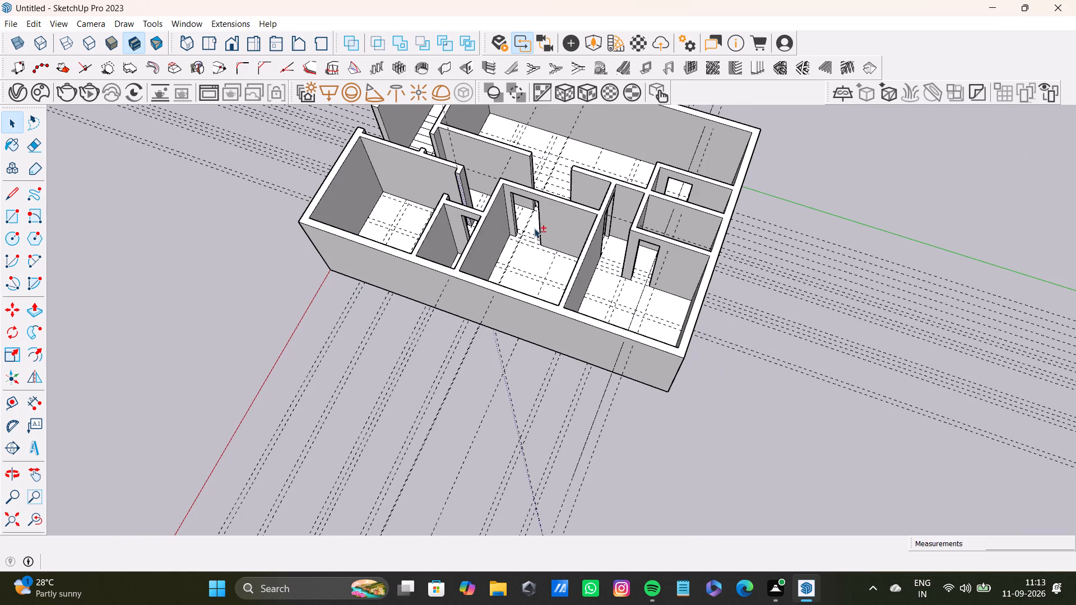
pyautogui.keyDown('shift'); pyautogui.moveTo(534, 228); pyautogui.dragTo(519, 353, button='middle'); pyautogui.keyUp('shift')
pyautogui.moveTo(519, 380); pyautogui.dragTo(271, 314, button='middle')
pyautogui.scroll(12, 479, 269)
pyautogui.keyDown('shift'); pyautogui.moveTo(440, 225); pyautogui.dragTo(447, 343, button='middle'); pyautogui.keyUp('shift')
pyautogui.keyDown('shift'); pyautogui.scroll(-1, 447, 345); pyautogui.keyUp('shift')
pyautogui.scroll(4, 433, 370)
pyautogui.moveTo(453, 348); pyautogui.dragTo(480, 323, button='middle')
pyautogui.press('t')
pyautogui.scroll(4, 492, 305)
pyautogui.moveTo(527, 288); pyautogui.dragTo(551, 289, button='middle')
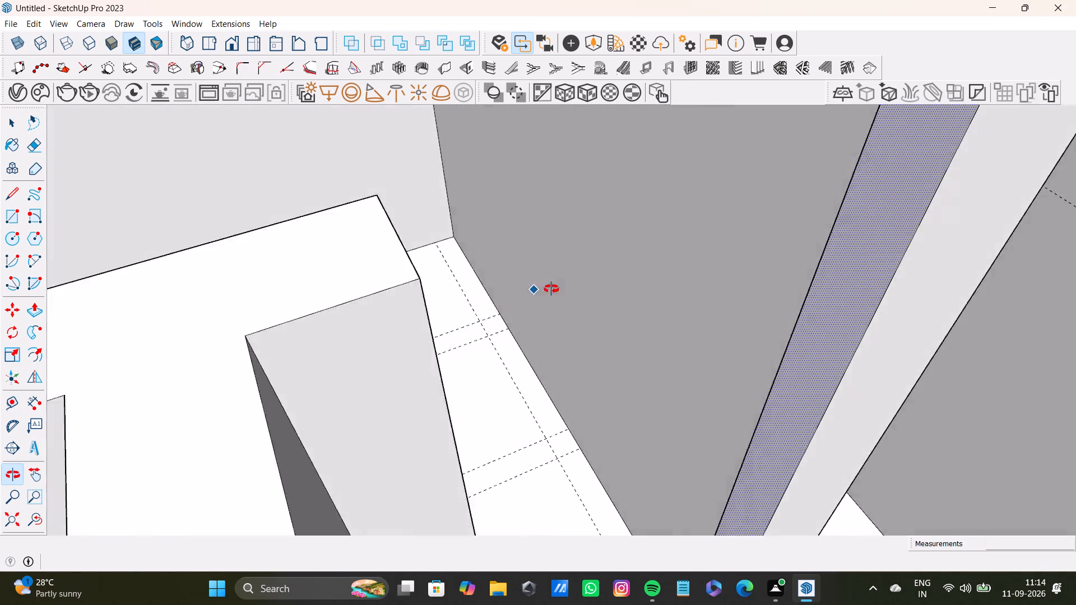
pyautogui.moveTo(551, 289); pyautogui.dragTo(567, 293, button='middle')
pyautogui.scroll(-7, 567, 293)
pyautogui.keyDown('shift'); pyautogui.moveTo(564, 296); pyautogui.dragTo(466, 317, button='middle'); pyautogui.keyUp('shift')
pyautogui.moveTo(476, 337); pyautogui.dragTo(535, 335, button='middle')
pyautogui.scroll(4, 676, 220)
pyautogui.scroll(-1, 729, 166)
pyautogui.click(811, 123)
pyautogui.press('1')
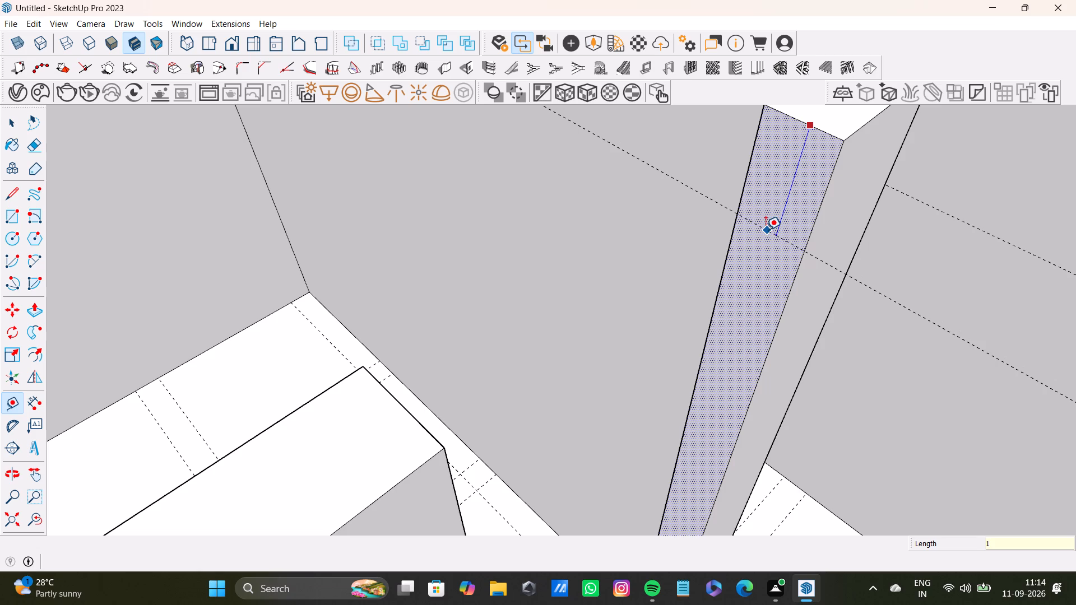
pyautogui.write('\'2"')
pyautogui.press('Return')
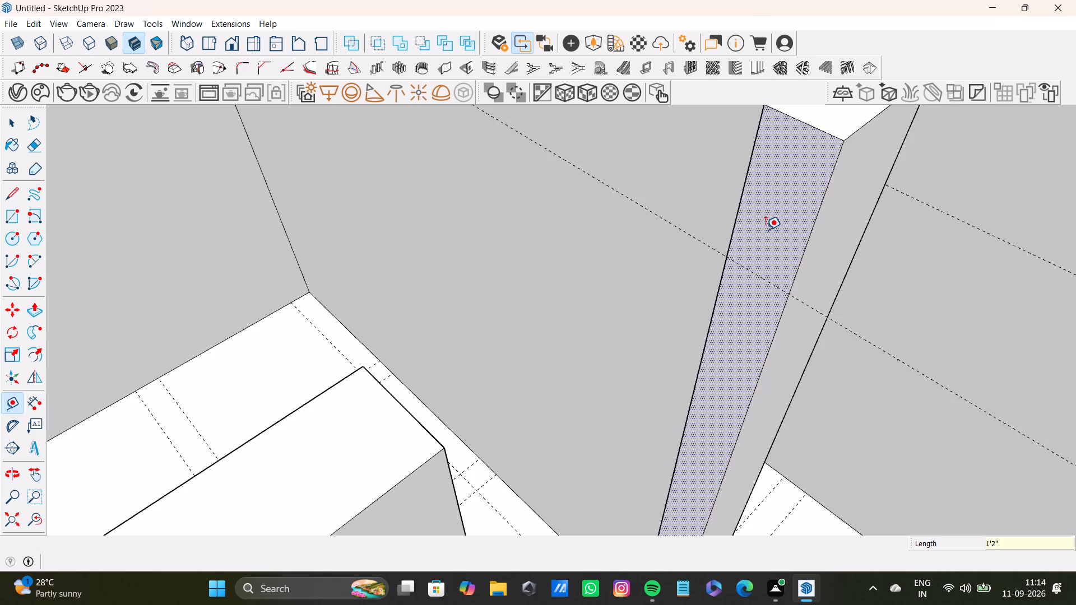
# Draw an edge along the 1'2" guide across the new stub's front face to split it.
pyautogui.press('l')
pyautogui.scroll(3, 738, 245)
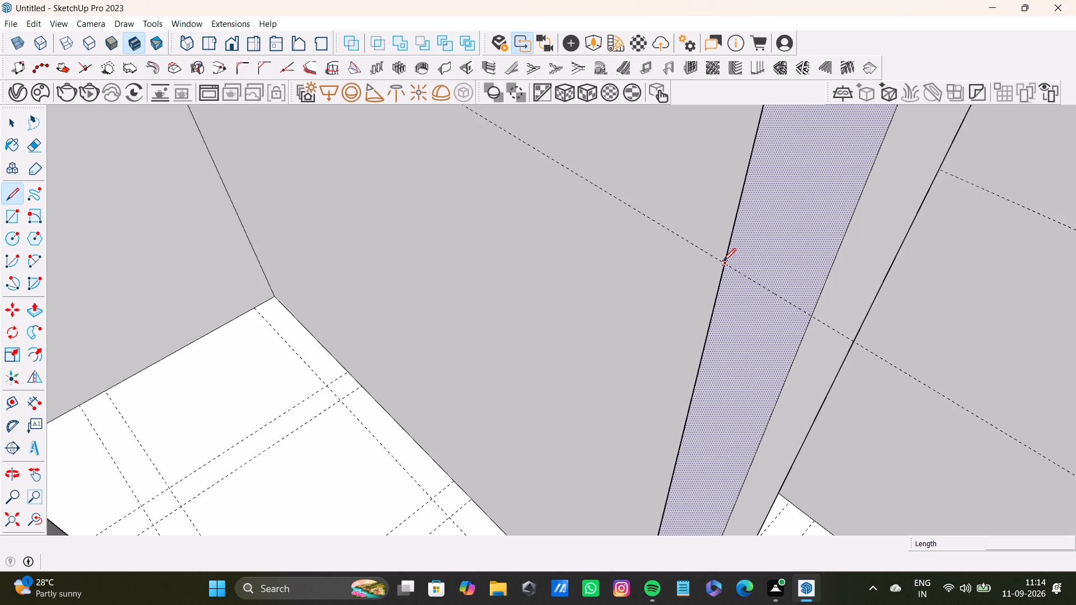
pyautogui.click(723, 261)
pyautogui.click(812, 315)
pyautogui.press('space')
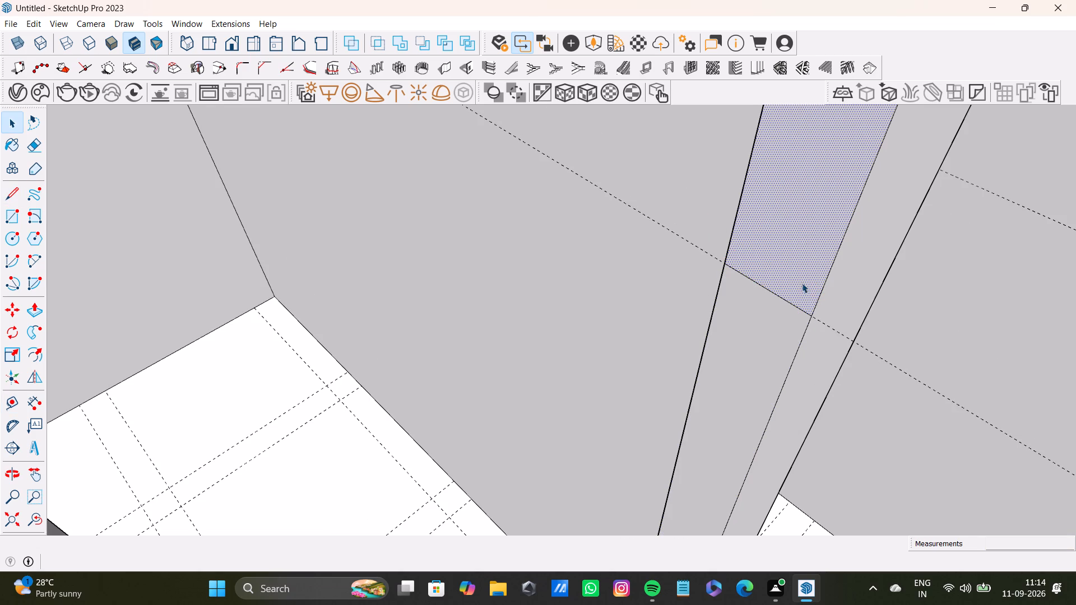
# Push/Pull the upper part of the new stub's front face across the door gap to the narrow room's corner wall.
pyautogui.click(803, 271)
pyautogui.scroll(-13, 789, 278)
pyautogui.press('p')
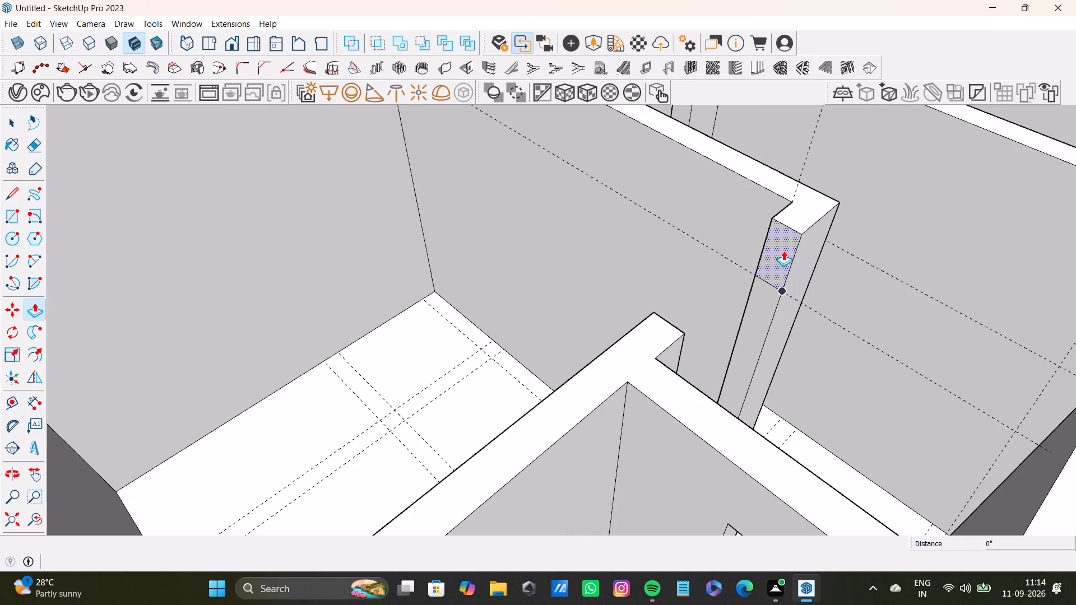
pyautogui.click(783, 250)
pyautogui.click(682, 333)
# Delete the leftover seam edges on the top and both side faces where the new lintel meets the narrow room's corner wall.
pyautogui.press('space')
pyautogui.click(679, 330)
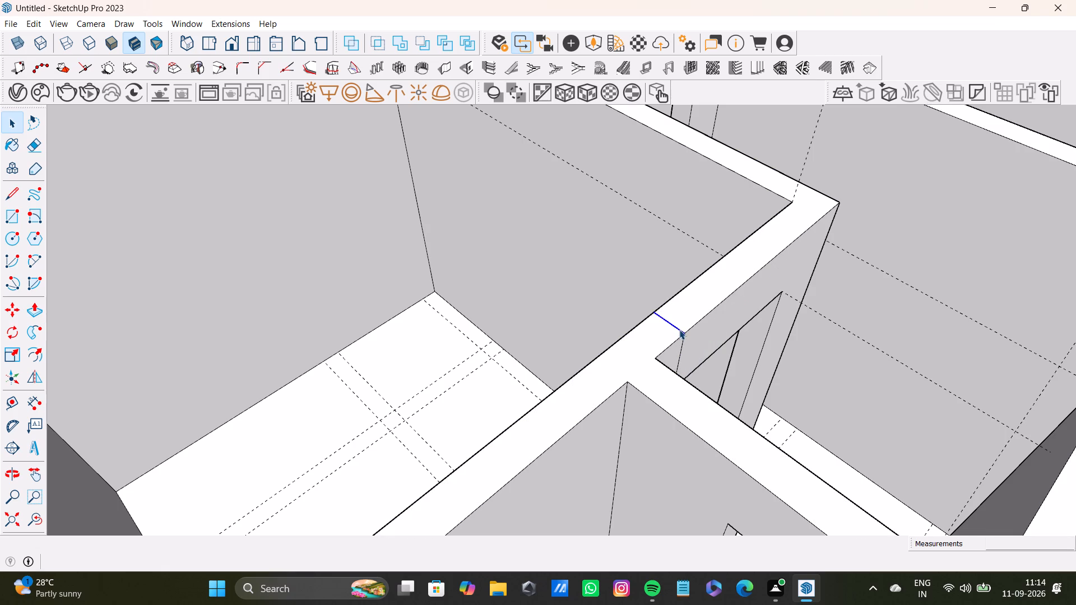
pyautogui.press('Delete')
pyautogui.click(683, 351)
pyautogui.press('Delete')
pyautogui.scroll(-6, 667, 361)
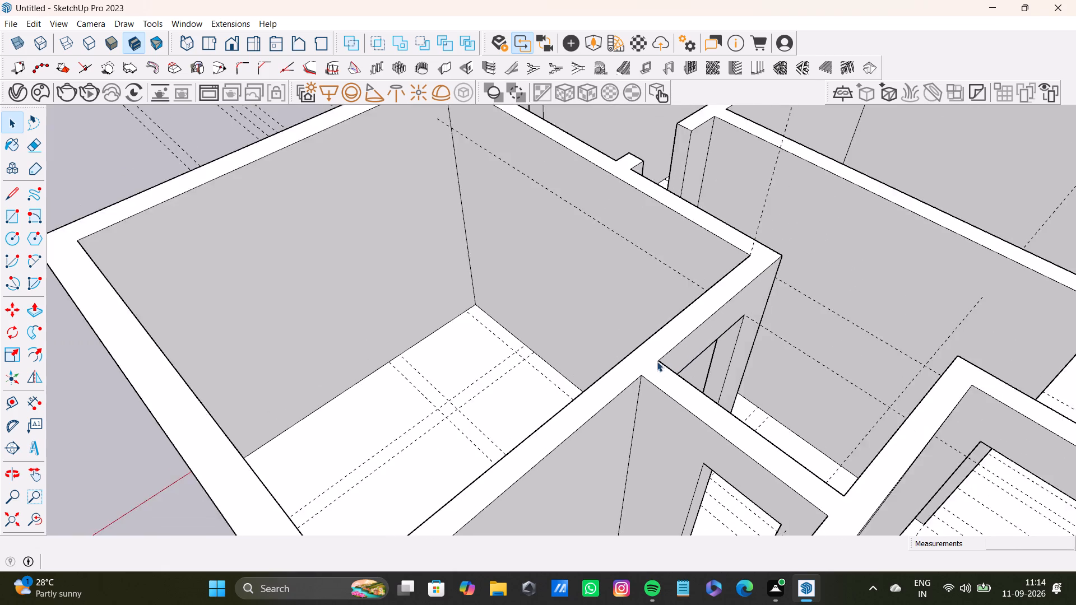
pyautogui.scroll(-3, 657, 361)
pyautogui.moveTo(605, 370); pyautogui.dragTo(803, 373, button='middle')
pyautogui.scroll(5, 745, 347)
pyautogui.scroll(4, 777, 229)
pyautogui.moveTo(777, 229); pyautogui.dragTo(814, 228, button='middle')
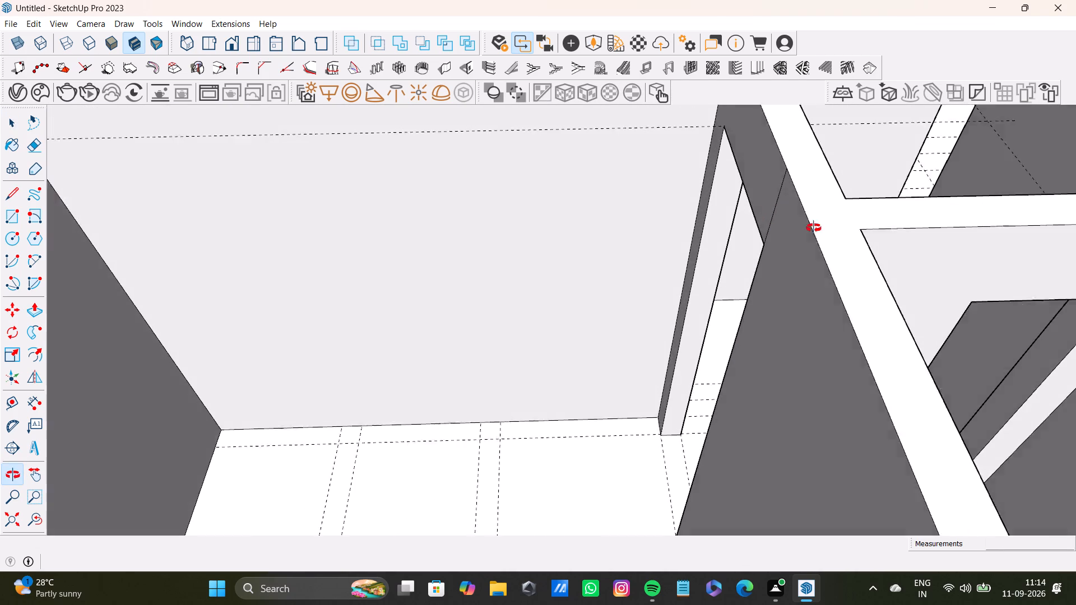
pyautogui.moveTo(814, 228); pyautogui.dragTo(827, 218, button='middle')
pyautogui.click(768, 194)
pyautogui.press('Delete')
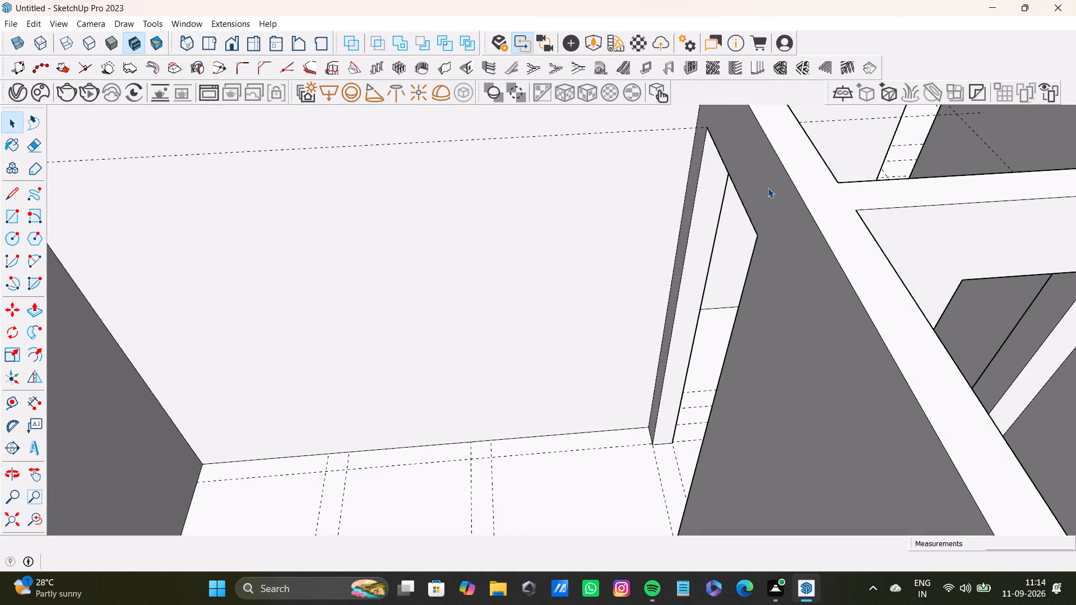
# Push/Pull the end face of the hall partition's corner stub inward to shorten the stub and widen the passage gap.
pyautogui.scroll(-9, 480, 232)
pyautogui.keyDown('shift'); pyautogui.moveTo(532, 295); pyautogui.dragTo(550, 325, button='middle'); pyautogui.keyUp('shift')
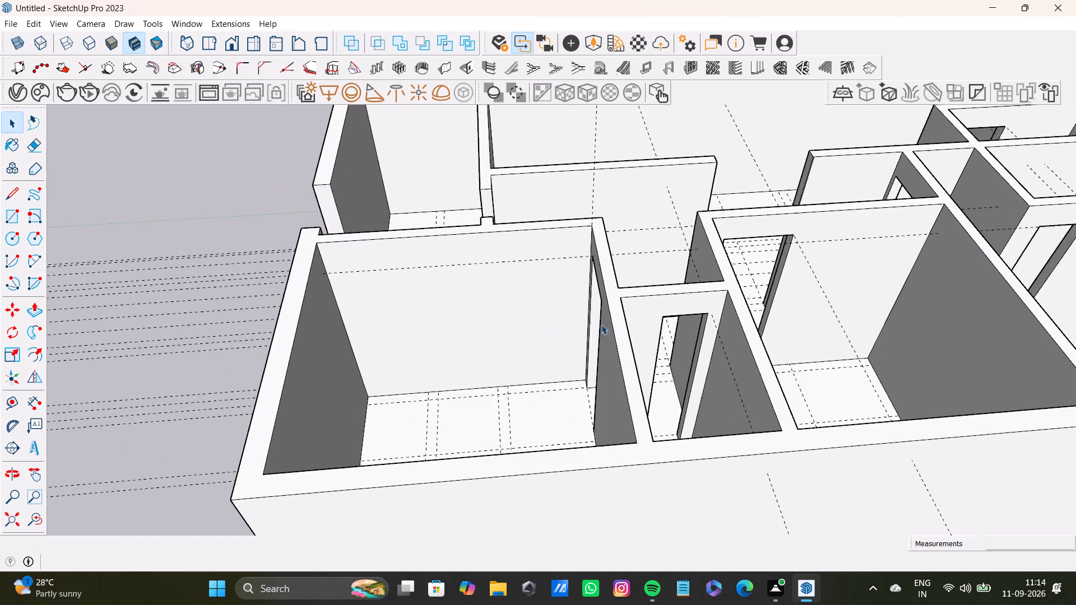
pyautogui.moveTo(597, 329); pyautogui.dragTo(256, 399, button='middle')
pyautogui.scroll(-1, 261, 373)
pyautogui.scroll(4, 510, 272)
pyautogui.keyDown('shift'); pyautogui.moveTo(549, 241); pyautogui.dragTo(554, 376, button='middle'); pyautogui.keyUp('shift')
pyautogui.scroll(7, 556, 339)
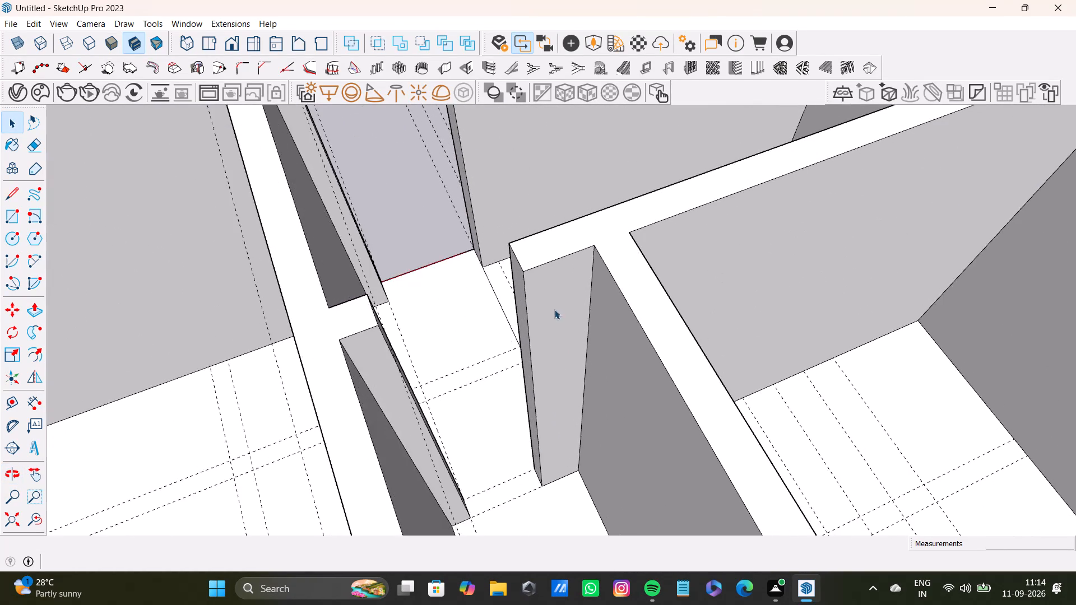
pyautogui.moveTo(533, 302); pyautogui.dragTo(599, 274, button='middle')
pyautogui.press('space')
pyautogui.click(559, 235)
pyautogui.press('p')
pyautogui.moveTo(562, 235); pyautogui.dragTo(600, 224)
pyautogui.press('space')
# Draw a 6" edge along the existing 1'2" guide across the end face of the room-wall stub facing the hall partition.
pyautogui.scroll(-13, 592, 238)
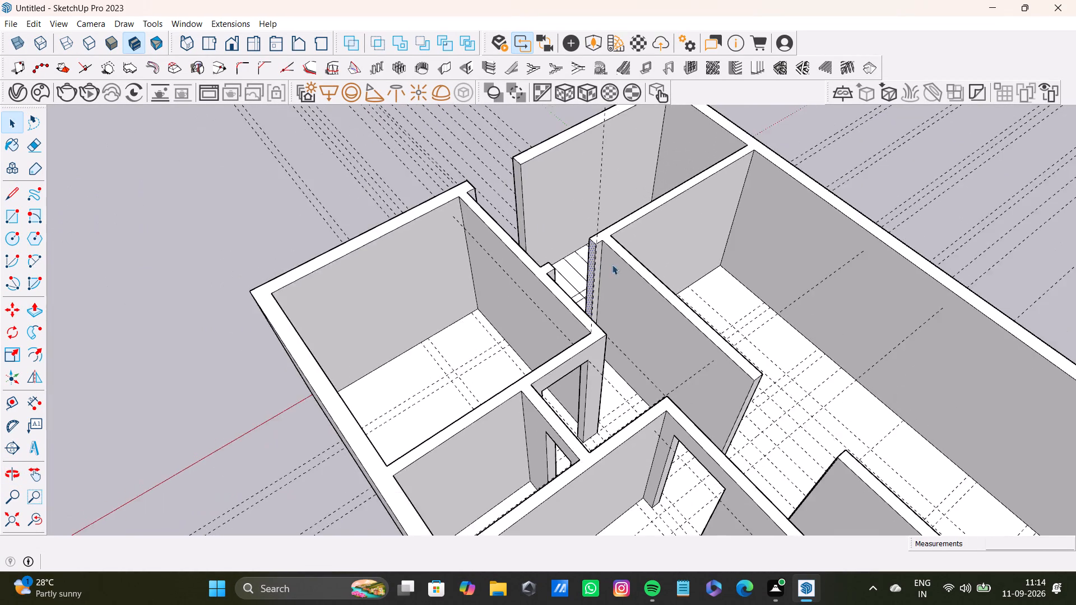
pyautogui.moveTo(634, 283); pyautogui.dragTo(439, 305, button='middle')
pyautogui.scroll(6, 481, 266)
pyautogui.scroll(-10, 583, 280)
pyautogui.scroll(4, 592, 286)
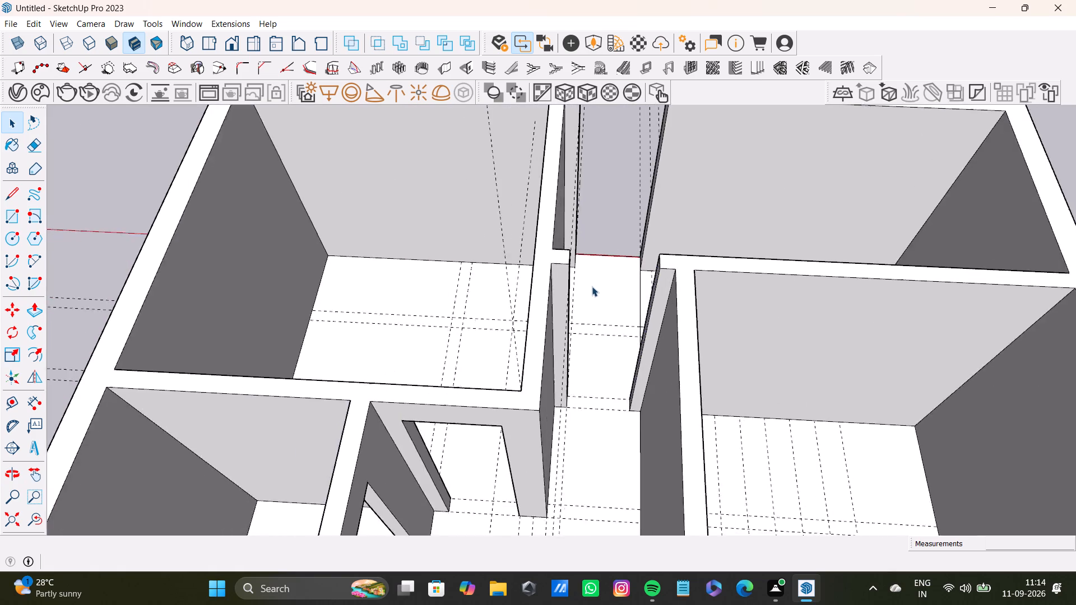
pyautogui.scroll(5, 592, 286)
pyautogui.scroll(-10, 586, 288)
pyautogui.moveTo(588, 291); pyautogui.dragTo(232, 284, button='middle')
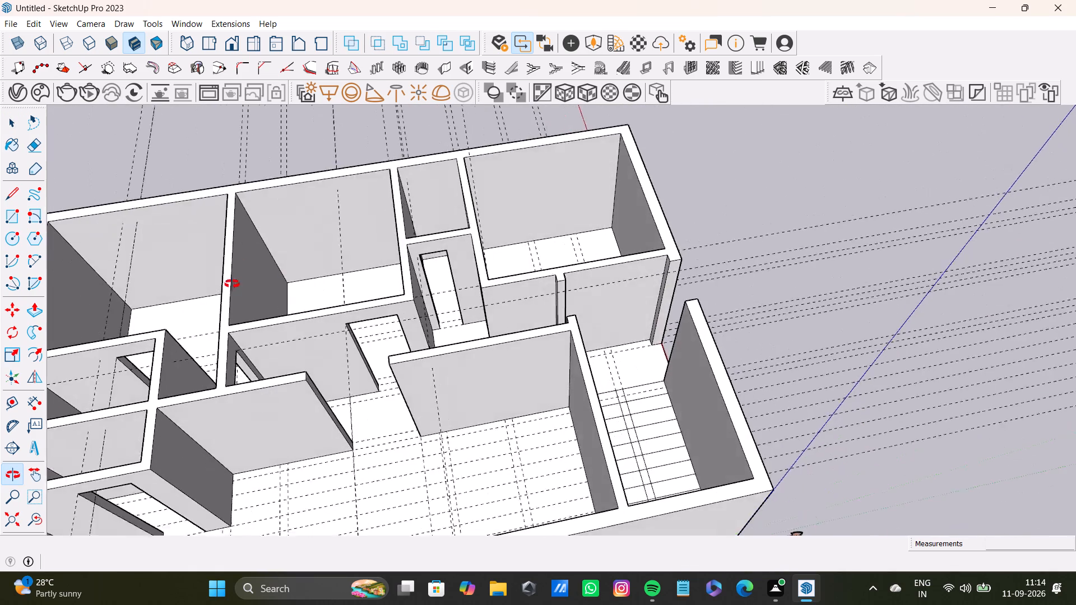
pyautogui.moveTo(232, 284); pyautogui.dragTo(231, 284, button='middle')
pyautogui.scroll(4, 590, 292)
pyautogui.moveTo(585, 292); pyautogui.dragTo(311, 246, button='middle')
pyautogui.scroll(1, 331, 149)
pyautogui.keyDown('shift'); pyautogui.scroll(-2, 345, 165); pyautogui.keyUp('shift')
pyautogui.keyDown('shift'); pyautogui.moveTo(407, 201); pyautogui.dragTo(410, 218, button='middle'); pyautogui.keyUp('shift')
pyautogui.scroll(4, 486, 269)
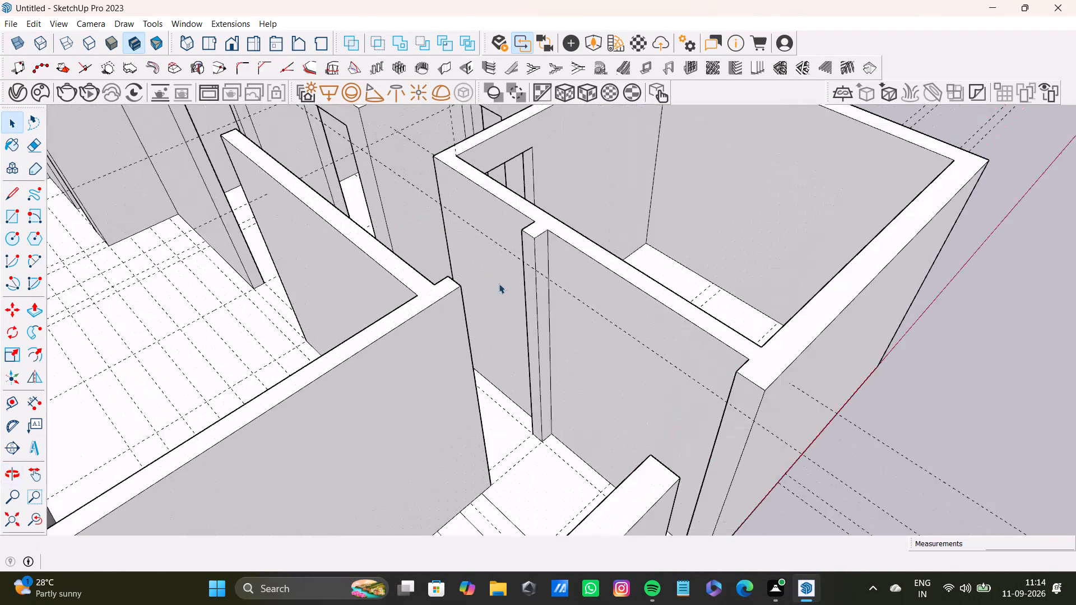
pyautogui.scroll(3, 514, 285)
pyautogui.press('t')
pyautogui.scroll(3, 547, 317)
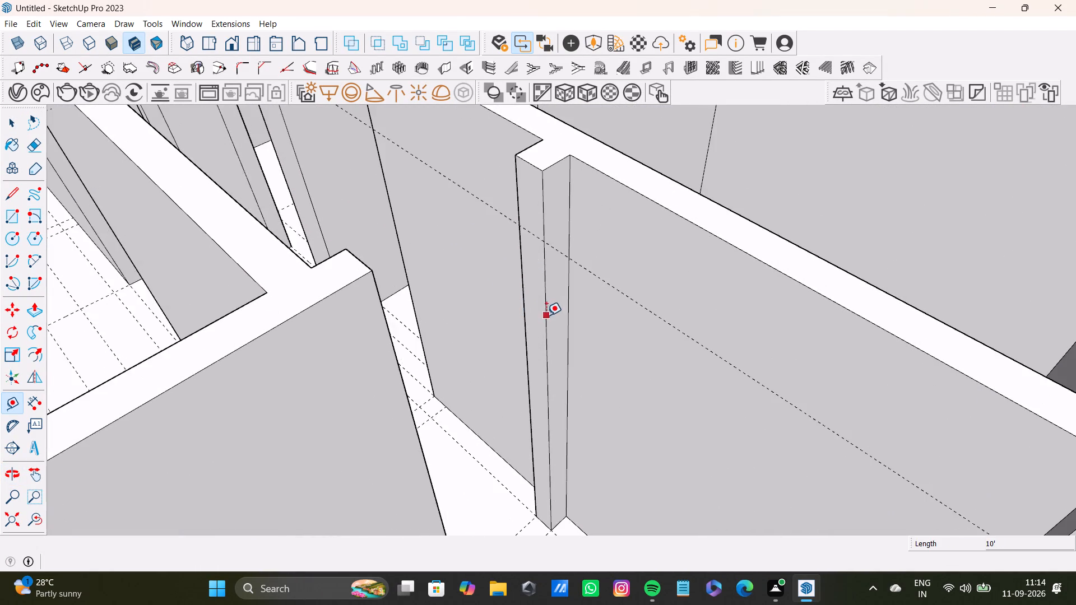
pyautogui.moveTo(546, 315); pyautogui.dragTo(636, 309, button='middle')
pyautogui.scroll(4, 583, 179)
pyautogui.scroll(-6, 585, 187)
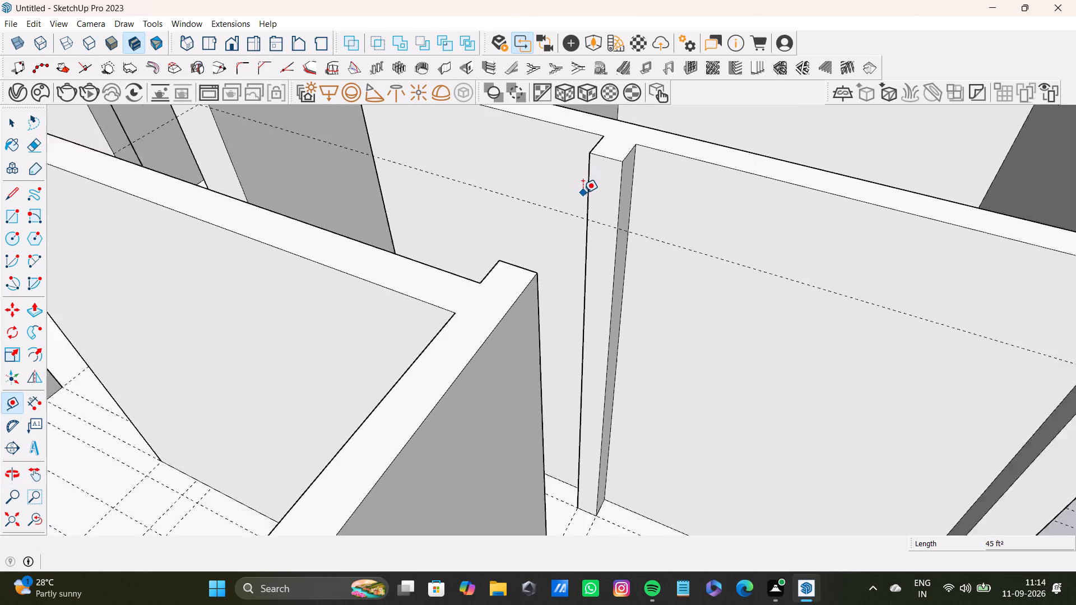
pyautogui.scroll(-14, 583, 193)
pyautogui.moveTo(581, 194); pyautogui.dragTo(581, 194, button='middle')
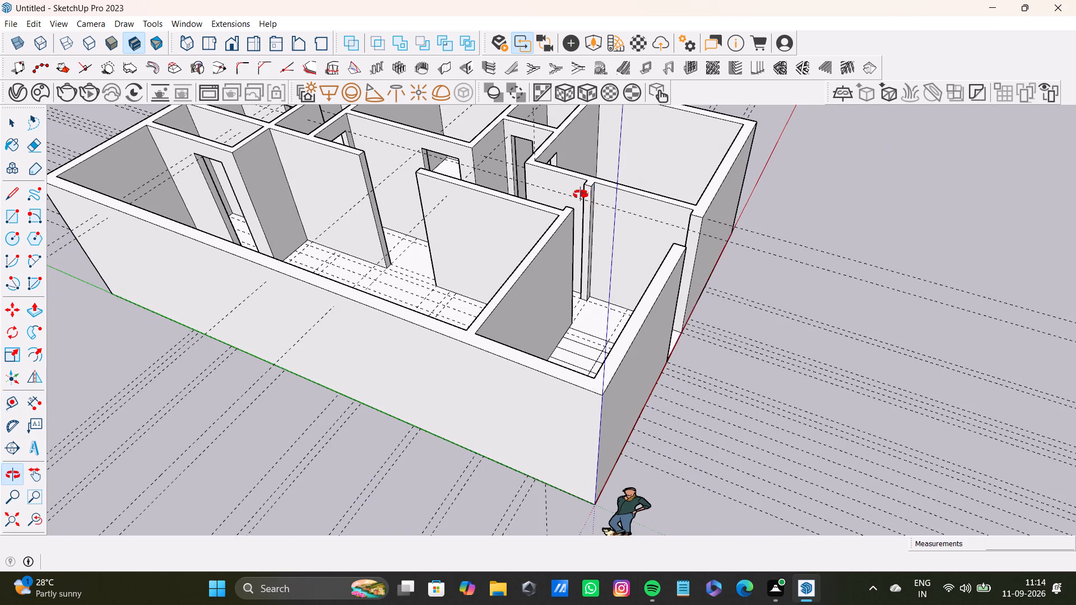
pyautogui.moveTo(581, 194); pyautogui.dragTo(611, 187, button='middle')
pyautogui.scroll(15, 600, 181)
pyautogui.press('l')
pyautogui.scroll(2, 581, 211)
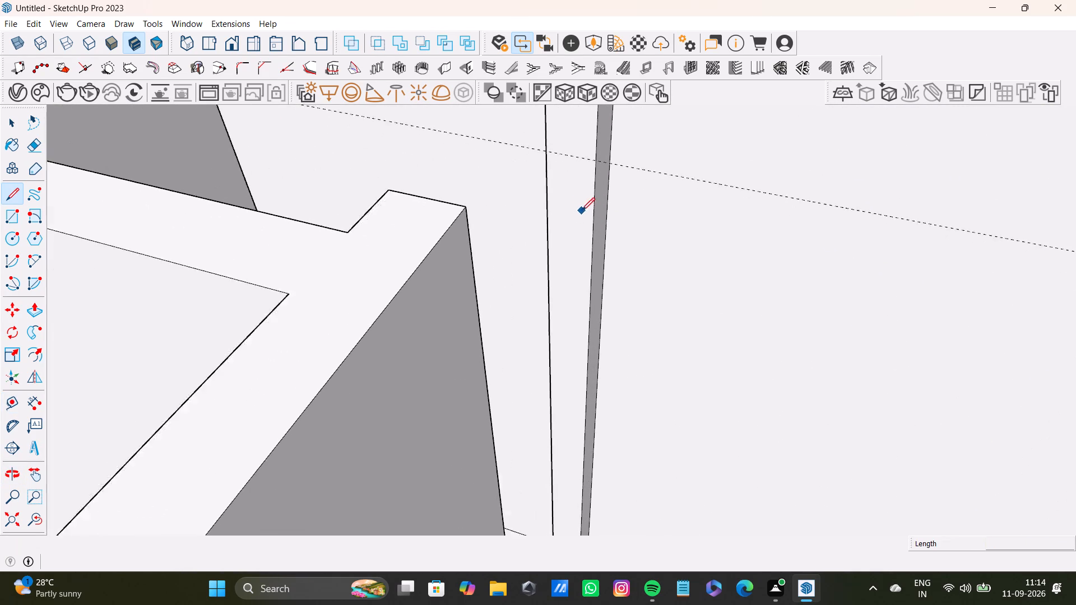
pyautogui.scroll(5, 582, 211)
pyautogui.moveTo(532, 136); pyautogui.dragTo(541, 133)
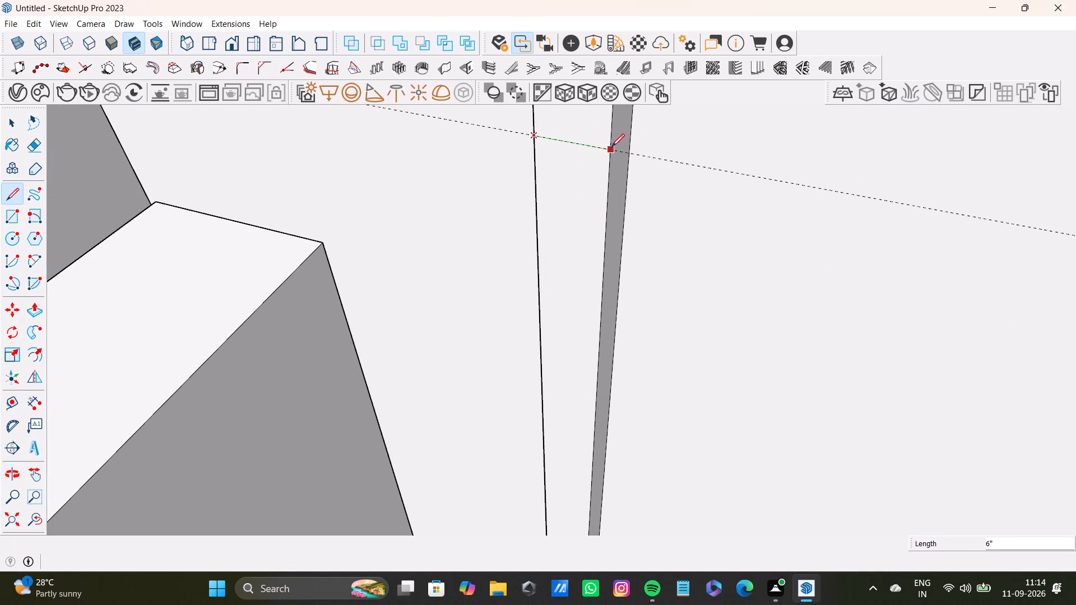
pyautogui.click(611, 147)
pyautogui.press('space')
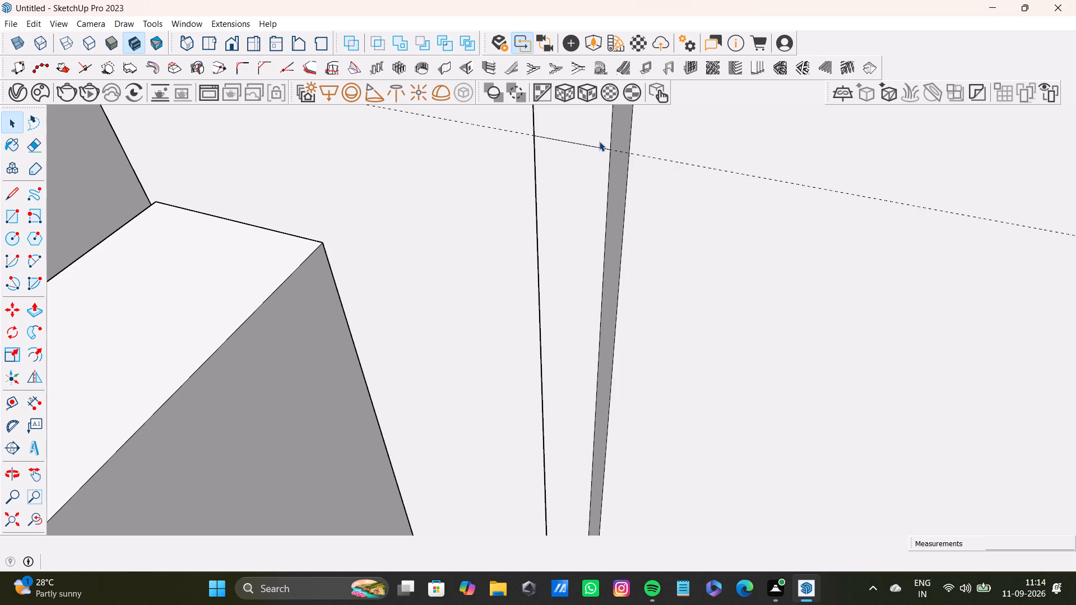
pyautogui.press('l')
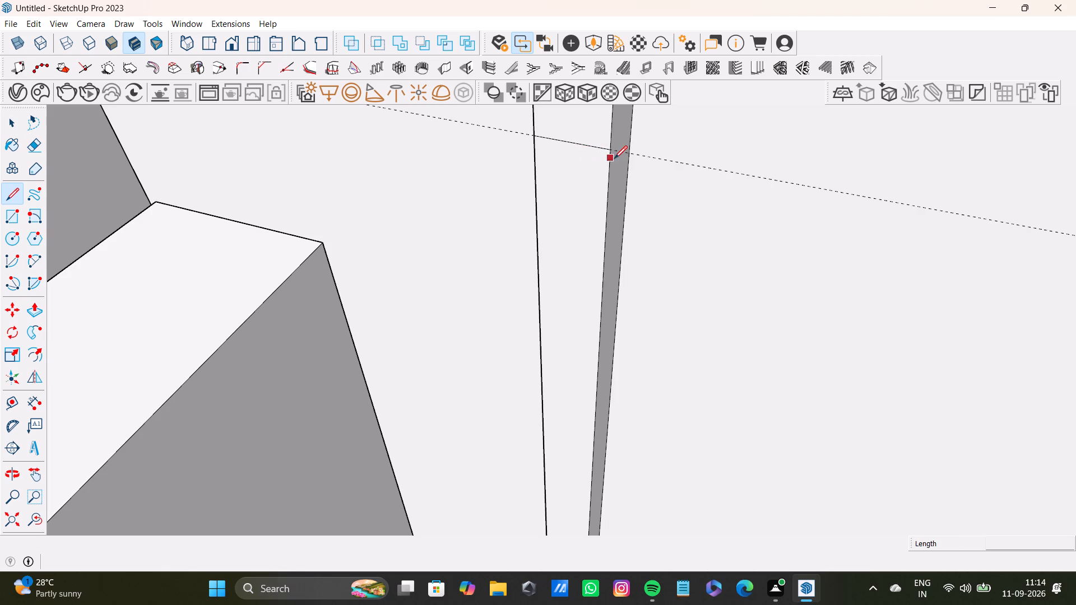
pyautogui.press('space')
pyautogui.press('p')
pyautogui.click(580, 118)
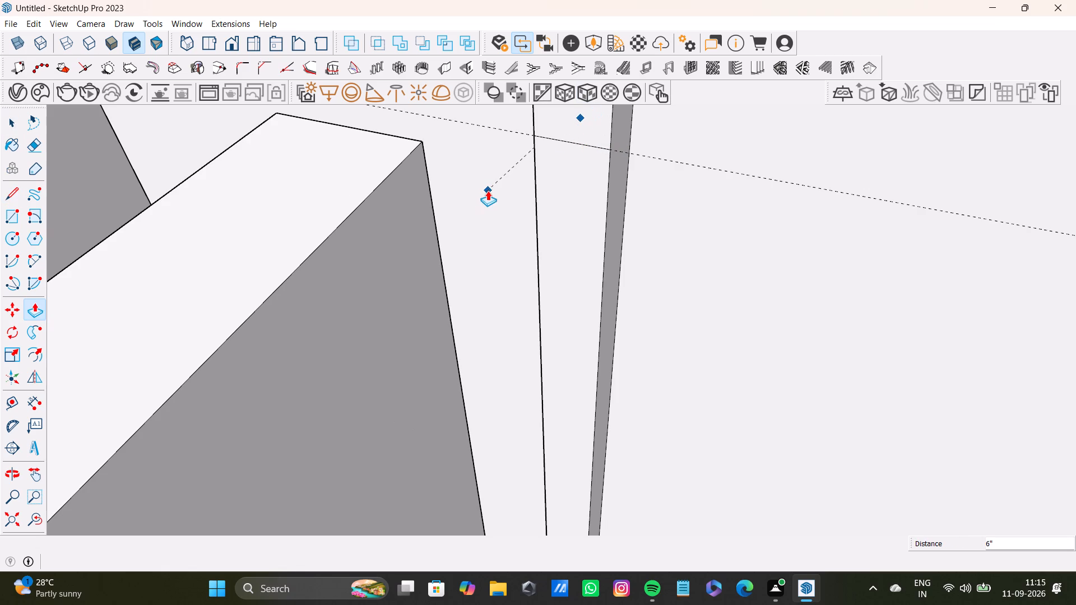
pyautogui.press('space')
# Push/Pull the upper part of the room-wall stub's end face across the passage gap to the hall partition's stub.
pyautogui.scroll(-10, 471, 194)
pyautogui.keyDown('shift'); pyautogui.moveTo(491, 202); pyautogui.dragTo(501, 250, button='middle'); pyautogui.keyUp('shift')
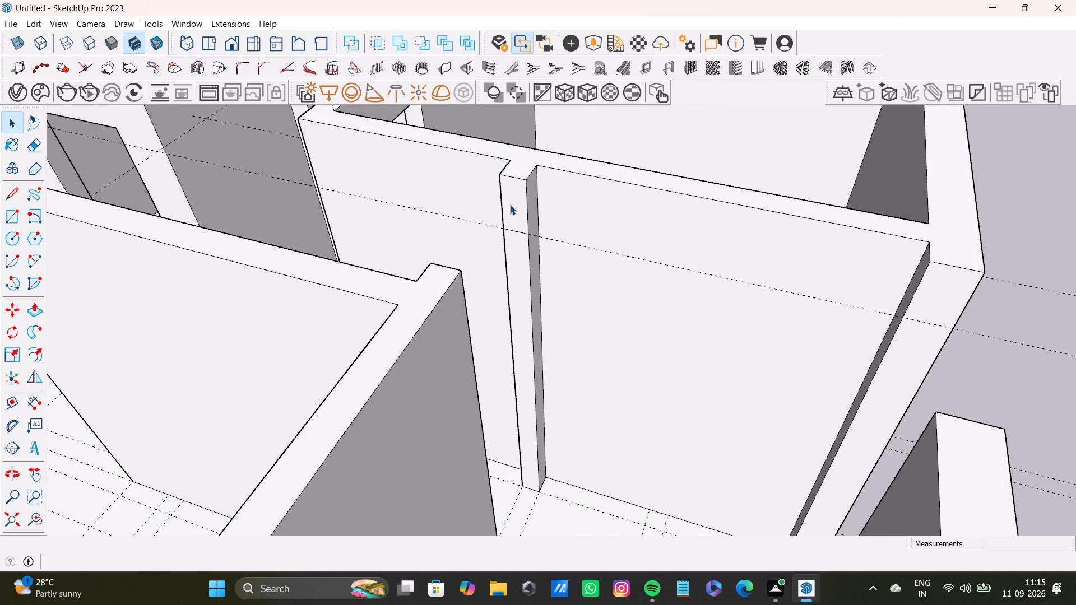
pyautogui.click(510, 204)
pyautogui.press('p')
pyautogui.moveTo(510, 203); pyautogui.dragTo(489, 272)
pyautogui.moveTo(479, 263); pyautogui.dragTo(465, 288)
pyautogui.press('space')
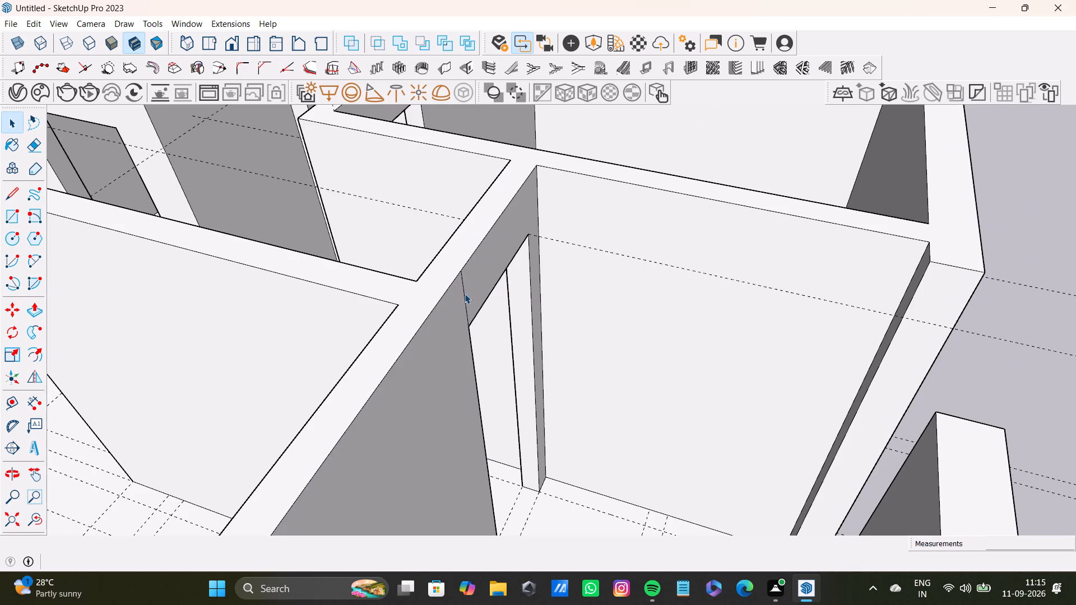
# Delete the vertical seam edges on both sides where the passage lintel meets the hall partition.
pyautogui.click(465, 294)
pyautogui.press('Delete')
pyautogui.scroll(-4, 462, 318)
pyautogui.moveTo(445, 335); pyautogui.dragTo(690, 321, button='middle')
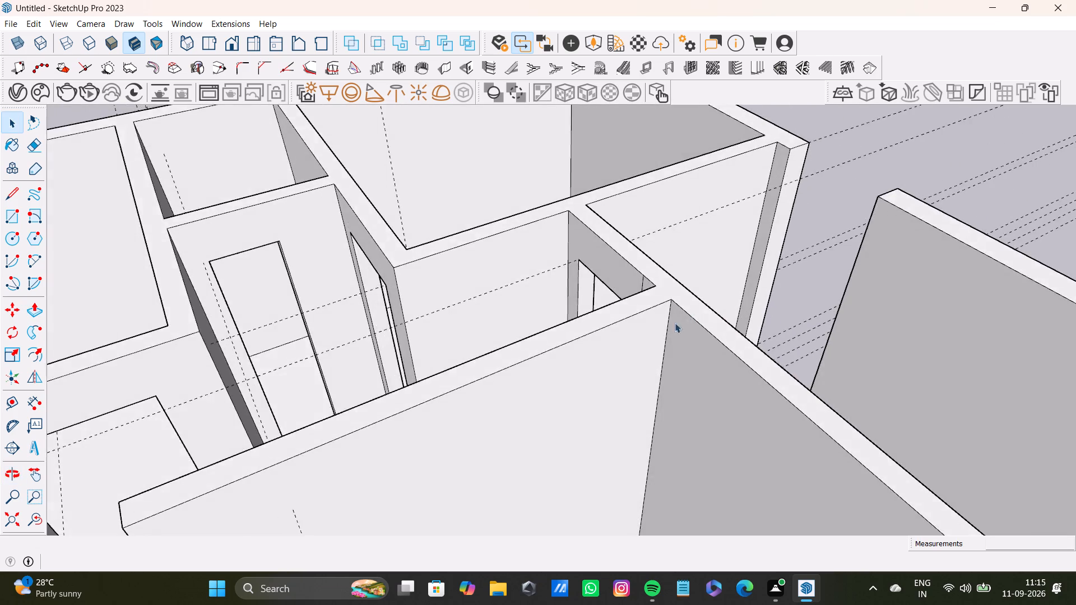
pyautogui.scroll(4, 656, 329)
pyautogui.moveTo(646, 331); pyautogui.dragTo(810, 356, button='middle')
pyautogui.scroll(3, 732, 283)
pyautogui.click(706, 252)
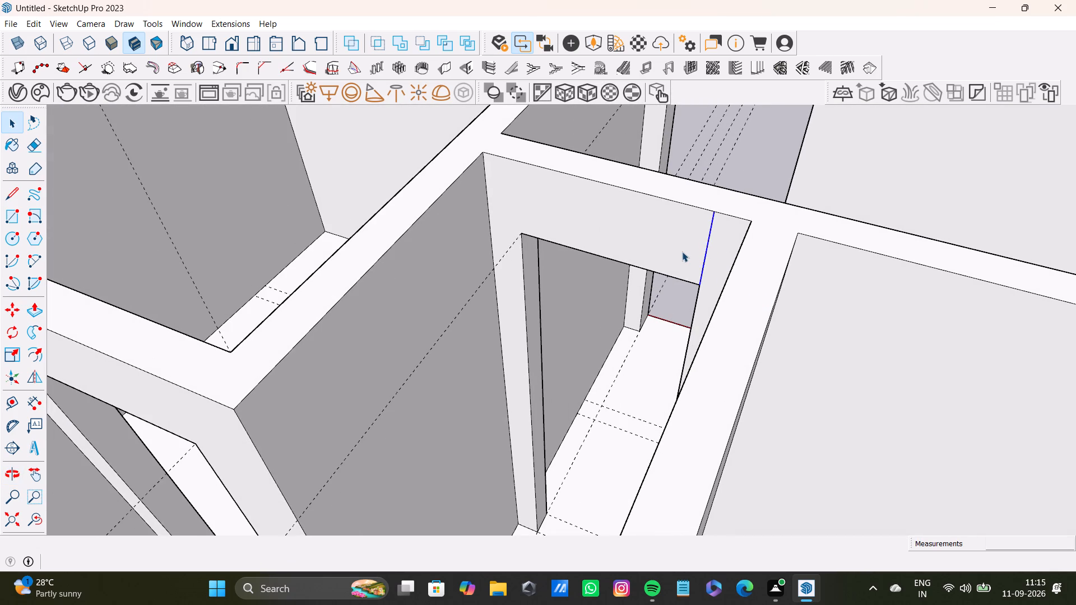
pyautogui.press('Delete')
# Draw an edge along the 1'2" guide across the exterior wall's end face at the entrance gap.
pyautogui.scroll(-13, 602, 266)
pyautogui.moveTo(646, 351); pyautogui.dragTo(363, 393, button='middle')
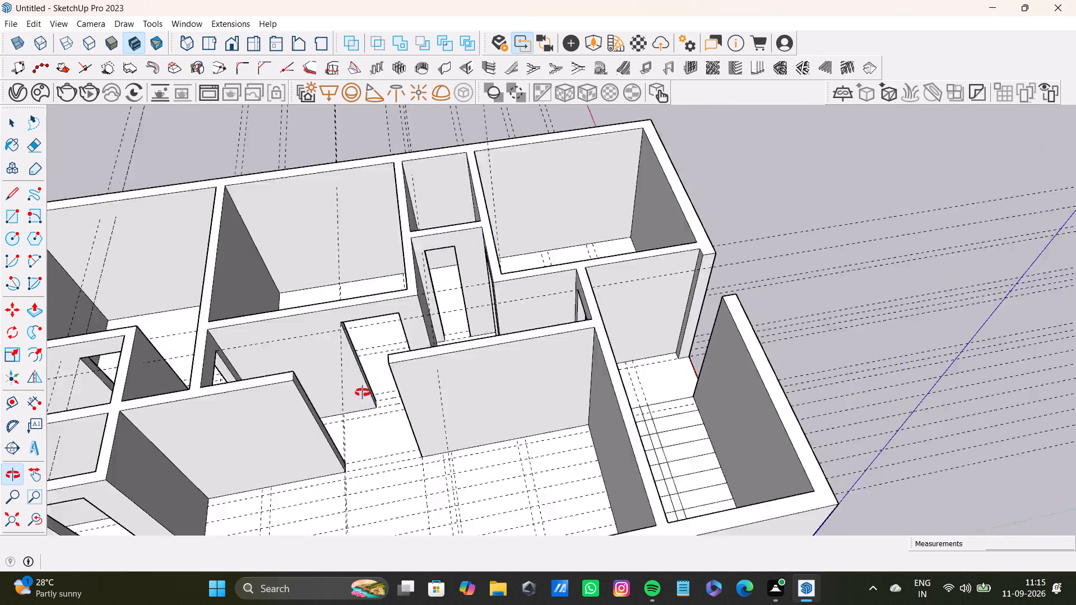
pyautogui.moveTo(363, 393); pyautogui.dragTo(287, 371, button='middle')
pyautogui.scroll(-4, 537, 387)
pyautogui.moveTo(586, 408); pyautogui.dragTo(469, 444, button='middle')
pyautogui.scroll(6, 549, 425)
pyautogui.moveTo(592, 406); pyautogui.dragTo(467, 359, button='middle')
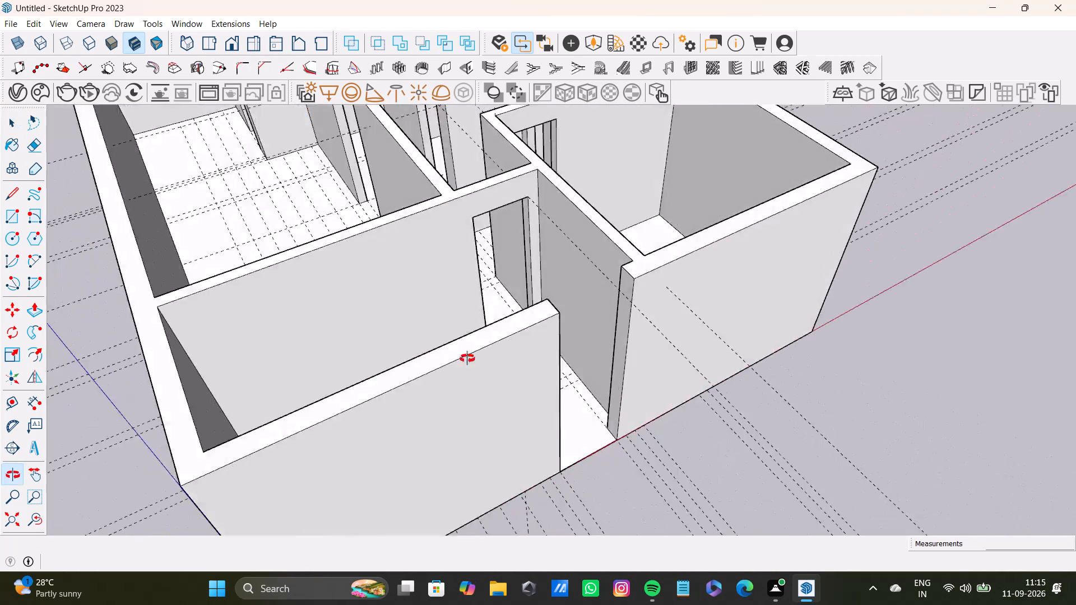
pyautogui.moveTo(467, 359); pyautogui.dragTo(422, 352, button='middle')
pyautogui.scroll(3, 485, 334)
pyautogui.scroll(-4, 505, 323)
pyautogui.moveTo(515, 349); pyautogui.dragTo(596, 337, button='middle')
pyautogui.moveTo(610, 333); pyautogui.dragTo(667, 320, button='middle')
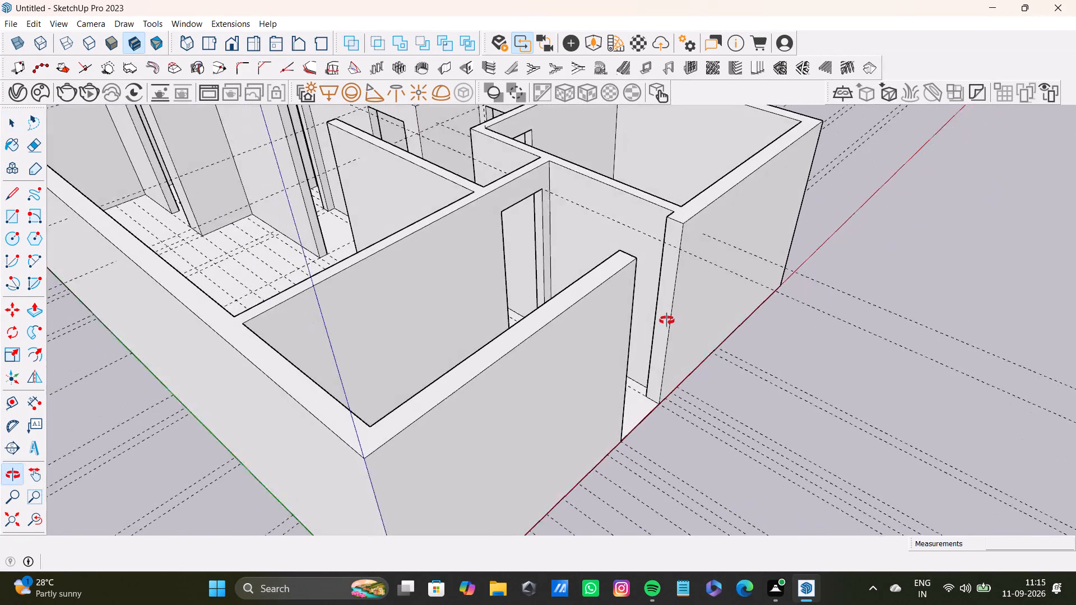
pyautogui.moveTo(667, 320); pyautogui.dragTo(670, 319, button='middle')
pyautogui.press('l')
pyautogui.scroll(7, 674, 290)
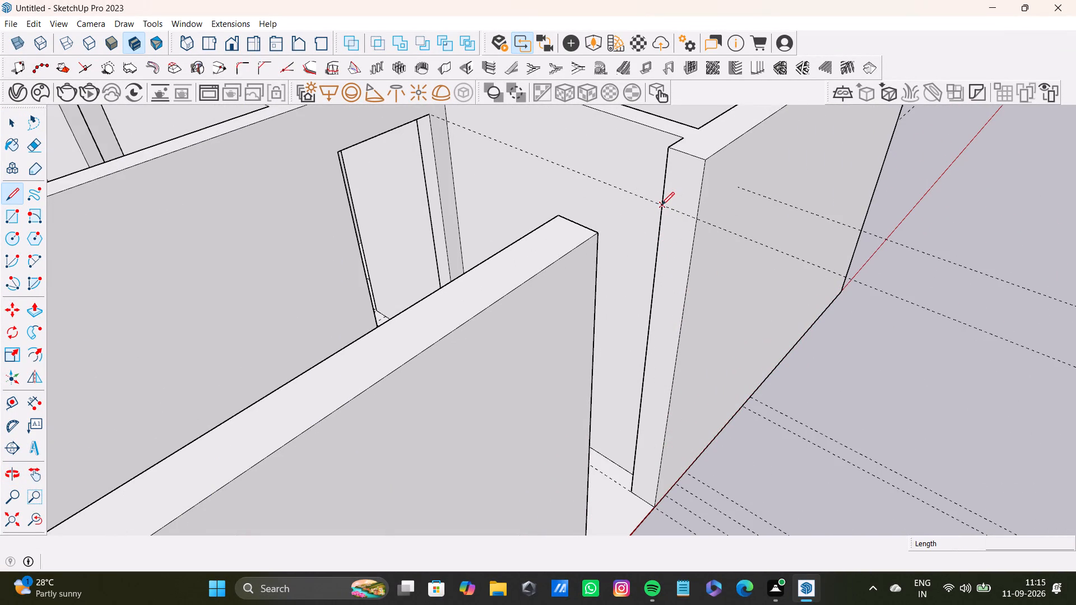
pyautogui.click(661, 204)
pyautogui.click(697, 217)
# Push/Pull the upper part of the exterior wall's end face across the entrance gap, closing the last 1/8" against the facing wall end.
pyautogui.press('space')
pyautogui.click(684, 202)
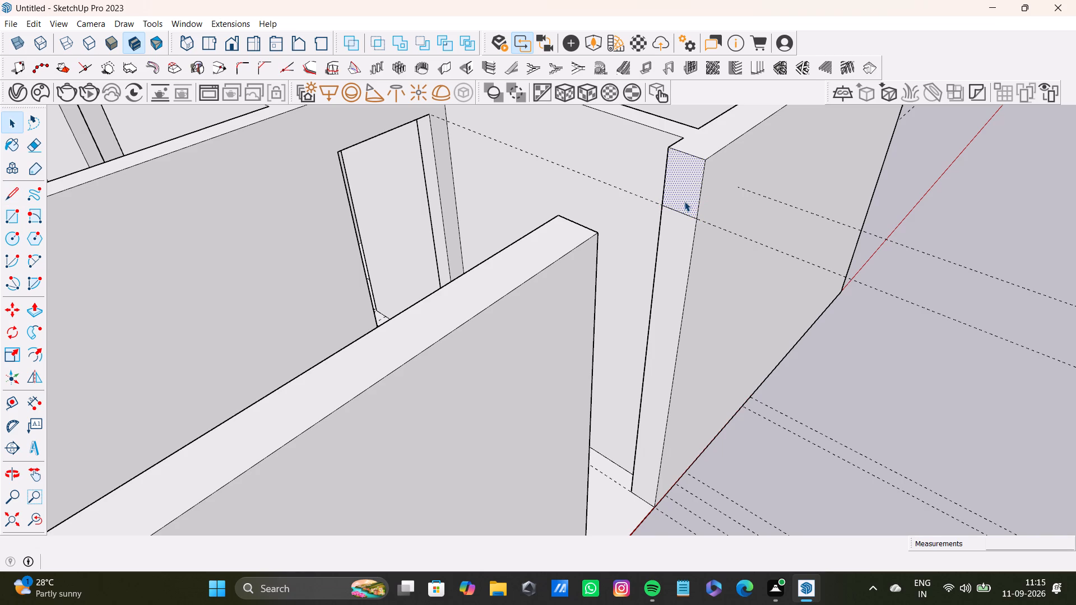
pyautogui.press('p')
pyautogui.click(684, 201)
pyautogui.click(569, 254)
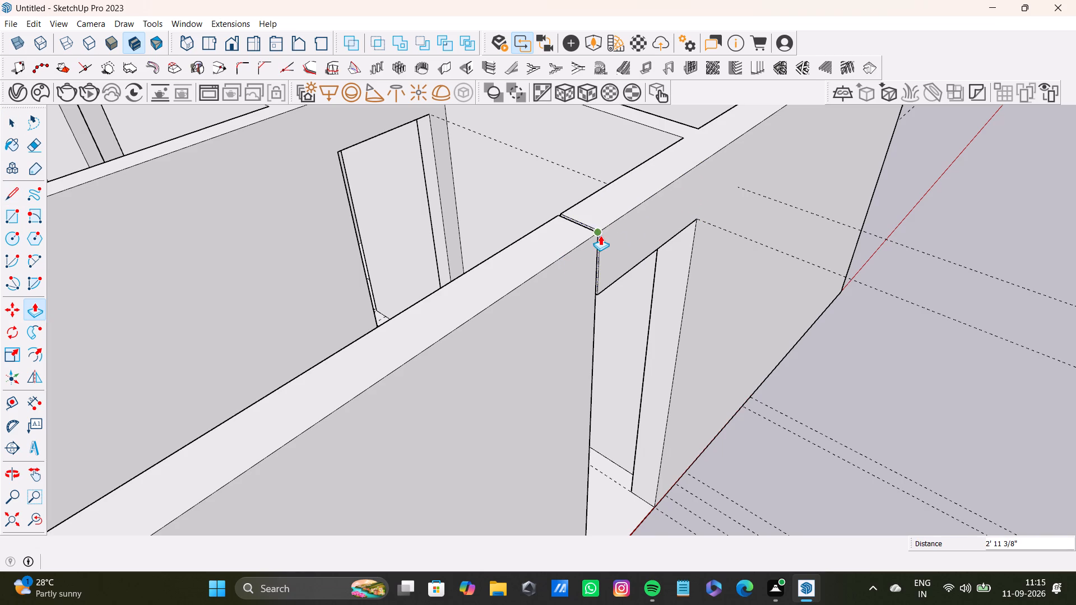
pyautogui.scroll(20, 600, 235)
pyautogui.click(618, 242)
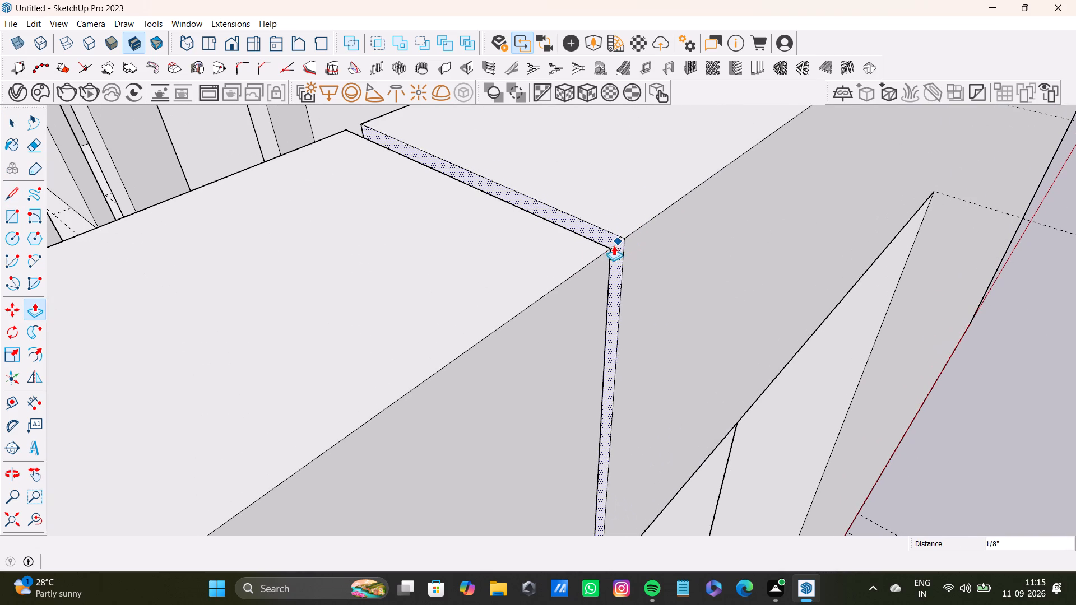
pyautogui.click(609, 246)
# Delete the vertical seam edge on the outer face where the entrance lintel meets the exterior wall.
pyautogui.scroll(-5, 606, 266)
pyautogui.press('space')
pyautogui.click(610, 280)
pyautogui.click(610, 288)
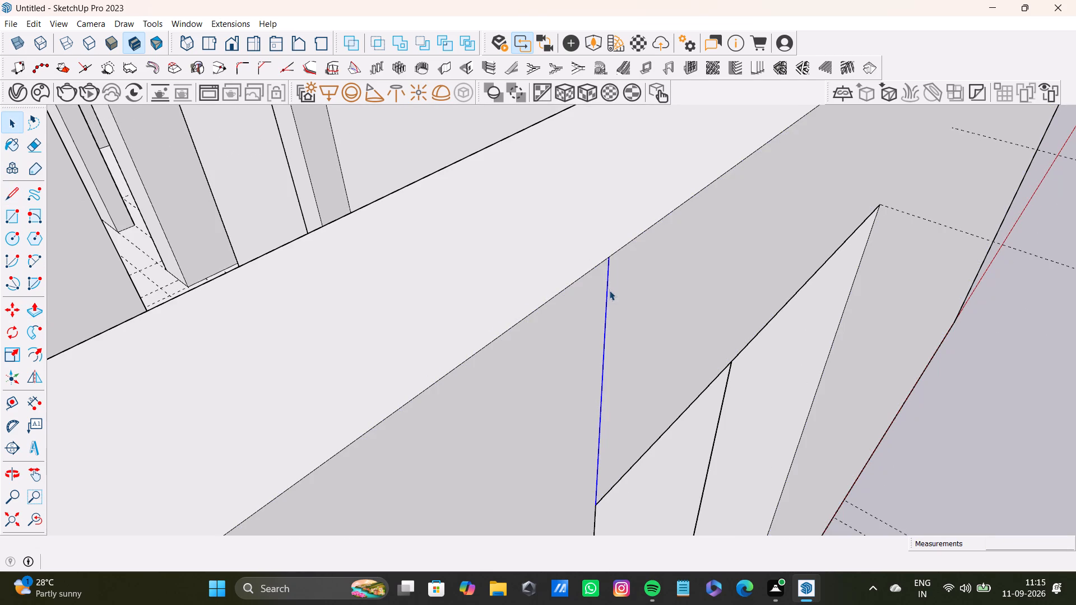
pyautogui.press('Delete')
# Inspect the whole floor plan from several angles for the door gaps and their lintels.
pyautogui.scroll(-10, 609, 267)
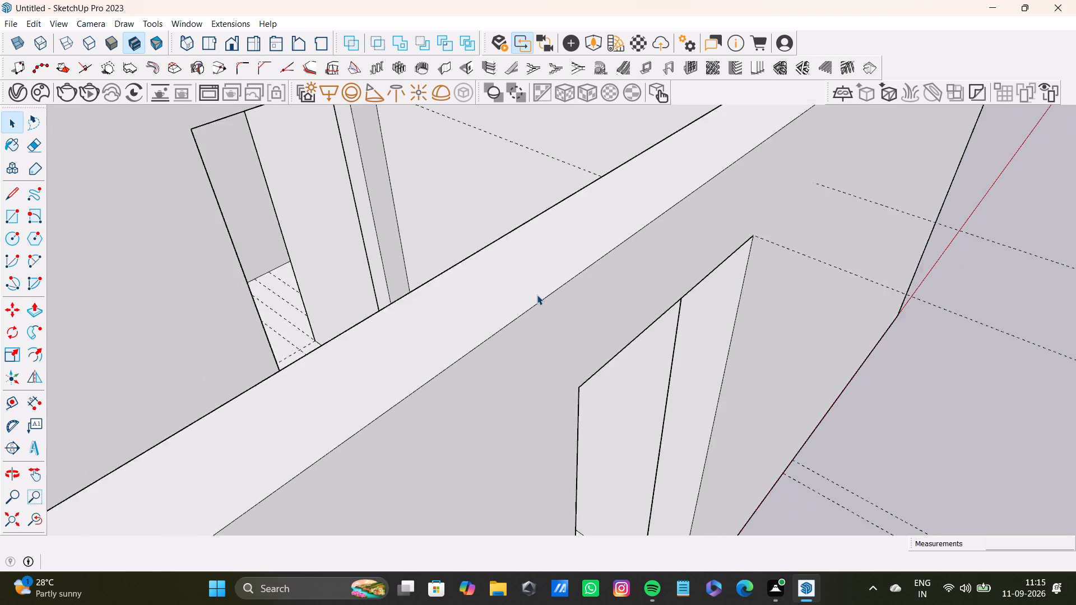
pyautogui.scroll(-20, 537, 295)
pyautogui.keyDown('shift'); pyautogui.moveTo(513, 314); pyautogui.dragTo(572, 282, button='middle'); pyautogui.keyUp('shift')
pyautogui.scroll(4, 409, 369)
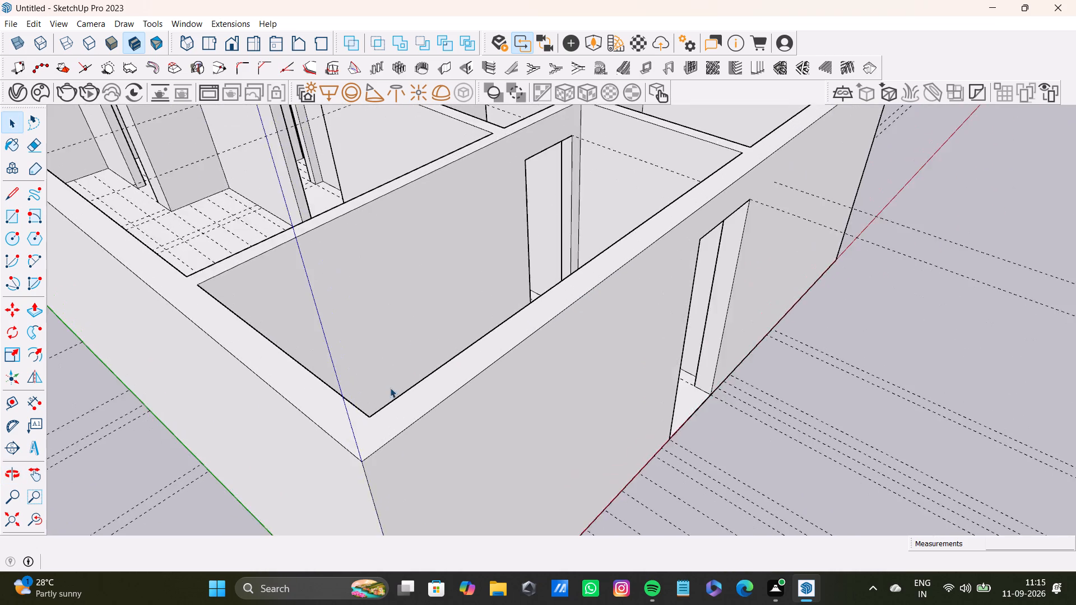
pyautogui.scroll(-9, 390, 388)
pyautogui.keyDown('shift'); pyautogui.moveTo(397, 376); pyautogui.dragTo(794, 388, button='middle'); pyautogui.keyUp('shift')
pyautogui.scroll(8, 398, 267)
pyautogui.moveTo(541, 335); pyautogui.dragTo(367, 462, button='middle')
pyautogui.scroll(-4, 359, 403)
pyautogui.keyDown('shift'); pyautogui.moveTo(356, 393); pyautogui.dragTo(439, 382, button='middle'); pyautogui.keyUp('shift')
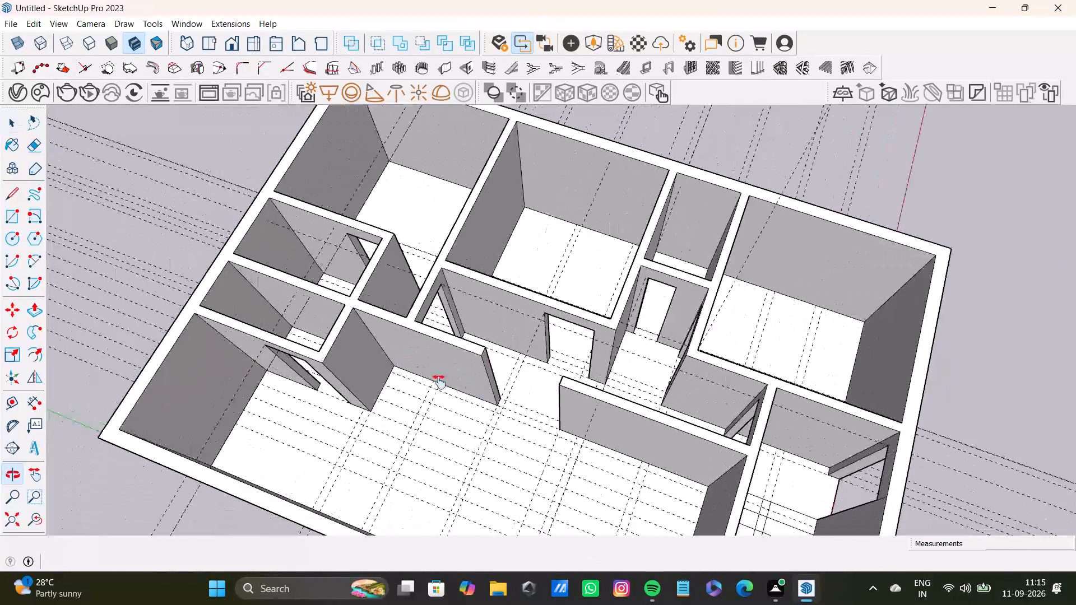
pyautogui.keyDown('shift'); pyautogui.moveTo(439, 382); pyautogui.dragTo(443, 392, button='middle'); pyautogui.keyUp('shift')
pyautogui.moveTo(516, 407); pyautogui.dragTo(229, 436, button='middle')
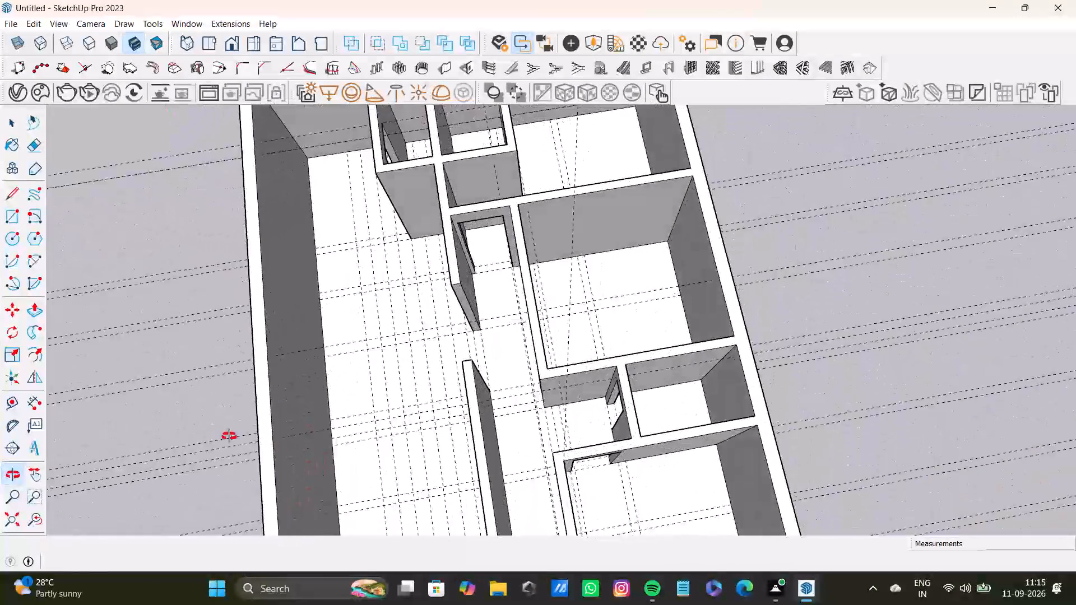
pyautogui.moveTo(229, 436); pyautogui.dragTo(226, 430, button='middle')
pyautogui.scroll(-1, 334, 370)
pyautogui.scroll(3, 485, 278)
pyautogui.scroll(-4, 430, 255)
pyautogui.keyDown('shift'); pyautogui.moveTo(428, 255); pyautogui.dragTo(509, 309, button='middle'); pyautogui.keyUp('shift')
pyautogui.scroll(3, 524, 319)
pyautogui.scroll(-4, 518, 319)
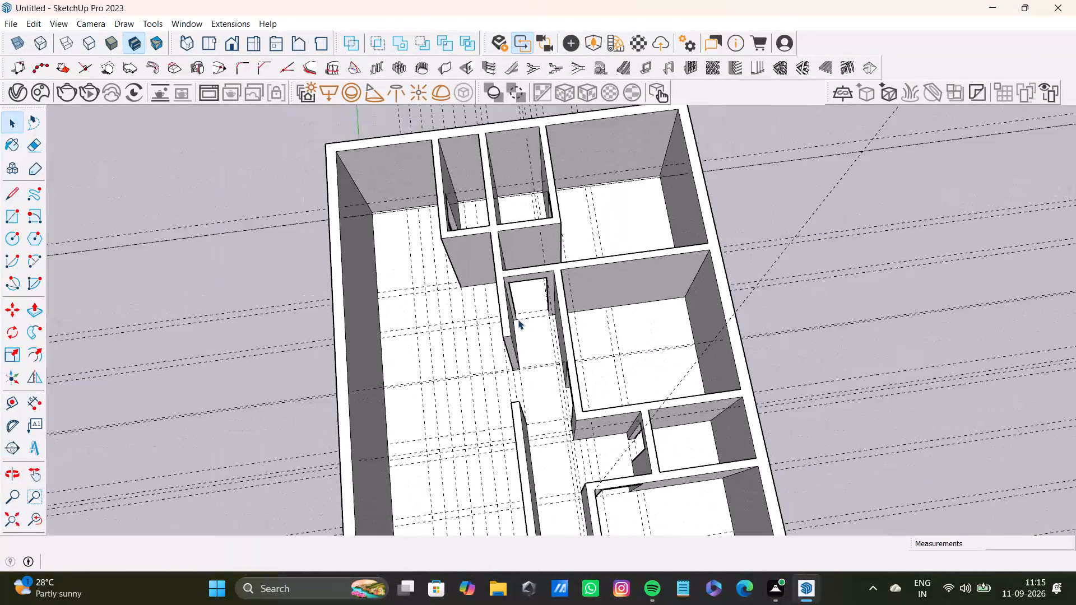
# Inspect the room door openings and lintels from several angles for leftover seam edges.
pyautogui.scroll(-4, 518, 319)
pyautogui.moveTo(517, 319); pyautogui.dragTo(496, 279, button='middle')
pyautogui.scroll(3, 567, 388)
pyautogui.moveTo(537, 422); pyautogui.dragTo(515, 460, button='middle')
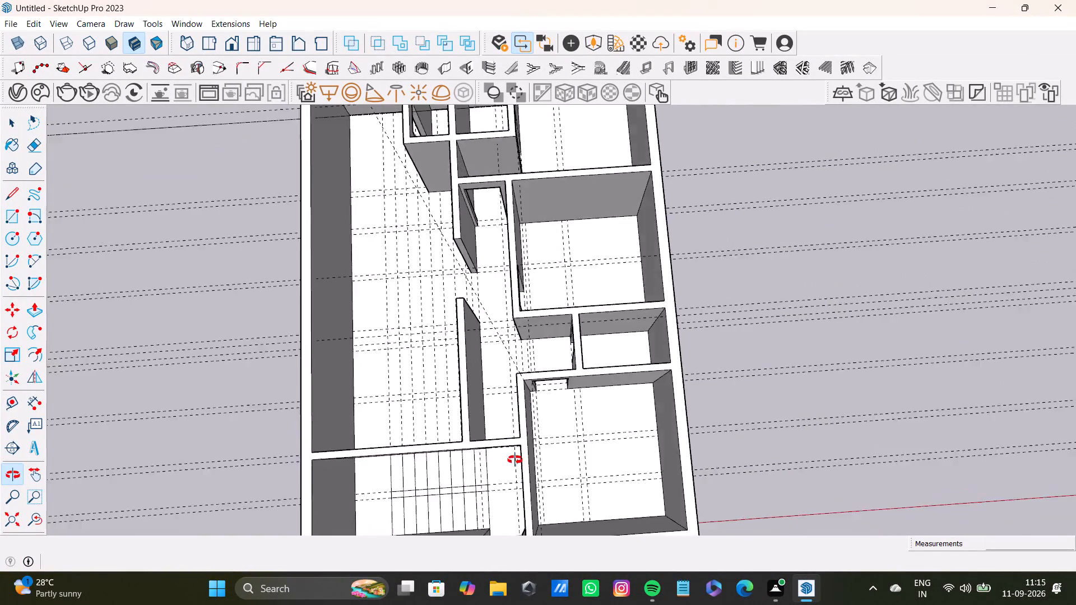
pyautogui.moveTo(515, 460); pyautogui.dragTo(457, 389, button='middle')
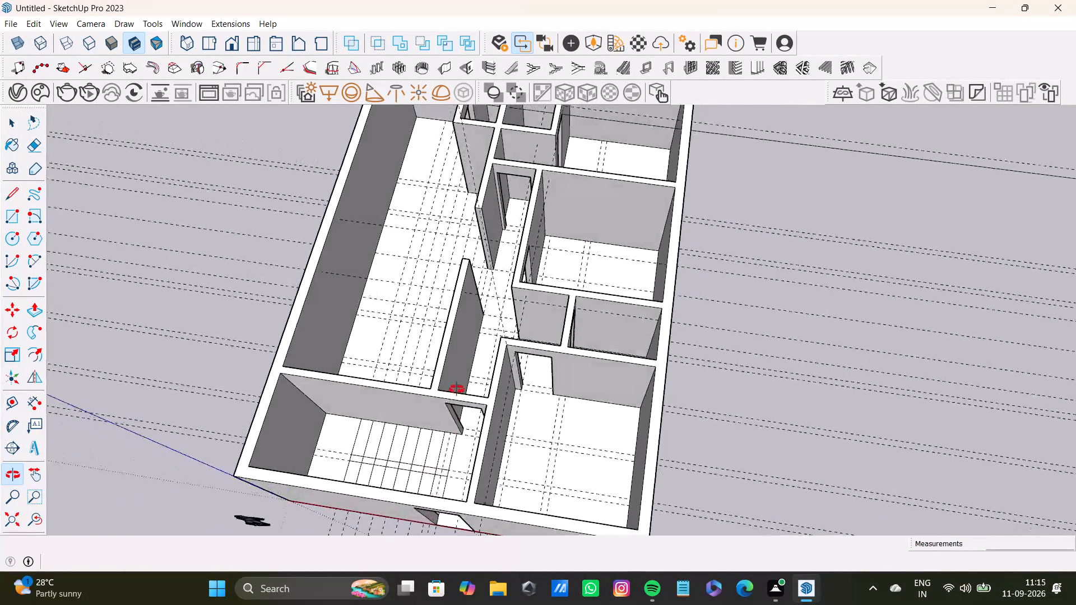
pyautogui.moveTo(457, 389); pyautogui.dragTo(215, 367, button='middle')
pyautogui.keyDown('shift'); pyautogui.moveTo(513, 282); pyautogui.dragTo(529, 371, button='middle'); pyautogui.keyUp('shift')
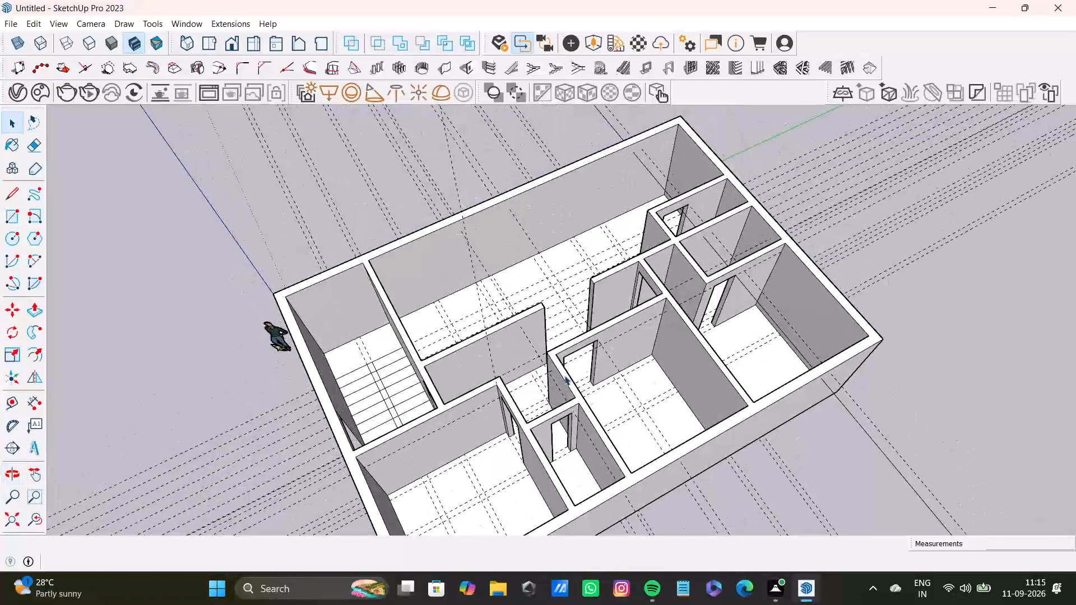
pyautogui.moveTo(460, 420); pyautogui.dragTo(291, 471, button='middle')
pyautogui.scroll(8, 440, 369)
pyautogui.moveTo(539, 353); pyautogui.dragTo(238, 325, button='middle')
pyautogui.scroll(5, 394, 271)
pyautogui.keyDown('shift'); pyautogui.moveTo(457, 248); pyautogui.dragTo(421, 281, button='middle'); pyautogui.keyUp('shift')
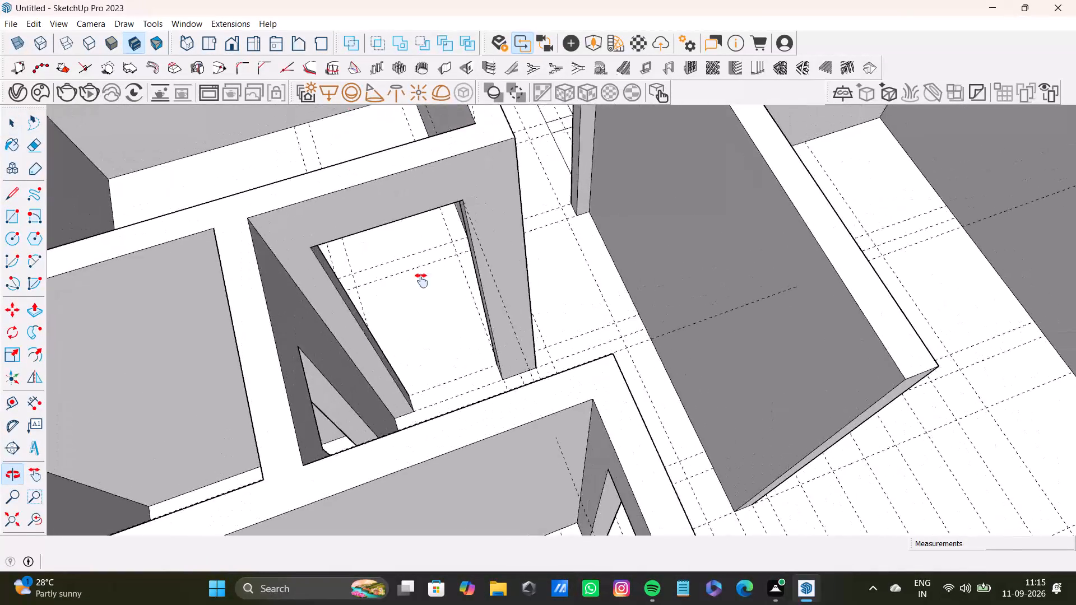
pyautogui.keyDown('shift'); pyautogui.moveTo(421, 281); pyautogui.dragTo(317, 347, button='middle'); pyautogui.keyUp('shift')
# Delete the vertical seam edge above the entrance door on the inner face of the stair room's exterior wall.
pyautogui.keyDown('shift'); pyautogui.scroll(-8, 317, 347); pyautogui.keyUp('shift')
pyautogui.keyDown('shift'); pyautogui.moveTo(340, 339); pyautogui.dragTo(369, 294, button='middle'); pyautogui.keyUp('shift')
pyautogui.scroll(-7, 400, 285)
pyautogui.keyDown('shift'); pyautogui.moveTo(402, 272); pyautogui.dragTo(419, 266, button='middle'); pyautogui.keyUp('shift')
pyautogui.scroll(17, 397, 109)
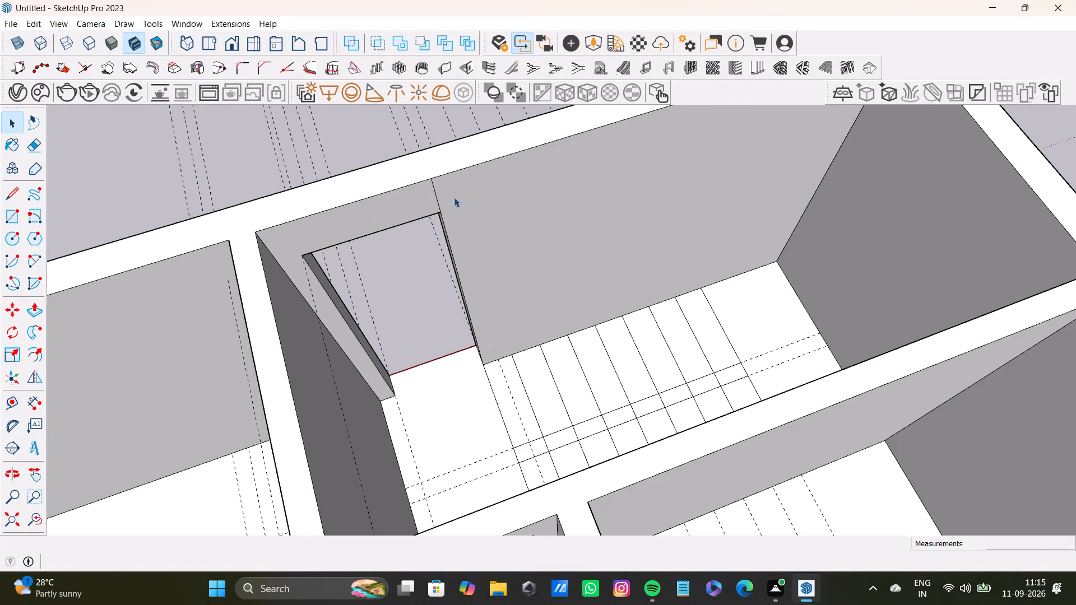
pyautogui.click(438, 200)
pyautogui.press('Delete')
# Push/Pull the end face of the freestanding hall partition back about 10'3", flush with the stair room wall.
pyautogui.scroll(-16, 444, 248)
pyautogui.keyDown('shift'); pyautogui.moveTo(479, 351); pyautogui.dragTo(457, 295, button='middle'); pyautogui.keyUp('shift')
pyautogui.scroll(6, 489, 433)
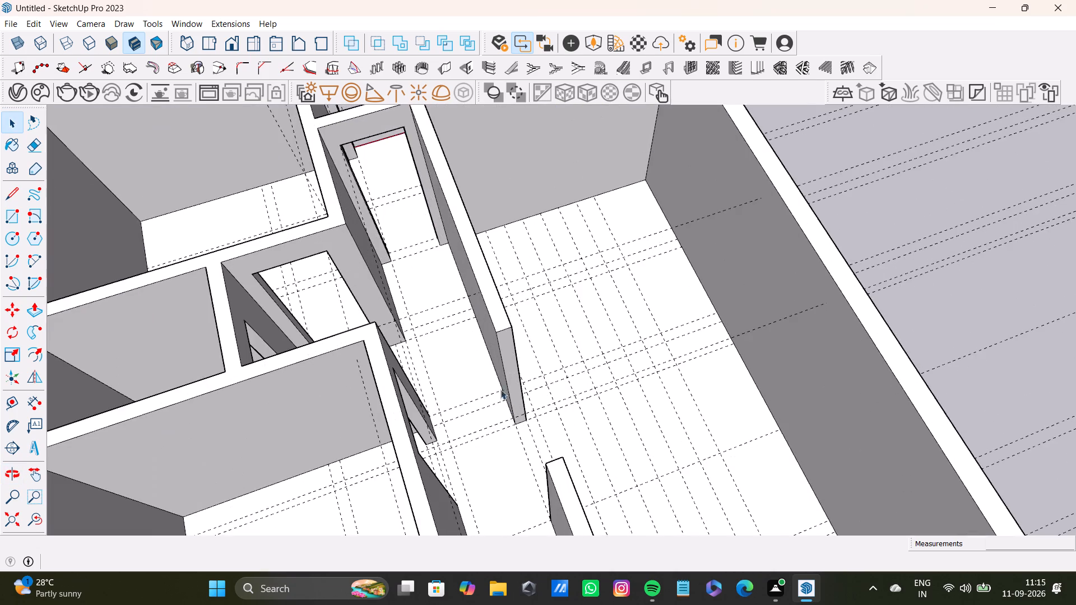
pyautogui.scroll(4, 500, 389)
pyautogui.click(509, 332)
pyautogui.press('p')
pyautogui.click(505, 342)
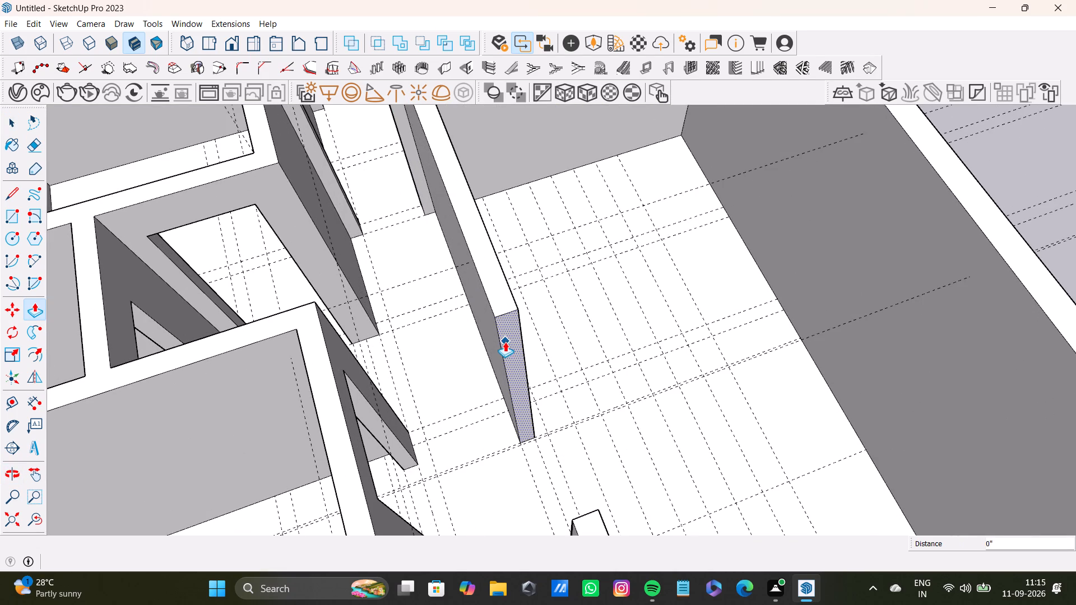
pyautogui.scroll(-6, 464, 295)
pyautogui.moveTo(464, 295); pyautogui.dragTo(532, 404, button='middle')
pyautogui.scroll(3, 524, 332)
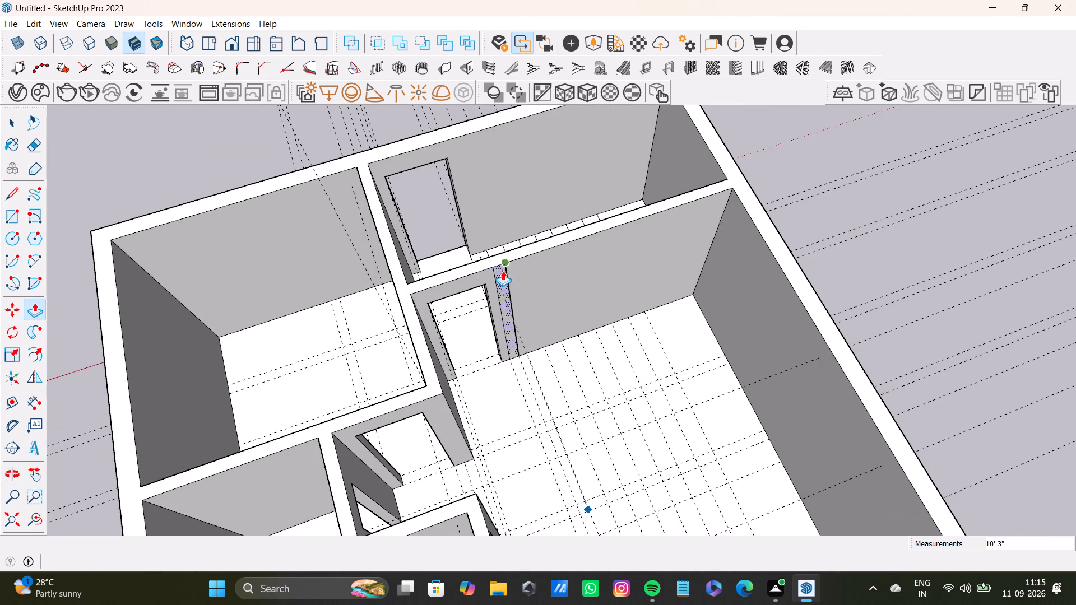
pyautogui.click(491, 278)
pyautogui.press('space')
# Delete the two vertical edges left on the stair room wall beside the door where the partition was removed.
pyautogui.scroll(6, 496, 276)
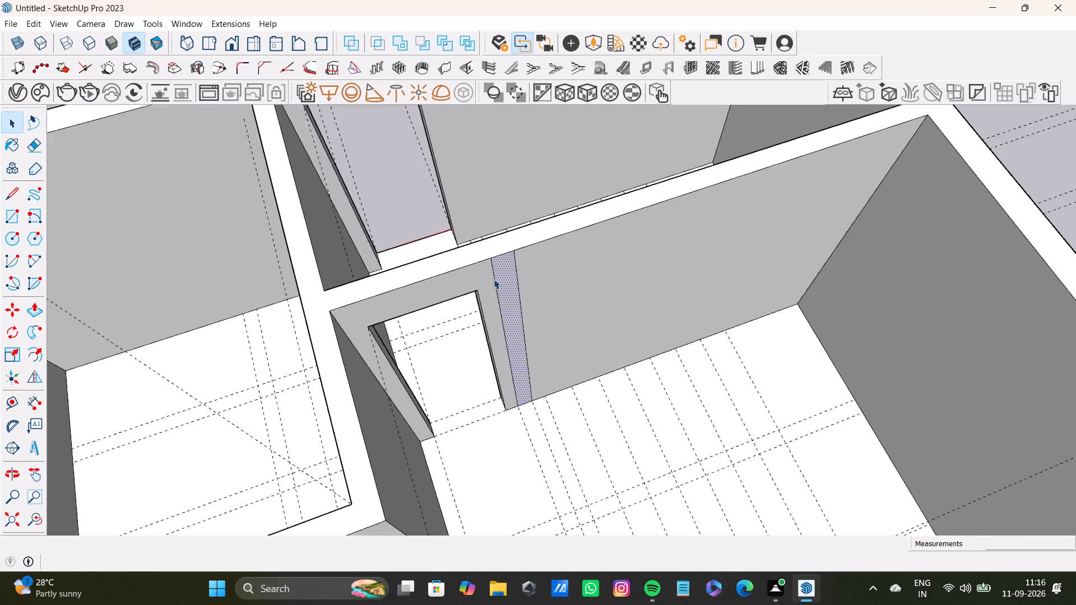
pyautogui.scroll(5, 494, 279)
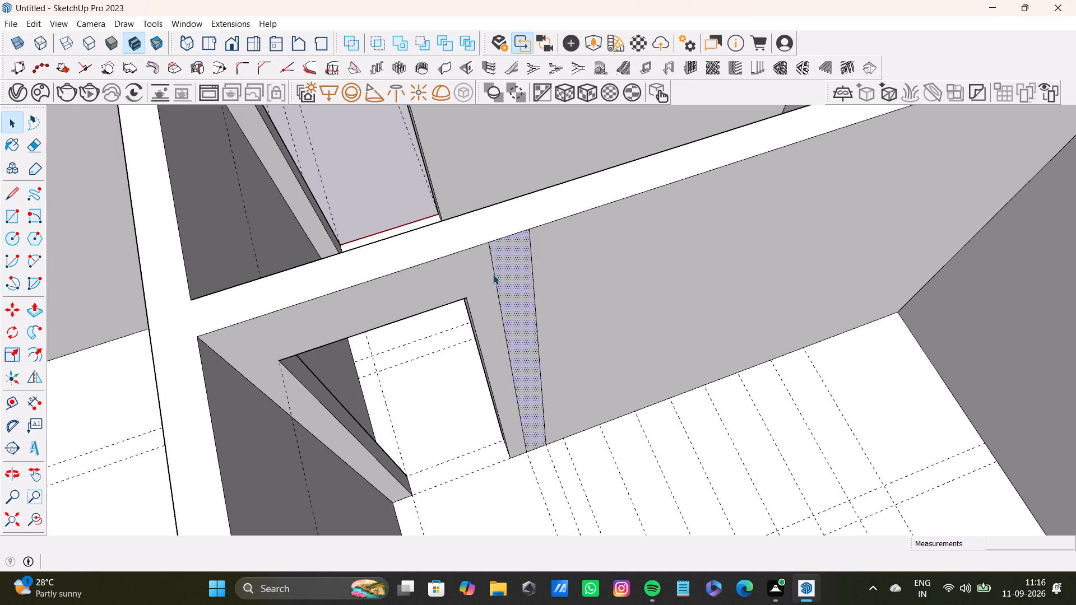
pyautogui.click(493, 274)
pyautogui.press('Delete')
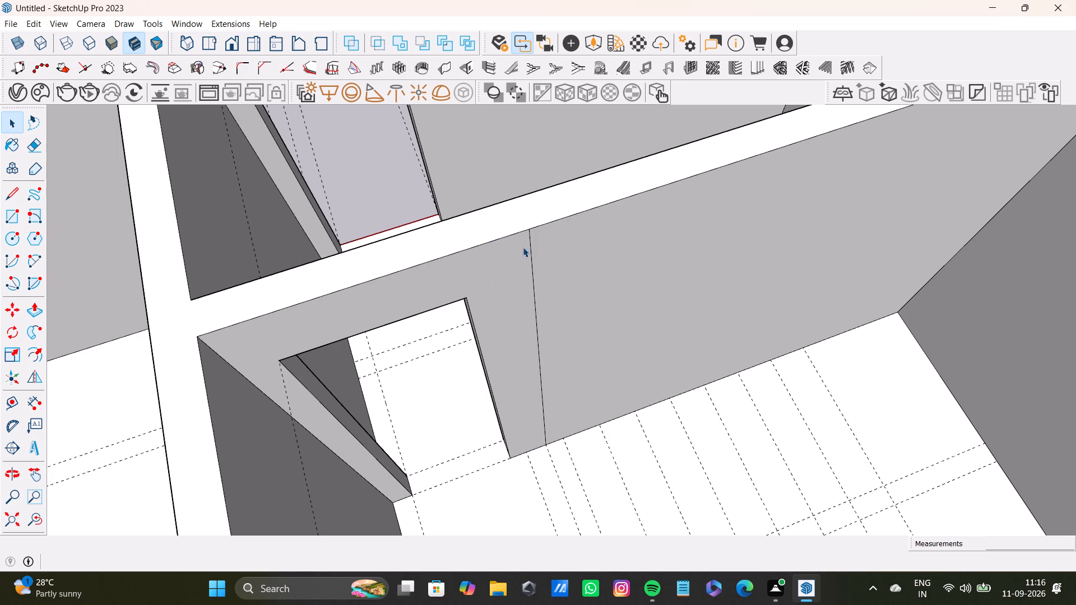
pyautogui.click(533, 249)
pyautogui.click(531, 254)
pyautogui.press('Delete')
# Inspect the whole floor plan from several angles, checking the hall, door openings and remaining freestanding partition.
pyautogui.scroll(-19, 501, 200)
pyautogui.moveTo(536, 337); pyautogui.dragTo(248, 280, button='middle')
pyautogui.scroll(9, 518, 257)
pyautogui.scroll(-10, 469, 273)
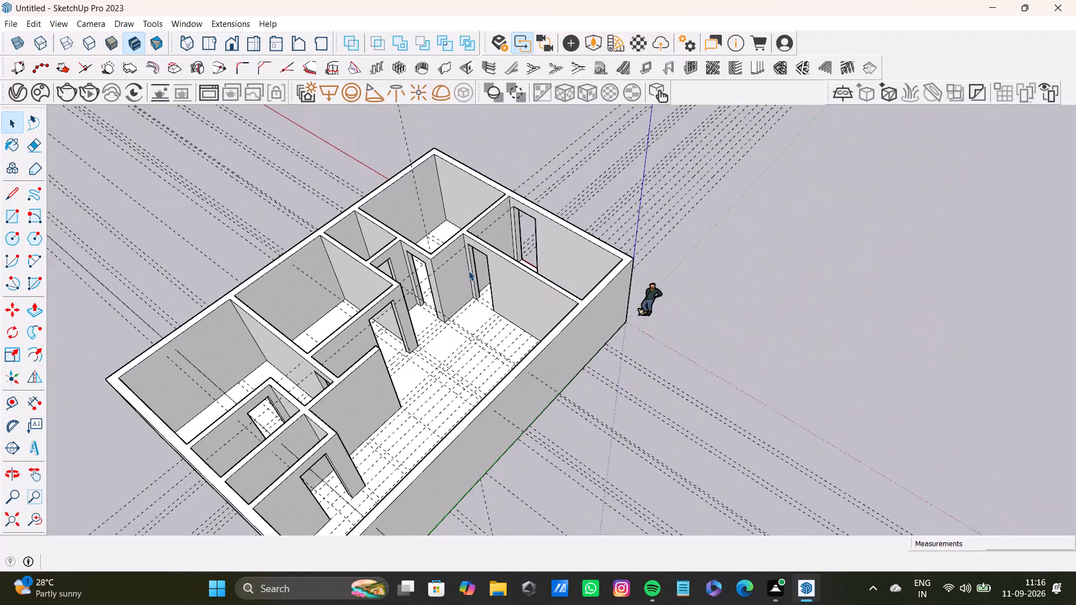
pyautogui.scroll(-3, 469, 271)
pyautogui.moveTo(469, 269); pyautogui.dragTo(350, 303, button='middle')
pyautogui.scroll(5, 411, 274)
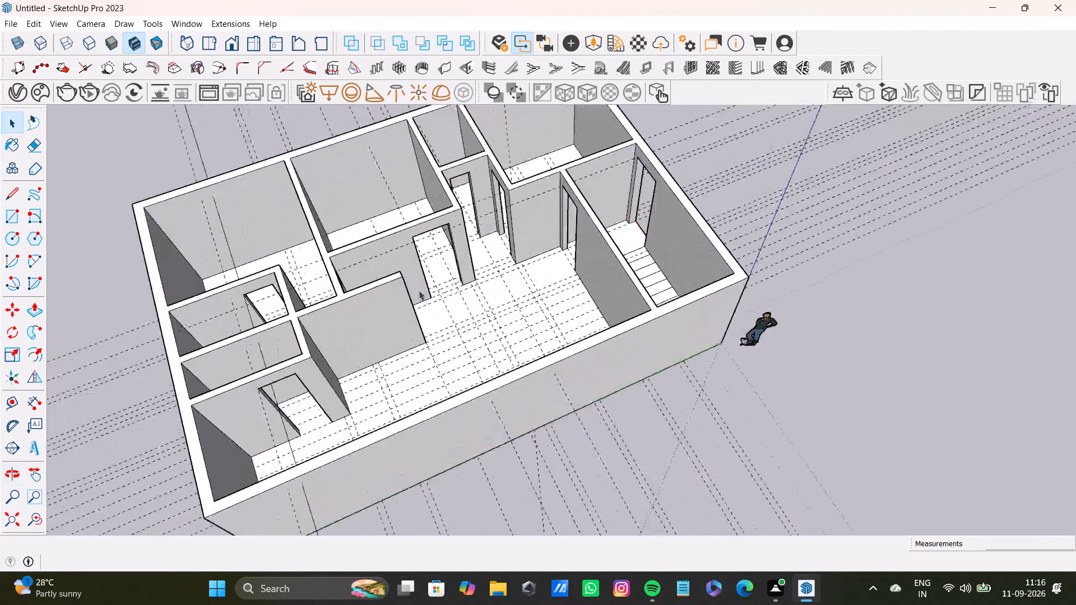
pyautogui.scroll(3, 419, 290)
pyautogui.moveTo(434, 300); pyautogui.dragTo(175, 269, button='middle')
pyautogui.scroll(-10, 325, 225)
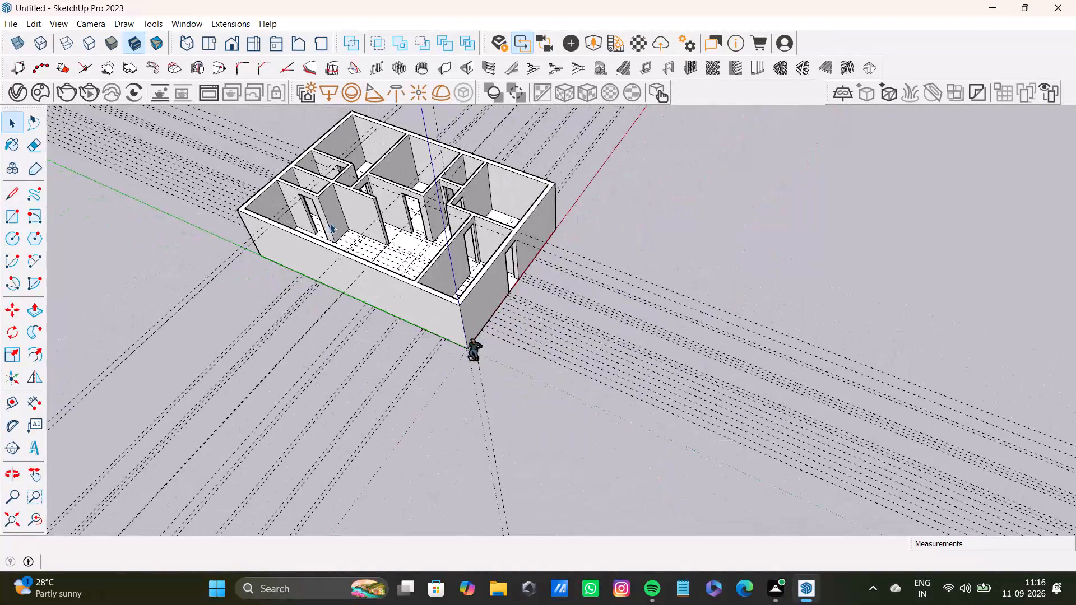
pyautogui.scroll(-3, 330, 223)
pyautogui.scroll(15, 332, 217)
pyautogui.scroll(-3, 360, 230)
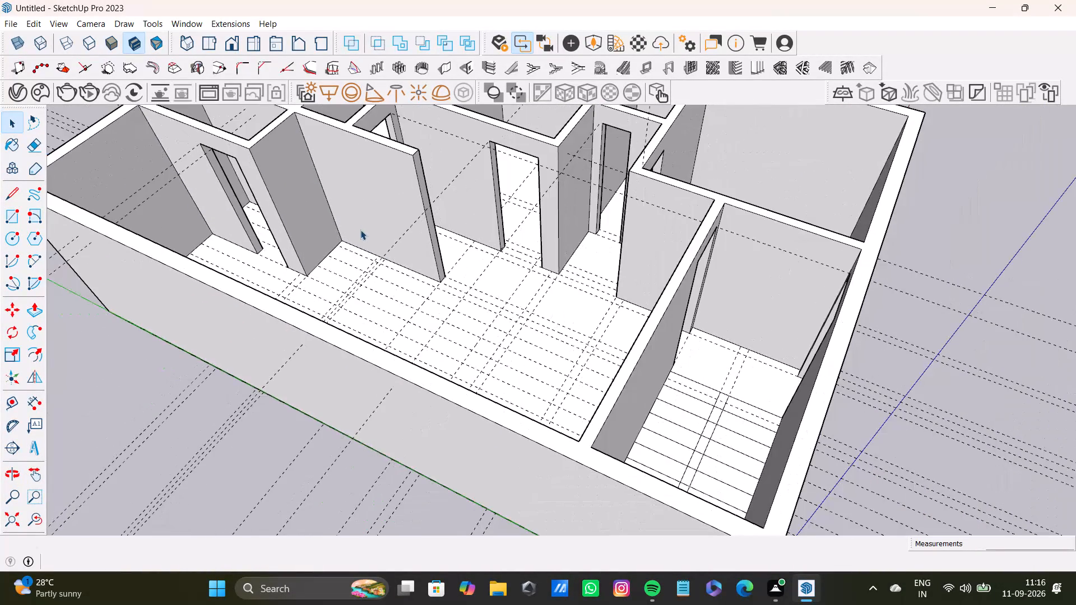
pyautogui.scroll(-5, 361, 230)
pyautogui.scroll(1, 379, 239)
pyautogui.moveTo(379, 239); pyautogui.dragTo(411, 230, button='middle')
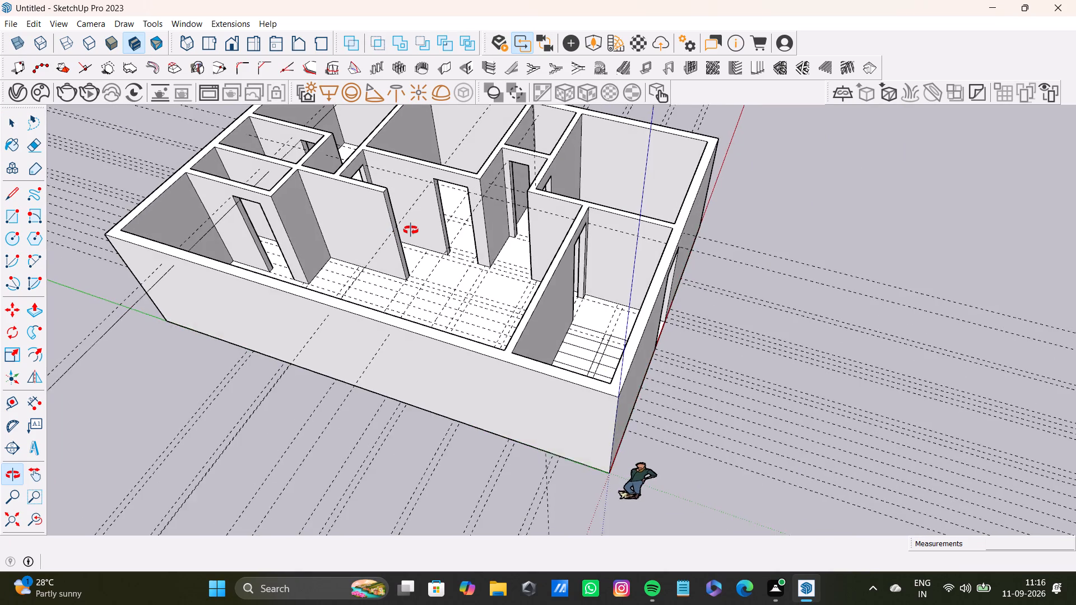
pyautogui.moveTo(411, 230); pyautogui.dragTo(190, 213, button='middle')
pyautogui.scroll(7, 438, 197)
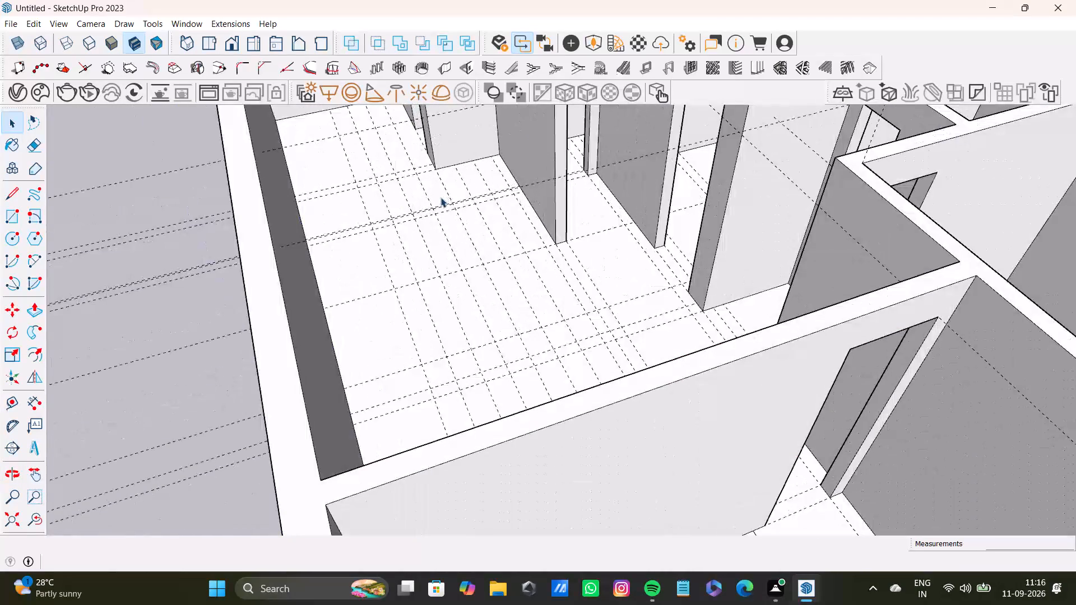
pyautogui.scroll(-5, 437, 197)
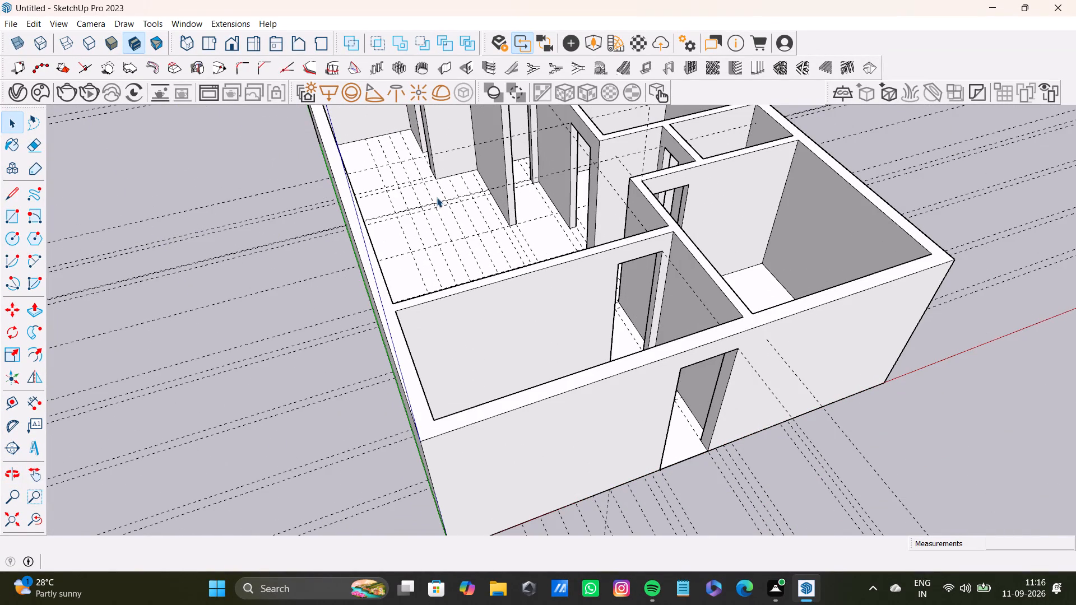
pyautogui.scroll(-4, 442, 183)
pyautogui.keyDown('shift'); pyautogui.moveTo(445, 182); pyautogui.dragTo(475, 325, button='middle'); pyautogui.keyUp('shift')
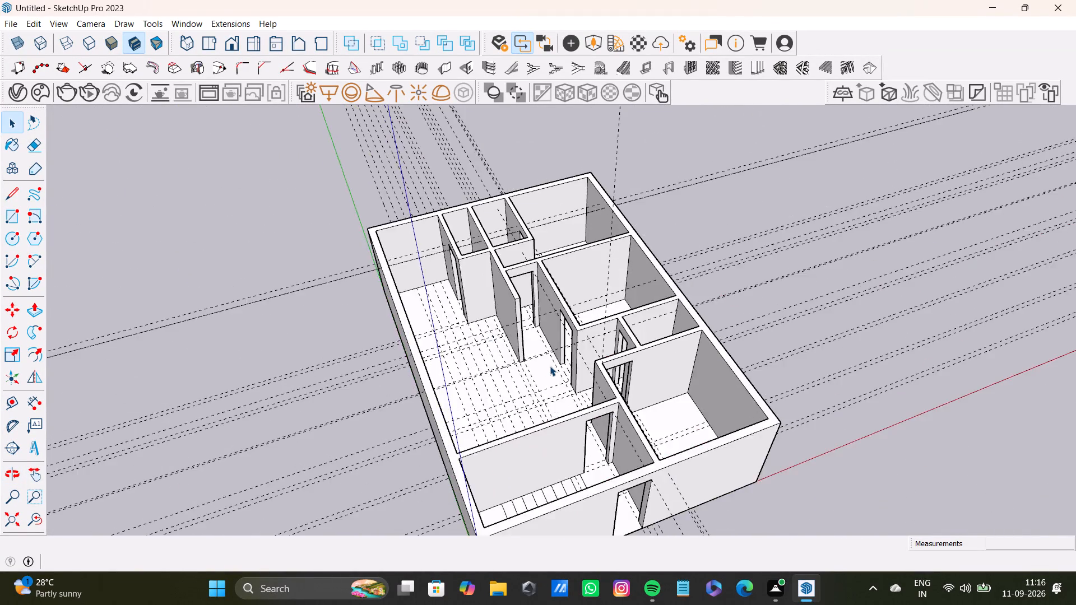
pyautogui.scroll(3, 550, 366)
pyautogui.moveTo(569, 346); pyautogui.dragTo(535, 452, button='middle')
pyautogui.moveTo(591, 456); pyautogui.dragTo(321, 406, button='middle')
pyautogui.scroll(3, 469, 307)
pyautogui.keyDown('shift'); pyautogui.moveTo(471, 296); pyautogui.dragTo(265, 285, button='middle'); pyautogui.keyUp('shift')
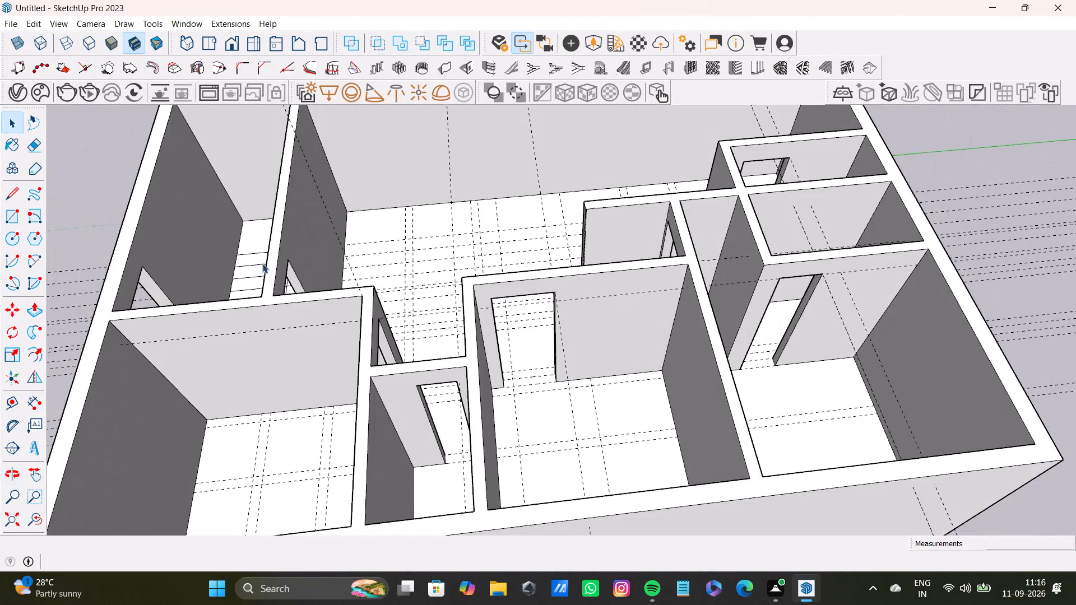
pyautogui.keyDown('shift'); pyautogui.scroll(3, 296, 242); pyautogui.keyUp('shift')
pyautogui.keyDown('shift'); pyautogui.moveTo(324, 234); pyautogui.dragTo(407, 241, button='middle'); pyautogui.keyUp('shift')
pyautogui.moveTo(431, 337); pyautogui.dragTo(791, 299, button='middle')
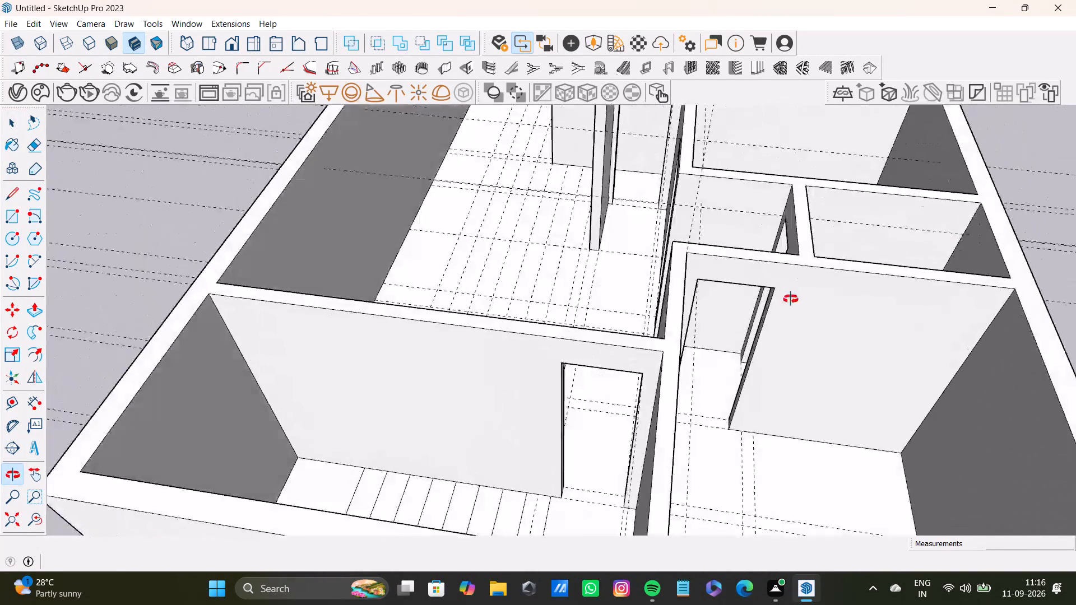
pyautogui.moveTo(791, 299); pyautogui.dragTo(798, 314, button='middle')
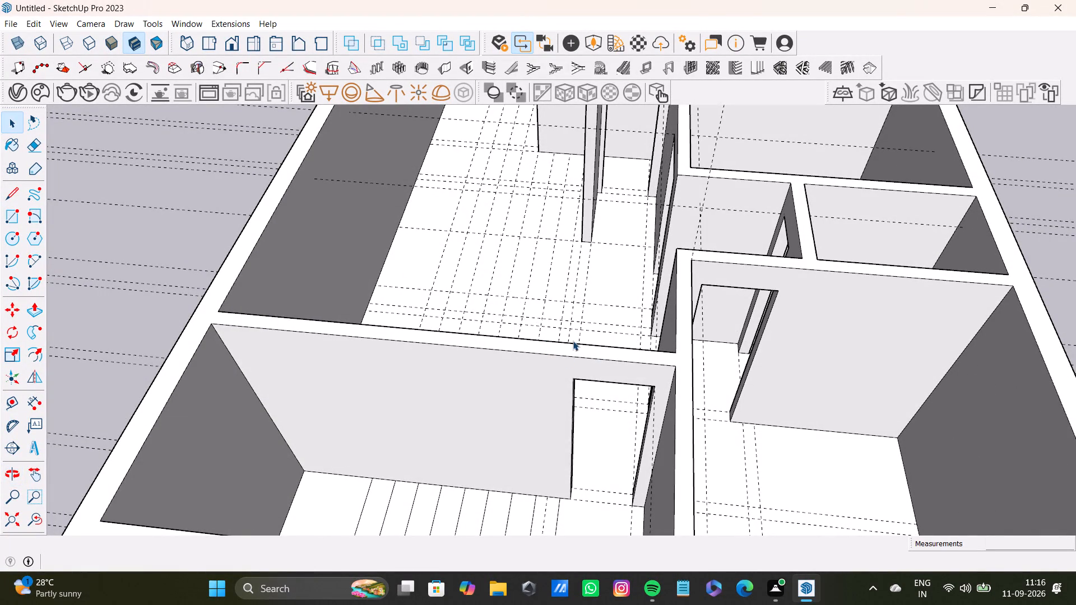
pyautogui.keyDown('shift'); pyautogui.moveTo(573, 341); pyautogui.dragTo(554, 383, button='middle'); pyautogui.keyUp('shift')
pyautogui.moveTo(552, 385); pyautogui.dragTo(516, 413, button='middle')
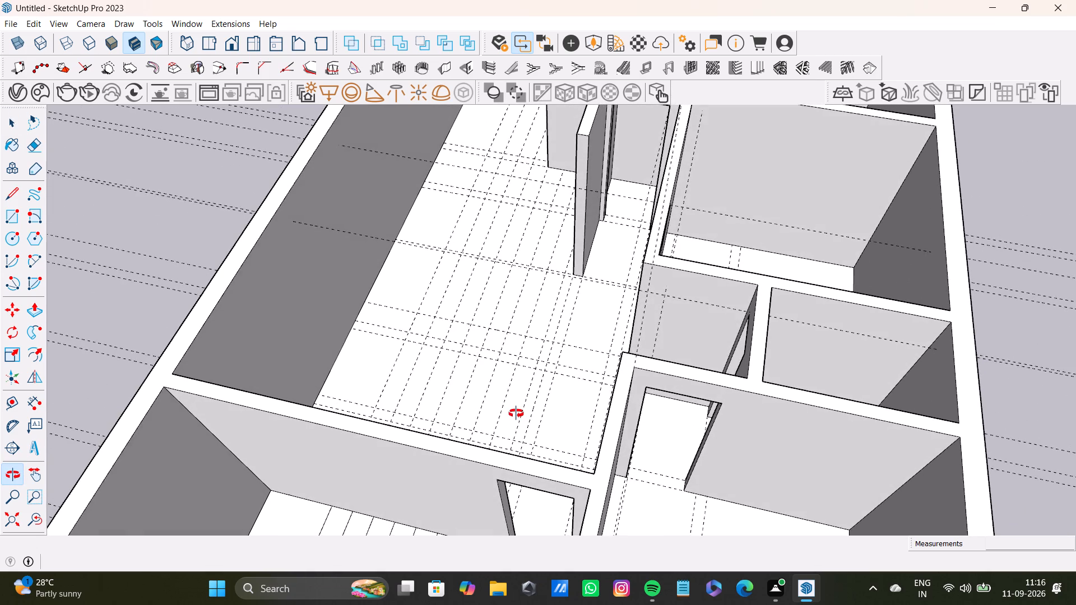
pyautogui.moveTo(516, 413); pyautogui.dragTo(533, 427, button='middle')
pyautogui.scroll(-7, 533, 366)
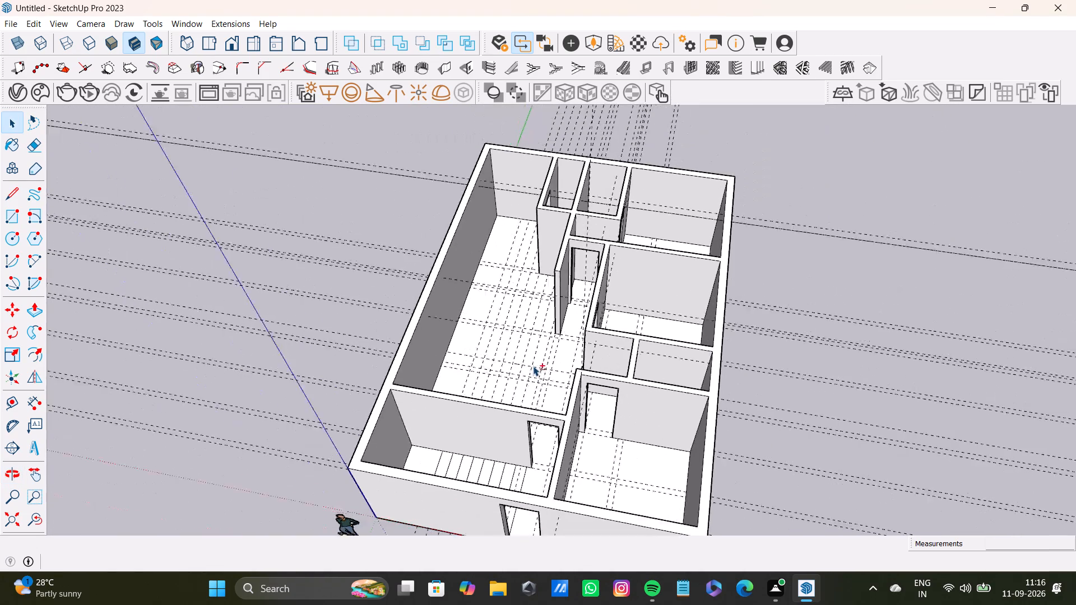
pyautogui.scroll(-1, 533, 366)
pyautogui.keyDown('shift'); pyautogui.moveTo(533, 364); pyautogui.dragTo(466, 397, button='middle'); pyautogui.keyUp('shift')
pyautogui.moveTo(464, 393); pyautogui.dragTo(678, 327, button='middle')
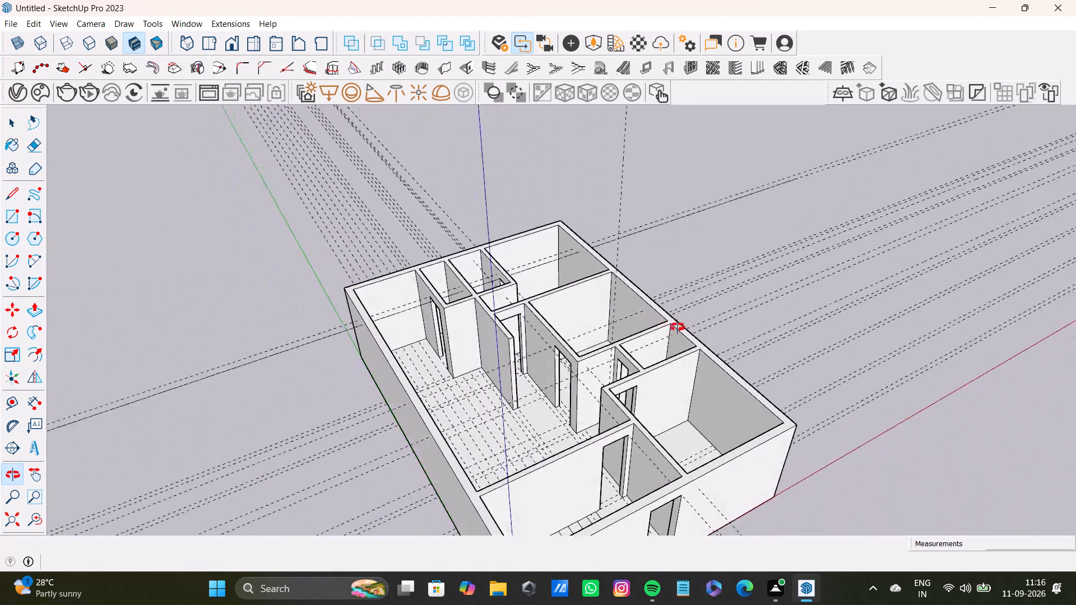
pyautogui.moveTo(678, 327); pyautogui.dragTo(689, 332, button='middle')
pyautogui.scroll(4, 486, 330)
pyautogui.keyDown('shift'); pyautogui.moveTo(498, 328); pyautogui.dragTo(420, 255, button='middle'); pyautogui.keyUp('shift')
pyautogui.moveTo(407, 272); pyautogui.dragTo(607, 274, button='middle')
pyautogui.scroll(4, 466, 310)
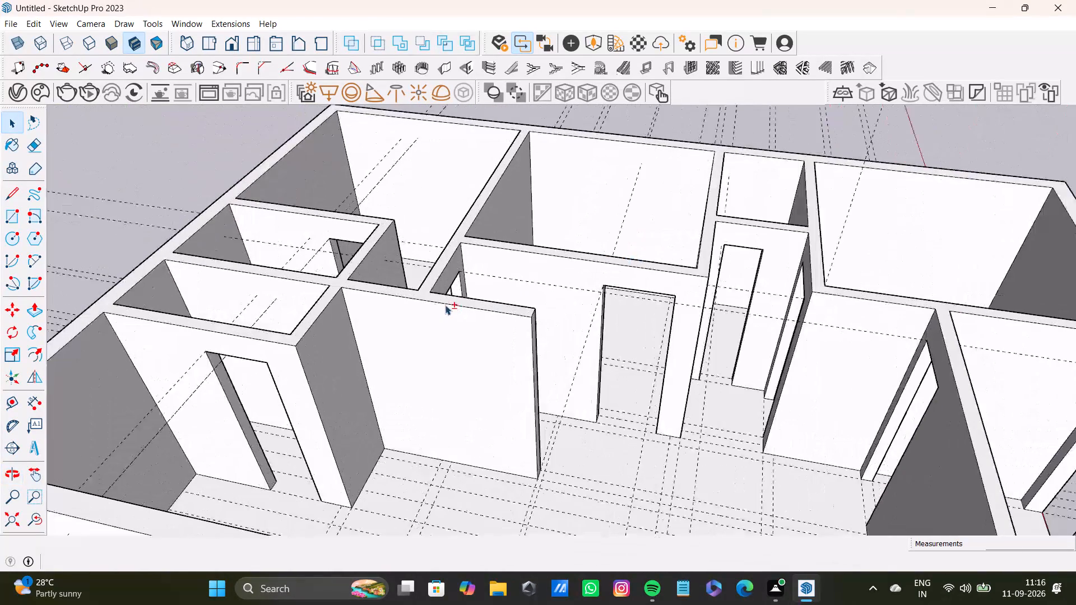
pyautogui.scroll(-7, 429, 246)
pyautogui.moveTo(472, 281); pyautogui.dragTo(402, 395, button='middle')
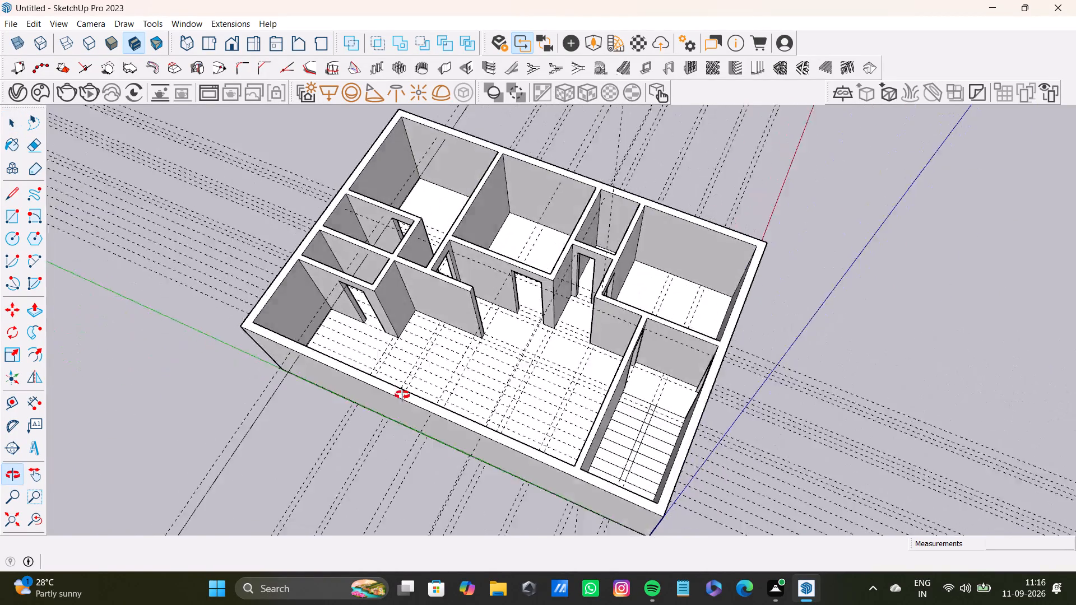
pyautogui.moveTo(402, 395); pyautogui.dragTo(332, 401, button='middle')
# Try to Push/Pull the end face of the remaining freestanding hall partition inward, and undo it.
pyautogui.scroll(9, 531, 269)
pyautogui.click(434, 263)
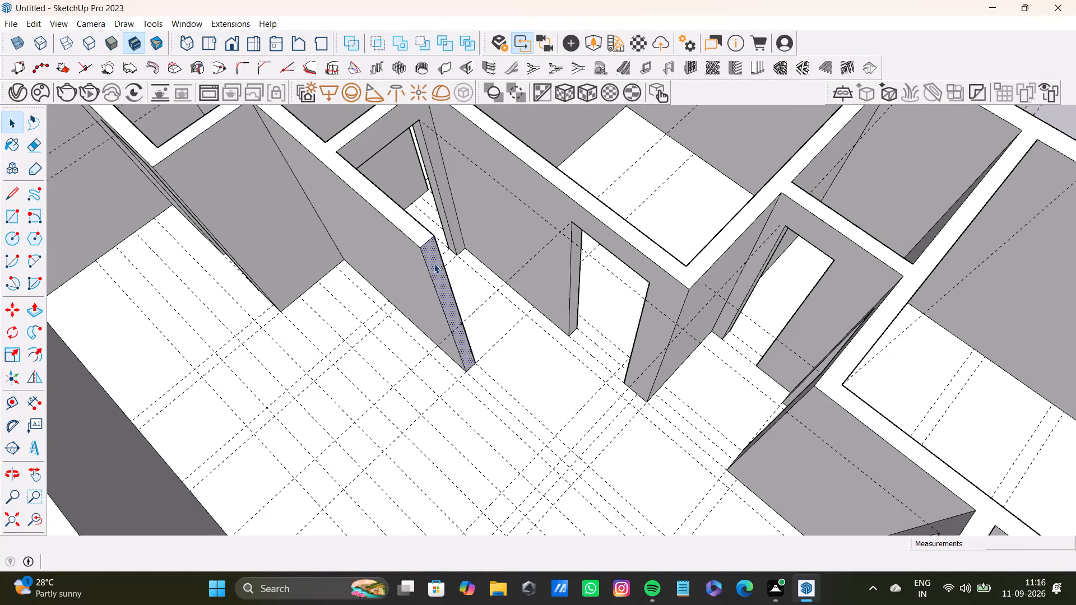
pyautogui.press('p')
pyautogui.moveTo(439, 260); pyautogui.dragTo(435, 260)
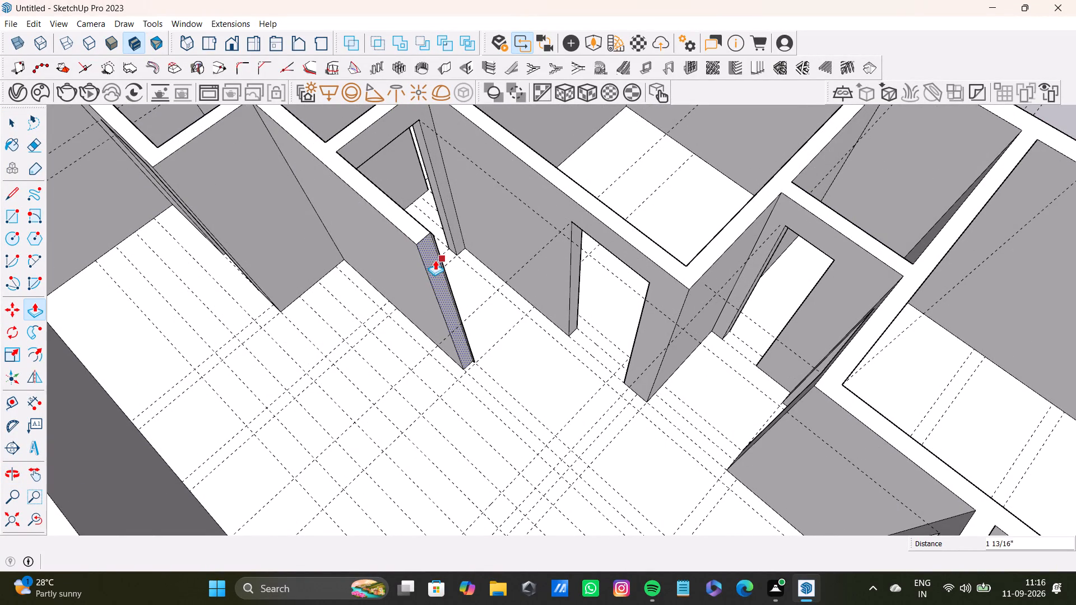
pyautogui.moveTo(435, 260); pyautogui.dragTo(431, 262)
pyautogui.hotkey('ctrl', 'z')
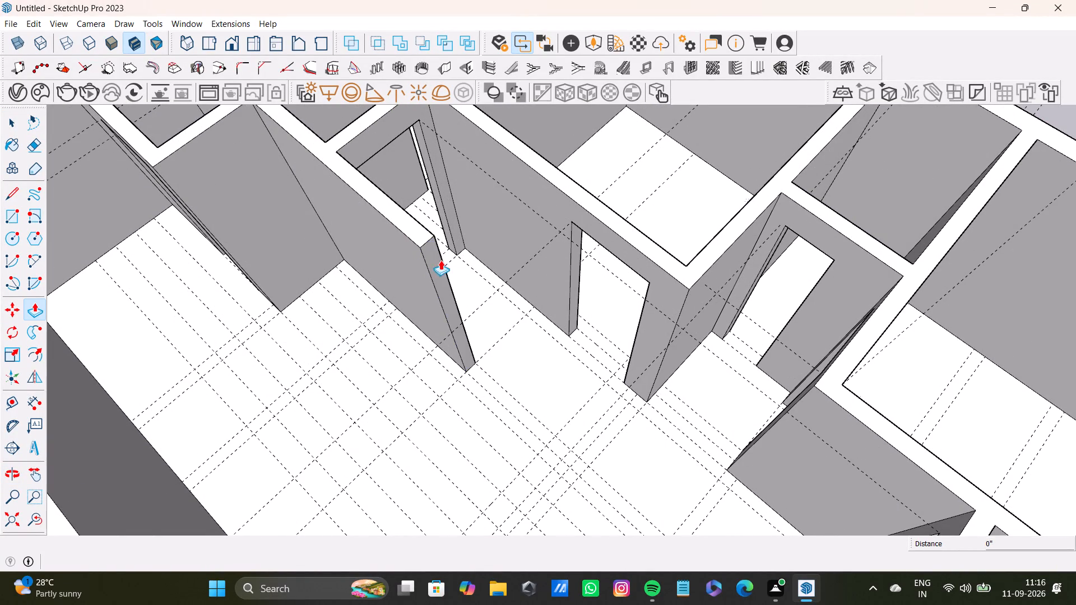
# Delete the extra vertical edge beside the end corner on the side face of the remaining freestanding hall partition.
pyautogui.scroll(1, 464, 276)
pyautogui.moveTo(464, 276); pyautogui.dragTo(323, 307, button='middle')
pyautogui.scroll(4, 421, 232)
pyautogui.keyDown('shift'); pyautogui.moveTo(444, 218); pyautogui.dragTo(474, 323, button='middle'); pyautogui.keyUp('shift')
pyautogui.moveTo(489, 322); pyautogui.dragTo(358, 302, button='middle')
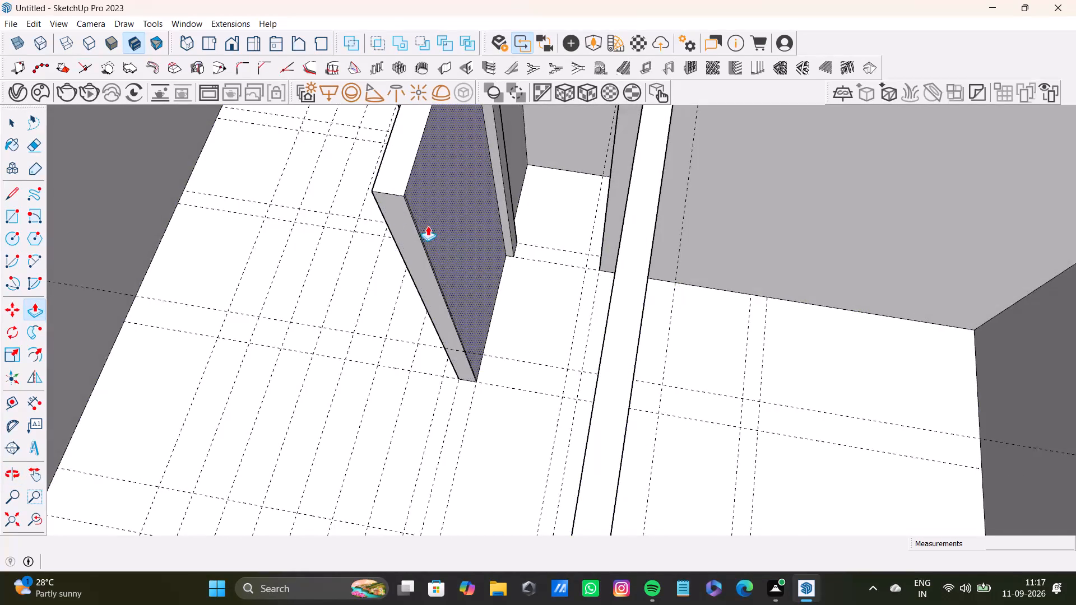
pyautogui.press('space')
pyautogui.scroll(18, 390, 210)
pyautogui.click(423, 213)
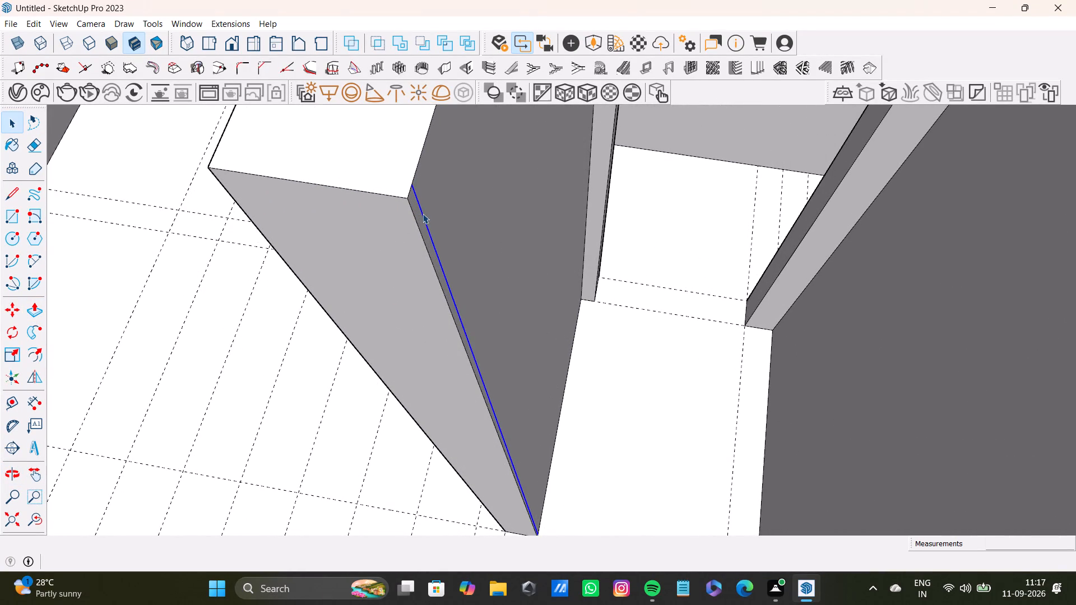
pyautogui.press('Delete')
pyautogui.scroll(-11, 421, 201)
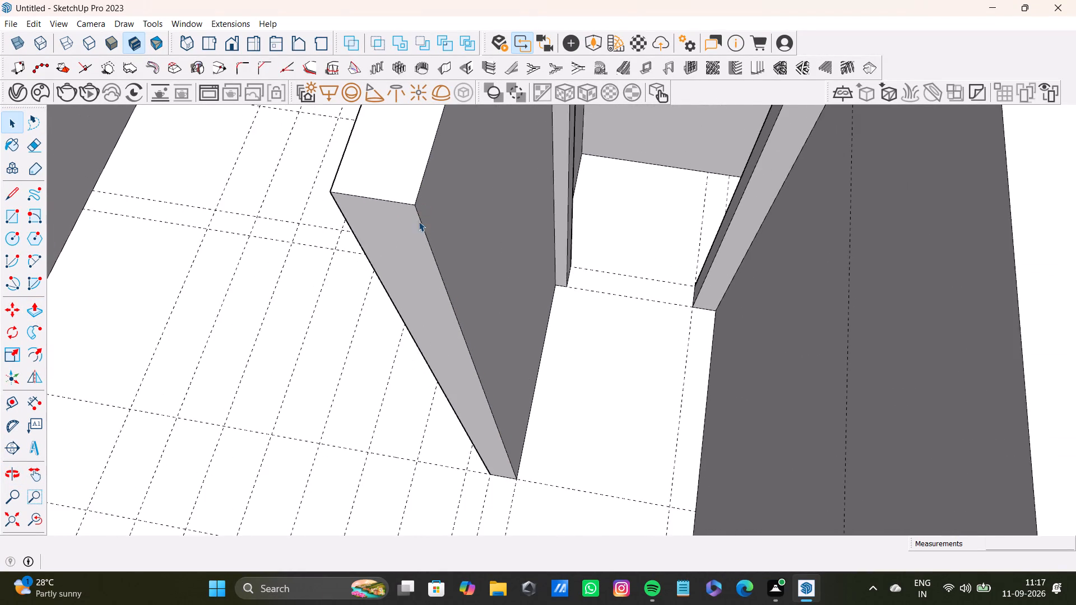
# Inspect the whole floor plan from several angles, checking the freestanding hall partition, door openings and stair room.
pyautogui.scroll(-20, 419, 221)
pyautogui.keyDown('shift'); pyautogui.moveTo(409, 244); pyautogui.dragTo(449, 227, button='middle'); pyautogui.keyUp('shift')
pyautogui.moveTo(465, 230); pyautogui.dragTo(503, 224, button='middle')
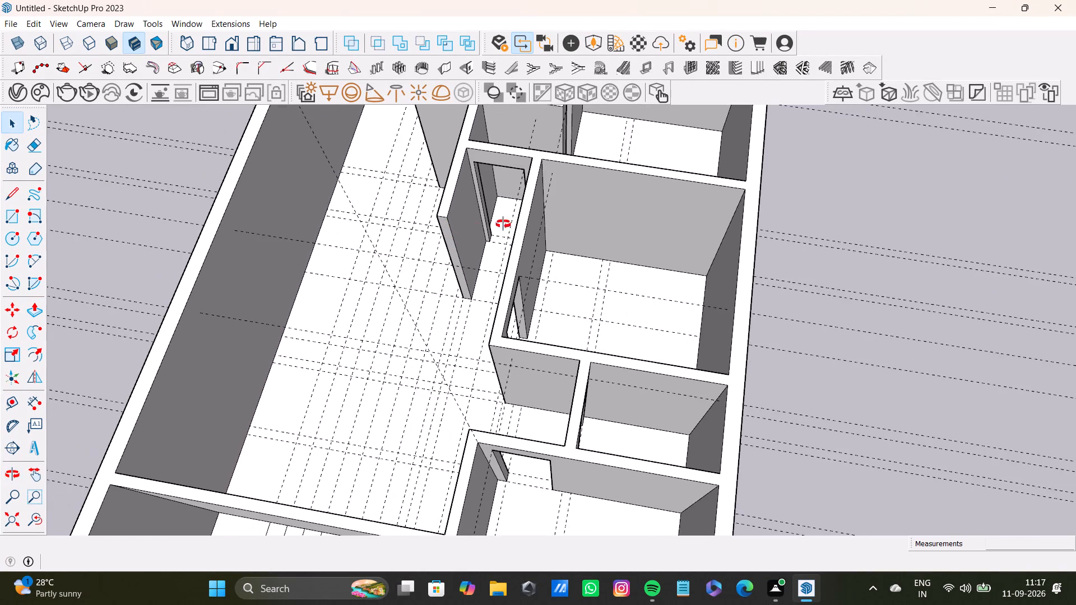
pyautogui.moveTo(503, 224); pyautogui.dragTo(782, 131, button='middle')
pyautogui.moveTo(281, 236); pyautogui.dragTo(580, 432, button='middle')
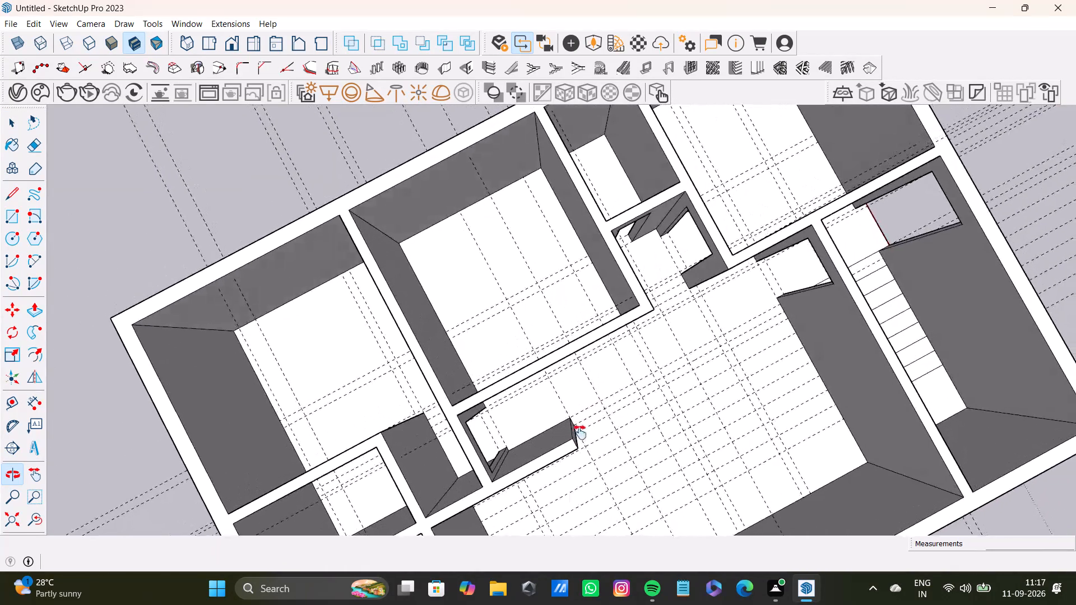
pyautogui.moveTo(580, 432); pyautogui.dragTo(559, 364, button='middle')
pyautogui.scroll(11, 435, 380)
pyautogui.moveTo(498, 372); pyautogui.dragTo(460, 448, button='middle')
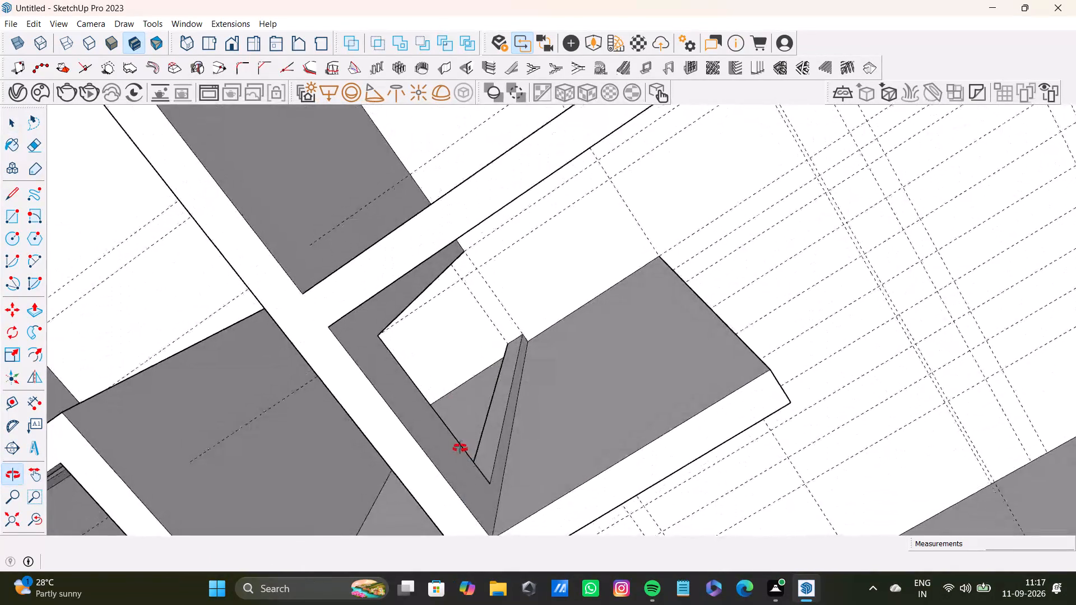
pyautogui.moveTo(460, 448); pyautogui.dragTo(832, 250, button='middle')
pyautogui.scroll(-5, 611, 323)
pyautogui.moveTo(531, 264); pyautogui.dragTo(123, 287, button='middle')
pyautogui.scroll(-1, 435, 268)
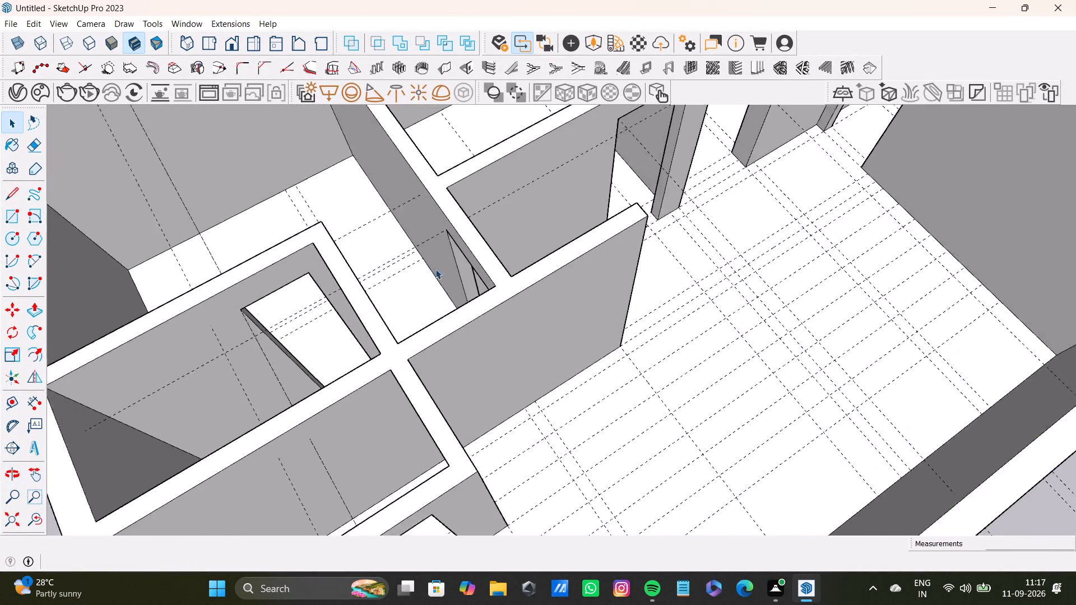
pyautogui.scroll(-7, 435, 269)
pyautogui.moveTo(490, 263); pyautogui.dragTo(337, 328, button='middle')
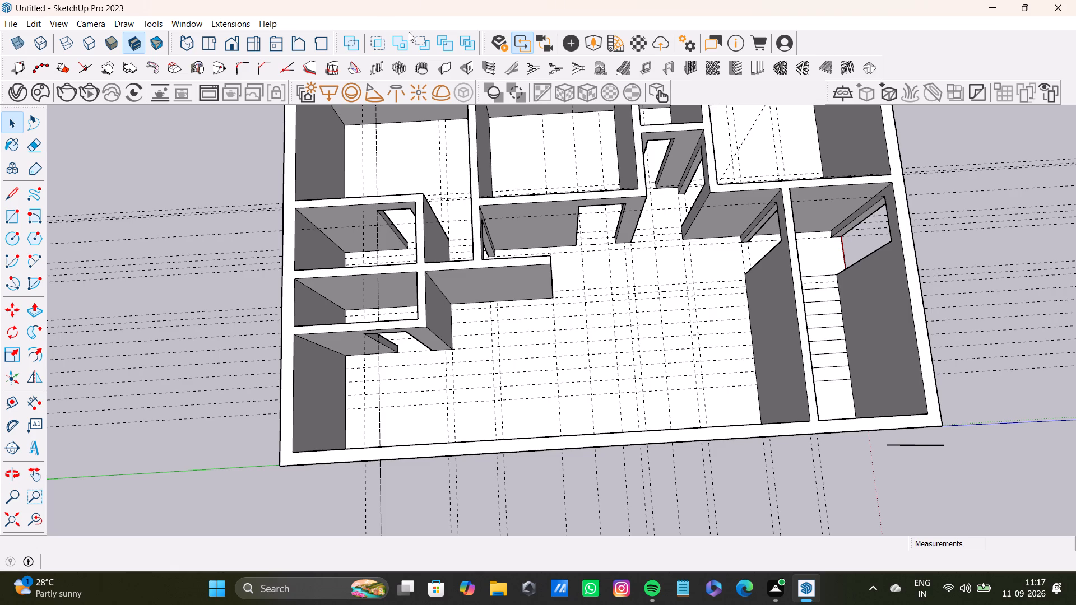
pyautogui.scroll(-8, 593, 281)
pyautogui.scroll(9, 565, 241)
pyautogui.scroll(4, 690, 287)
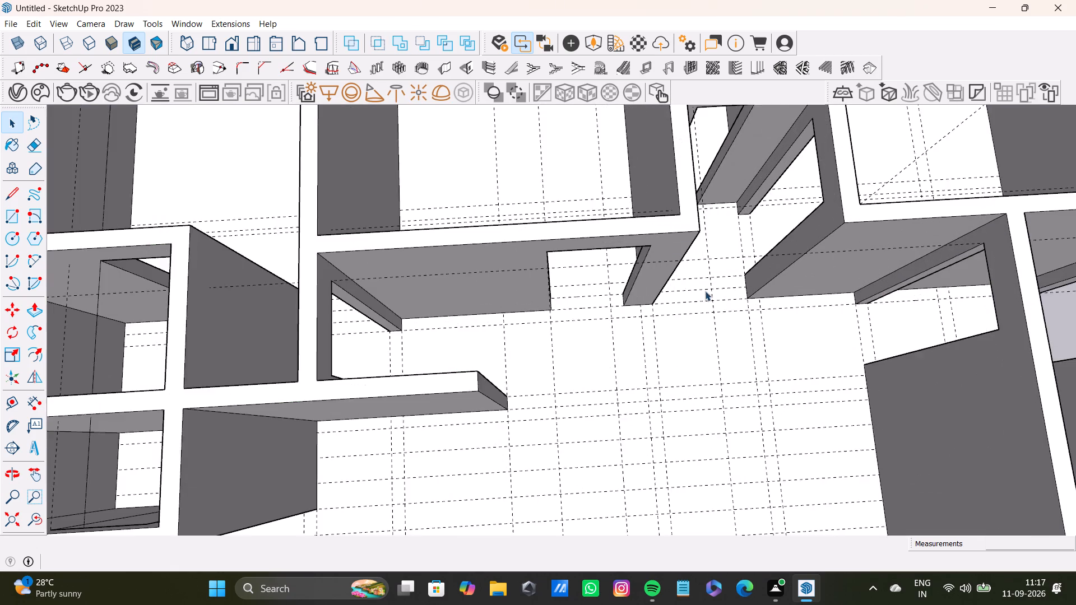
pyautogui.scroll(-10, 709, 291)
pyautogui.moveTo(776, 310); pyautogui.dragTo(726, 267, button='middle')
pyautogui.scroll(11, 813, 292)
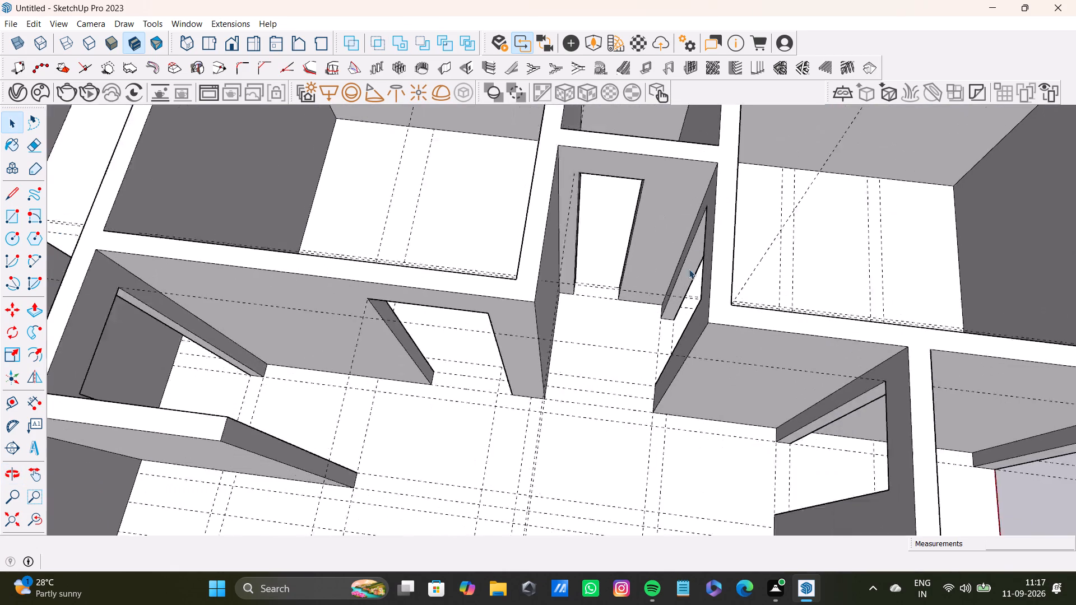
pyautogui.scroll(1, 689, 269)
pyautogui.moveTo(684, 266); pyautogui.dragTo(638, 255, button='middle')
pyautogui.scroll(-10, 634, 257)
pyautogui.moveTo(653, 312); pyautogui.dragTo(711, 305, button='middle')
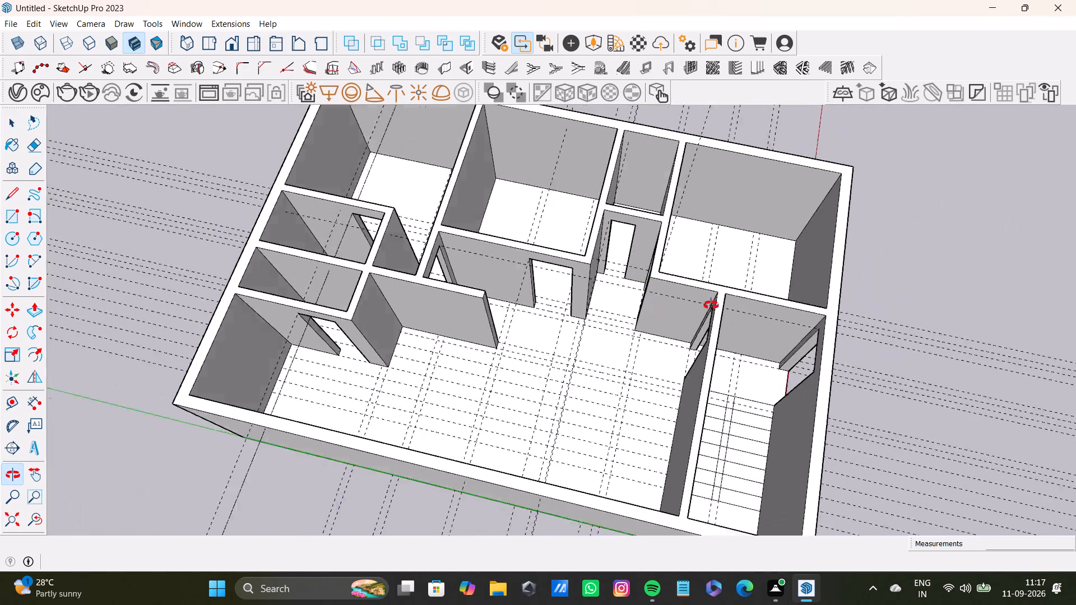
pyautogui.moveTo(711, 305); pyautogui.dragTo(848, 249, button='middle')
pyautogui.scroll(7, 740, 255)
pyautogui.moveTo(652, 242); pyautogui.dragTo(831, 325, button='middle')
pyautogui.scroll(-4, 694, 302)
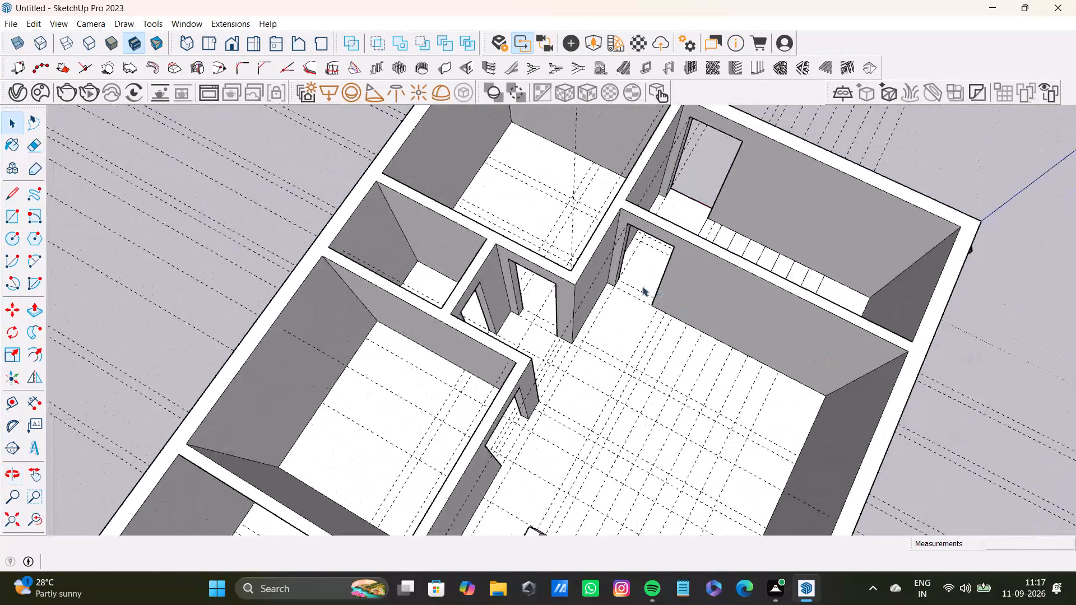
pyautogui.scroll(-9, 642, 286)
pyautogui.moveTo(699, 269); pyautogui.dragTo(620, 260, button='middle')
pyautogui.scroll(4, 629, 257)
pyautogui.scroll(-6, 624, 267)
pyautogui.moveTo(623, 270); pyautogui.dragTo(642, 362, button='middle')
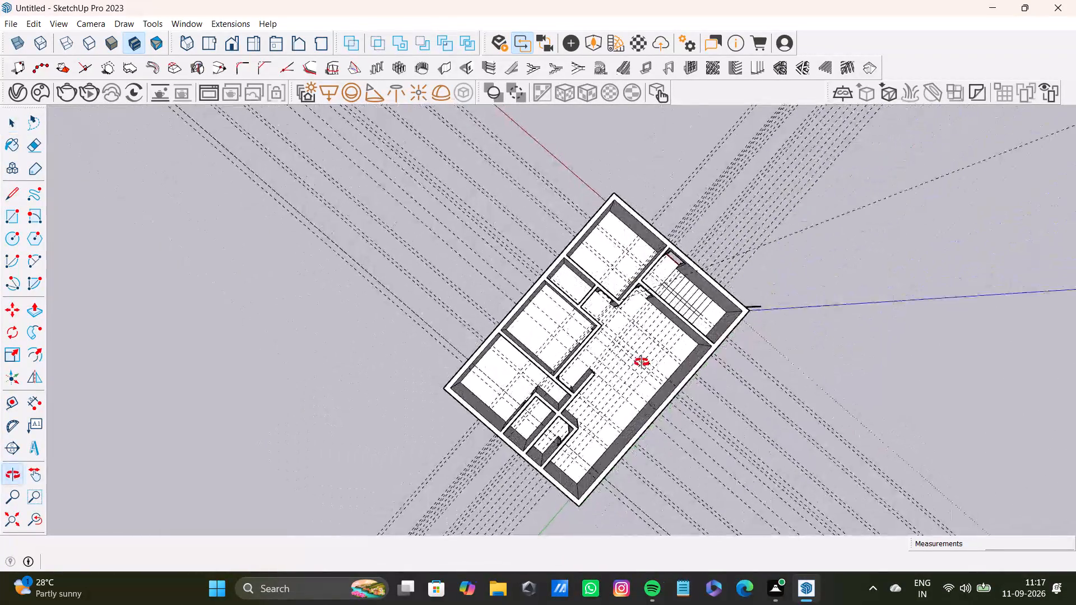
pyautogui.moveTo(642, 362); pyautogui.dragTo(559, 258, button='middle')
pyautogui.scroll(1, 636, 283)
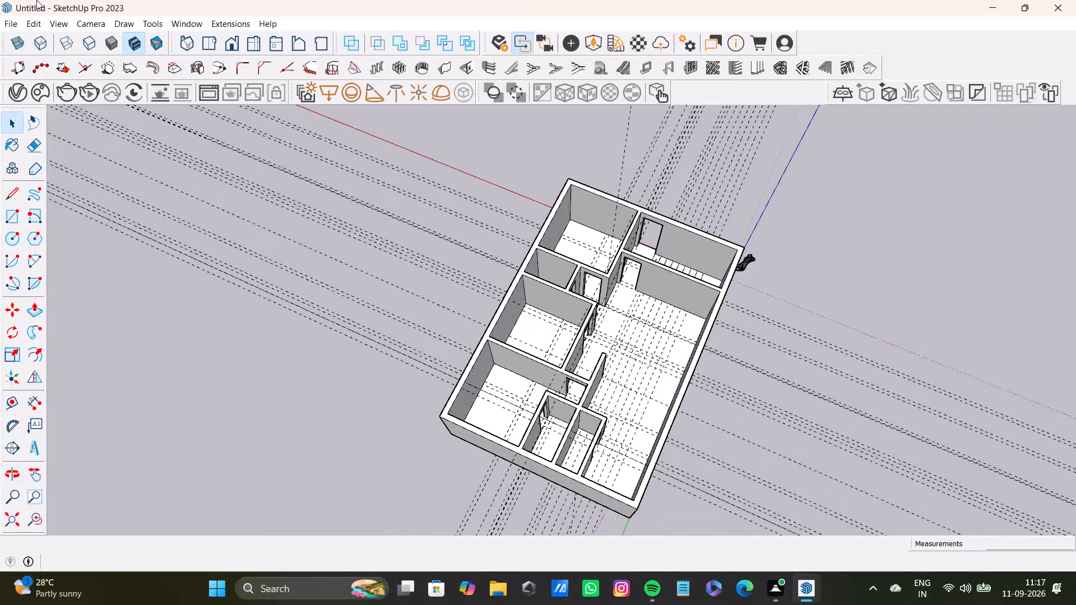
# Delete all construction guides from the model.
pyautogui.click(33, 25)
pyautogui.click(76, 139)
# Examine the guide-free model from all sides and from above, checking the outer walls, rooms and door openings.
pyautogui.scroll(-4, 638, 316)
pyautogui.moveTo(829, 365); pyautogui.dragTo(378, 387, button='middle')
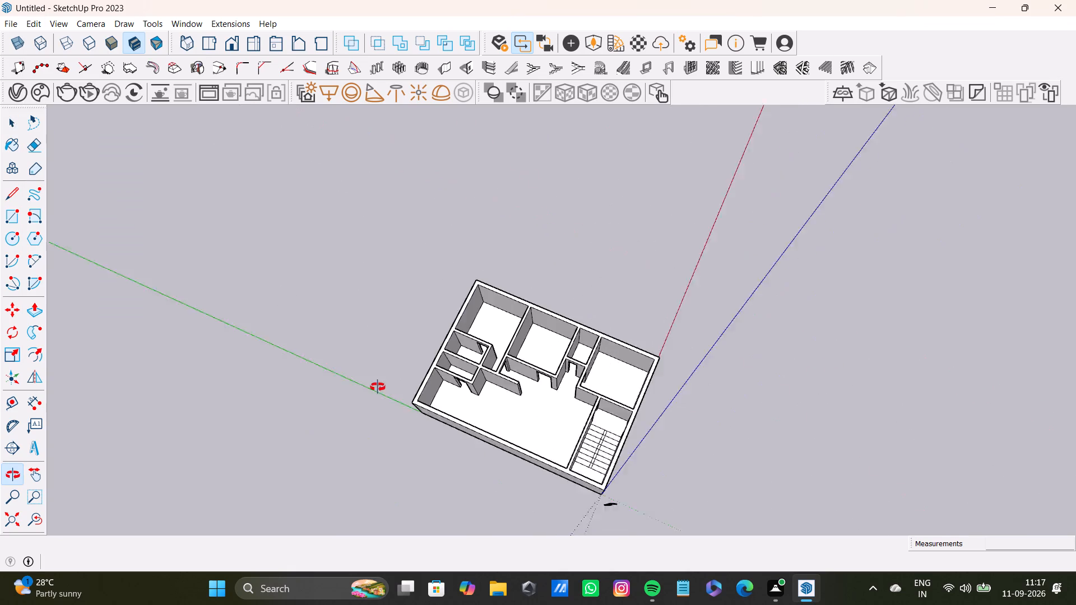
pyautogui.moveTo(378, 387); pyautogui.dragTo(371, 386, button='middle')
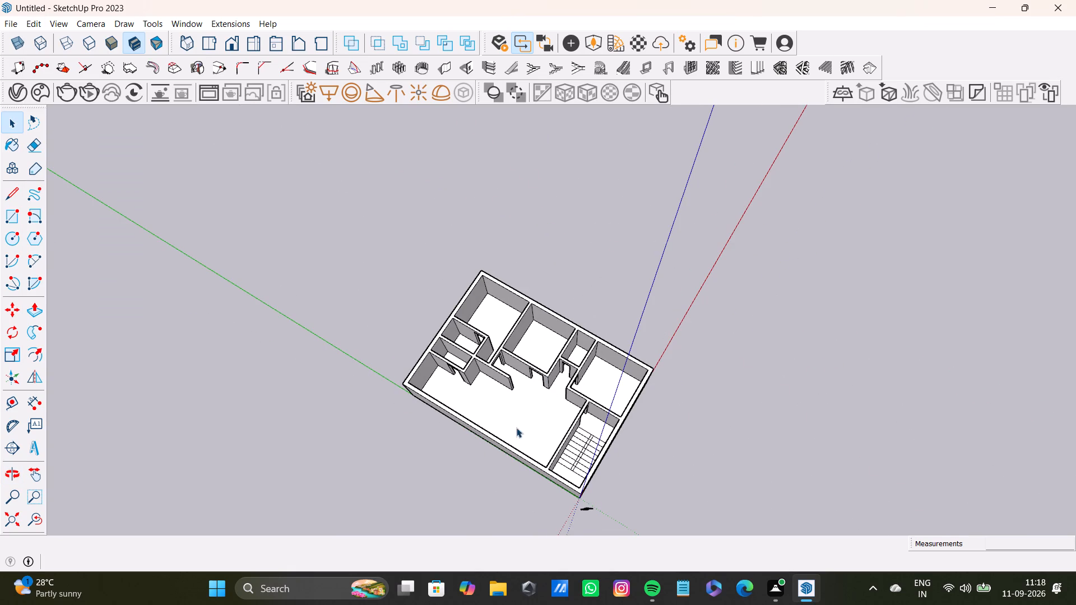
pyautogui.scroll(-2, 524, 401)
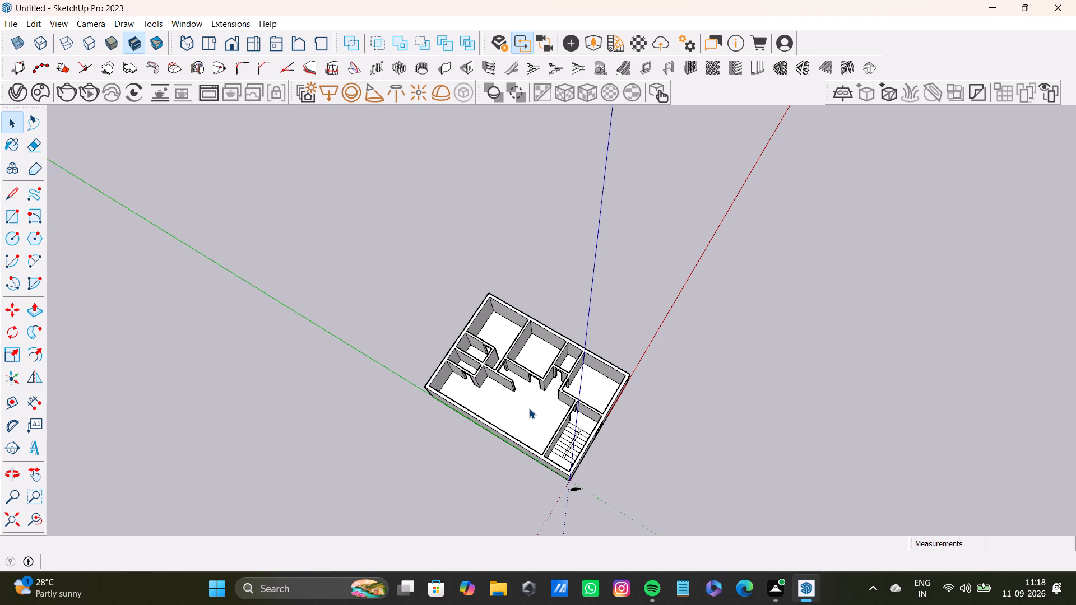
pyautogui.scroll(-5, 576, 365)
pyautogui.moveTo(629, 339); pyautogui.dragTo(234, 193, button='middle')
pyautogui.scroll(4, 333, 242)
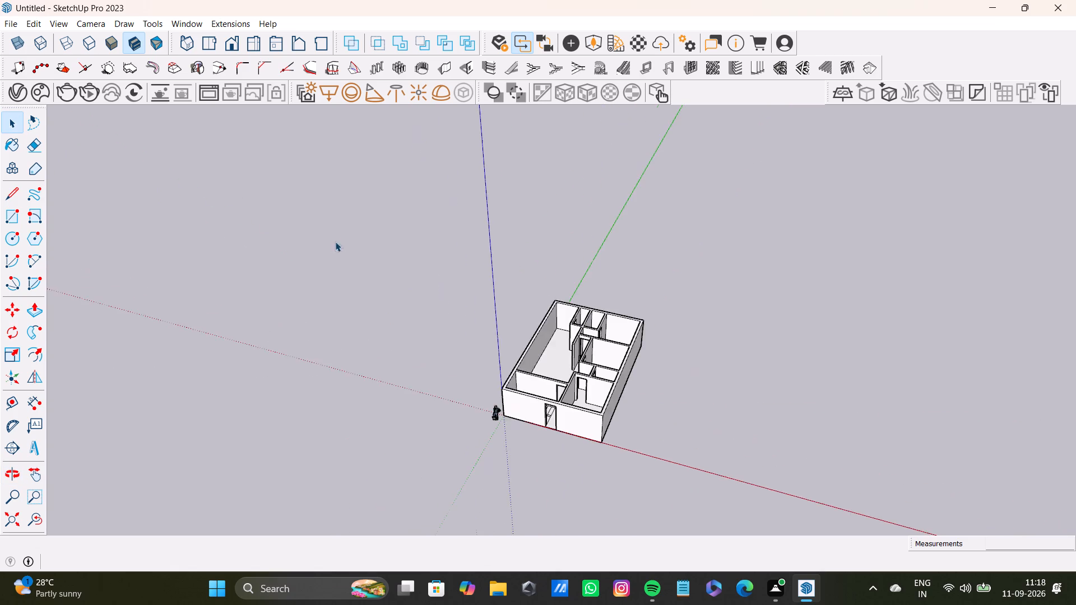
pyautogui.moveTo(337, 262); pyautogui.dragTo(911, 247, button='middle')
pyautogui.moveTo(409, 266); pyautogui.dragTo(706, 401, button='middle')
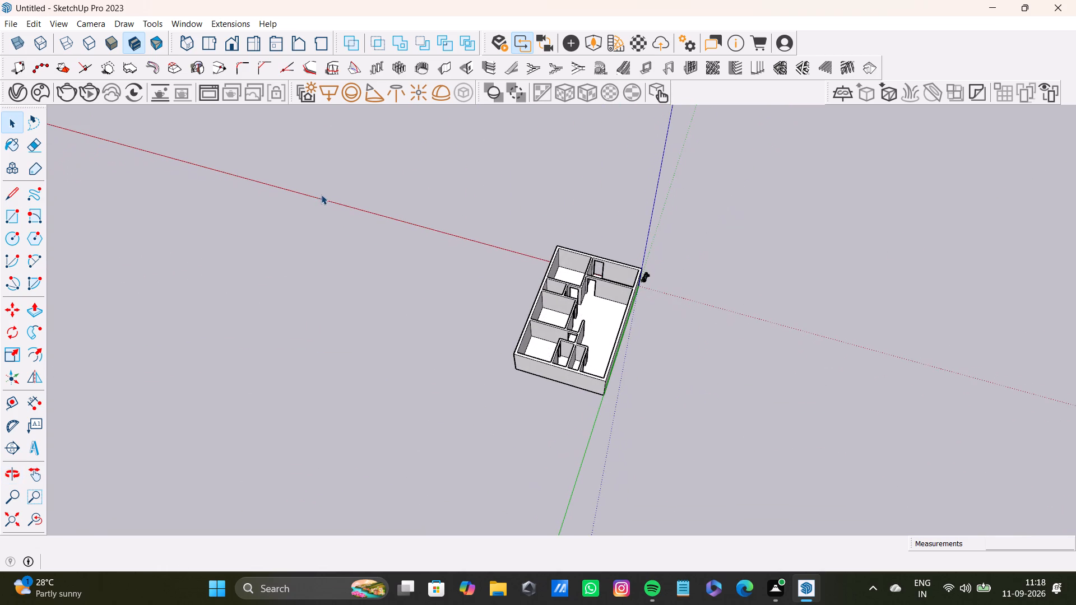
pyautogui.scroll(4, 324, 185)
pyautogui.scroll(-9, 328, 178)
pyautogui.moveTo(318, 177); pyautogui.dragTo(643, 204, button='middle')
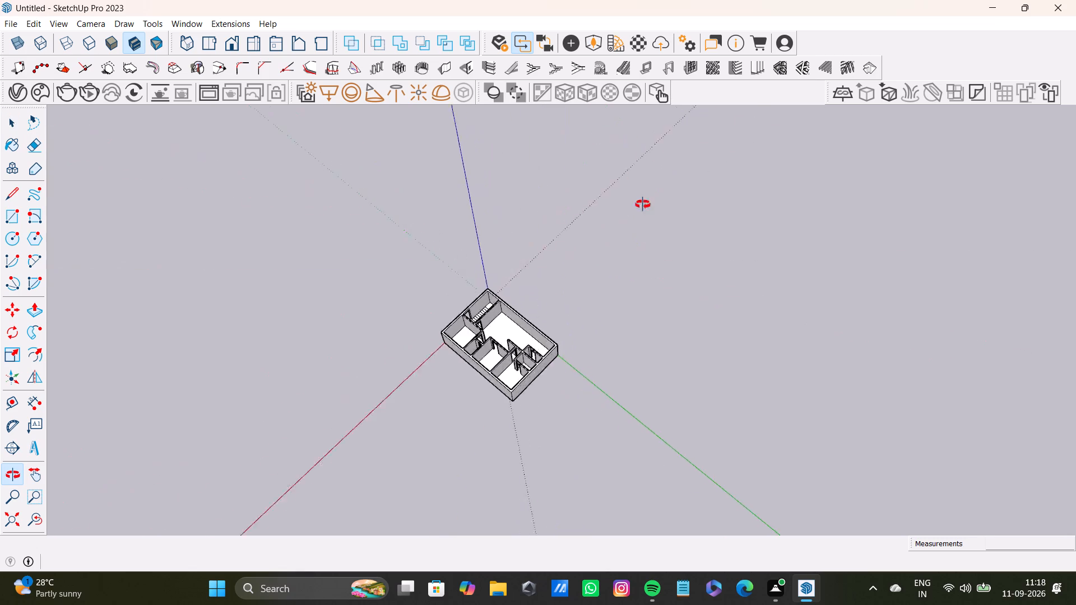
pyautogui.moveTo(643, 204); pyautogui.dragTo(287, 270, button='middle')
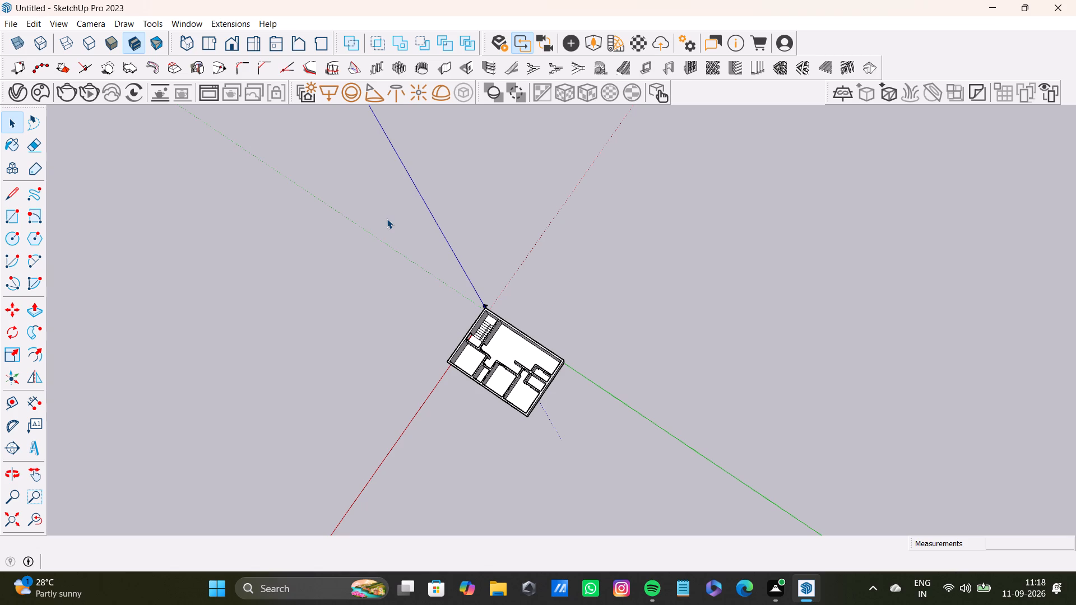
pyautogui.scroll(11, 460, 377)
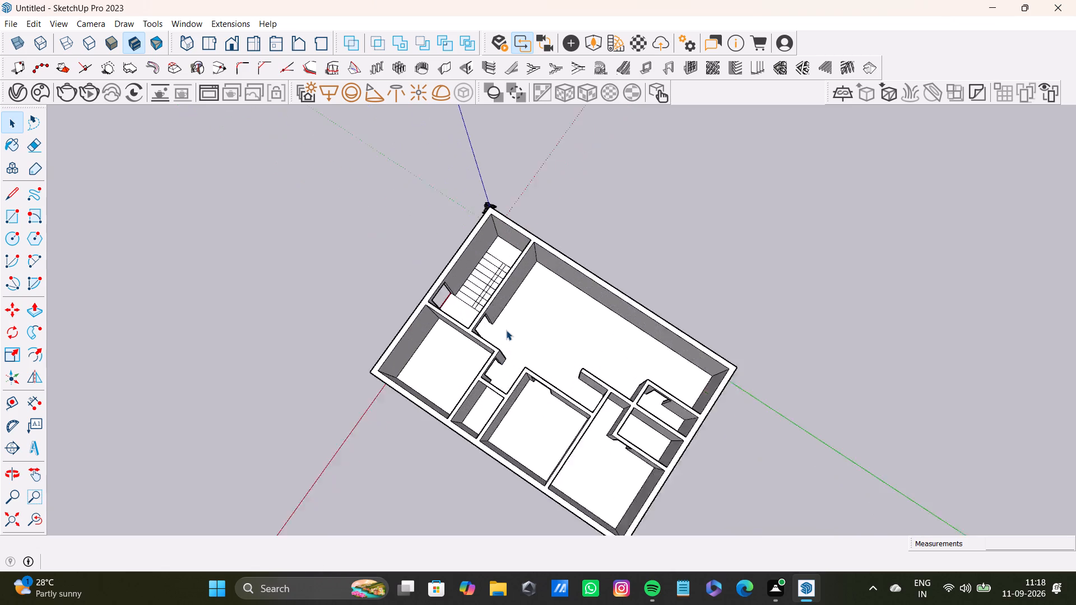
pyautogui.scroll(9, 506, 330)
pyautogui.moveTo(586, 328); pyautogui.dragTo(341, 358, button='middle')
pyautogui.scroll(-9, 461, 344)
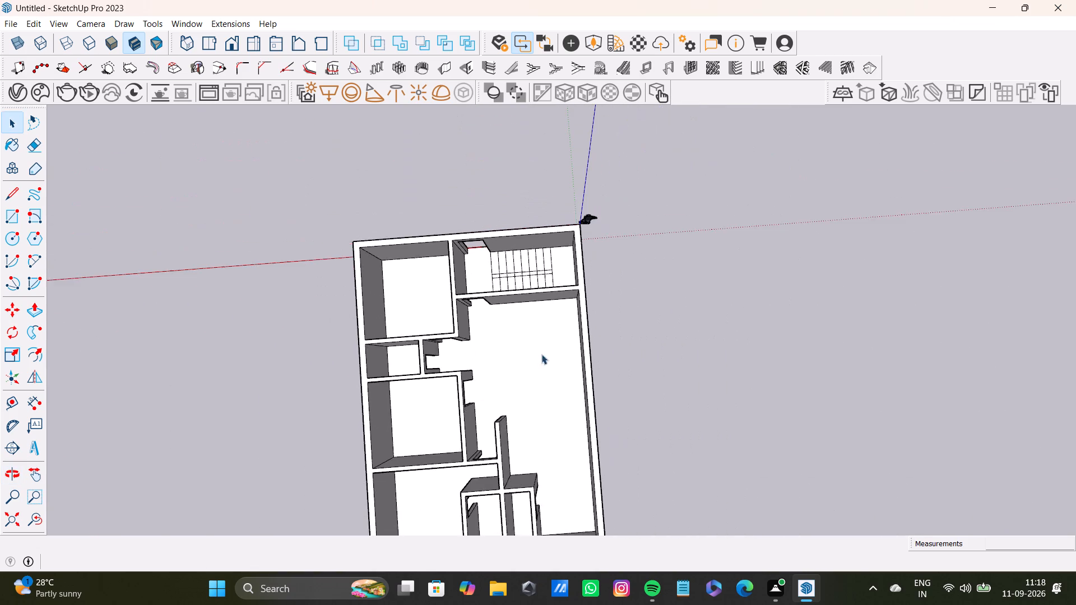
pyautogui.moveTo(572, 354); pyautogui.dragTo(202, 238, button='middle')
pyautogui.scroll(9, 654, 219)
pyautogui.scroll(-11, 395, 206)
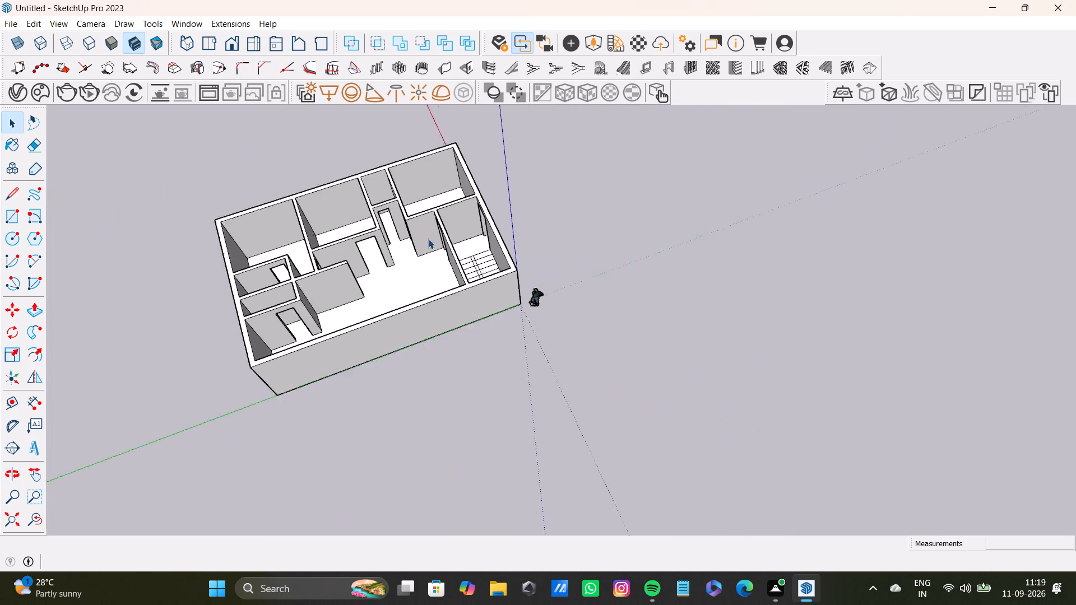
pyautogui.scroll(-2, 428, 239)
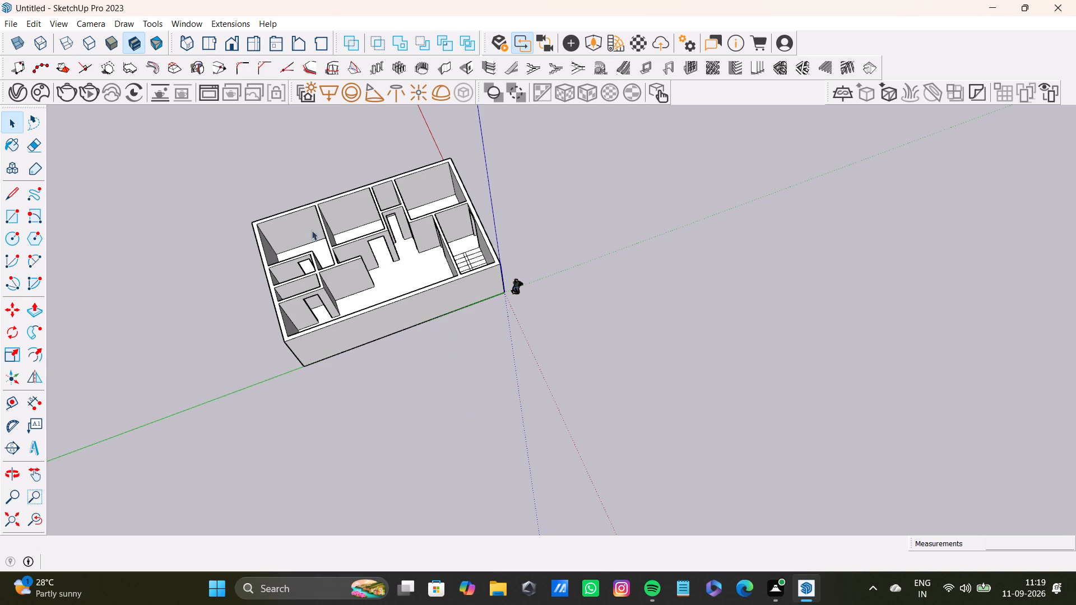
pyautogui.scroll(12, 289, 230)
pyautogui.scroll(-2, 381, 329)
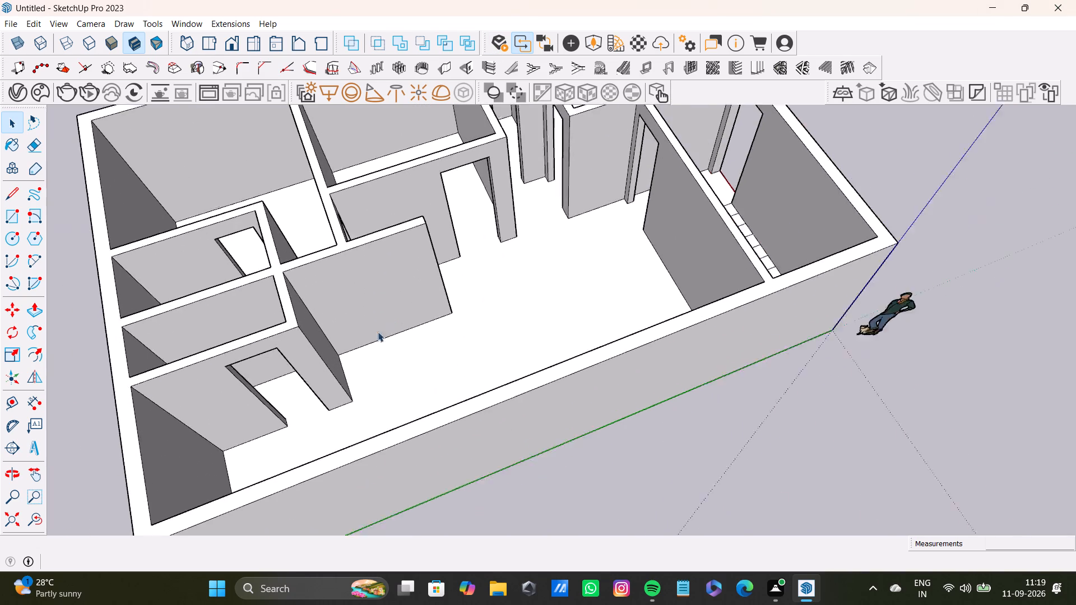
pyautogui.scroll(-5, 378, 332)
pyautogui.keyDown('shift'); pyautogui.moveTo(375, 337); pyautogui.dragTo(494, 482, button='middle'); pyautogui.keyUp('shift')
pyautogui.moveTo(636, 454); pyautogui.dragTo(552, 561, button='middle')
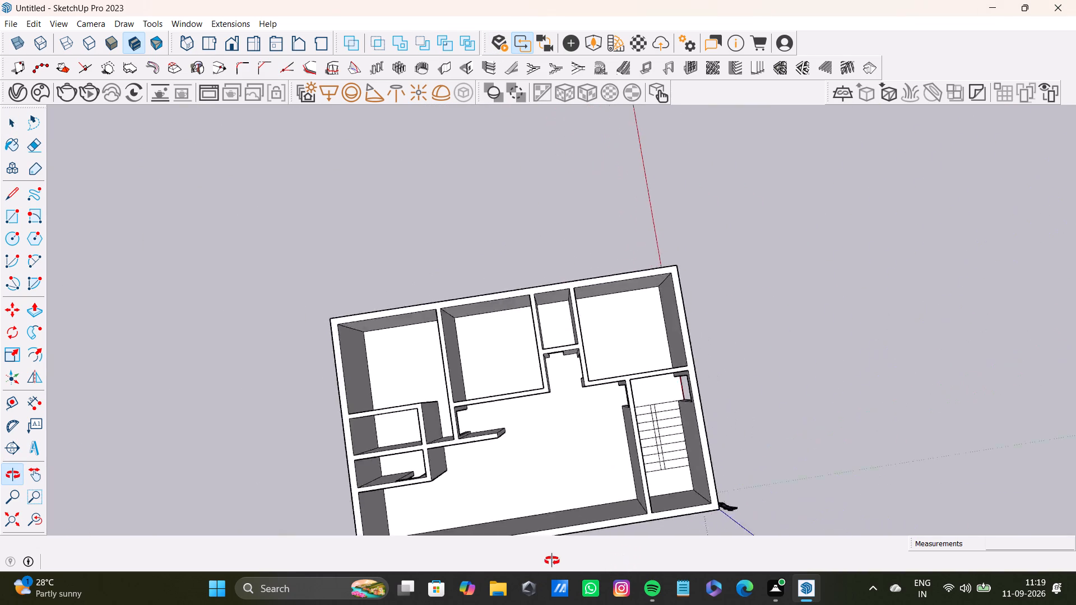
pyautogui.moveTo(552, 561); pyautogui.dragTo(507, 548, button='middle')
pyautogui.scroll(-4, 494, 417)
pyautogui.moveTo(505, 397); pyautogui.dragTo(511, 417, button='middle')
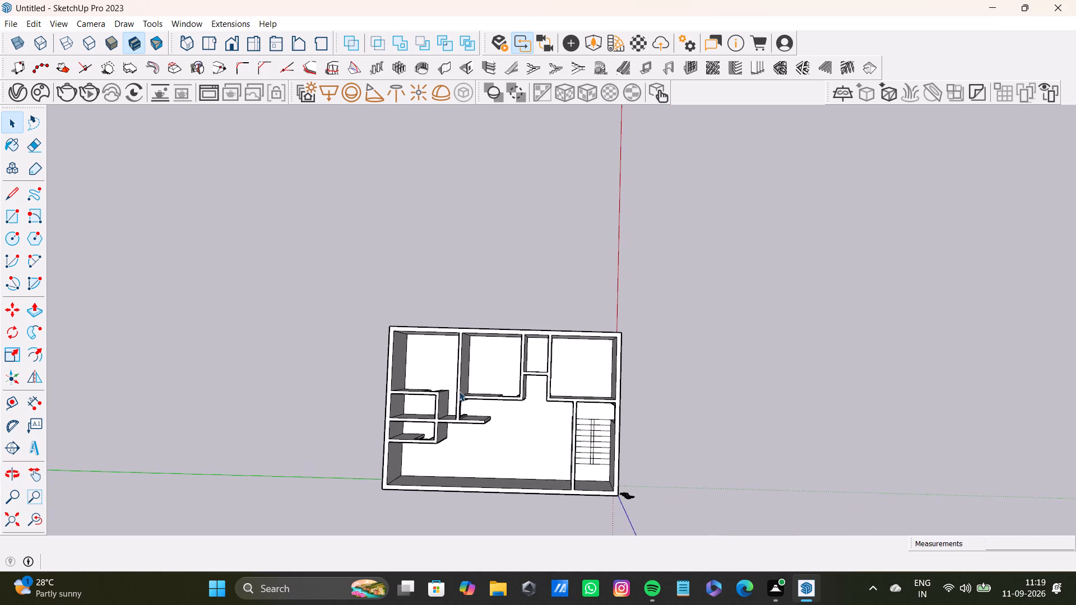
# Draw a rectangle over the floor of the middle room, between its diagonally opposite inside corners.
pyautogui.scroll(11, 440, 389)
pyautogui.keyDown('shift'); pyautogui.moveTo(452, 385); pyautogui.dragTo(669, 405, button='middle'); pyautogui.keyUp('shift')
pyautogui.scroll(-3, 710, 400)
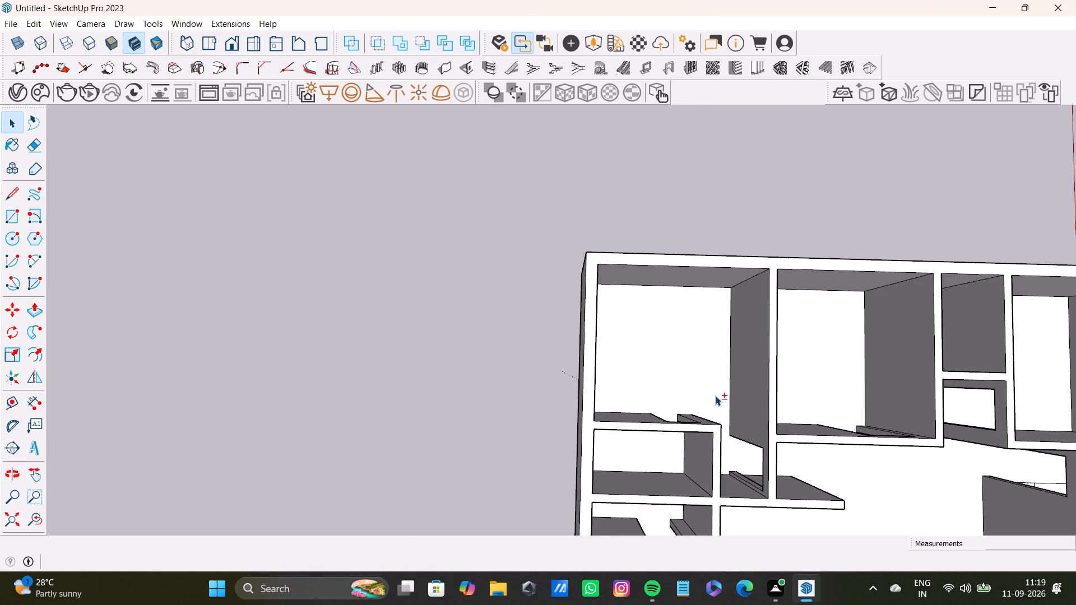
pyautogui.keyDown('shift'); pyautogui.moveTo(704, 397); pyautogui.dragTo(404, 404, button='middle'); pyautogui.keyUp('shift')
pyautogui.press('r')
pyautogui.scroll(6, 437, 360)
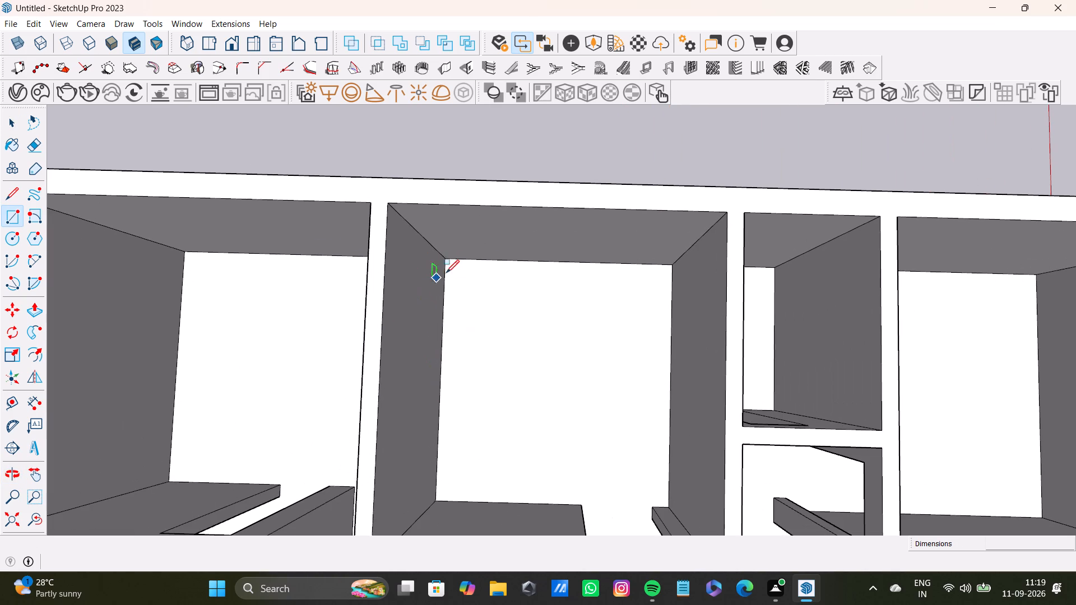
pyautogui.click(446, 260)
pyautogui.scroll(-3, 591, 434)
pyautogui.keyDown('shift'); pyautogui.moveTo(593, 434); pyautogui.dragTo(565, 431, button='middle'); pyautogui.keyUp('shift')
pyautogui.scroll(3, 602, 455)
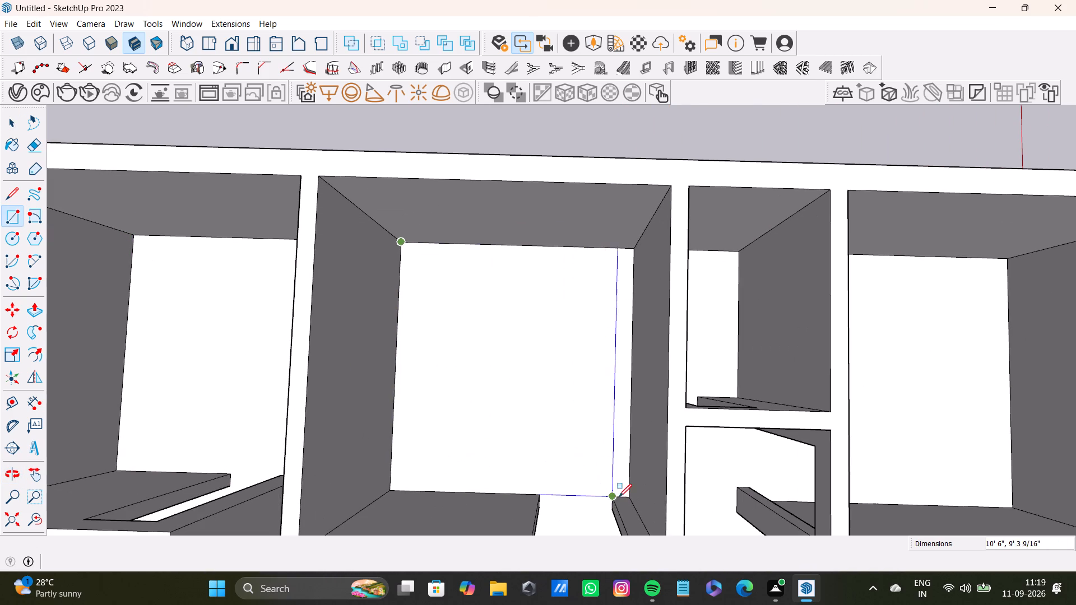
pyautogui.click(626, 496)
# Delete the face filling the door opening in the middle room's hall-side wall.
pyautogui.press('space')
pyautogui.scroll(-5, 567, 459)
pyautogui.keyDown('shift'); pyautogui.moveTo(575, 466); pyautogui.dragTo(564, 449, button='middle'); pyautogui.keyUp('shift')
pyautogui.scroll(3, 557, 462)
pyautogui.moveTo(567, 476); pyautogui.dragTo(568, 486, button='middle')
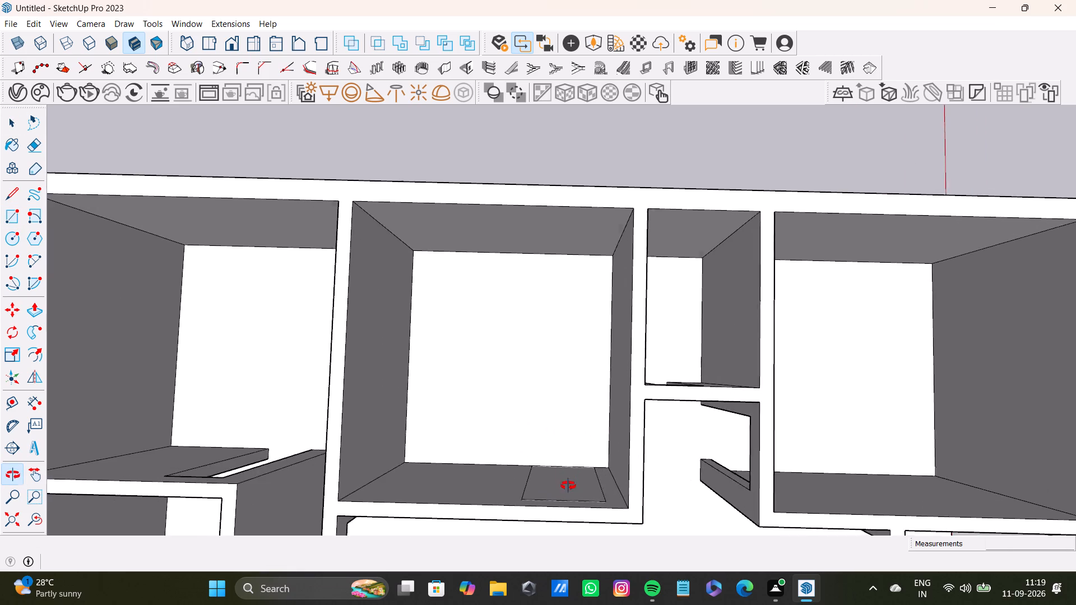
pyautogui.moveTo(568, 486); pyautogui.dragTo(567, 508, button='middle')
pyautogui.click(567, 491)
pyautogui.press('Delete')
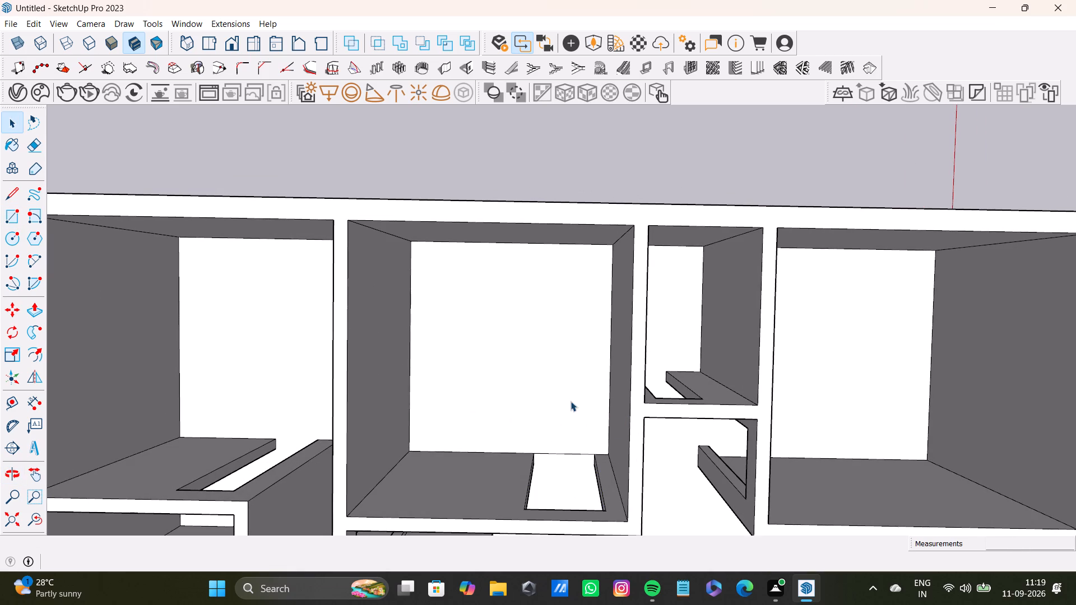
# Make a group of the middle room's floor face and its boundary edges.
pyautogui.doubleClick(570, 401)
pyautogui.rightClick(569, 401)
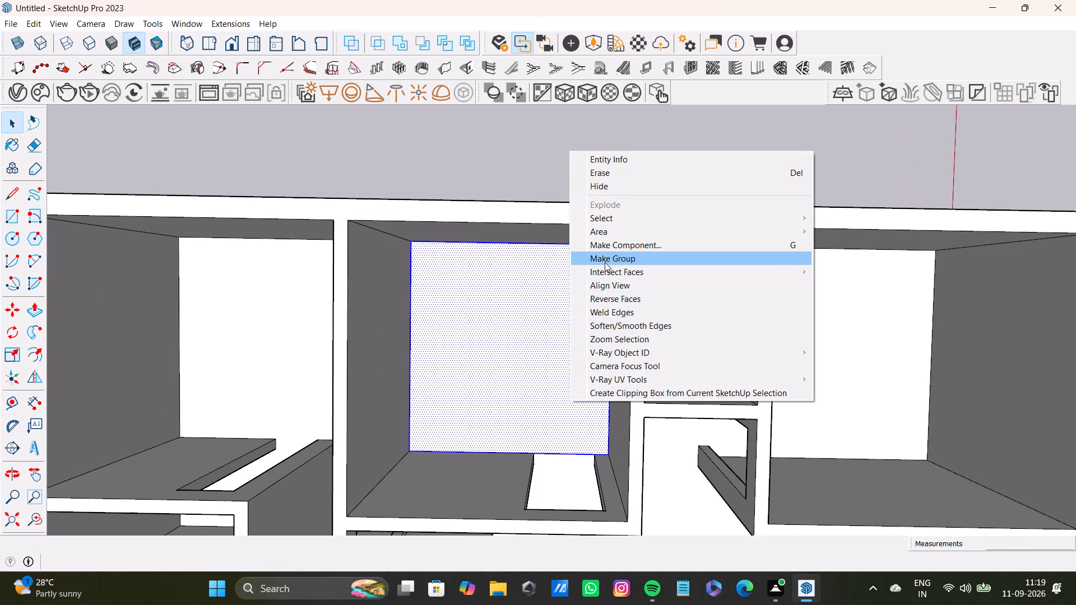
pyautogui.click(605, 262)
pyautogui.press('space')
# Draw a rectangle over the floor of the corner room beside the stair room, between its opposite inside corners.
pyautogui.scroll(-4, 657, 340)
pyautogui.keyDown('shift'); pyautogui.moveTo(675, 341); pyautogui.dragTo(359, 342, button='middle'); pyautogui.keyUp('shift')
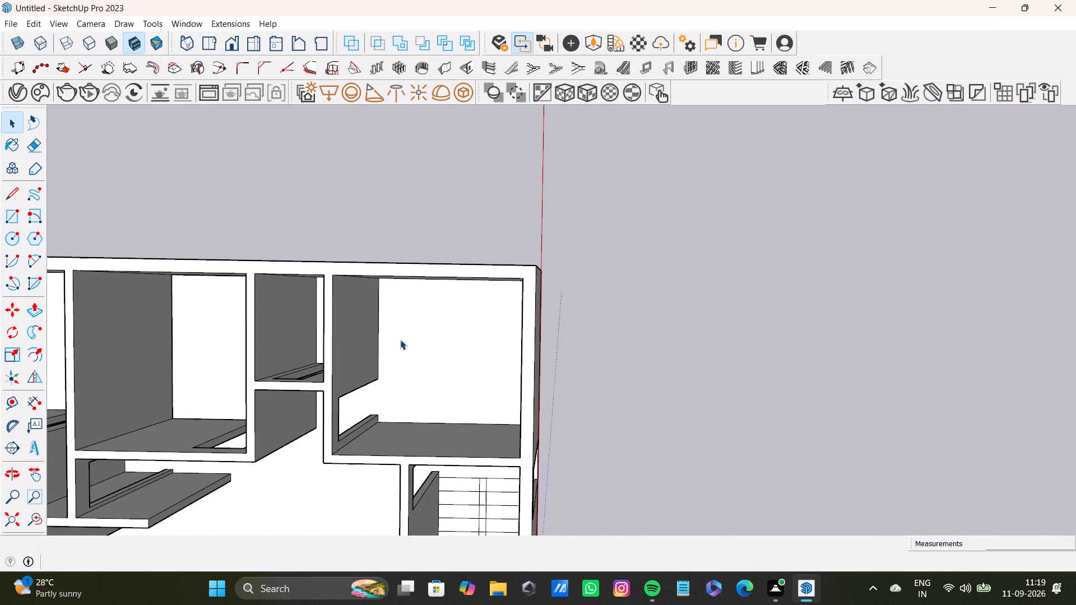
pyautogui.press('r')
pyautogui.scroll(5, 390, 332)
pyautogui.moveTo(372, 250); pyautogui.dragTo(381, 263)
pyautogui.scroll(-2, 451, 396)
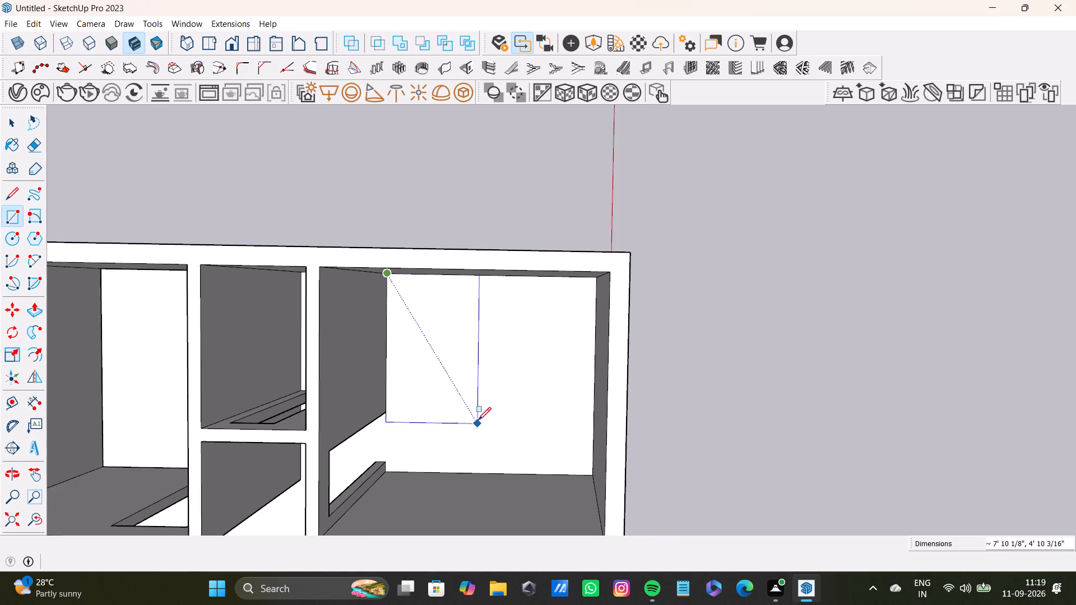
pyautogui.keyDown('shift'); pyautogui.moveTo(479, 420); pyautogui.dragTo(486, 418, button='middle'); pyautogui.keyUp('shift')
pyautogui.click(598, 470)
pyautogui.press('space')
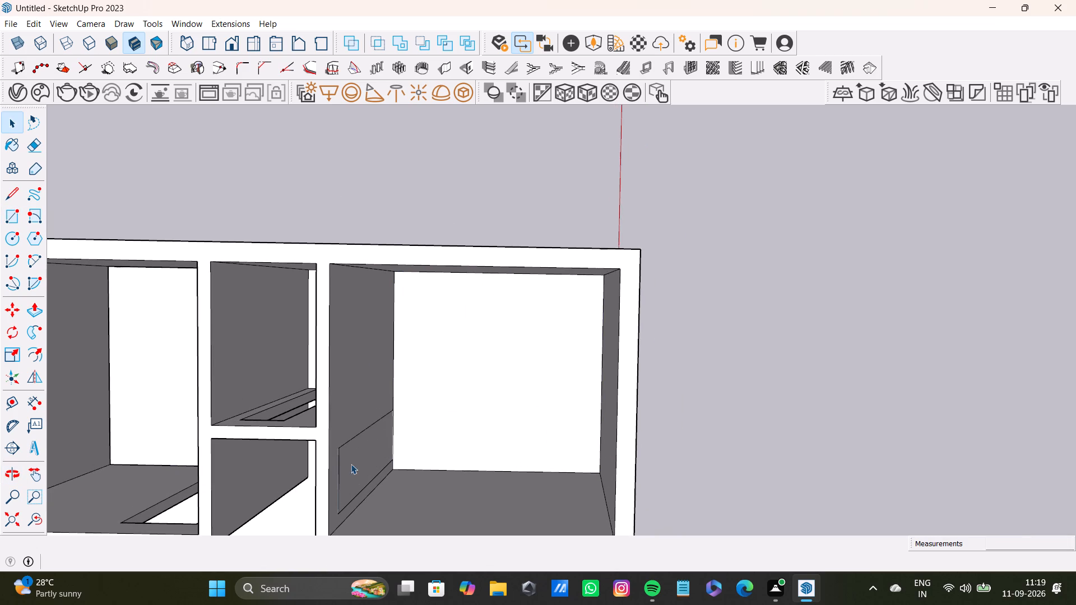
# Delete the face filling the door opening in the side wall of the corner room beside the stair room.
pyautogui.click(351, 464)
# Make a group of the floor face and boundary edges of the corner room beside the stair room.
pyautogui.doubleClick(446, 422)
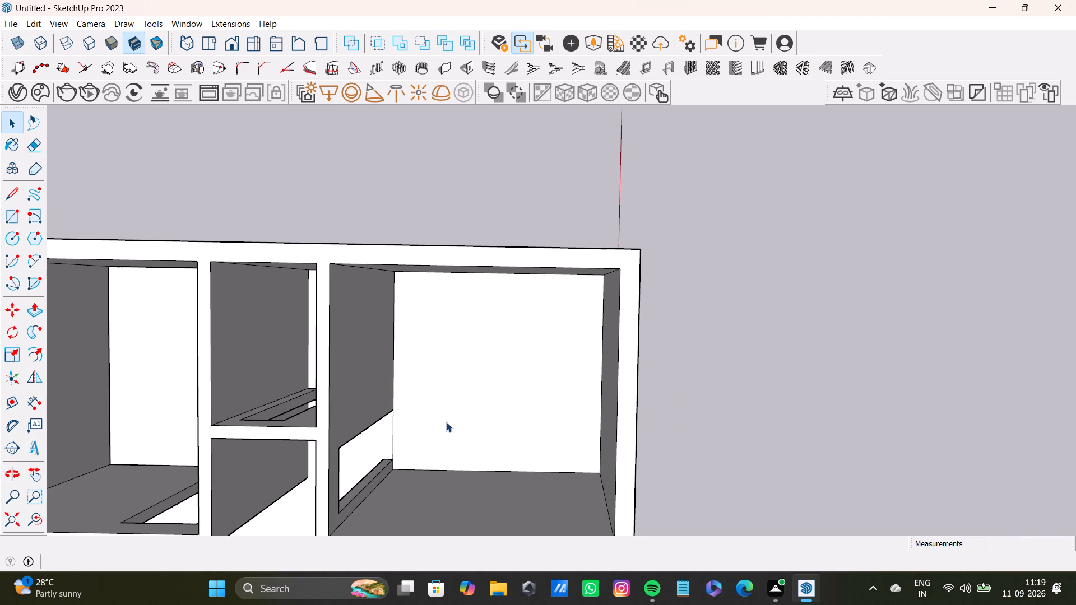
pyautogui.rightClick(448, 430)
pyautogui.click(540, 287)
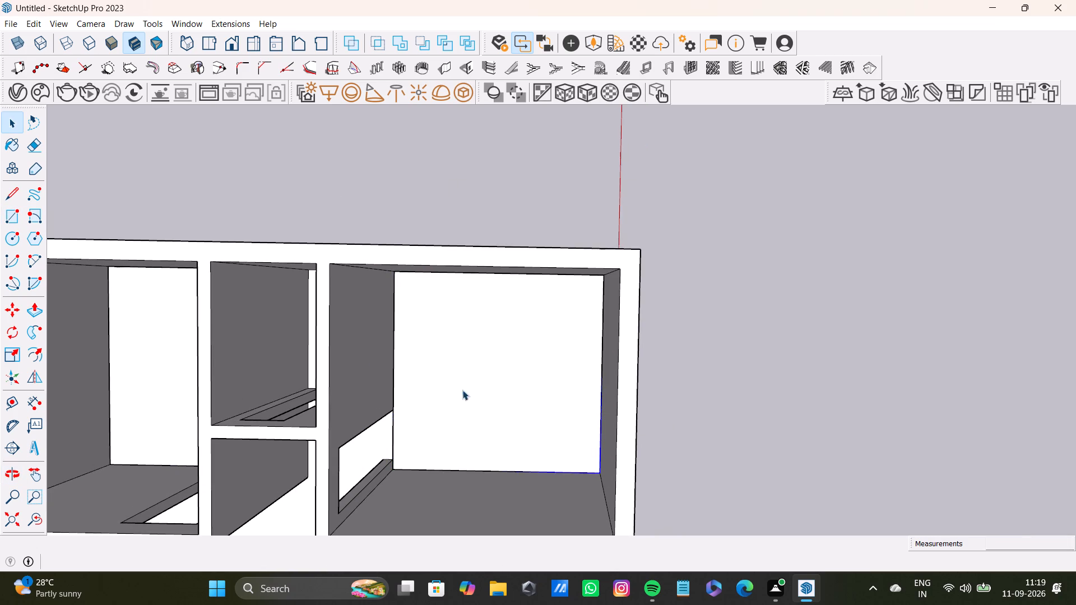
# Draw a rectangle over the floor of the small room between the middle room and the grouped corner room, between opposite inside corners.
pyautogui.scroll(-13, 462, 394)
pyautogui.press('space')
pyautogui.keyDown('shift'); pyautogui.moveTo(444, 413); pyautogui.dragTo(617, 405, button='middle'); pyautogui.keyUp('shift')
pyautogui.scroll(11, 560, 390)
pyautogui.keyDown('shift'); pyautogui.moveTo(597, 371); pyautogui.dragTo(571, 368, button='middle'); pyautogui.keyUp('shift')
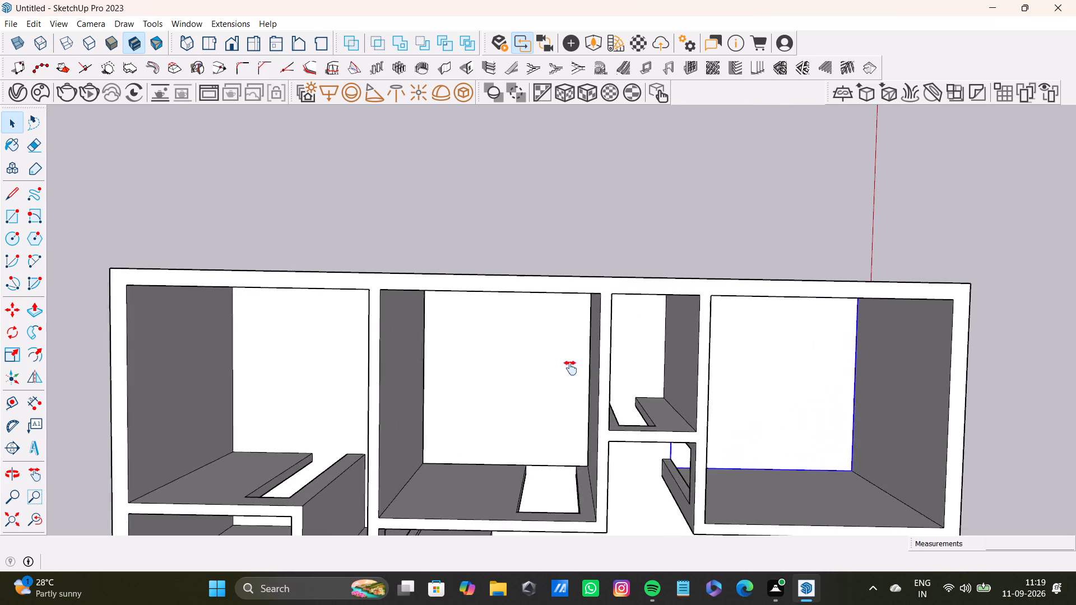
pyautogui.keyDown('shift'); pyautogui.moveTo(571, 368); pyautogui.dragTo(403, 353, button='middle'); pyautogui.keyUp('shift')
pyautogui.scroll(5, 437, 341)
pyautogui.moveTo(473, 358); pyautogui.dragTo(583, 367, button='middle')
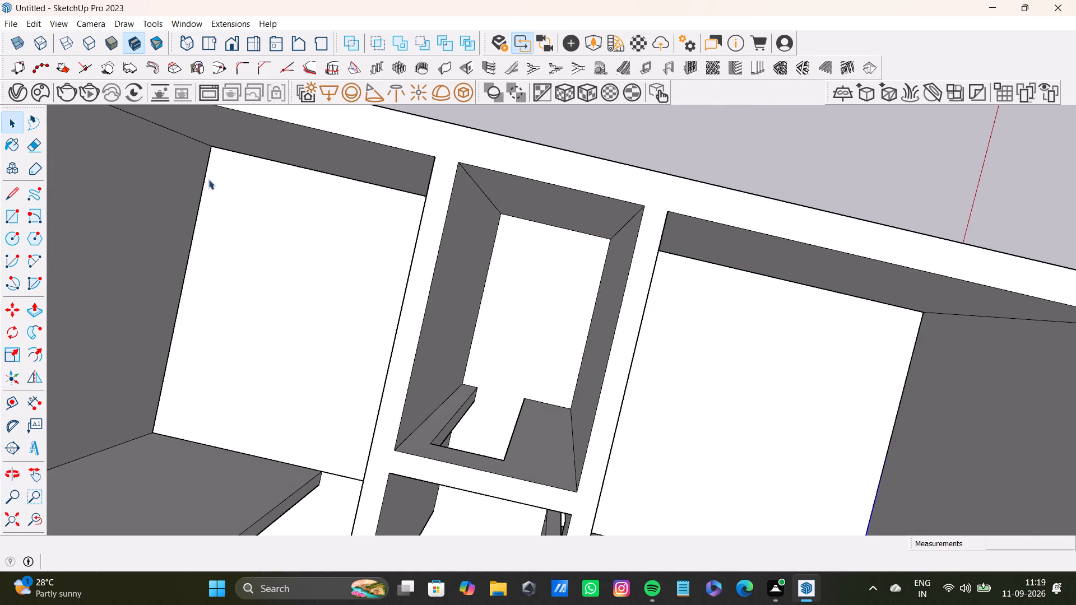
pyautogui.moveTo(239, 48); pyautogui.dragTo(244, 48)
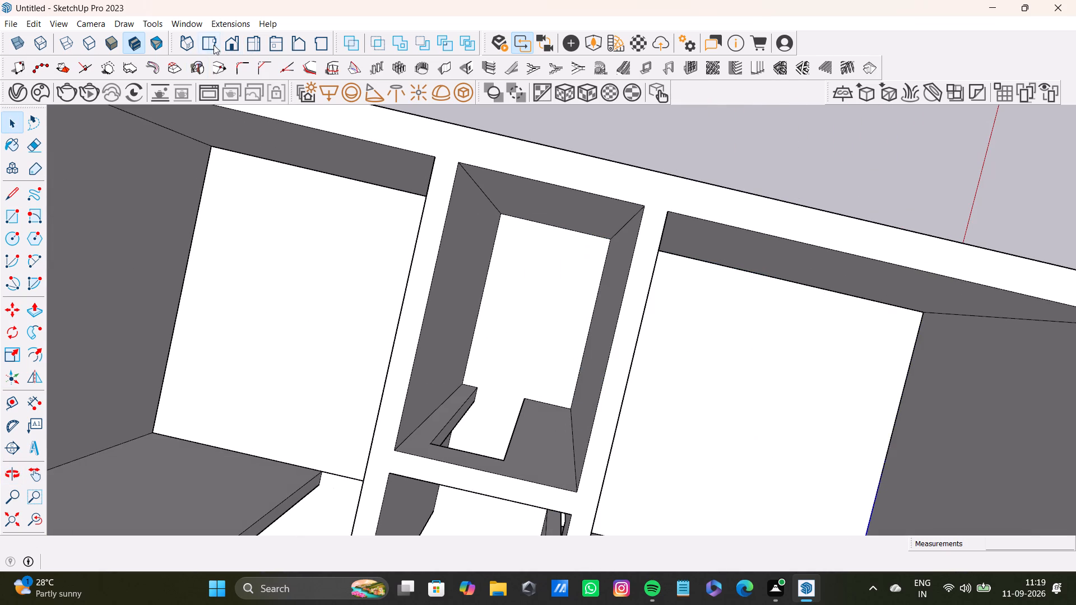
pyautogui.click(214, 45)
pyautogui.scroll(4, 605, 346)
pyautogui.keyDown('shift'); pyautogui.moveTo(620, 333); pyautogui.dragTo(495, 329, button='middle'); pyautogui.keyUp('shift')
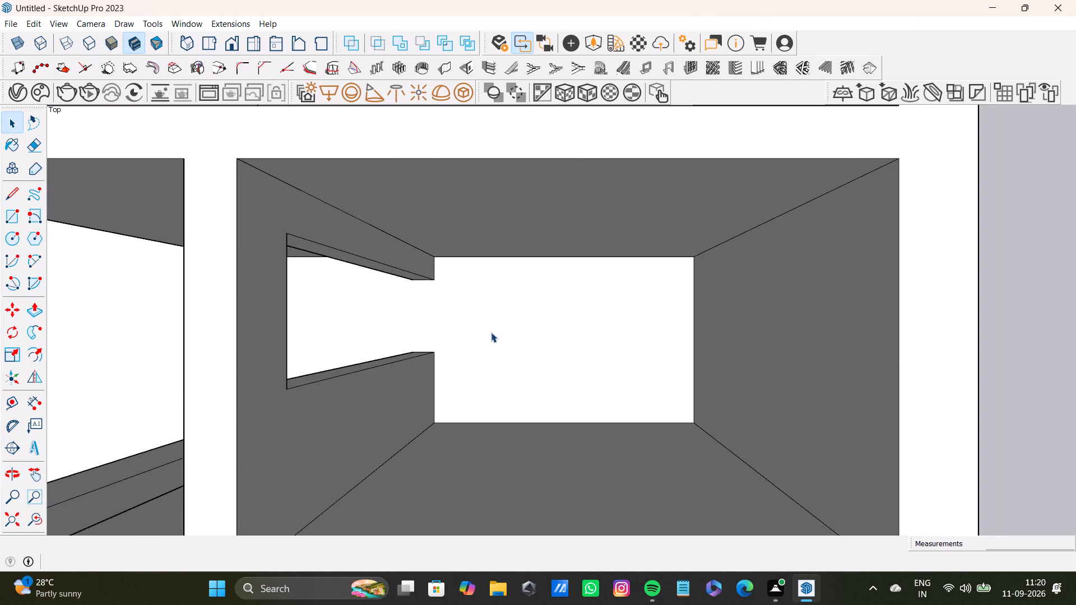
pyautogui.press('r')
pyautogui.scroll(3, 453, 309)
pyautogui.click(432, 242)
pyautogui.scroll(-2, 677, 416)
pyautogui.keyDown('shift'); pyautogui.moveTo(702, 413); pyautogui.dragTo(668, 416, button='middle'); pyautogui.keyUp('shift')
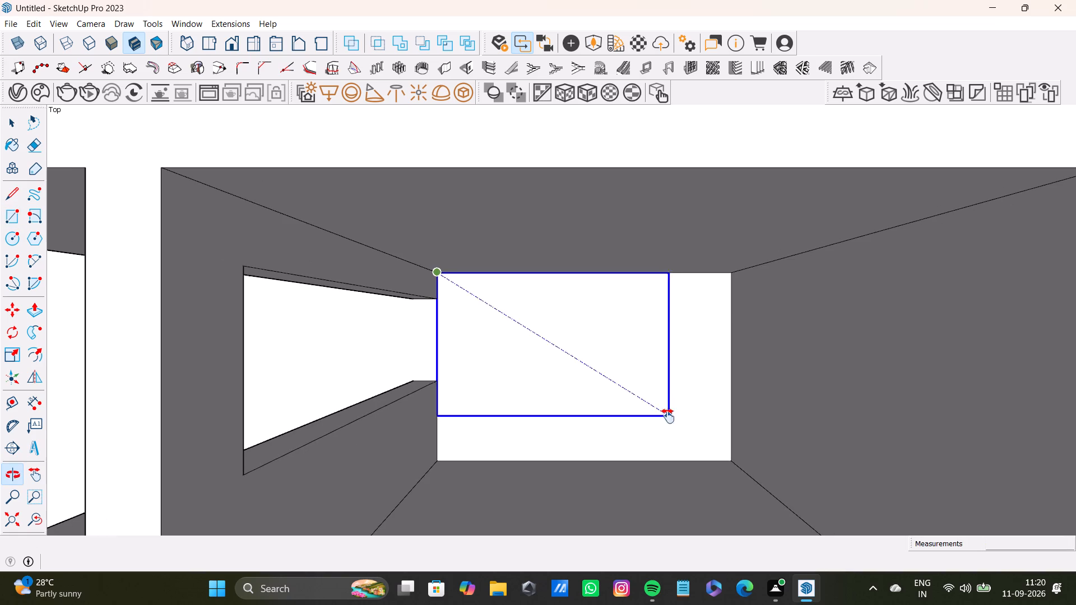
pyautogui.keyDown('shift'); pyautogui.moveTo(668, 416); pyautogui.dragTo(667, 416, button='middle'); pyautogui.keyUp('shift')
pyautogui.click(729, 460)
pyautogui.press('space')
# Delete the face filling the door opening in the small room's hall-side wall.
pyautogui.click(275, 358)
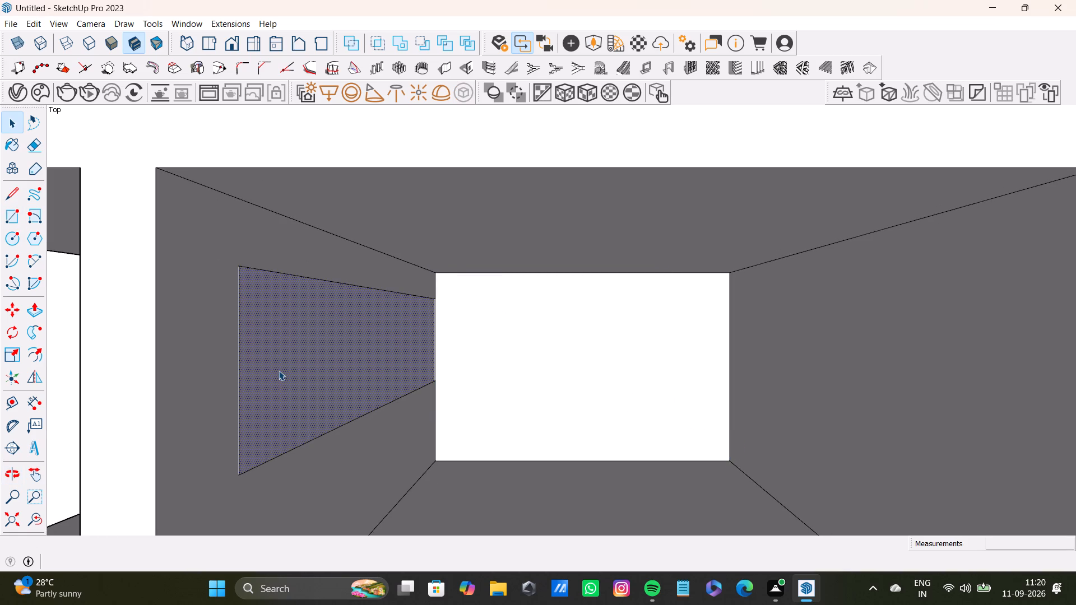
pyautogui.press('Delete')
# Make a group of the small room's floor face and its boundary edges.
pyautogui.doubleClick(544, 385)
pyautogui.rightClick(541, 385)
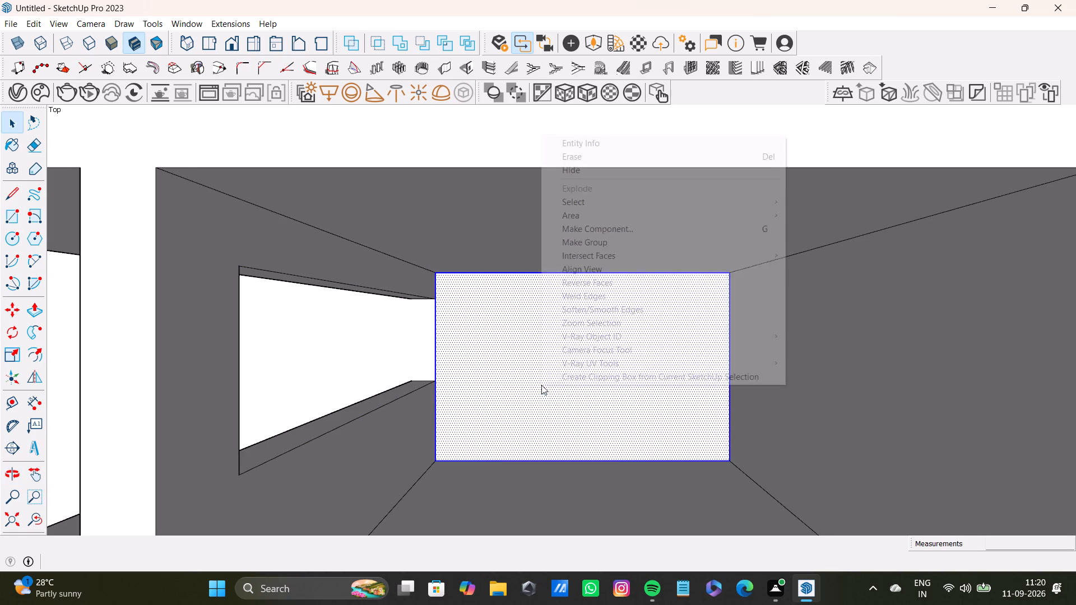
pyautogui.click(583, 246)
# Draw a floor-level line across the large hall from the free end of the partition wall to the outer side wall.
pyautogui.scroll(-13, 412, 386)
pyautogui.keyDown('shift'); pyautogui.moveTo(373, 401); pyautogui.dragTo(610, 428, button='middle'); pyautogui.keyUp('shift')
pyautogui.scroll(7, 530, 421)
pyautogui.moveTo(566, 424); pyautogui.dragTo(567, 379, button='middle')
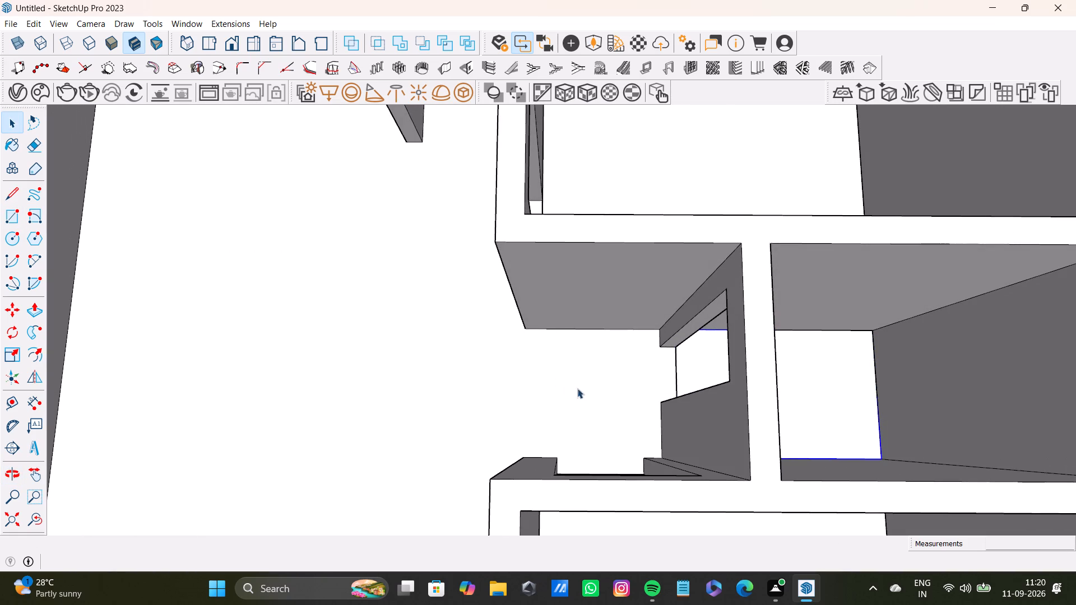
pyautogui.moveTo(610, 411); pyautogui.dragTo(616, 432, button='middle')
pyautogui.scroll(-4, 588, 422)
pyautogui.keyDown('shift'); pyautogui.moveTo(587, 421); pyautogui.dragTo(590, 467, button='middle'); pyautogui.keyUp('shift')
pyautogui.scroll(-5, 576, 460)
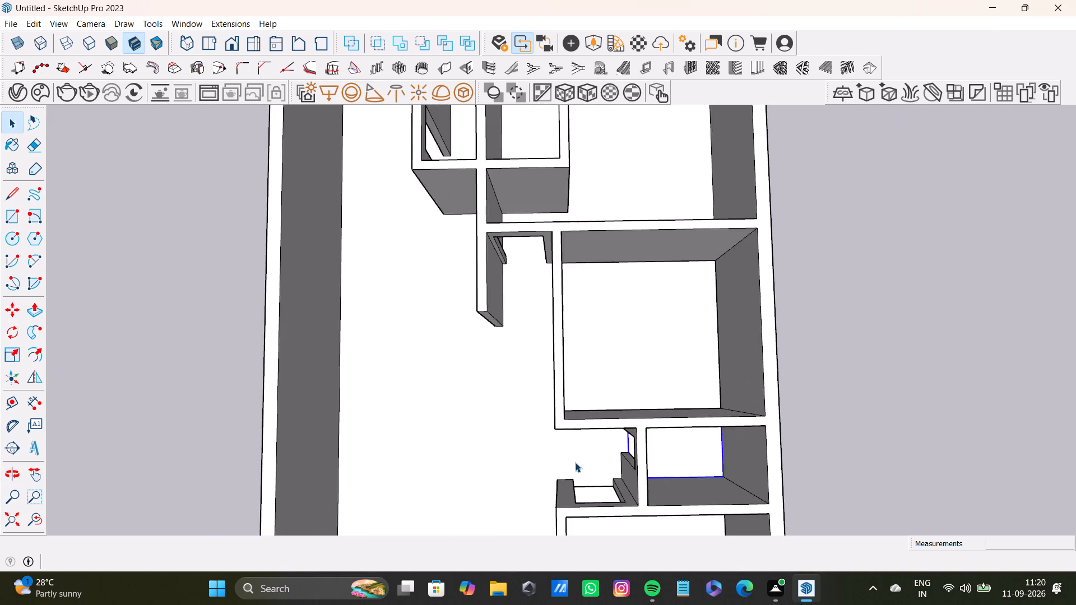
pyautogui.scroll(-3, 575, 462)
pyautogui.keyDown('shift'); pyautogui.moveTo(581, 452); pyautogui.dragTo(639, 470, button='middle'); pyautogui.keyUp('shift')
pyautogui.scroll(-5, 505, 382)
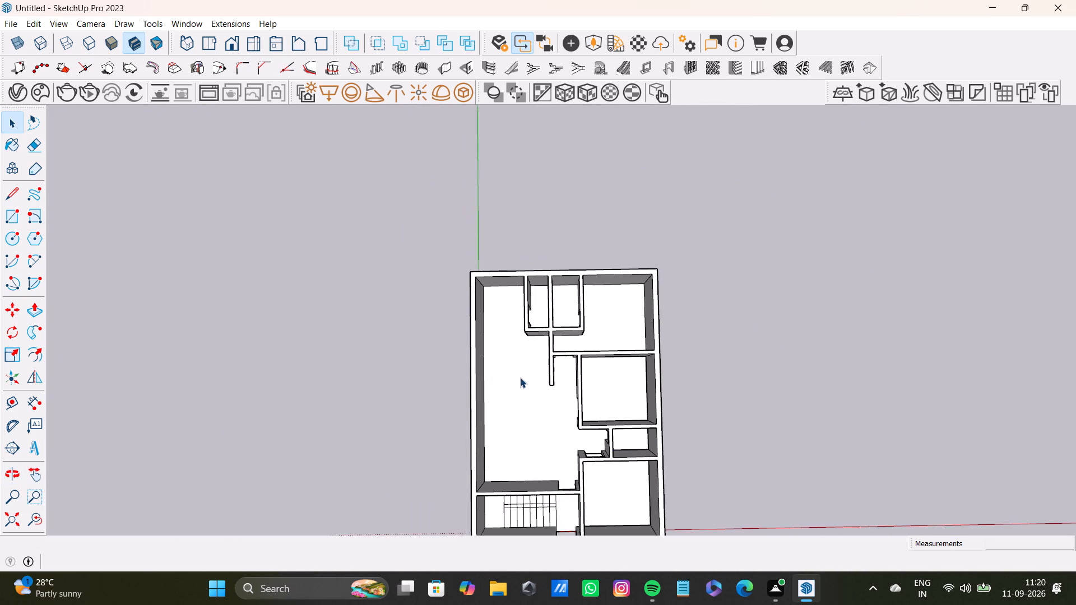
pyautogui.moveTo(525, 376); pyautogui.dragTo(579, 384, button='middle')
pyautogui.scroll(3, 607, 353)
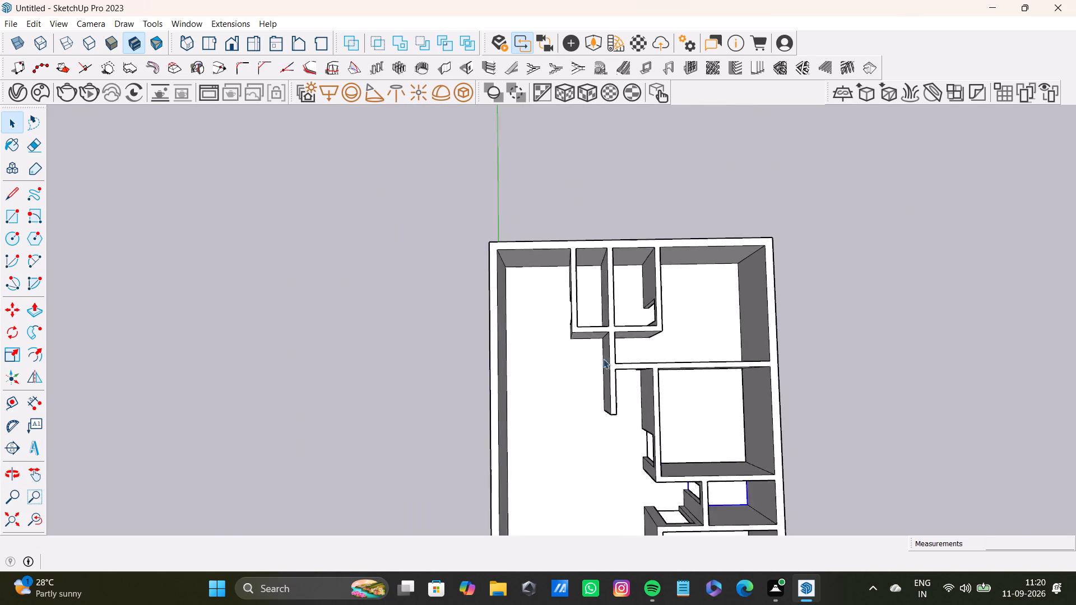
pyautogui.scroll(7, 603, 359)
pyautogui.scroll(-8, 600, 366)
pyautogui.keyDown('shift'); pyautogui.middleClick(601, 367); pyautogui.keyUp('shift')
pyautogui.scroll(7, 606, 385)
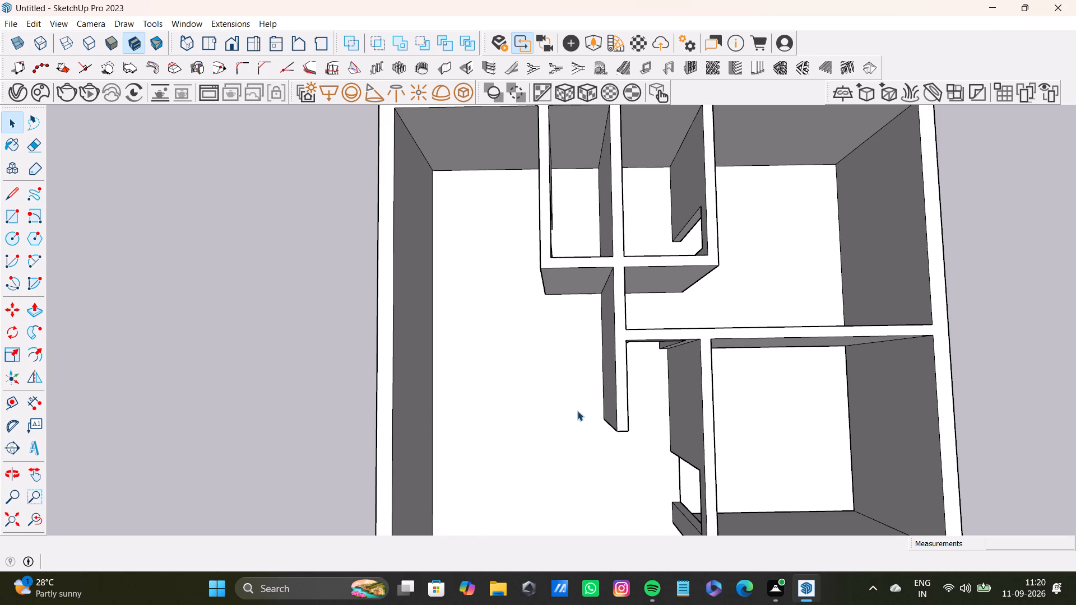
pyautogui.press('l')
pyautogui.scroll(7, 588, 429)
pyautogui.click(617, 414)
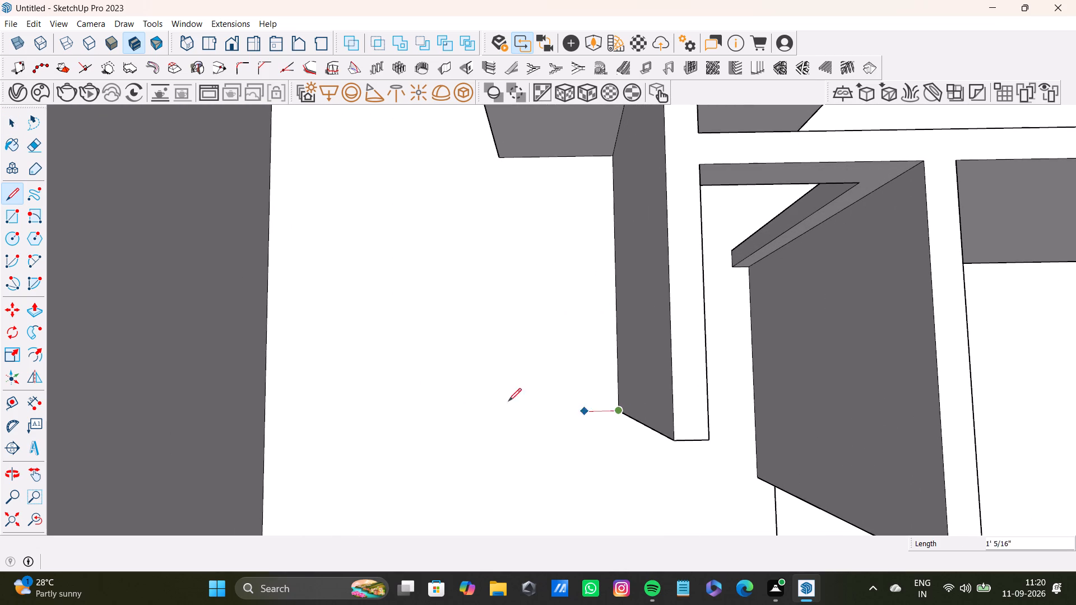
pyautogui.click(266, 422)
# Continue the floor outline along the outer wall, 7' along the end wall, and down the narrow room's wall past its door opening to the outside corner.
pyautogui.scroll(-4, 266, 366)
pyautogui.keyDown('shift'); pyautogui.moveTo(295, 291); pyautogui.dragTo(266, 480, button='middle'); pyautogui.keyUp('shift')
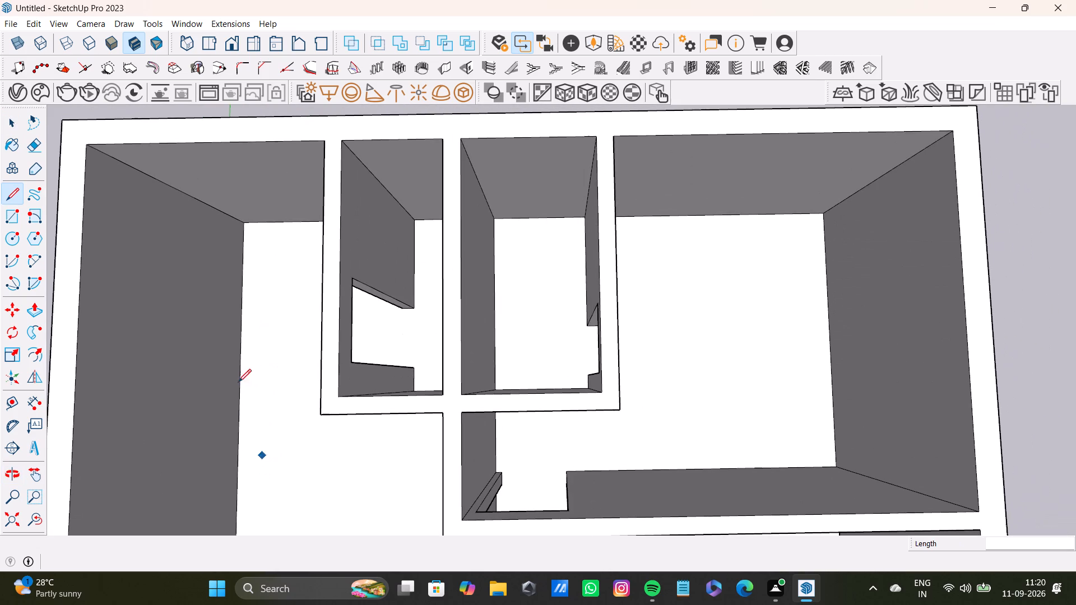
pyautogui.click(241, 222)
pyautogui.scroll(-4, 252, 299)
pyautogui.moveTo(247, 300); pyautogui.dragTo(481, 337, button='middle')
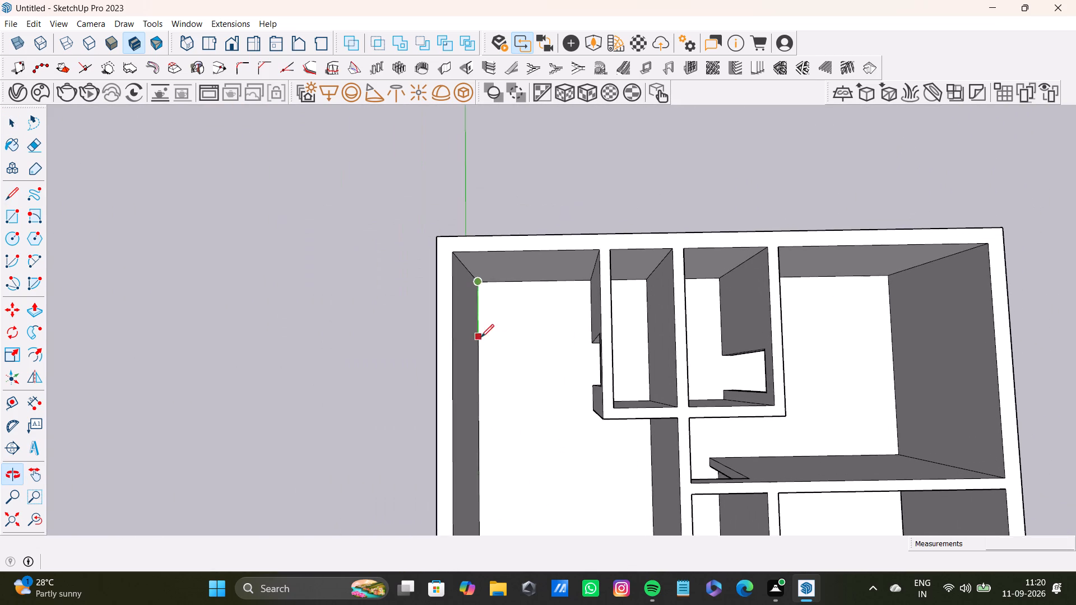
pyautogui.click(592, 278)
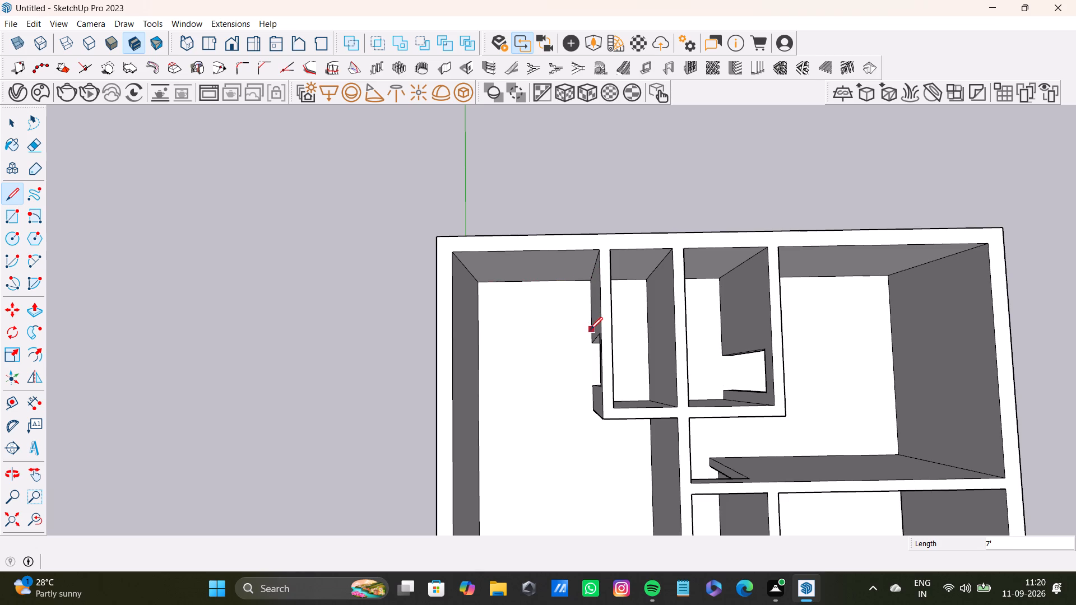
pyautogui.click(591, 342)
pyautogui.click(590, 386)
pyautogui.click(592, 414)
# Close the L-shaped floor outline along the narrow room's end wall and the partition to its free end, and select the new face.
pyautogui.scroll(6, 593, 427)
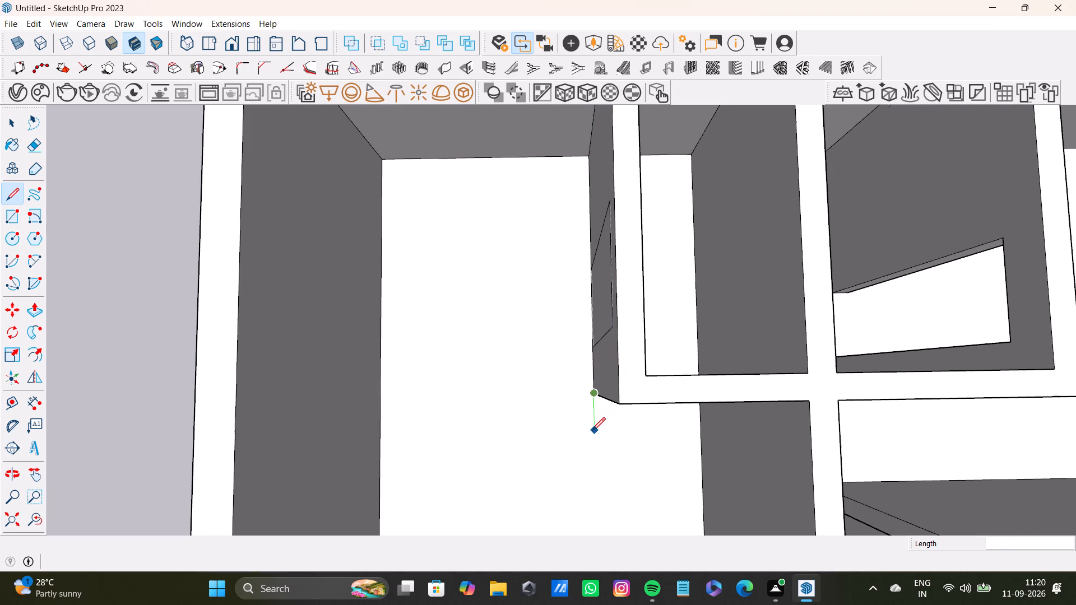
pyautogui.moveTo(600, 421); pyautogui.dragTo(604, 383, button='middle')
pyautogui.scroll(3, 597, 393)
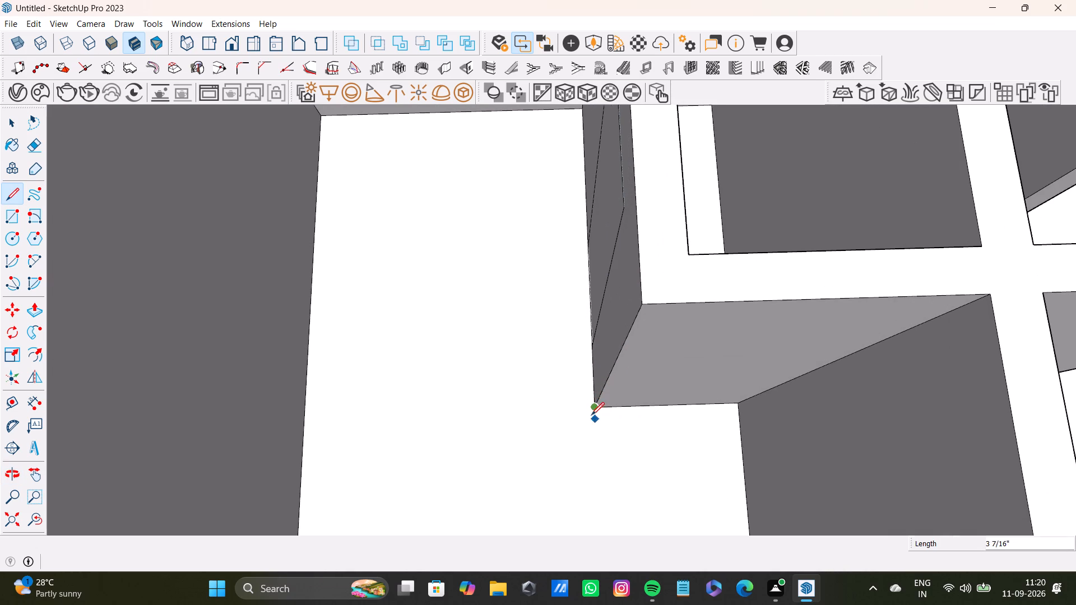
pyautogui.click(735, 404)
pyautogui.scroll(-4, 738, 443)
pyautogui.keyDown('shift'); pyautogui.moveTo(730, 460); pyautogui.dragTo(694, 269, button='middle'); pyautogui.keyUp('shift')
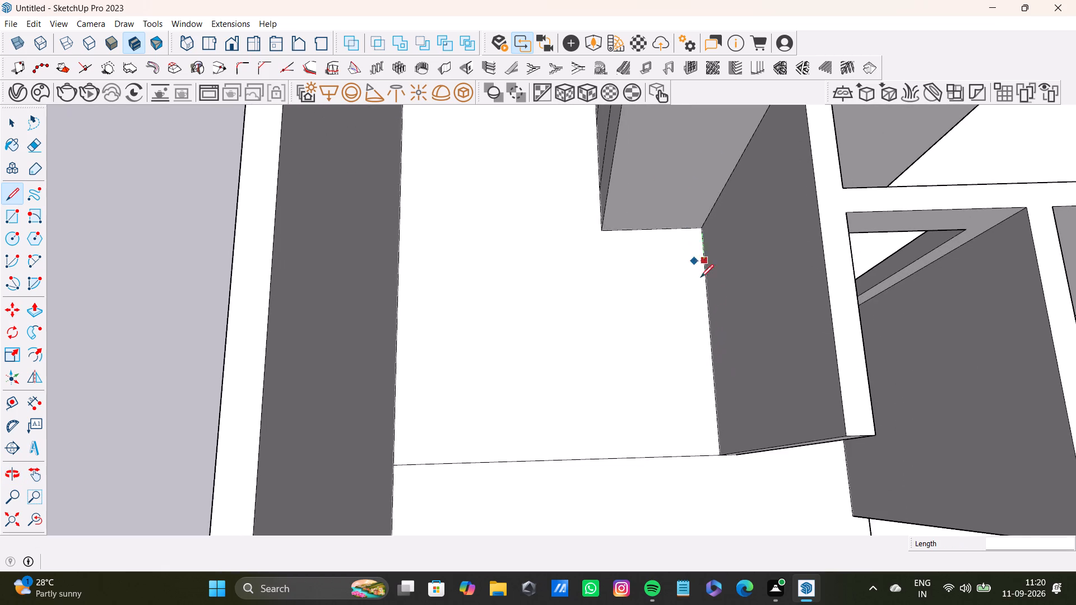
pyautogui.scroll(-1, 715, 351)
pyautogui.click(722, 445)
pyautogui.press('space')
pyautogui.click(628, 376)
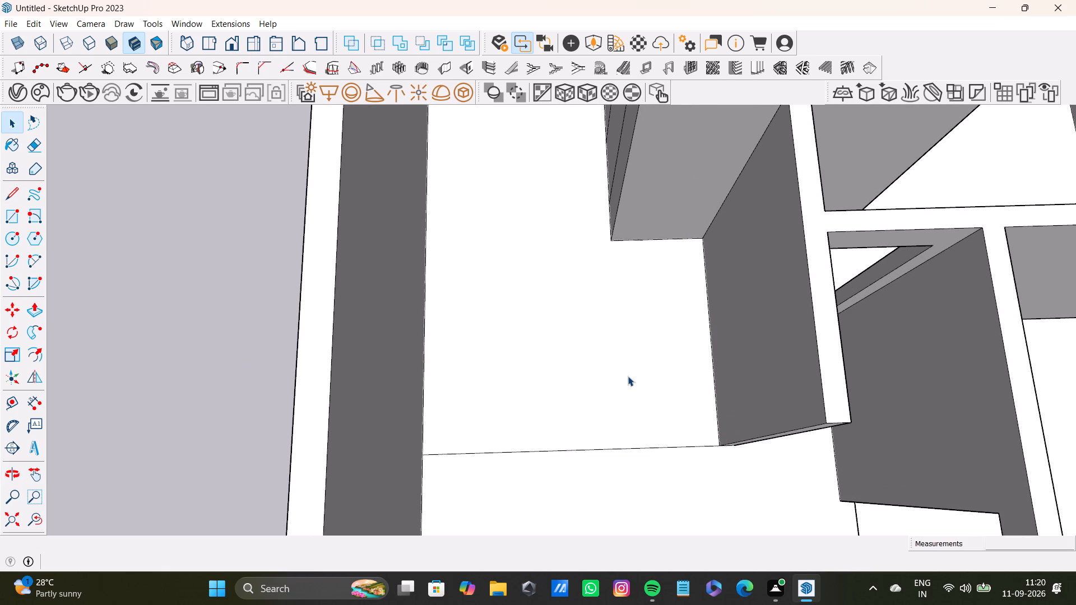
# Delete the face filling the door opening in the narrow room's wall facing the L-shaped floor area.
pyautogui.scroll(-9, 627, 373)
pyautogui.keyDown('shift'); pyautogui.moveTo(614, 375); pyautogui.dragTo(607, 398, button='middle'); pyautogui.keyUp('shift')
pyautogui.scroll(3, 600, 308)
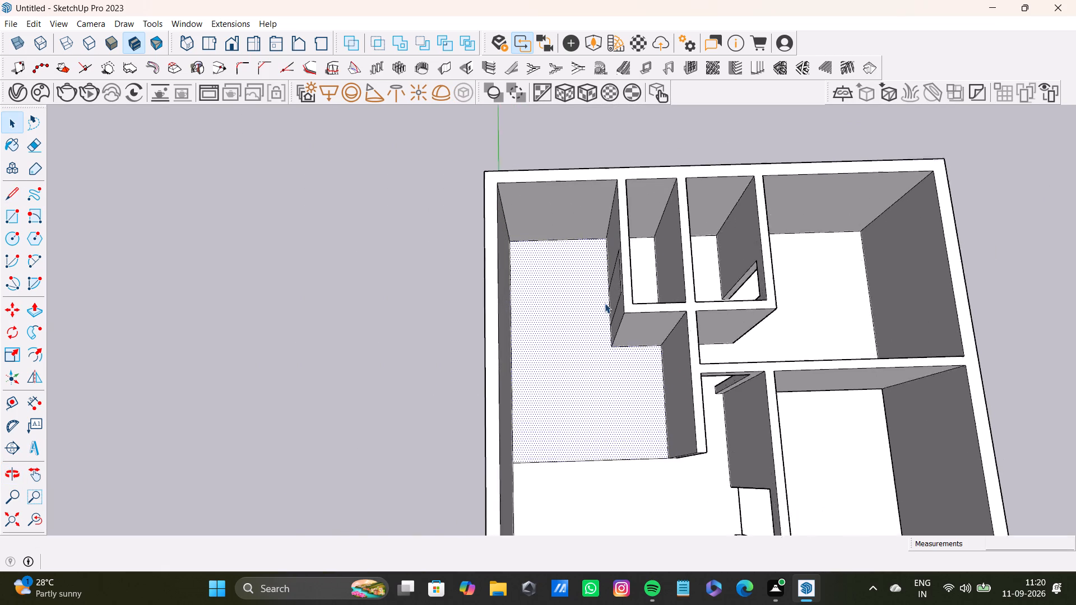
pyautogui.scroll(6, 605, 303)
pyautogui.moveTo(607, 309); pyautogui.dragTo(723, 310, button='middle')
pyautogui.click(612, 243)
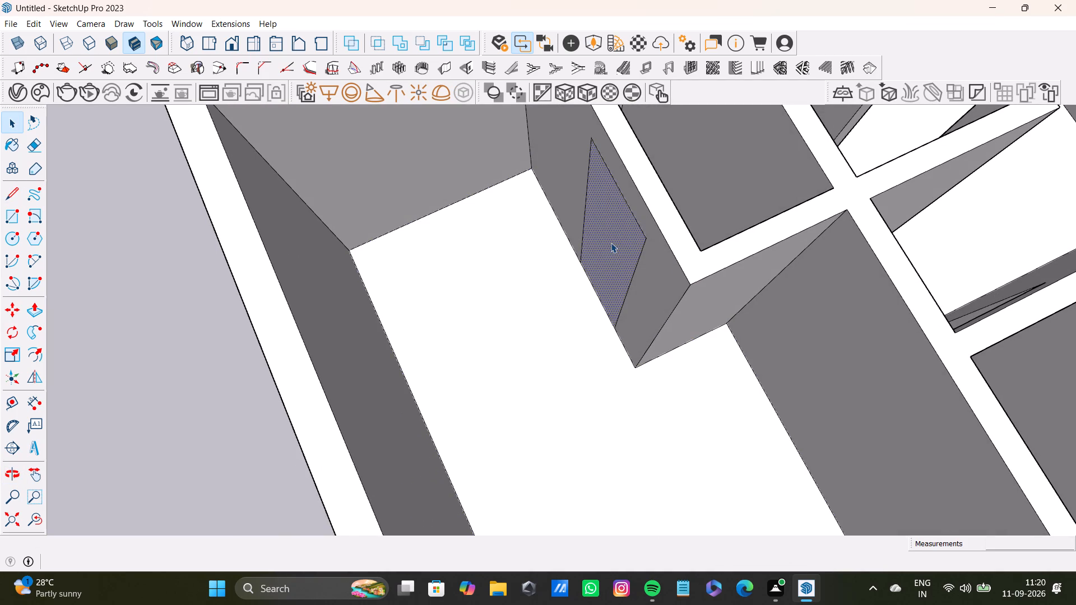
pyautogui.press('Delete')
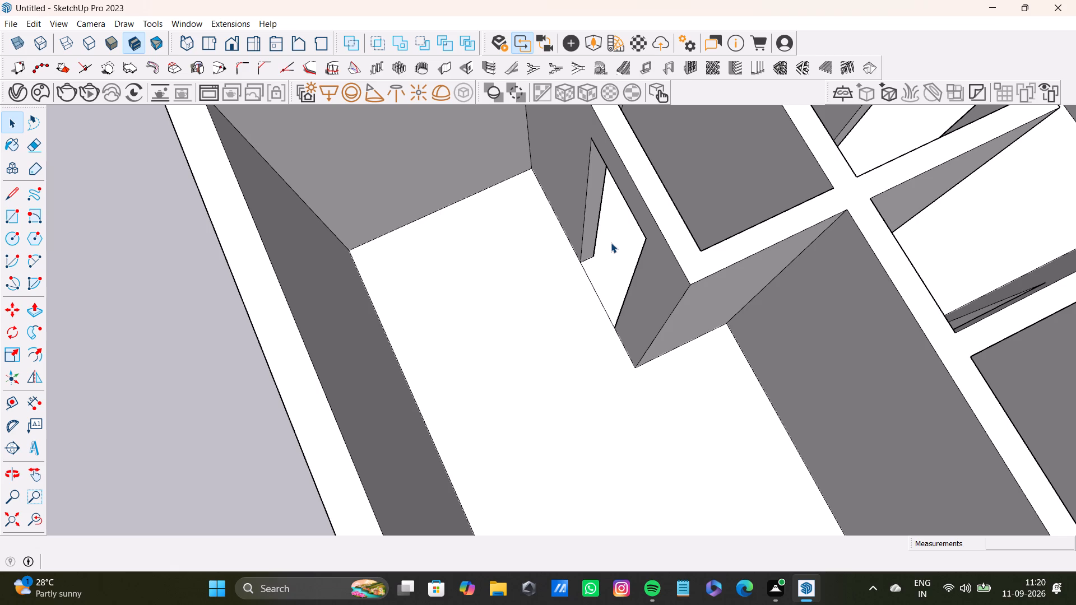
# Make a group of the L-shaped hall floor face and its boundary edges.
pyautogui.scroll(-3, 602, 270)
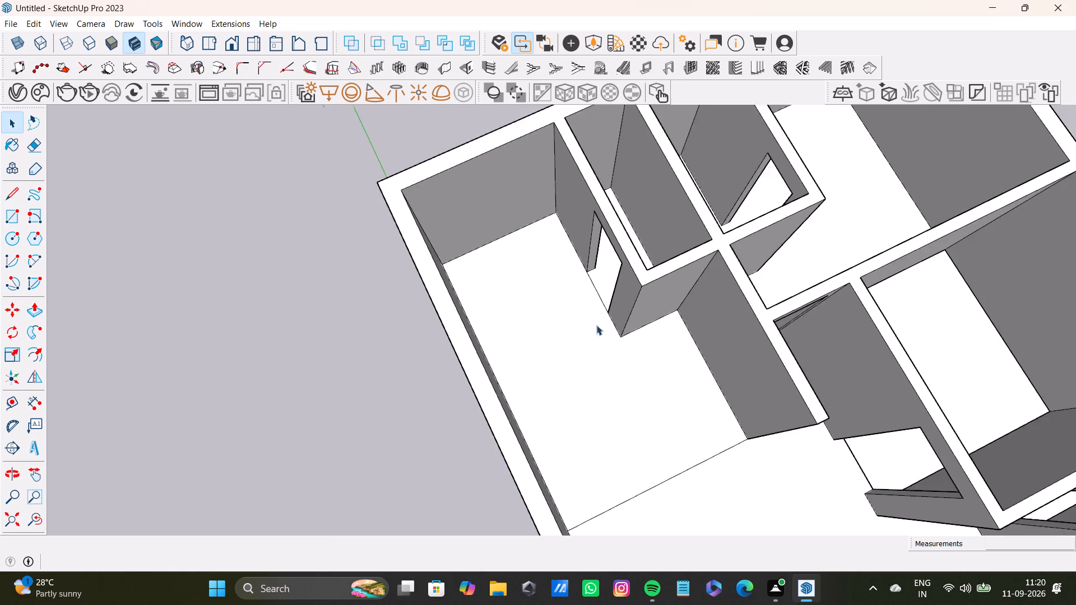
pyautogui.scroll(-7, 596, 325)
pyautogui.click(638, 381)
pyautogui.click(636, 385)
pyautogui.rightClick(636, 385)
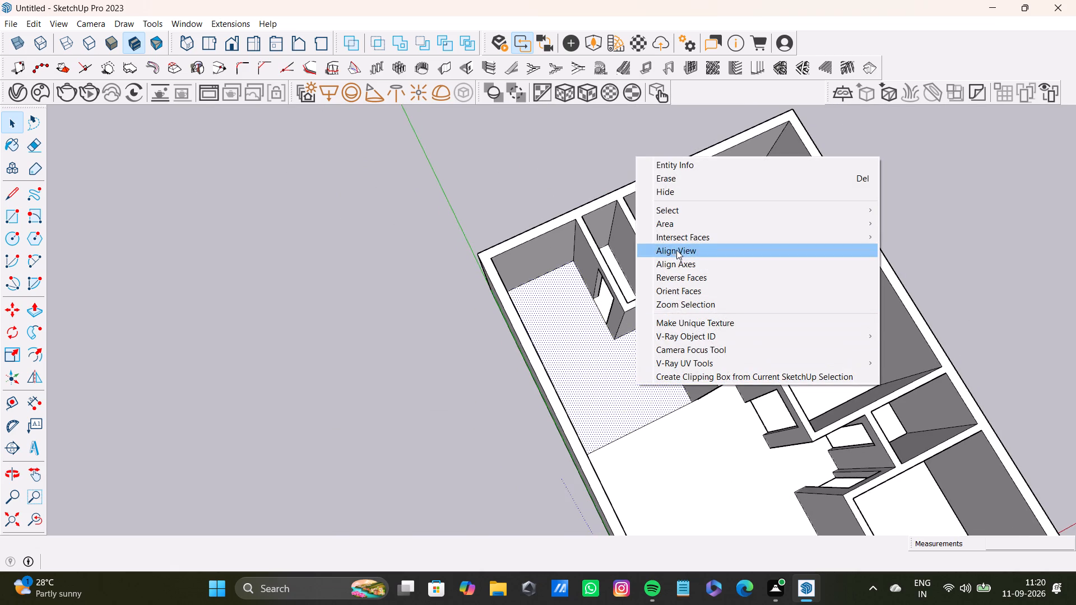
pyautogui.doubleClick(624, 406)
pyautogui.doubleClick(624, 406)
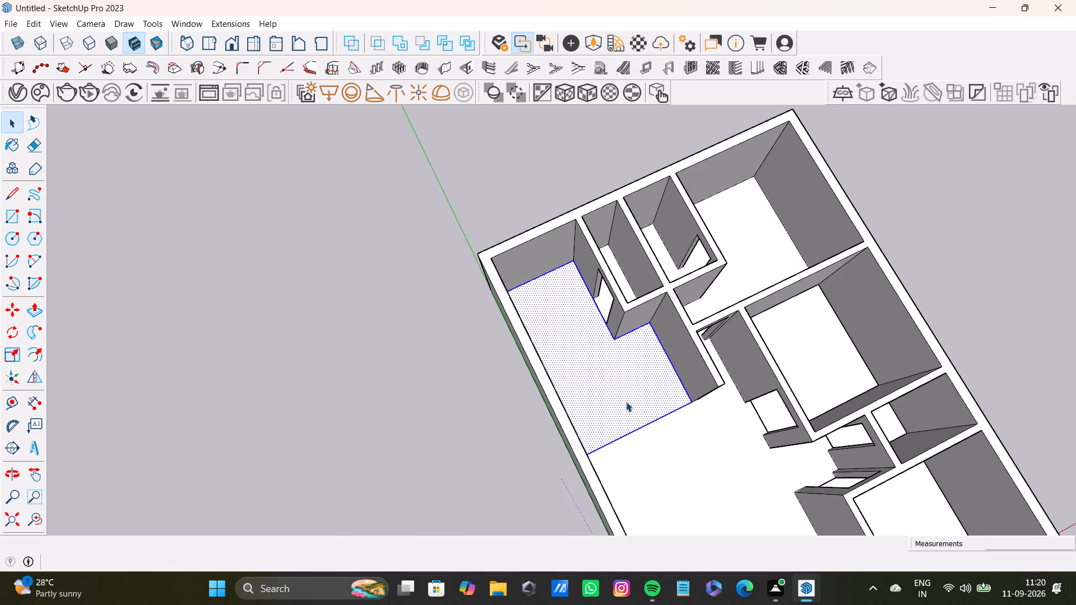
pyautogui.rightClick(626, 402)
pyautogui.click(672, 265)
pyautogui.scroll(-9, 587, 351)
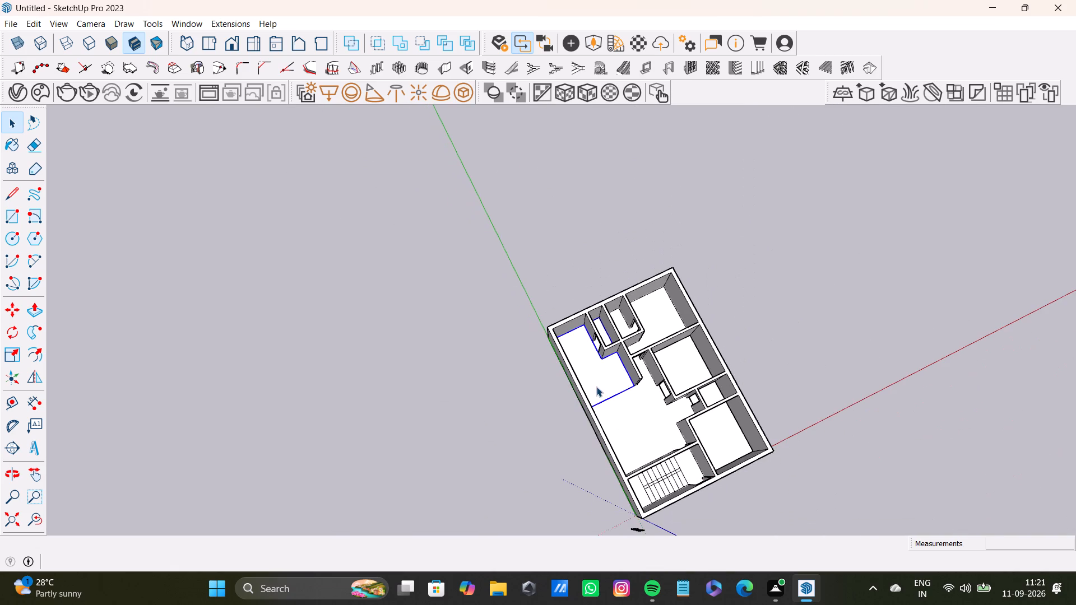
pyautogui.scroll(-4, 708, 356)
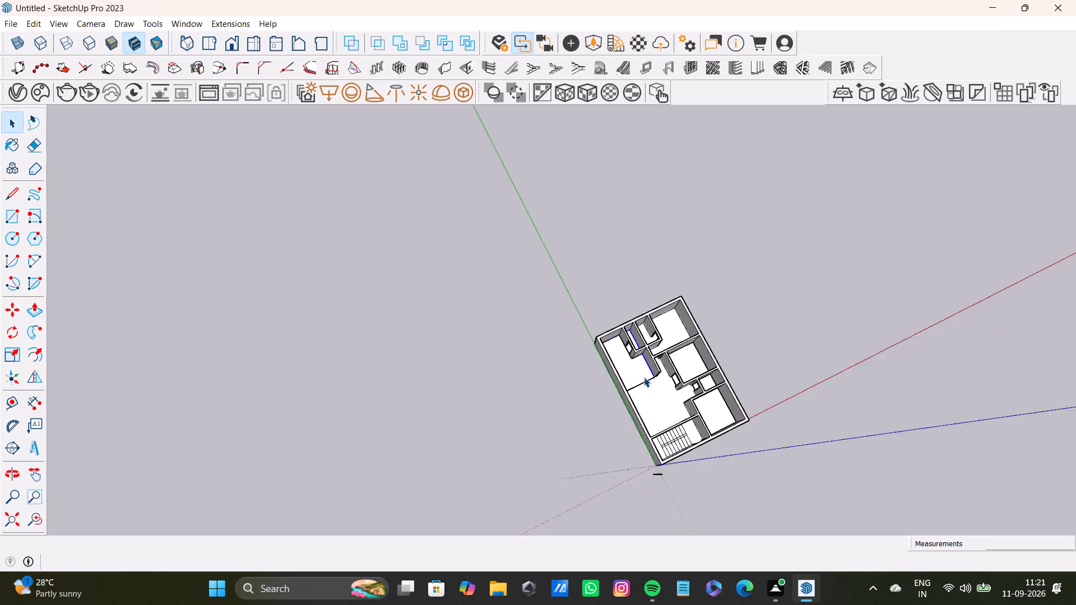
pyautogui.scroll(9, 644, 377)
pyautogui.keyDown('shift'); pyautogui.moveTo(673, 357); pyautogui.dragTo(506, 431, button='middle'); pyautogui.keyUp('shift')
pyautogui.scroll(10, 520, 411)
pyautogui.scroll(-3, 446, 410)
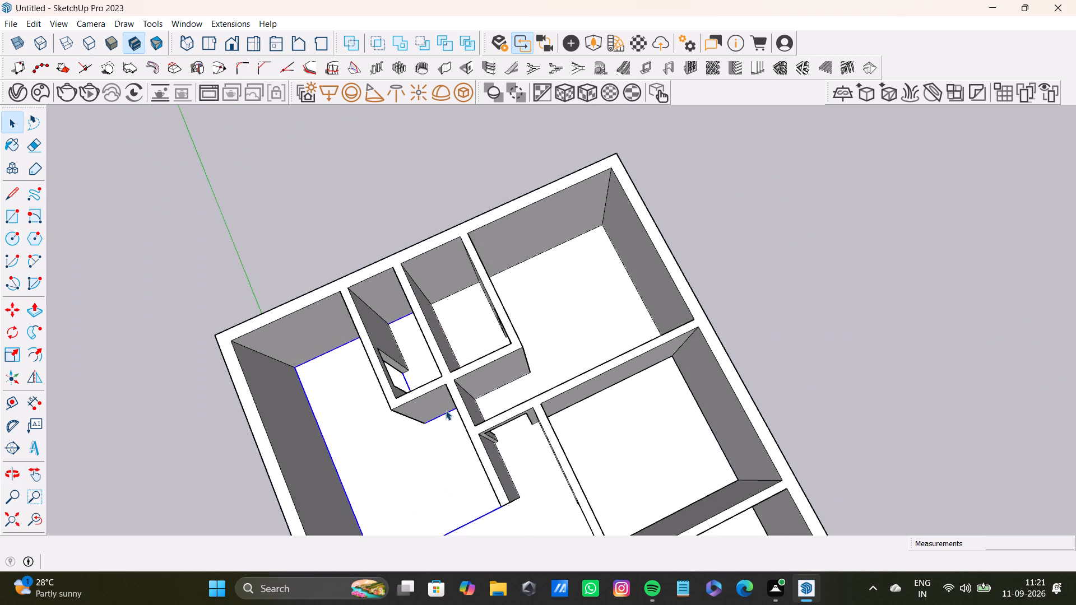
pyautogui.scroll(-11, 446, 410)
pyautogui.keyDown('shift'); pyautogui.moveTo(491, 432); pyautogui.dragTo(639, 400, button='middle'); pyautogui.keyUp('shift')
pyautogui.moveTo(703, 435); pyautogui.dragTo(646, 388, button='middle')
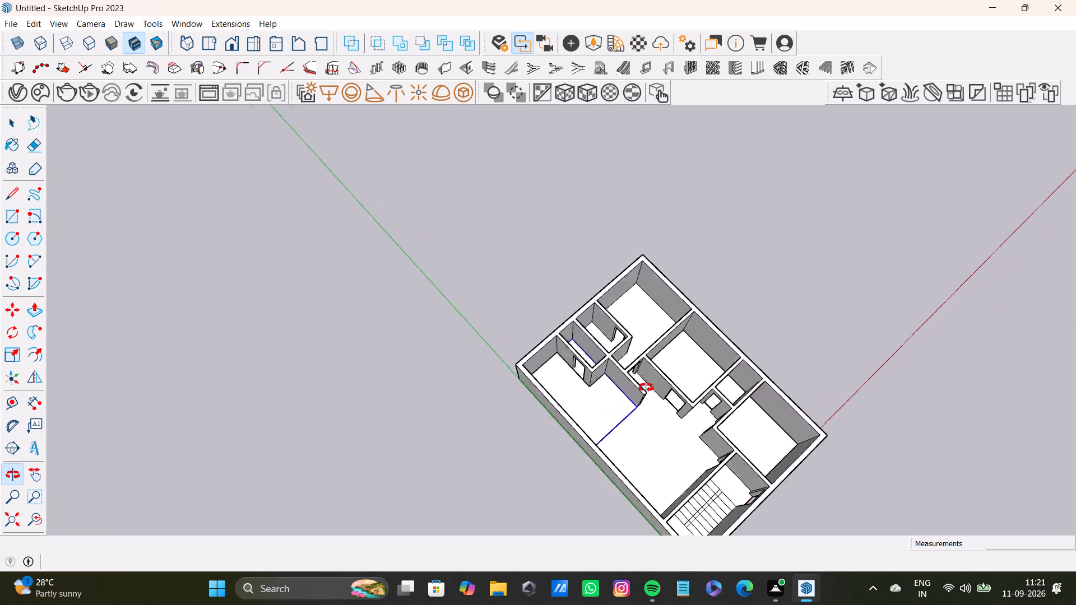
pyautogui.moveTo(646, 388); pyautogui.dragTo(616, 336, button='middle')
# Draw a floor edge about 3' 11" along the narrow room's hall-side wall, from the outer-wall corner to its door opening.
pyautogui.scroll(4, 667, 402)
pyautogui.moveTo(677, 400); pyautogui.dragTo(494, 521, button='middle')
pyautogui.scroll(5, 563, 342)
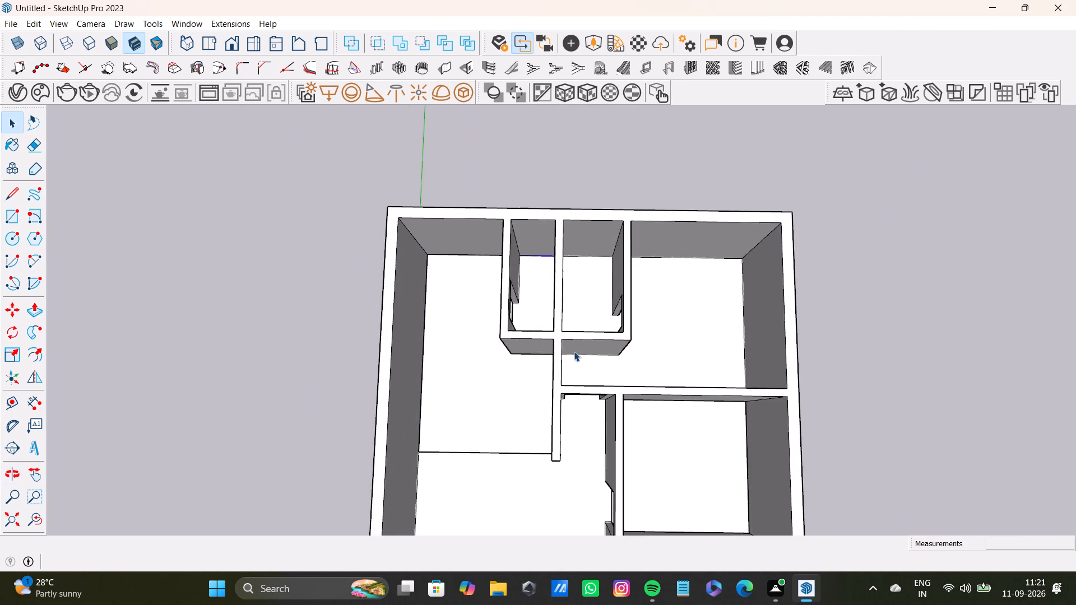
pyautogui.scroll(3, 574, 351)
pyautogui.keyDown('shift'); pyautogui.moveTo(521, 329); pyautogui.dragTo(446, 360, button='middle'); pyautogui.keyUp('shift')
pyautogui.moveTo(473, 375); pyautogui.dragTo(474, 421, button='middle')
pyautogui.press('l')
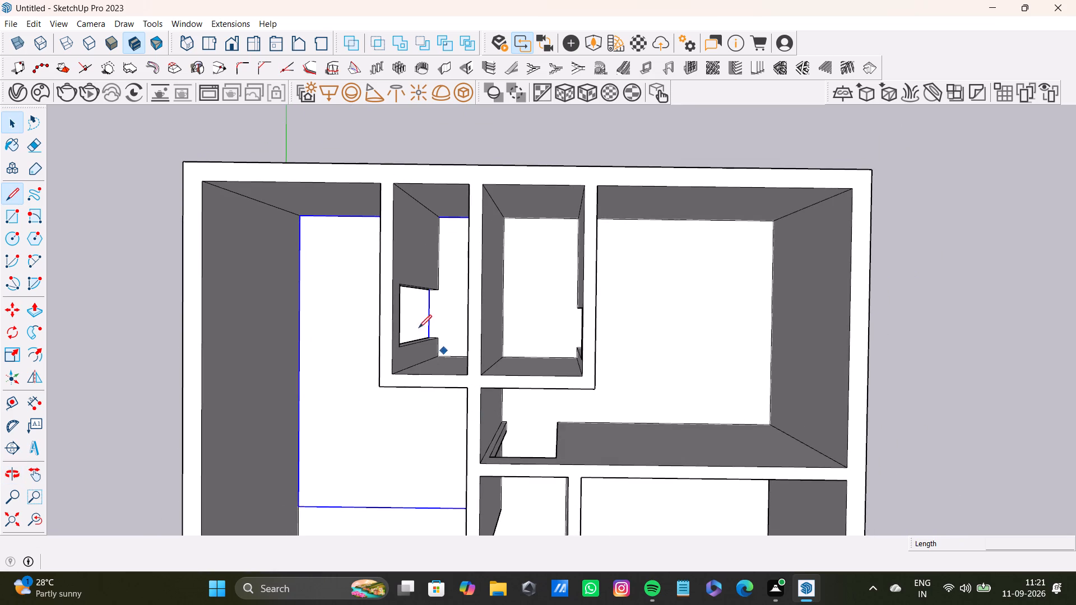
pyautogui.scroll(5, 360, 355)
pyautogui.keyDown('shift'); pyautogui.moveTo(489, 331); pyautogui.dragTo(527, 368, button='middle'); pyautogui.keyUp('shift')
pyautogui.scroll(4, 521, 232)
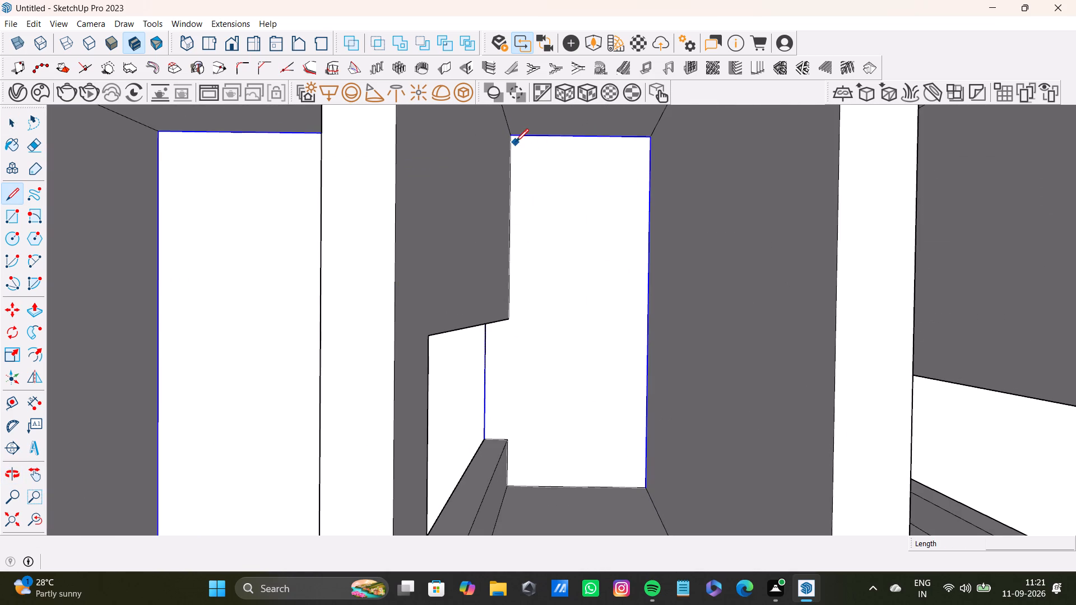
pyautogui.click(514, 139)
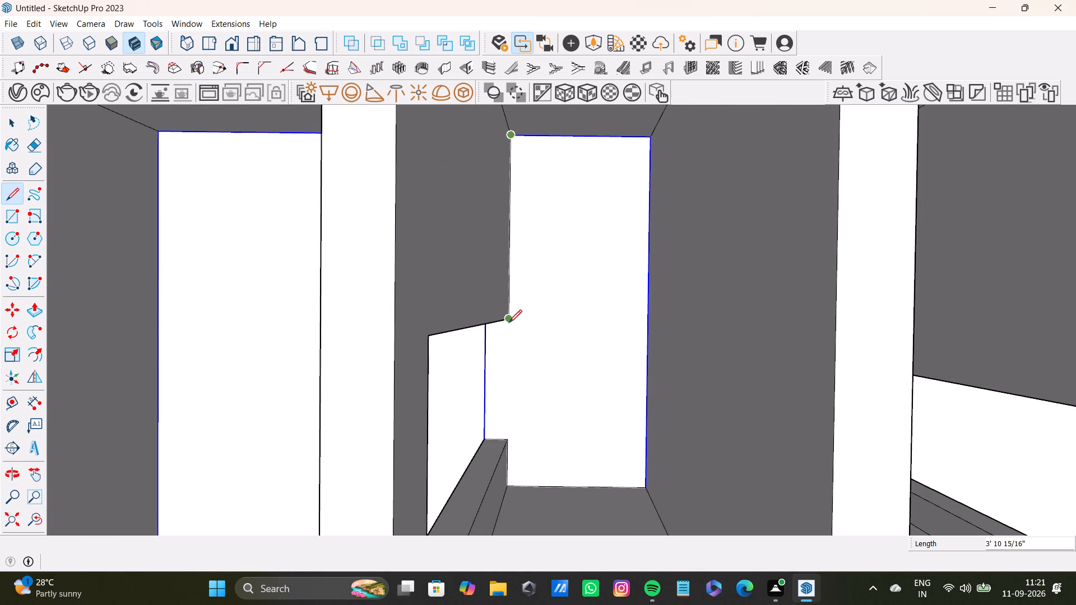
pyautogui.click(509, 323)
# Trace the narrow room's door recess: 6" along the jamb, about 2' 7" across the opening, and back along the other jamb.
pyautogui.scroll(2, 480, 346)
pyautogui.moveTo(491, 336); pyautogui.dragTo(497, 281, button='middle')
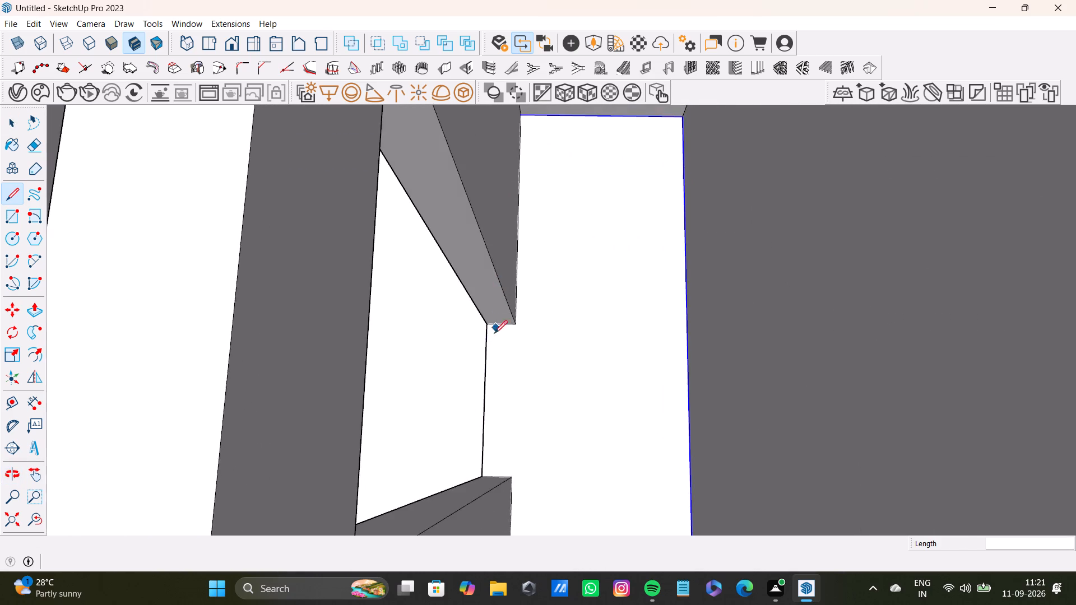
pyautogui.scroll(2, 491, 337)
pyautogui.click(488, 324)
pyautogui.click(523, 324)
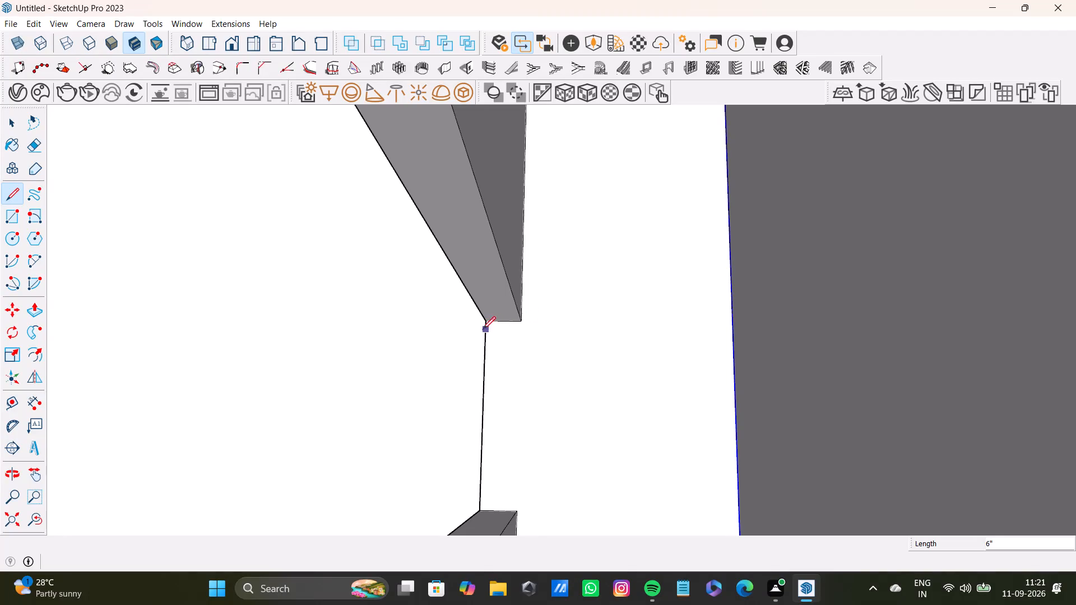
pyautogui.click(488, 320)
pyautogui.click(484, 511)
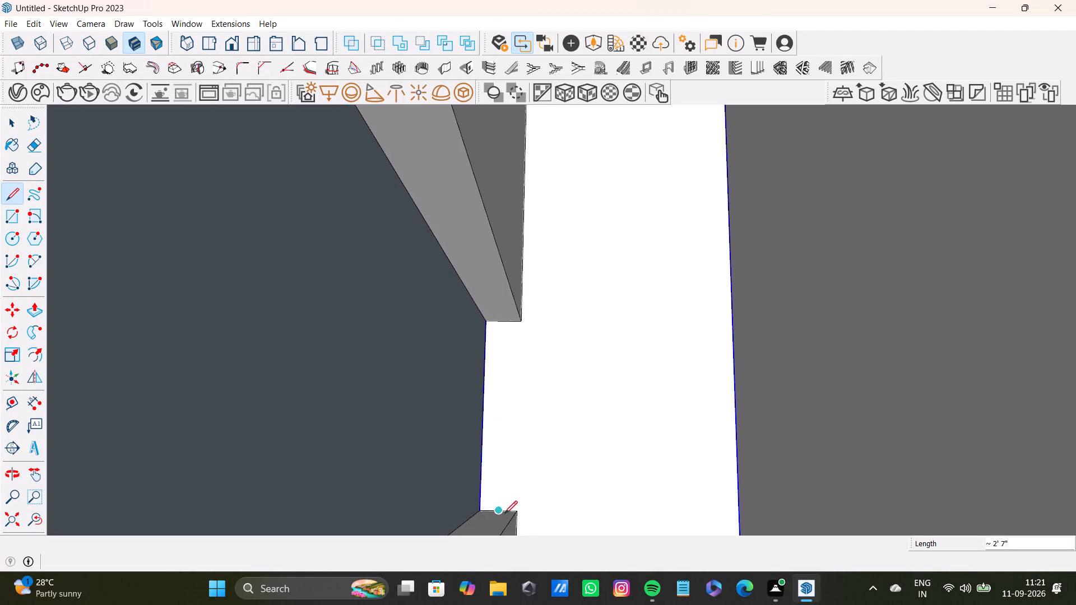
pyautogui.click(514, 514)
# Close the narrow room's floor outline along the rest of the door wall, the inner end wall, the 7' 6" partition and the outer wall.
pyautogui.scroll(-4, 517, 512)
pyautogui.keyDown('shift'); pyautogui.moveTo(525, 513); pyautogui.dragTo(498, 404, button='middle'); pyautogui.keyUp('shift')
pyautogui.moveTo(502, 425); pyautogui.dragTo(498, 454, button='middle')
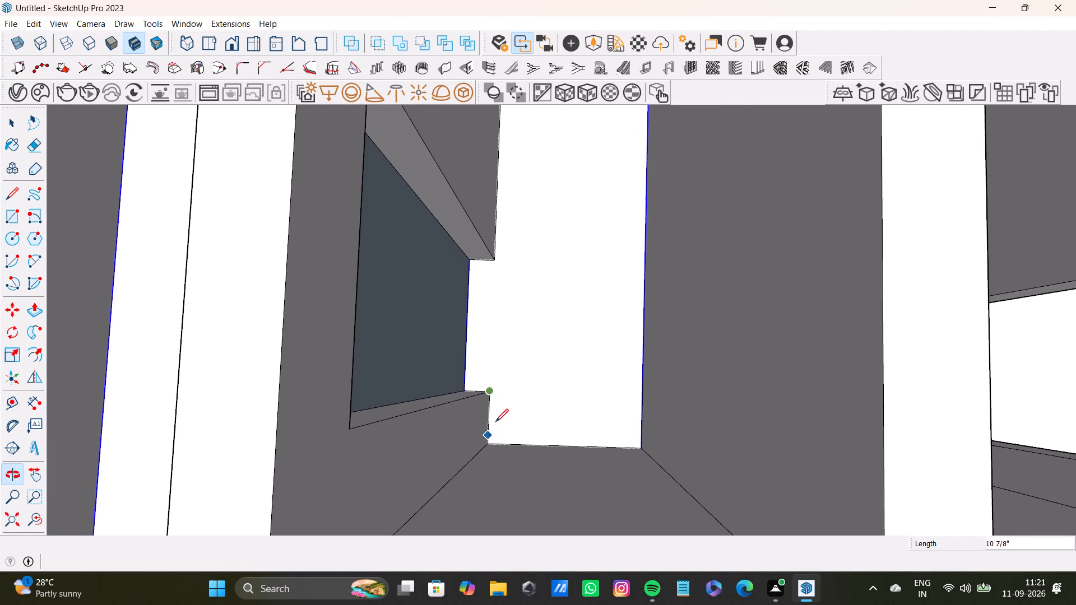
pyautogui.click(490, 443)
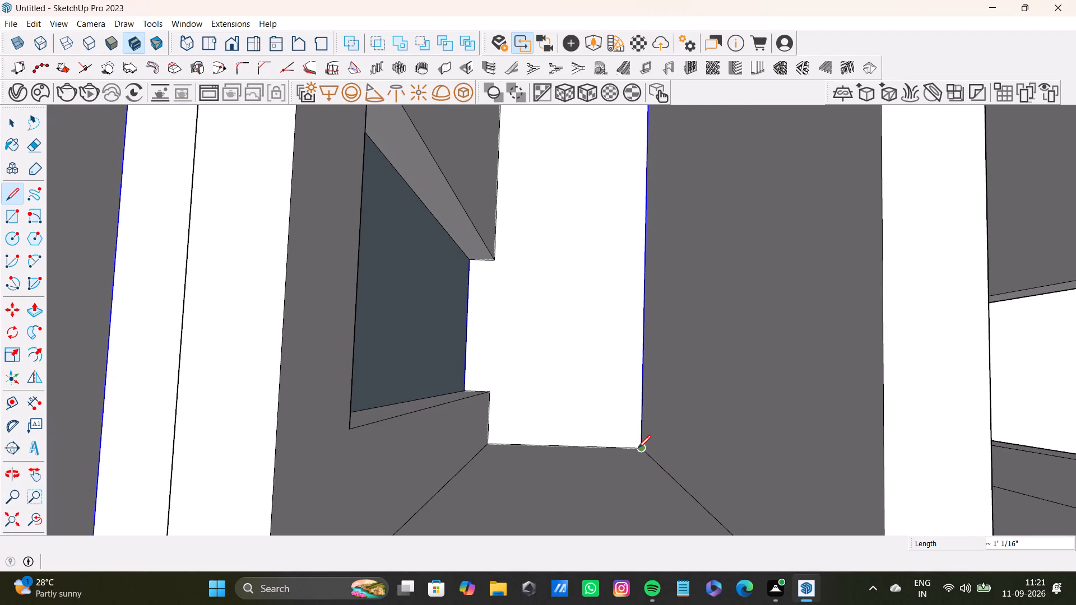
pyautogui.click(641, 449)
pyautogui.scroll(-3, 618, 299)
pyautogui.keyDown('shift'); pyautogui.moveTo(644, 283); pyautogui.dragTo(635, 407, button='middle'); pyautogui.keyUp('shift')
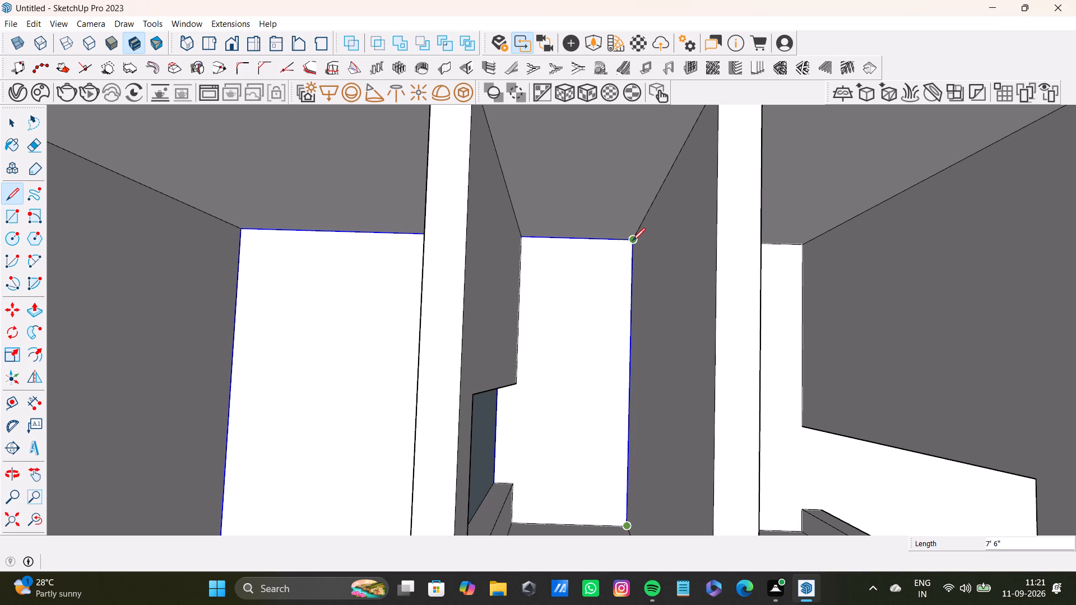
pyautogui.click(632, 241)
pyautogui.click(525, 236)
pyautogui.press('space')
# Make a group of the narrow room's new floor face and its boundary edges.
pyautogui.tripleClick(562, 281)
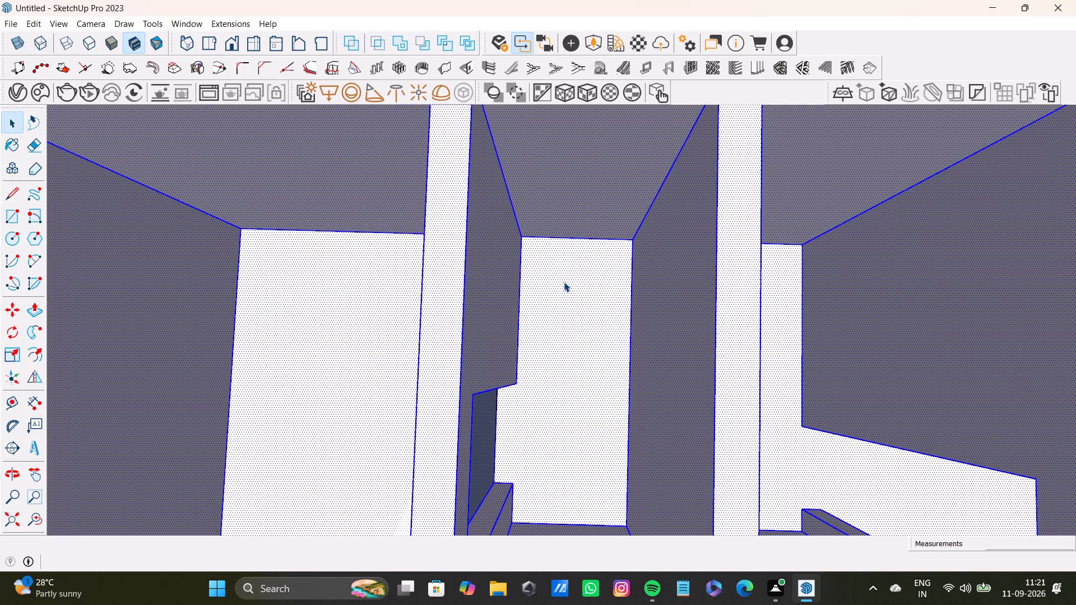
pyautogui.doubleClick(568, 292)
pyautogui.rightClick(568, 294)
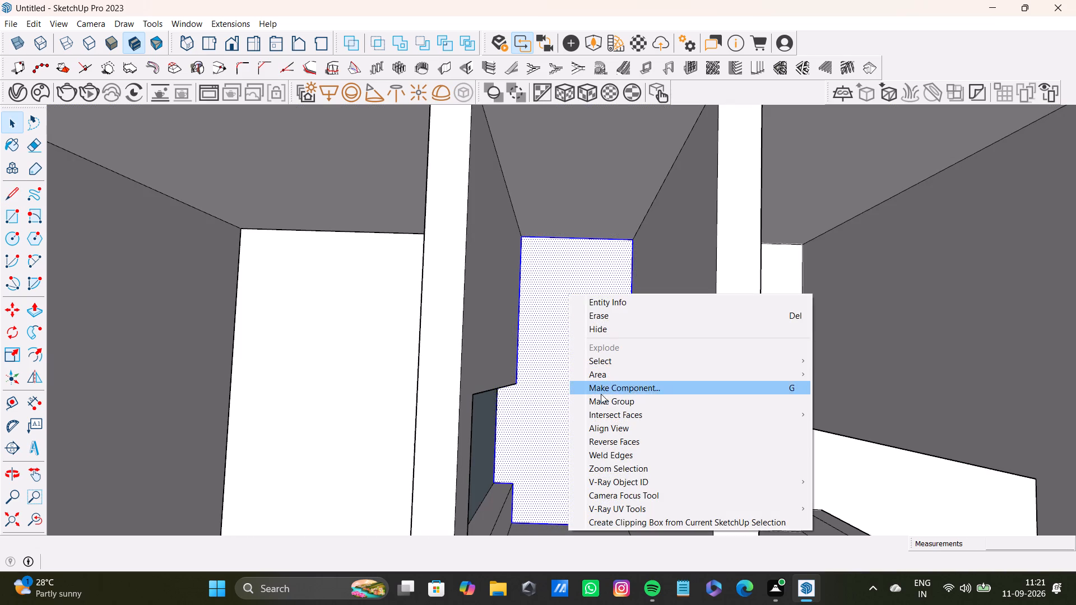
pyautogui.click(603, 405)
# Delete the face filling the door opening between the narrow room and the L-shaped hall.
pyautogui.press('space')
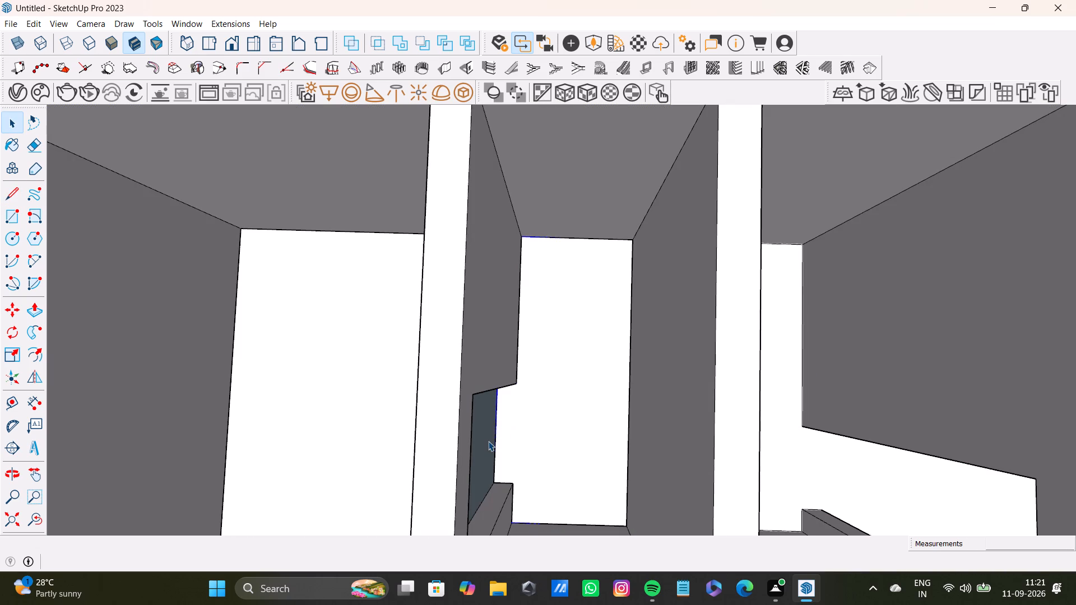
pyautogui.click(488, 441)
pyautogui.press('Delete')
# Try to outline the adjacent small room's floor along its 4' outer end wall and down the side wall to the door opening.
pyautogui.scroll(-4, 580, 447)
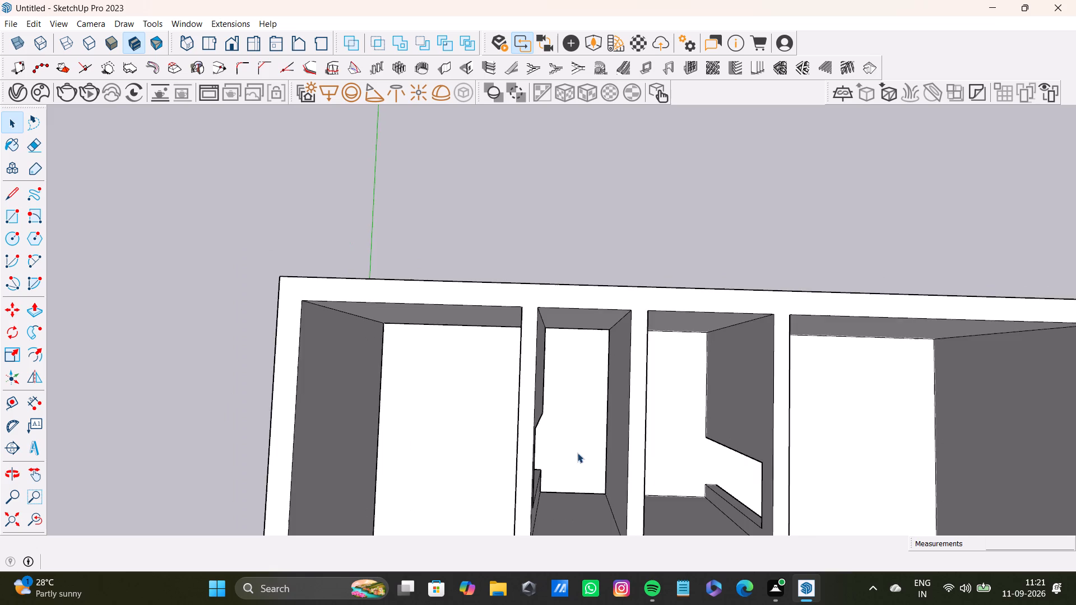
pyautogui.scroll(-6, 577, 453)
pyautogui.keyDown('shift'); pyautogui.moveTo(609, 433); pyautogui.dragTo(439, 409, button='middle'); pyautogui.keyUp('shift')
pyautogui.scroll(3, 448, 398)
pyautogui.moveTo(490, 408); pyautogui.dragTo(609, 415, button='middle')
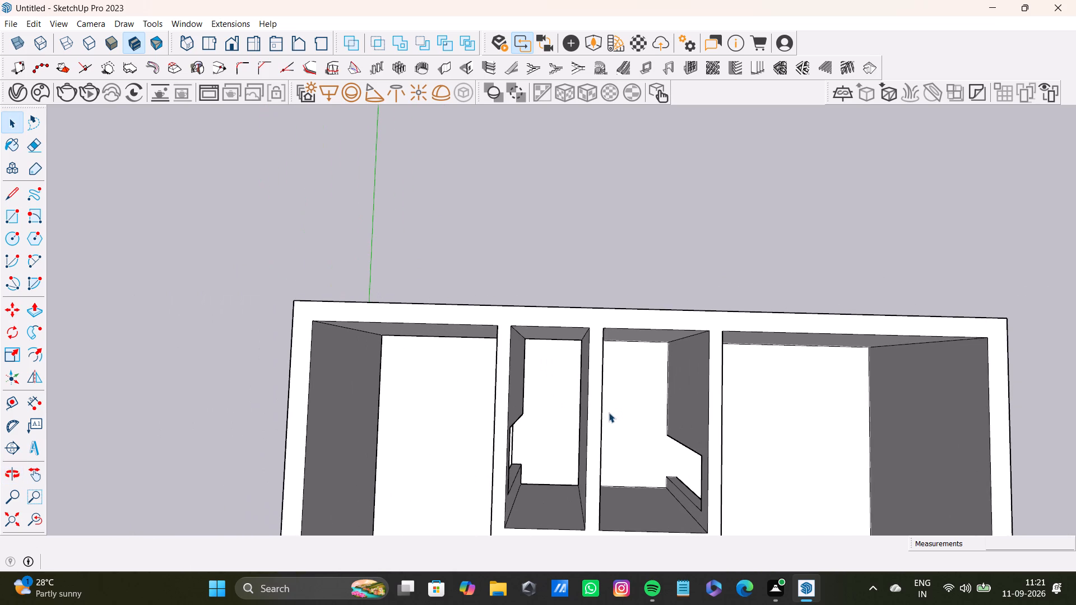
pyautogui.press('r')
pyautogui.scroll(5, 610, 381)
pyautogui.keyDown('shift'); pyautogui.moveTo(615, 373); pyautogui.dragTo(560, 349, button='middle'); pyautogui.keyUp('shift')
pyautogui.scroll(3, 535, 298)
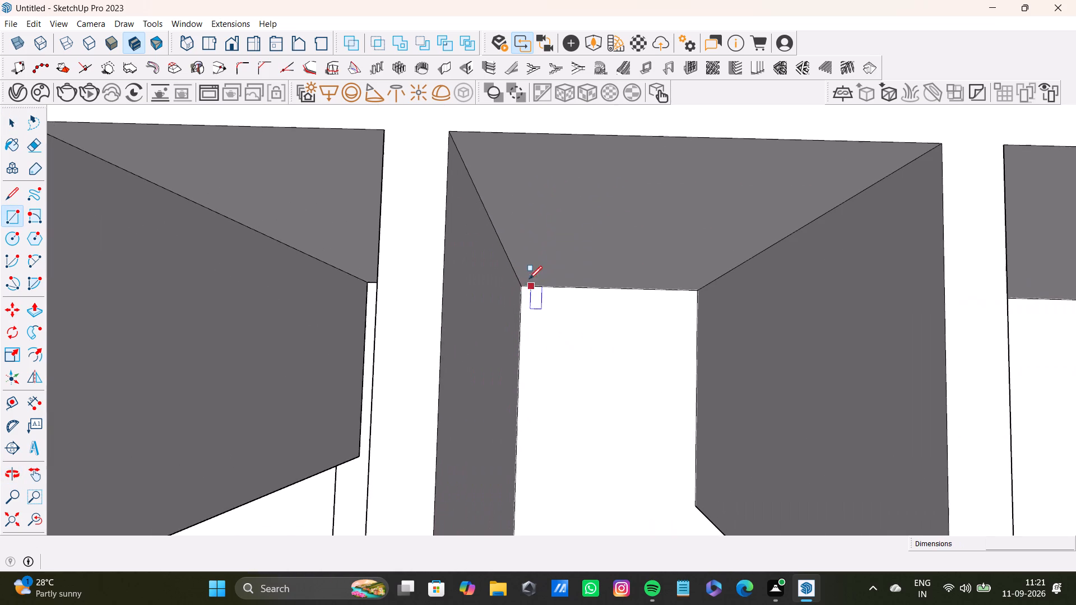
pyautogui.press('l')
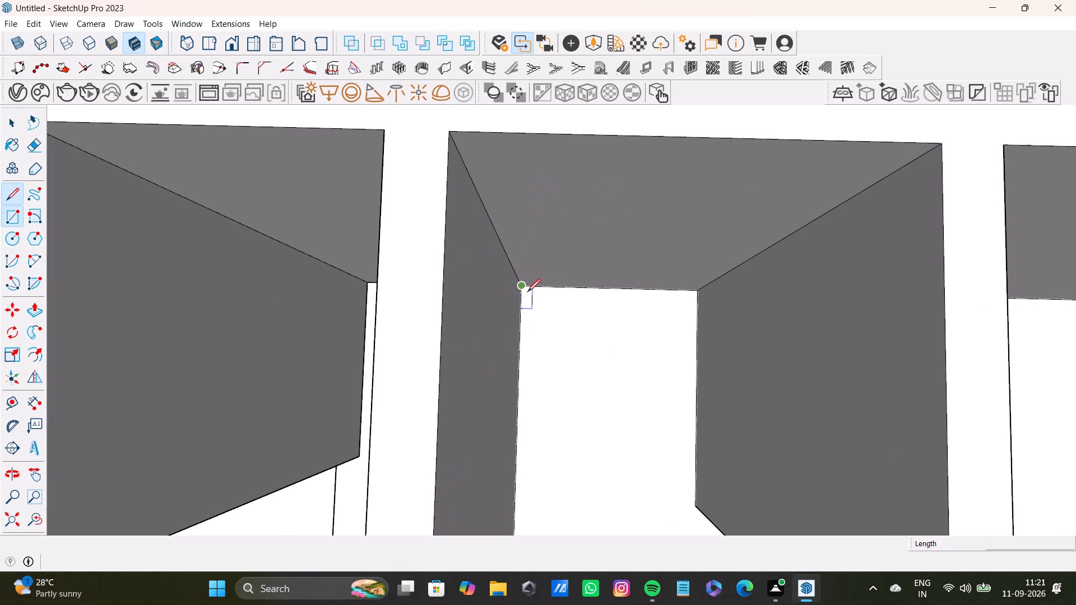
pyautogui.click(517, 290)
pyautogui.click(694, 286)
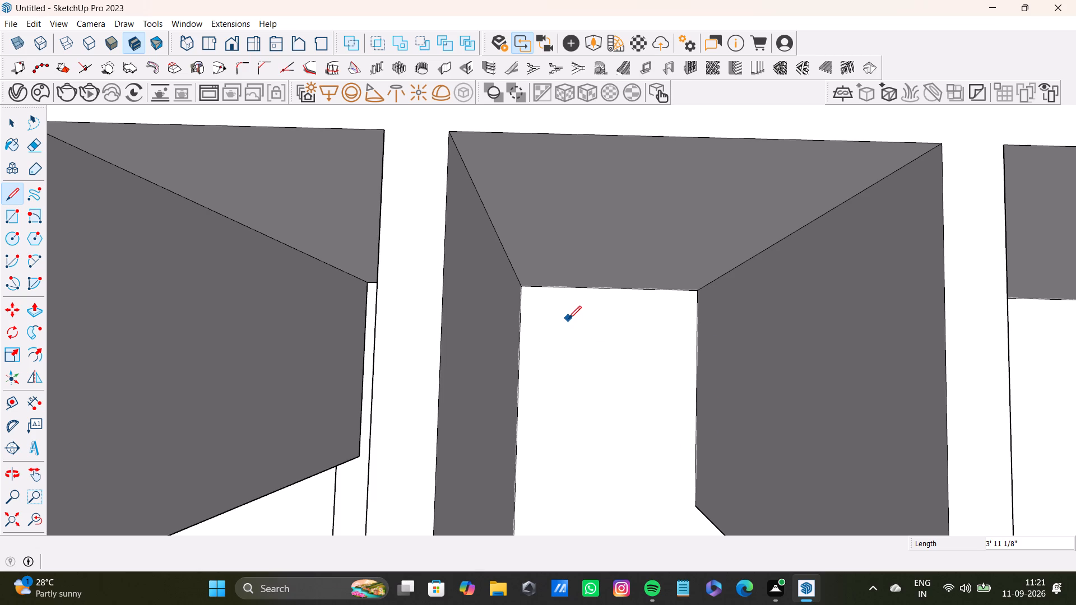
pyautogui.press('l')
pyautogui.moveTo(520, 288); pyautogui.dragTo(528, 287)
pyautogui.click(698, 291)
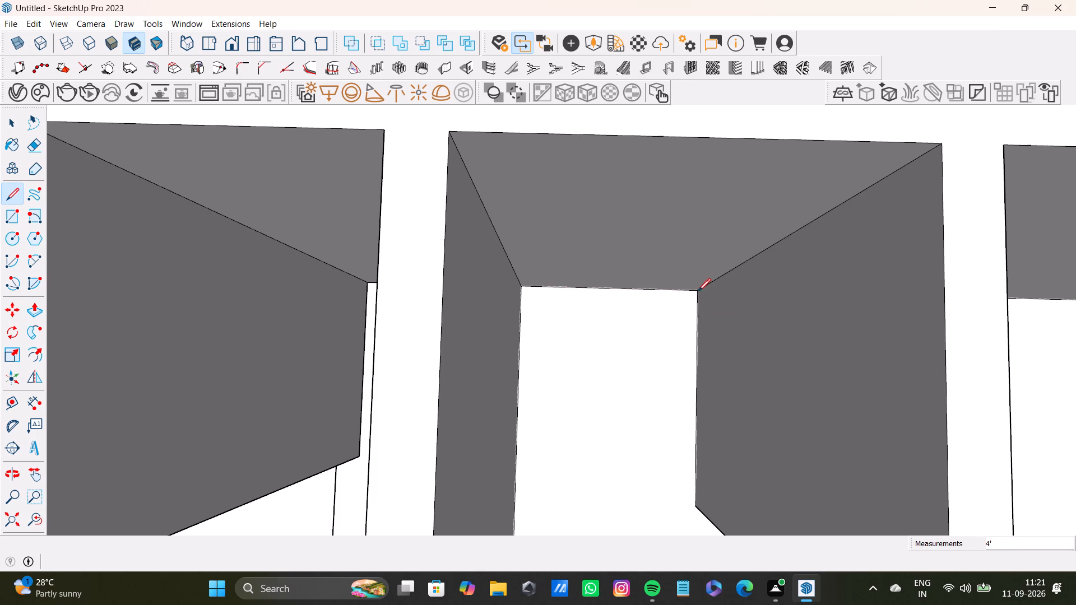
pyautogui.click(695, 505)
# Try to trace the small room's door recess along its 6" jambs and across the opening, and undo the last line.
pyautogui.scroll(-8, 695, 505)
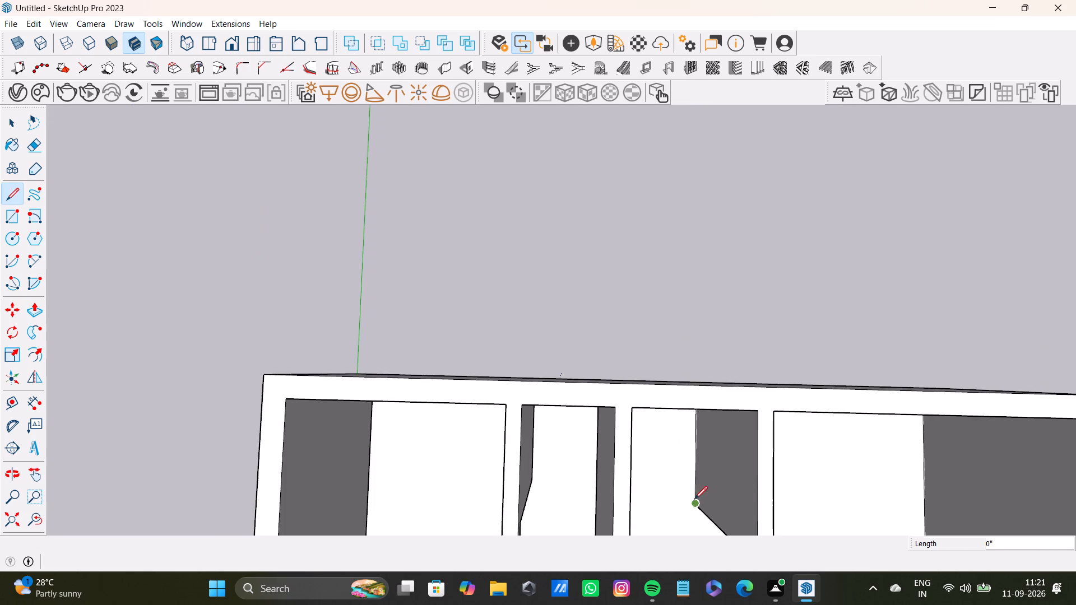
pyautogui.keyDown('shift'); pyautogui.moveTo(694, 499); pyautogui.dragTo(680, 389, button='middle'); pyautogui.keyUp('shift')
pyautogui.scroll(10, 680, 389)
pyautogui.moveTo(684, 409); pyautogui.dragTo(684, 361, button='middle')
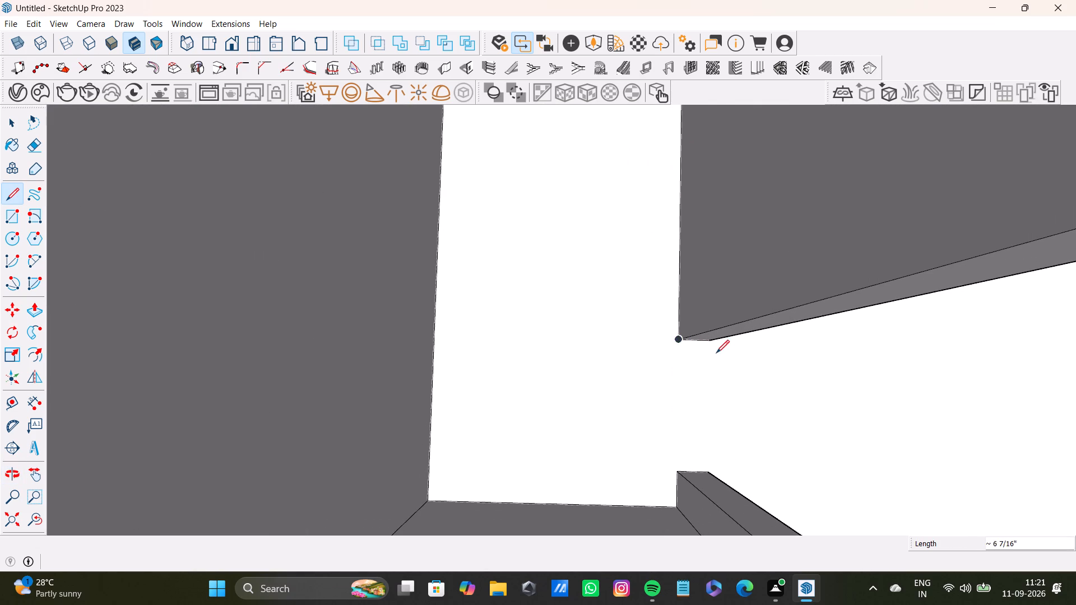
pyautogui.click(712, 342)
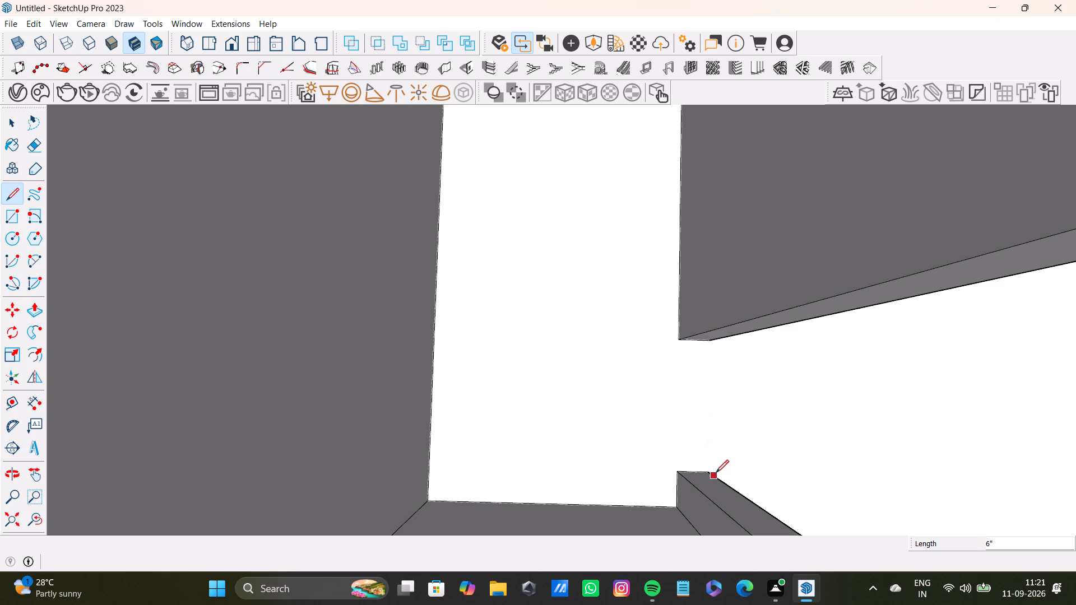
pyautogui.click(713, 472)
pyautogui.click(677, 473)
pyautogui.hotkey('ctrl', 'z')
# Outline the small room's floor from the outer-wall partition corner: 7' 6" along the partition, across the inner end wall, and into the door recess.
pyautogui.scroll(-10, 646, 462)
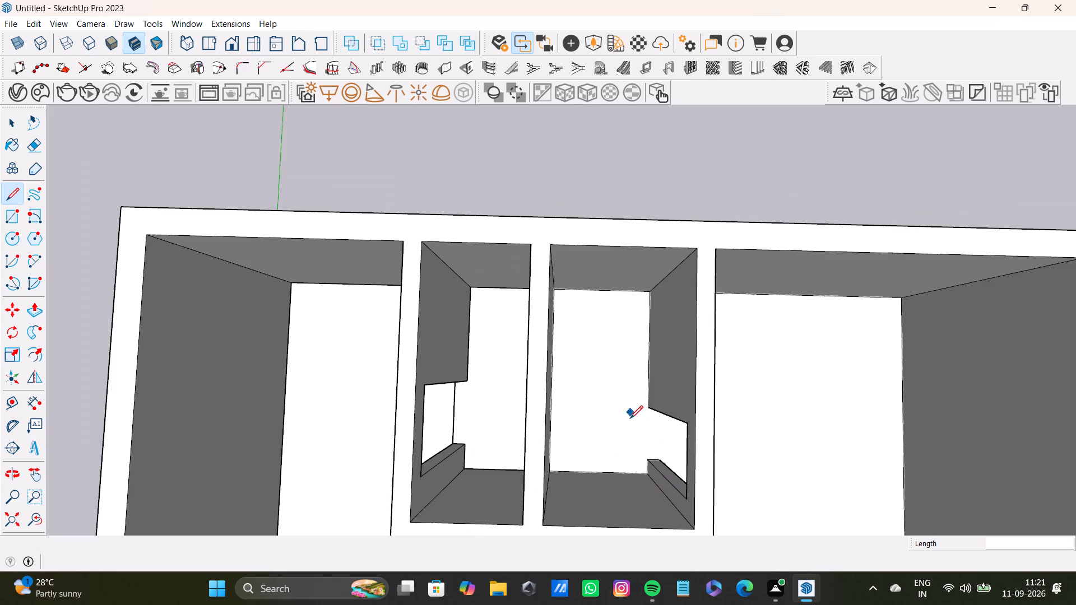
pyautogui.press('l')
pyautogui.scroll(4, 619, 356)
pyautogui.click(519, 255)
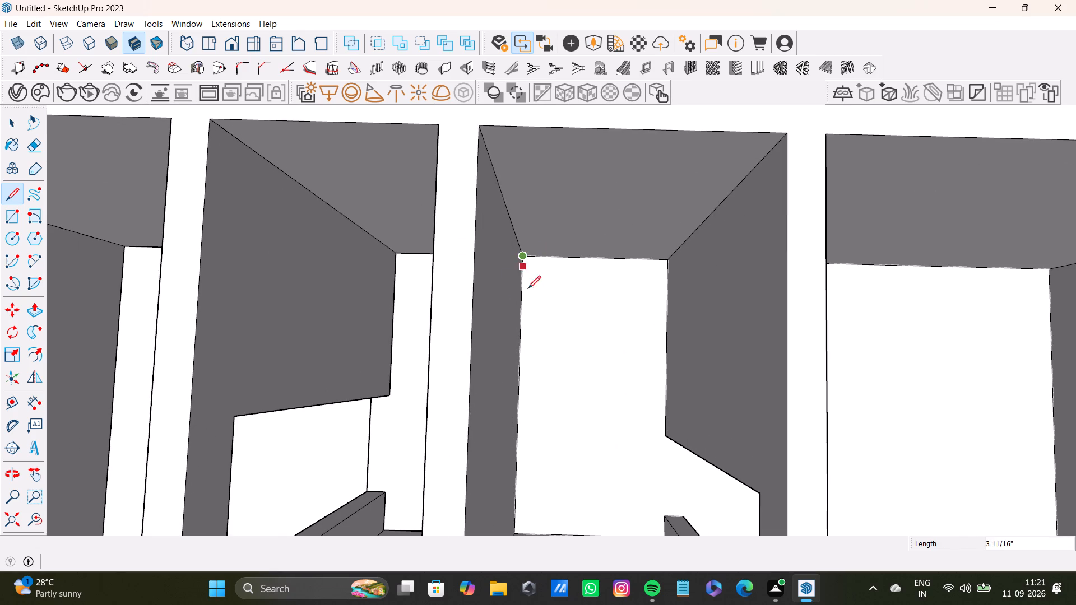
pyautogui.scroll(-2, 526, 462)
pyautogui.moveTo(525, 466); pyautogui.dragTo(526, 423, button='middle')
pyautogui.scroll(2, 519, 442)
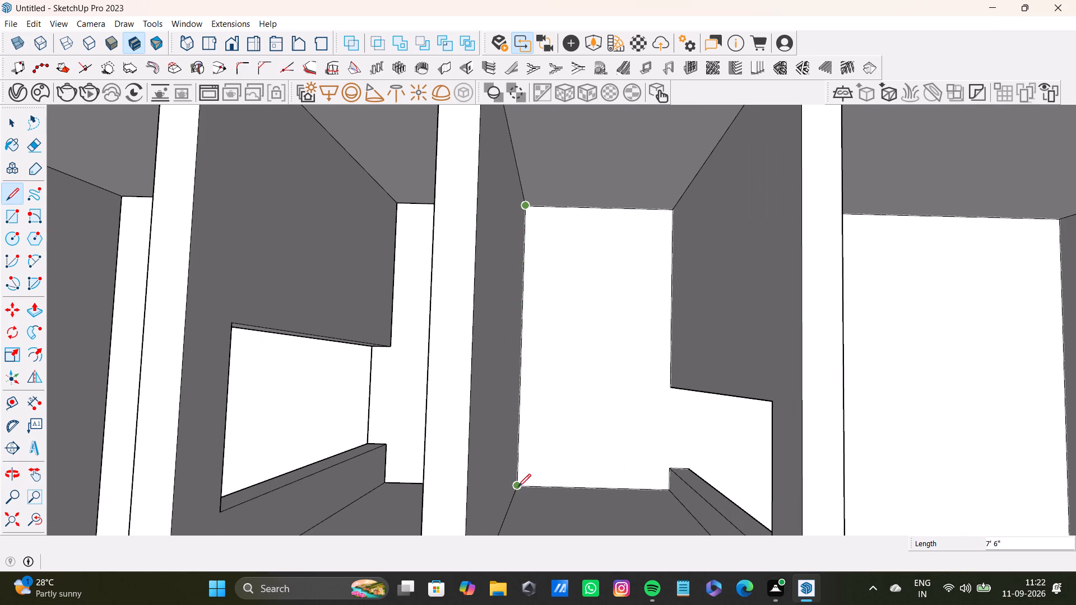
pyautogui.click(518, 487)
pyautogui.click(666, 494)
pyautogui.click(669, 471)
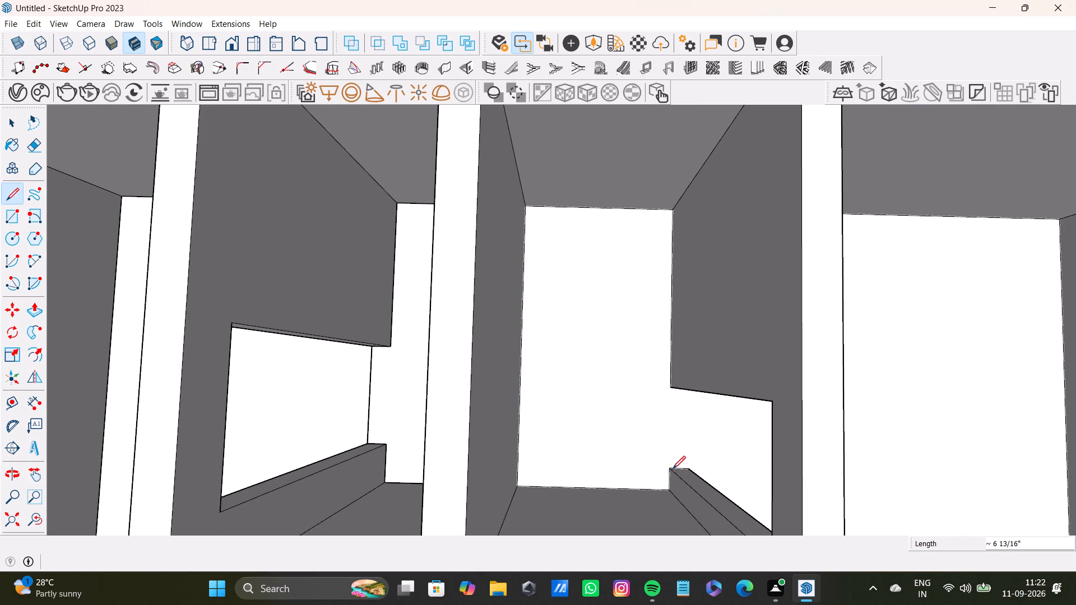
pyautogui.click(684, 470)
# Close the small room's floor outline across the door opening, back along the far jamb, up the side wall and along the outer wall.
pyautogui.scroll(3, 675, 407)
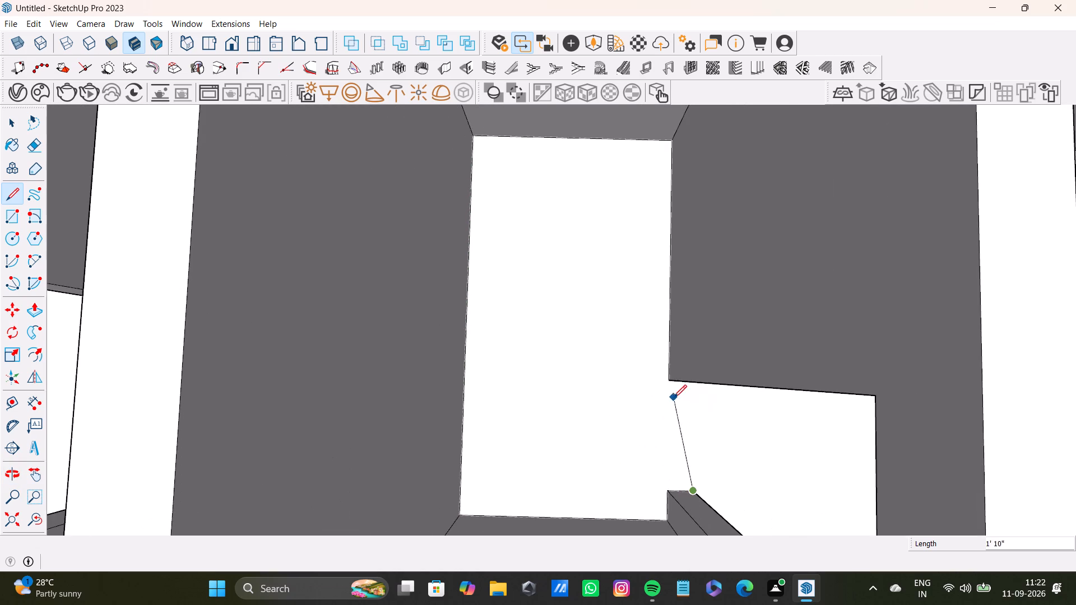
pyautogui.keyDown('shift'); pyautogui.moveTo(674, 398); pyautogui.dragTo(646, 384, button='middle'); pyautogui.keyUp('shift')
pyautogui.click(669, 369)
pyautogui.scroll(5, 650, 370)
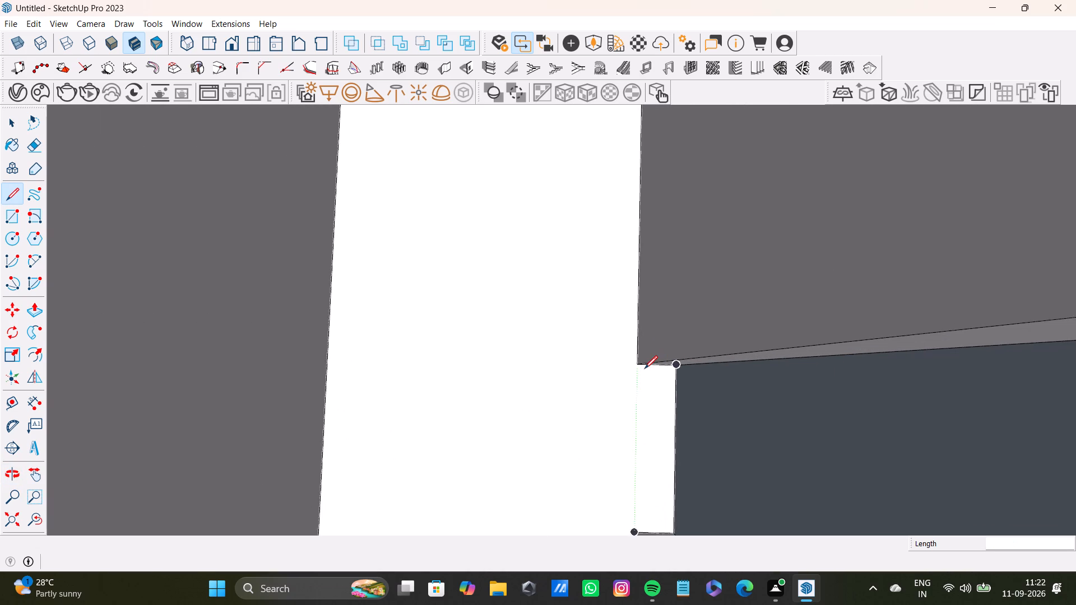
pyautogui.scroll(2, 644, 369)
pyautogui.click(634, 364)
pyautogui.scroll(-4, 628, 286)
pyautogui.moveTo(630, 257); pyautogui.dragTo(630, 477, button='middle')
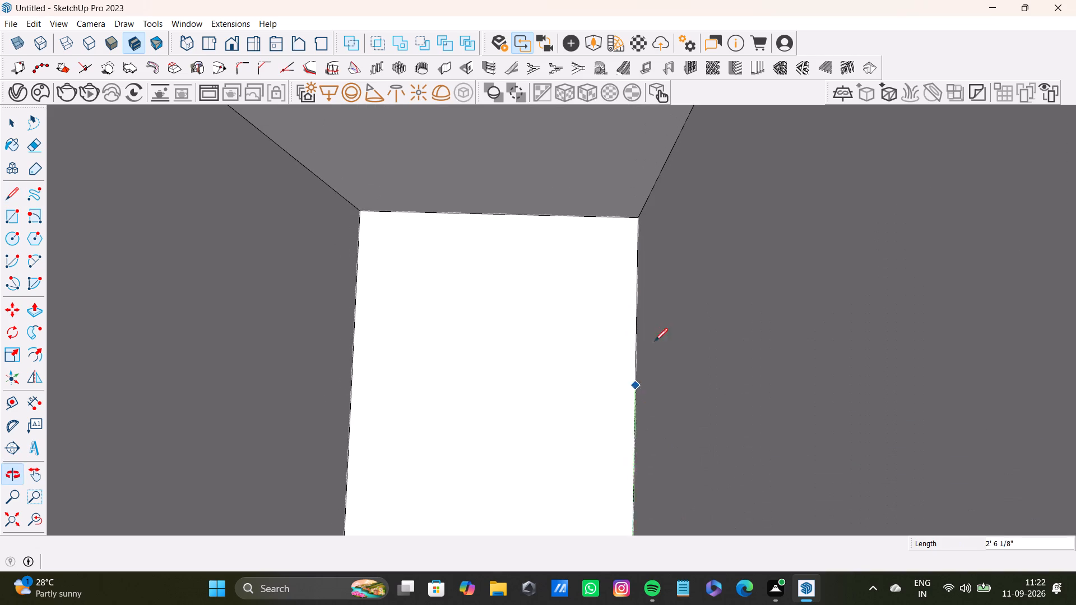
pyautogui.click(639, 216)
pyautogui.click(361, 208)
pyautogui.press('space')
pyautogui.scroll(-3, 495, 280)
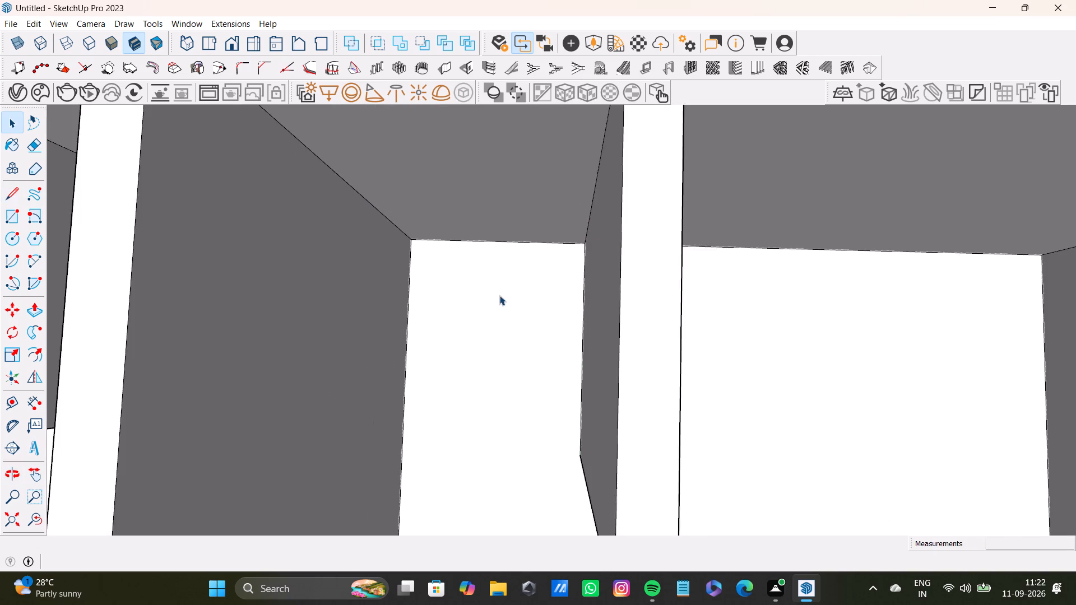
# Group the newly outlined small room's floor face together with its boundary edges.
pyautogui.scroll(-6, 499, 295)
pyautogui.click(502, 325)
pyautogui.scroll(-4, 500, 373)
pyautogui.keyDown('shift'); pyautogui.moveTo(486, 405); pyautogui.dragTo(585, 387, button='middle'); pyautogui.keyUp('shift')
pyautogui.scroll(1, 600, 407)
pyautogui.moveTo(602, 407); pyautogui.dragTo(615, 399, button='middle')
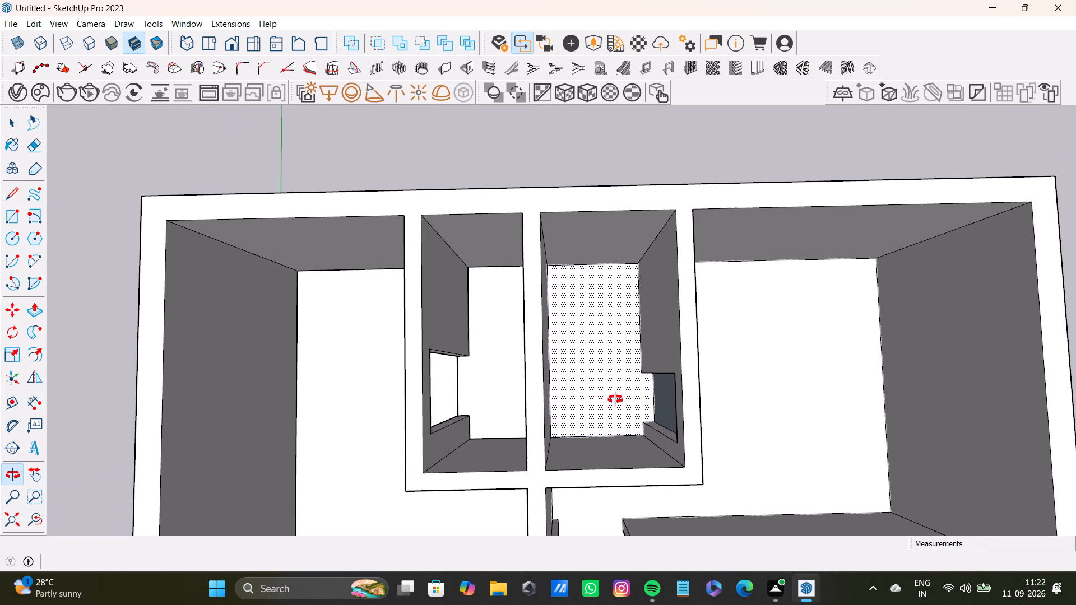
pyautogui.moveTo(615, 399); pyautogui.dragTo(620, 393, button='middle')
pyautogui.doubleClick(616, 387)
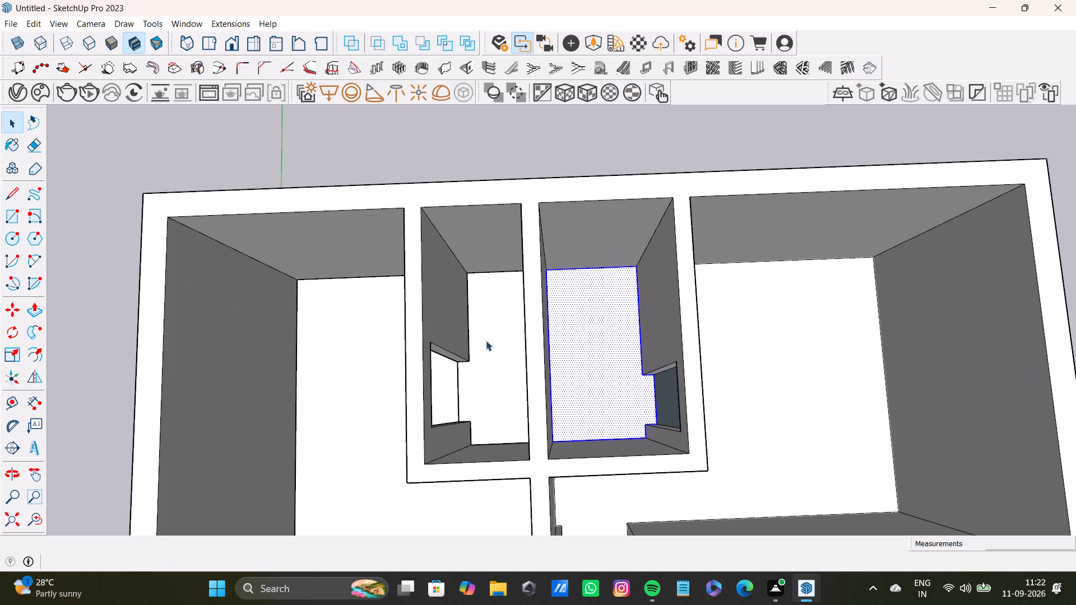
pyautogui.tripleClick(595, 355)
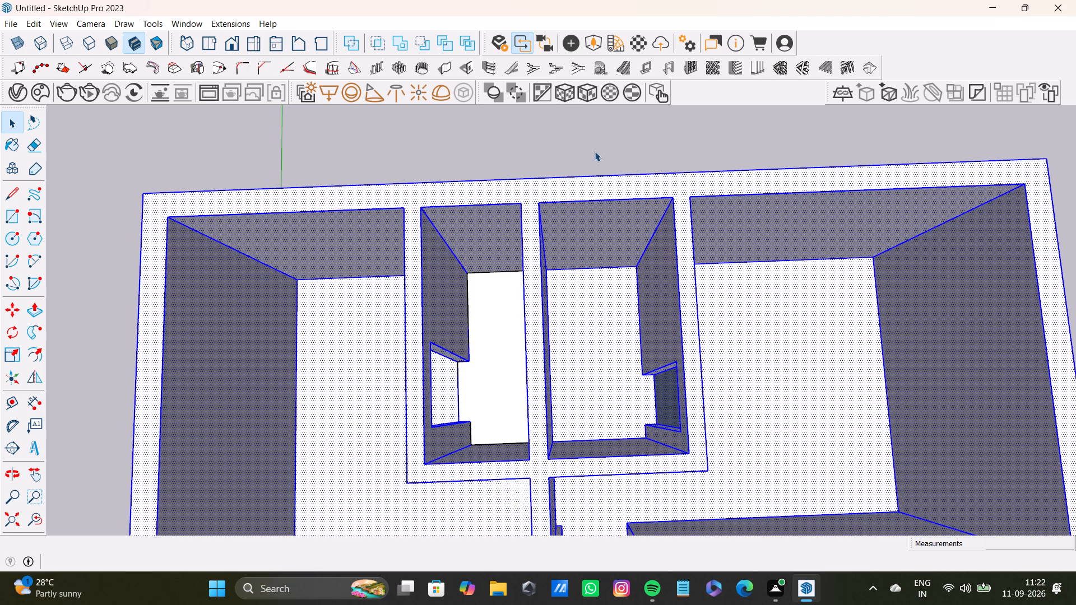
pyautogui.click(595, 145)
pyautogui.doubleClick(588, 314)
pyautogui.rightClick(588, 314)
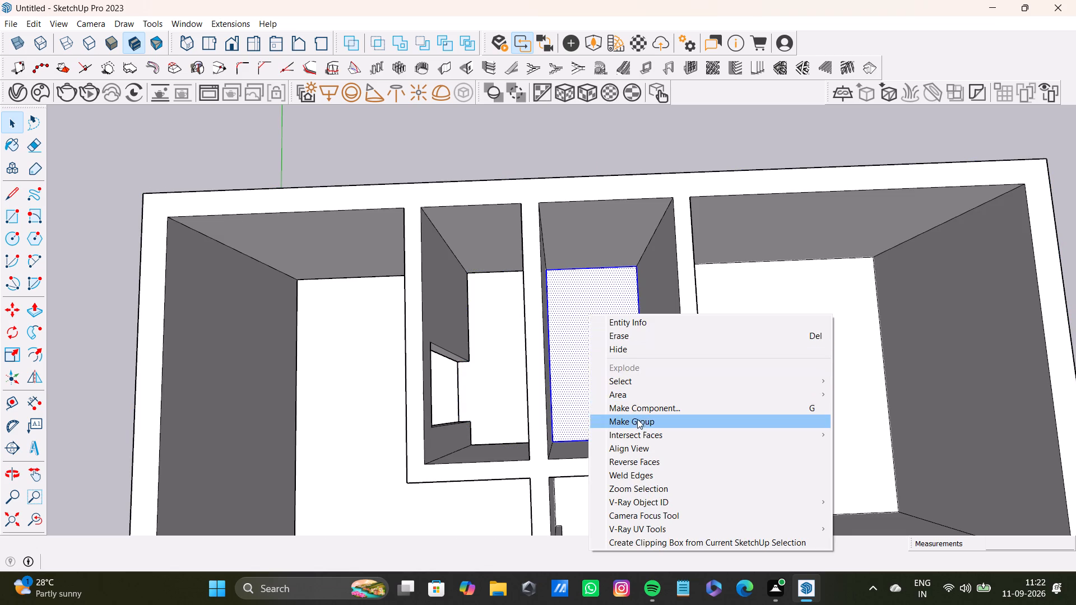
pyautogui.click(639, 426)
# Delete the leftover face covering the small room's door opening.
pyautogui.click(667, 402)
pyautogui.press('Delete')
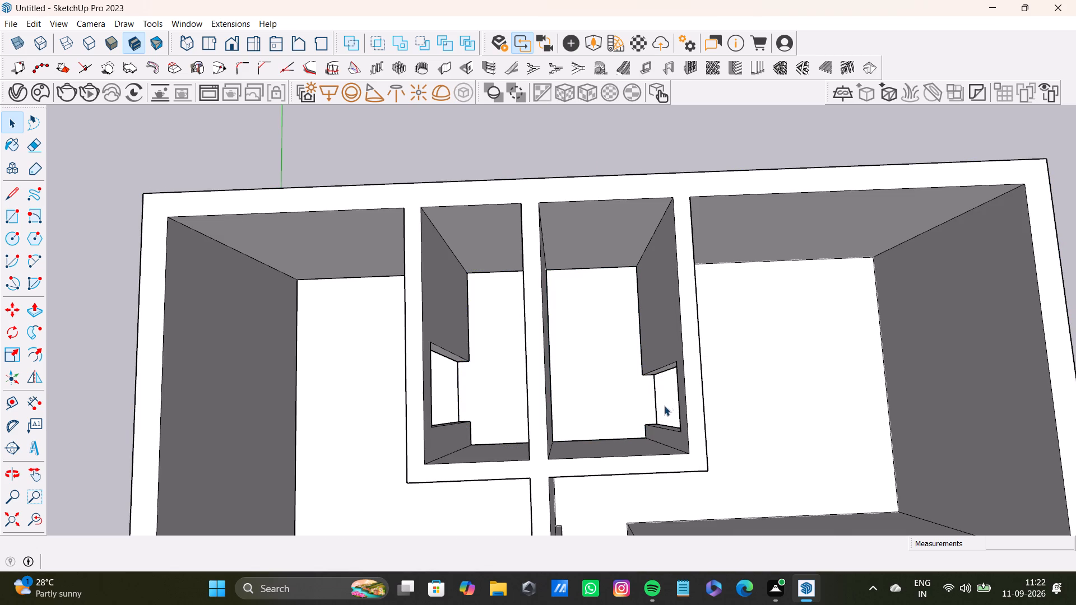
# Inspect the plan's rooms and door openings from several angles to find the next room needing a floor.
pyautogui.scroll(-2, 658, 421)
pyautogui.scroll(3, 652, 414)
pyautogui.scroll(-8, 648, 415)
pyautogui.keyDown('shift'); pyautogui.moveTo(629, 435); pyautogui.dragTo(661, 381, button='middle'); pyautogui.keyUp('shift')
pyautogui.moveTo(666, 381); pyautogui.dragTo(592, 373, button='middle')
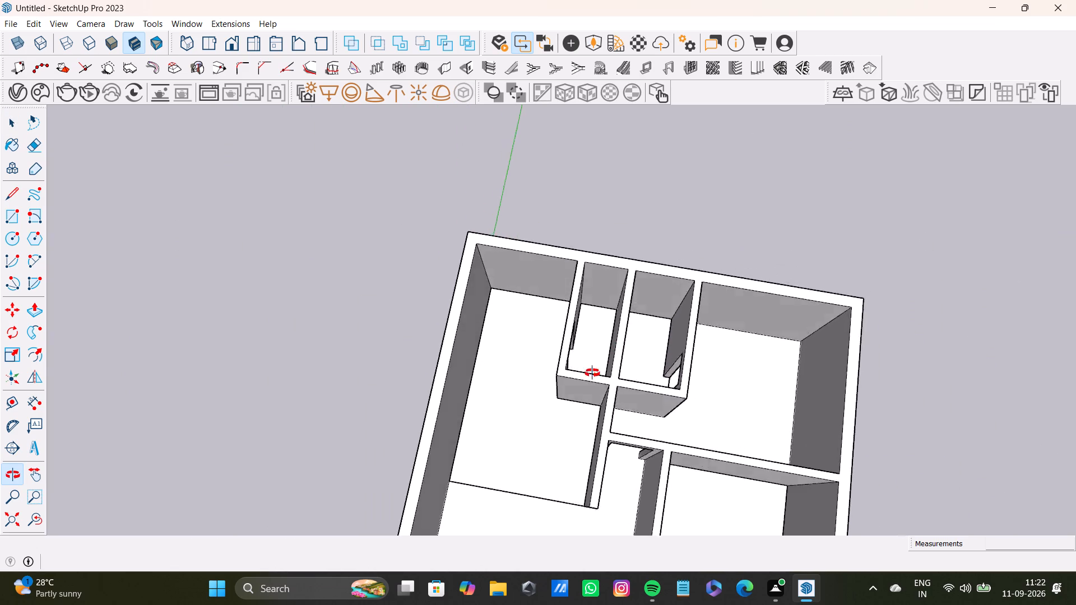
pyautogui.moveTo(592, 373); pyautogui.dragTo(666, 446, button='middle')
pyautogui.scroll(-2, 654, 210)
pyautogui.scroll(2, 577, 277)
pyautogui.scroll(-2, 587, 293)
pyautogui.scroll(8, 599, 317)
pyautogui.moveTo(629, 392); pyautogui.dragTo(709, 231, button='middle')
pyautogui.click(34, 521)
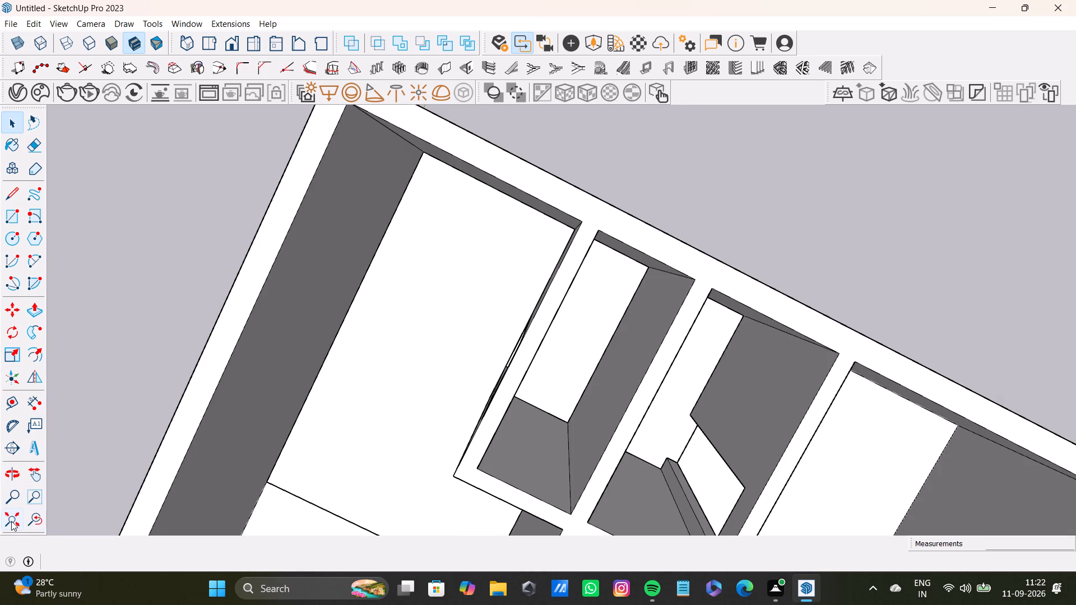
pyautogui.click(10, 521)
pyautogui.moveTo(265, 485); pyautogui.dragTo(426, 448, button='middle')
pyautogui.moveTo(451, 417); pyautogui.dragTo(737, 236, button='middle')
pyautogui.scroll(6, 465, 273)
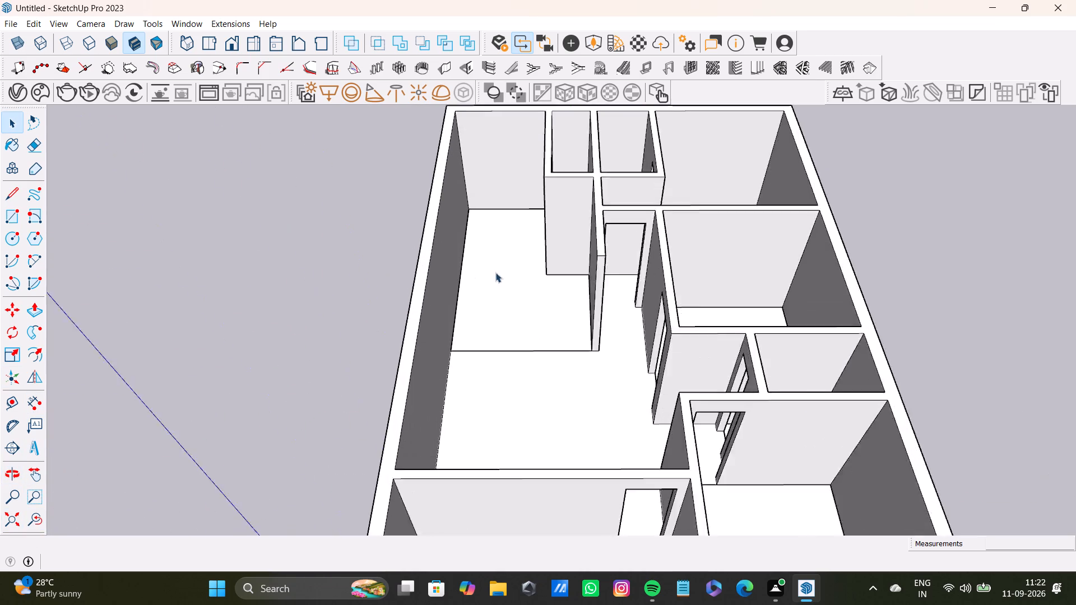
pyautogui.scroll(3, 495, 272)
pyautogui.moveTo(517, 274); pyautogui.dragTo(532, 409, button='middle')
pyautogui.scroll(-6, 533, 406)
pyautogui.keyDown('shift'); pyautogui.moveTo(535, 376); pyautogui.dragTo(409, 411, button='middle'); pyautogui.keyUp('shift')
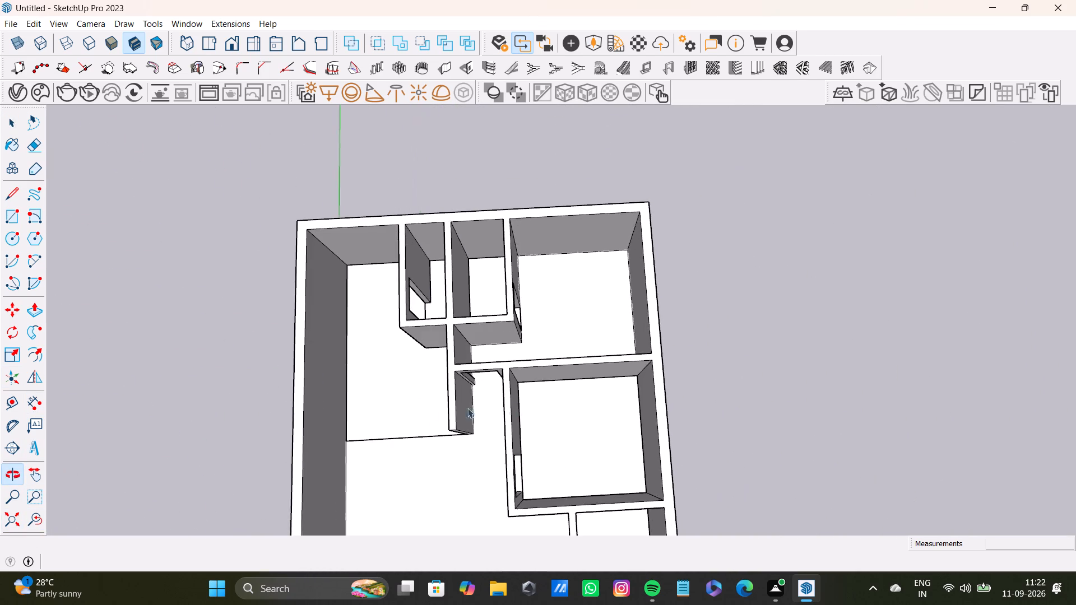
pyautogui.scroll(4, 529, 404)
pyautogui.moveTo(518, 343); pyautogui.dragTo(457, 392, button='middle')
pyautogui.moveTo(544, 389); pyautogui.dragTo(622, 420, button='middle')
pyautogui.moveTo(630, 420); pyautogui.dragTo(479, 345, button='middle')
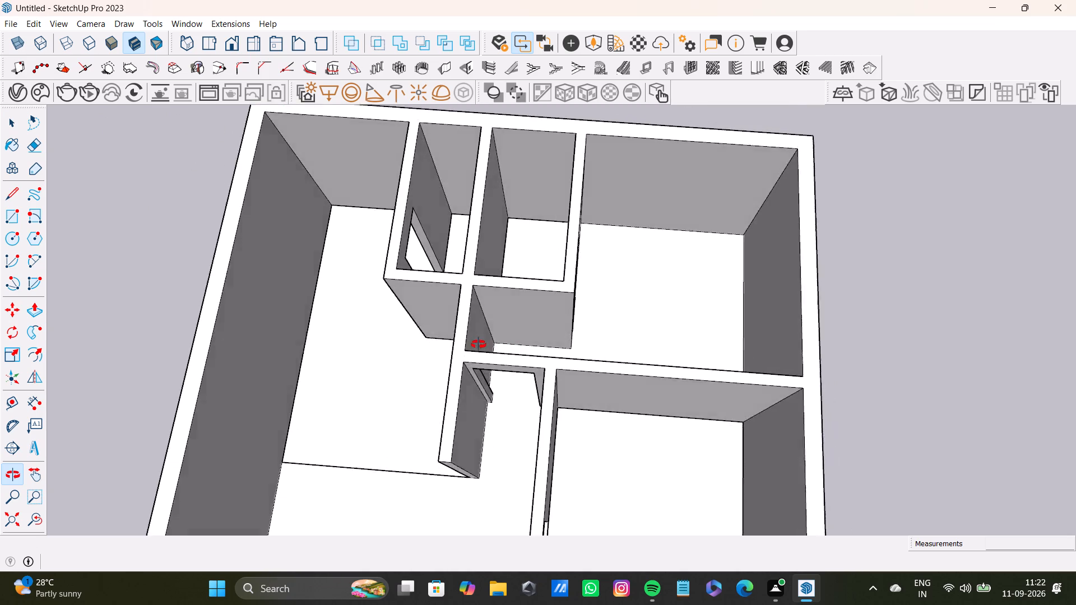
pyautogui.moveTo(479, 345); pyautogui.dragTo(463, 405, button='middle')
# Outline the adjoining corner room's floor from its recess corner: 3' along the partition, across the door opening, and along the dividing wall to the outer wall.
pyautogui.click(9, 200)
pyautogui.scroll(3, 539, 347)
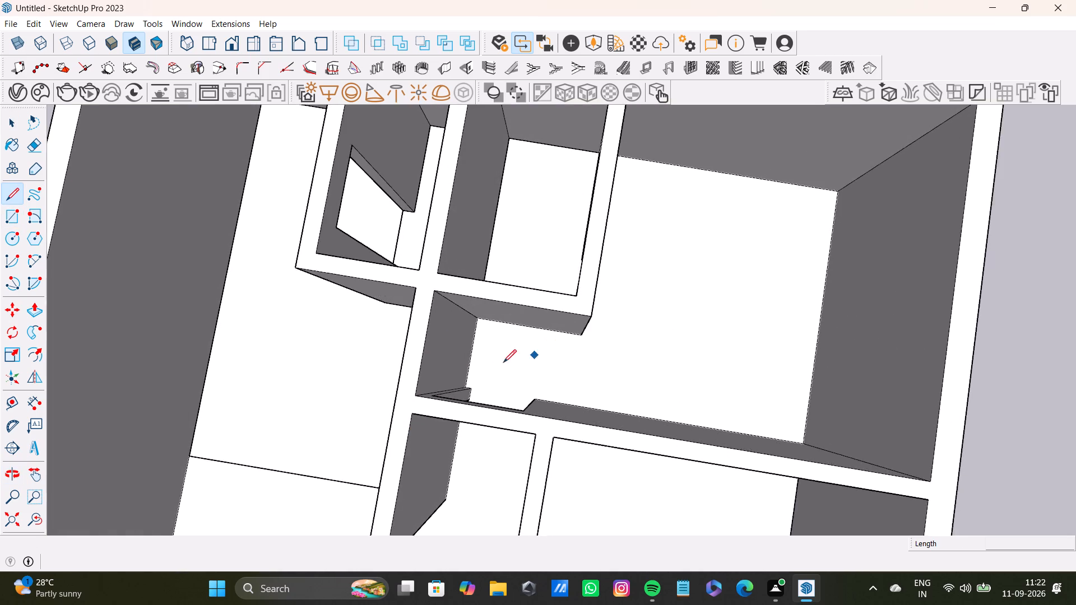
pyautogui.scroll(3, 503, 362)
pyautogui.click(470, 301)
pyautogui.scroll(4, 449, 384)
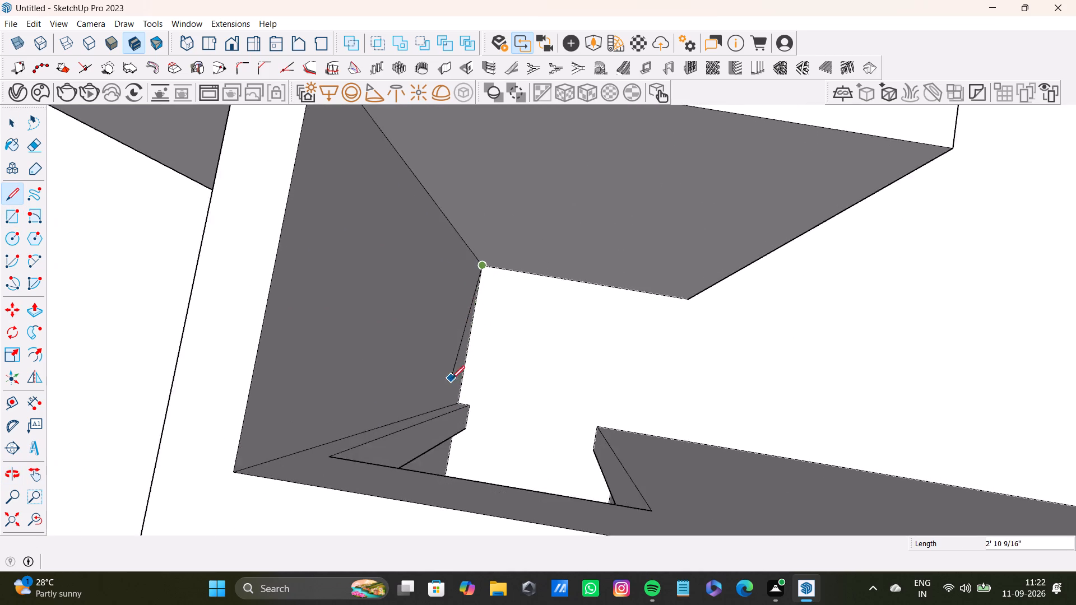
pyautogui.scroll(8, 452, 379)
pyautogui.click(462, 421)
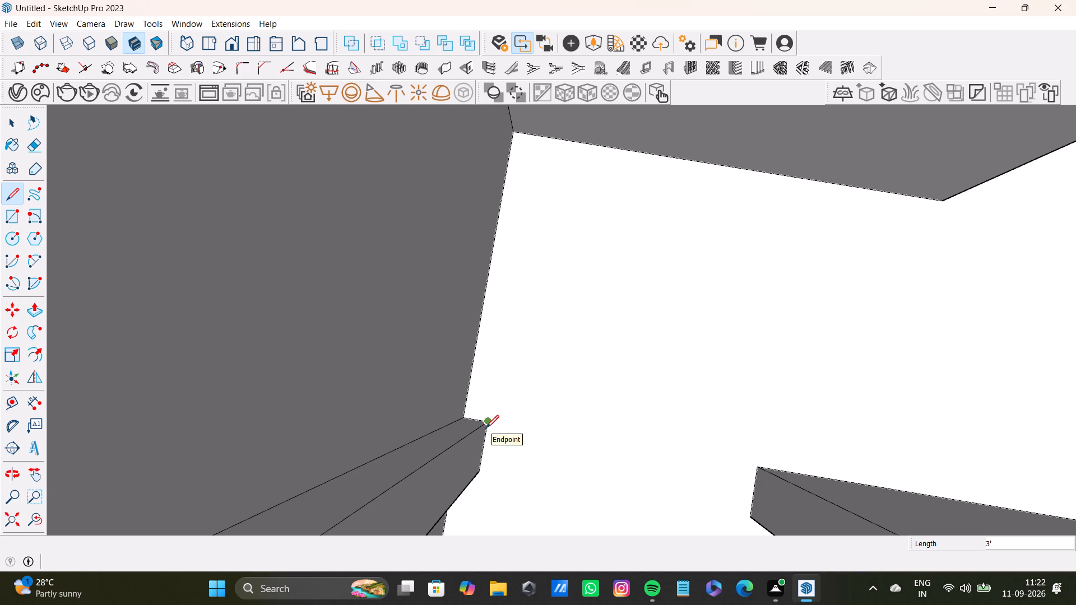
pyautogui.click(486, 428)
pyautogui.click(757, 468)
pyautogui.scroll(-4, 758, 469)
pyautogui.moveTo(772, 462); pyautogui.dragTo(585, 418, button='middle')
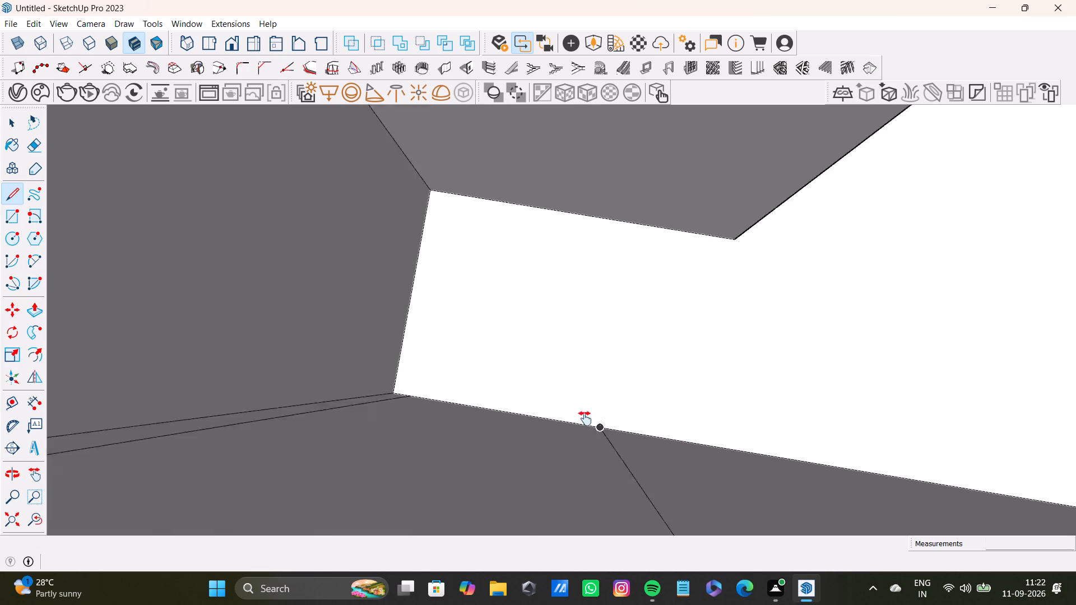
pyautogui.moveTo(585, 418); pyautogui.dragTo(440, 440, button='middle')
pyautogui.scroll(-4, 636, 487)
pyautogui.keyDown('shift'); pyautogui.moveTo(763, 476); pyautogui.dragTo(493, 334, button='middle'); pyautogui.keyUp('shift')
pyautogui.moveTo(493, 345); pyautogui.dragTo(495, 384, button='middle')
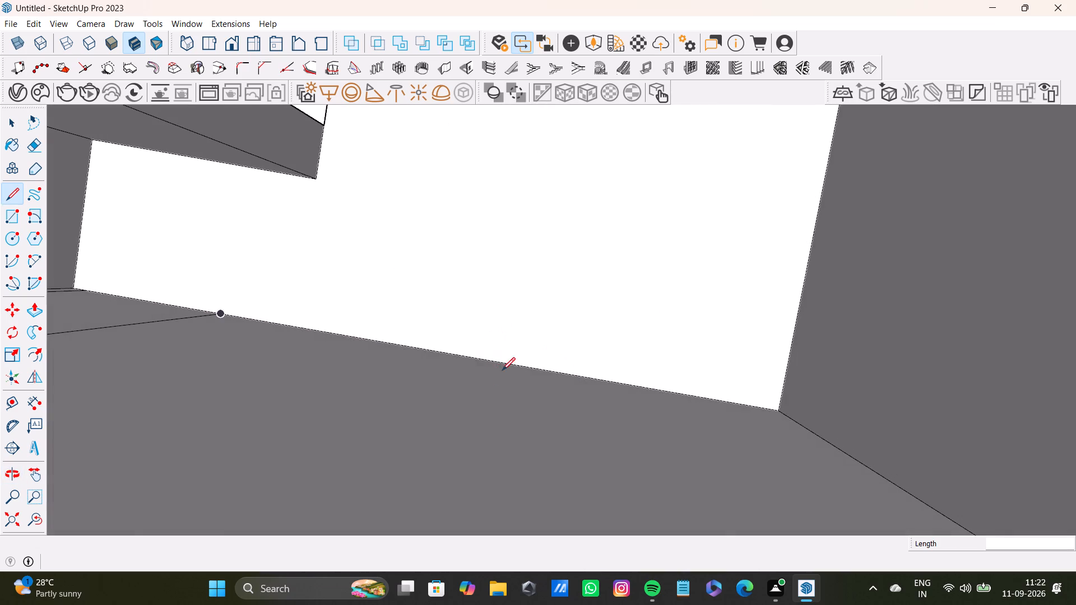
pyautogui.click(780, 409)
# Close the corner room's floor outline: 11' along the outer side wall, across the end wall, 8' down the partition, and back along the recess wall.
pyautogui.scroll(-4, 754, 367)
pyautogui.keyDown('shift'); pyautogui.moveTo(806, 301); pyautogui.dragTo(799, 346, button='middle'); pyautogui.keyUp('shift')
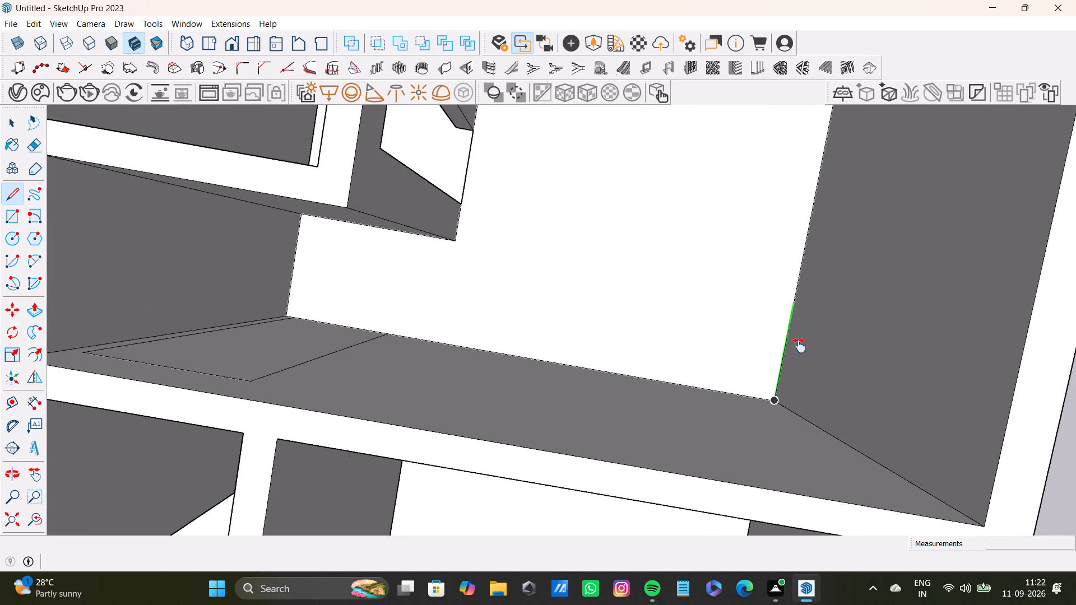
pyautogui.keyDown('shift'); pyautogui.moveTo(799, 346); pyautogui.dragTo(781, 491, button='middle'); pyautogui.keyUp('shift')
pyautogui.click(824, 206)
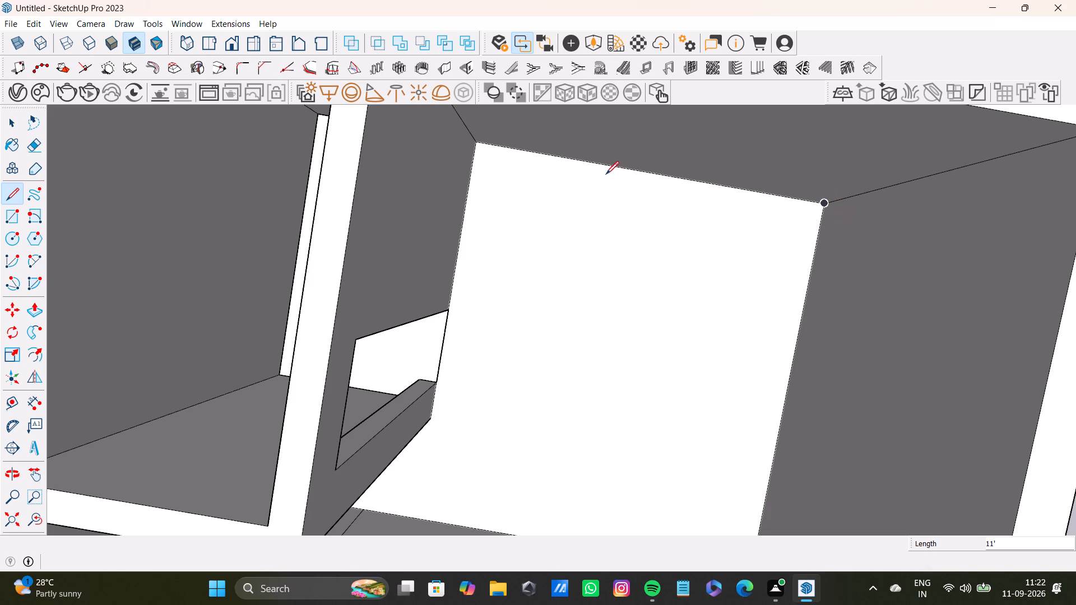
pyautogui.click(477, 143)
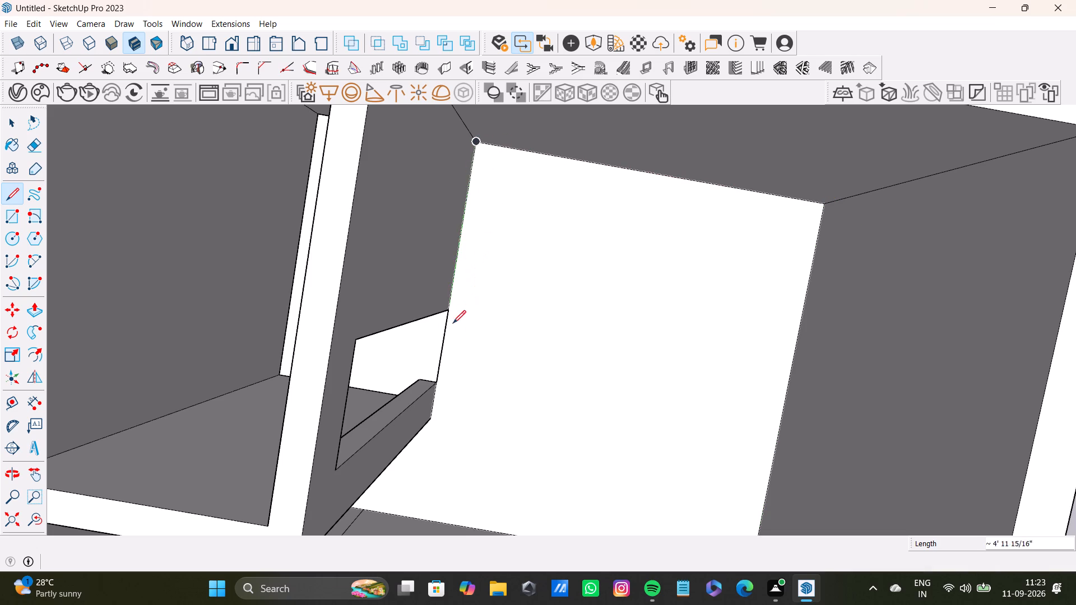
pyautogui.scroll(-4, 433, 416)
pyautogui.moveTo(432, 416); pyautogui.dragTo(439, 377, button='middle')
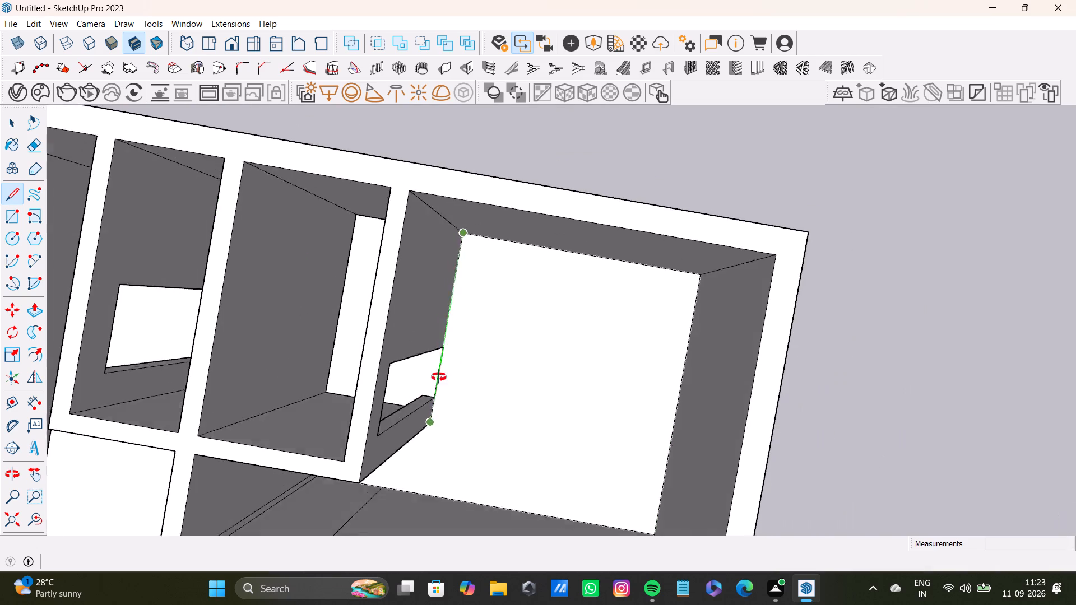
pyautogui.moveTo(439, 377); pyautogui.dragTo(464, 323, button='middle')
pyautogui.click(442, 466)
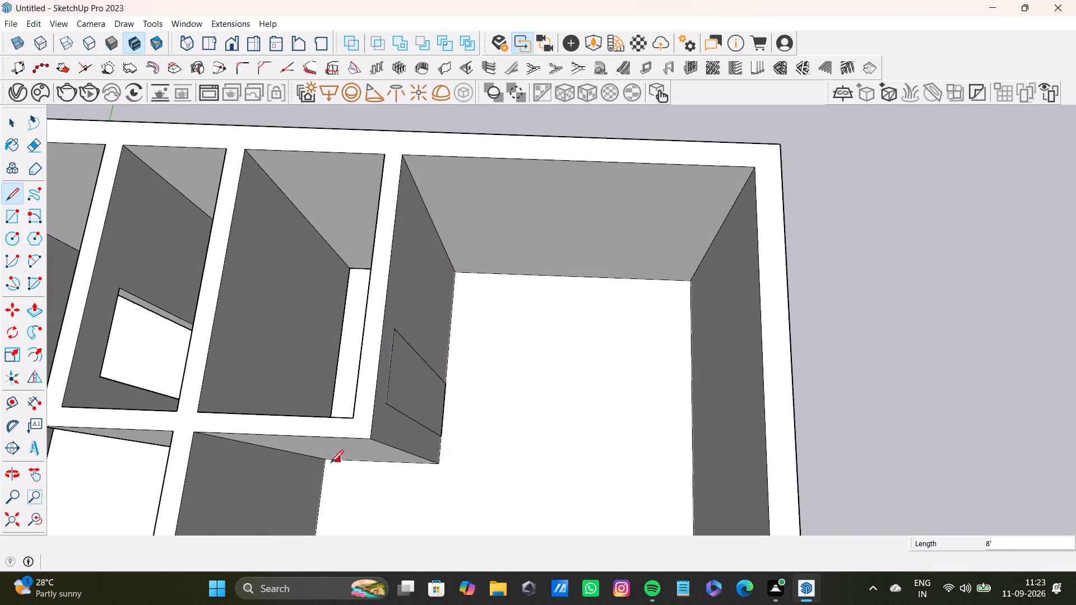
pyautogui.click(328, 463)
# Group the corner room's floor face together with its boundary edges.
pyautogui.press('space')
pyautogui.doubleClick(533, 492)
pyautogui.scroll(-4, 532, 490)
pyautogui.keyDown('shift'); pyautogui.moveTo(531, 491); pyautogui.dragTo(518, 383, button='middle'); pyautogui.keyUp('shift')
pyautogui.moveTo(532, 383); pyautogui.dragTo(512, 455, button='middle')
pyautogui.scroll(4, 495, 350)
pyautogui.tripleClick(503, 325)
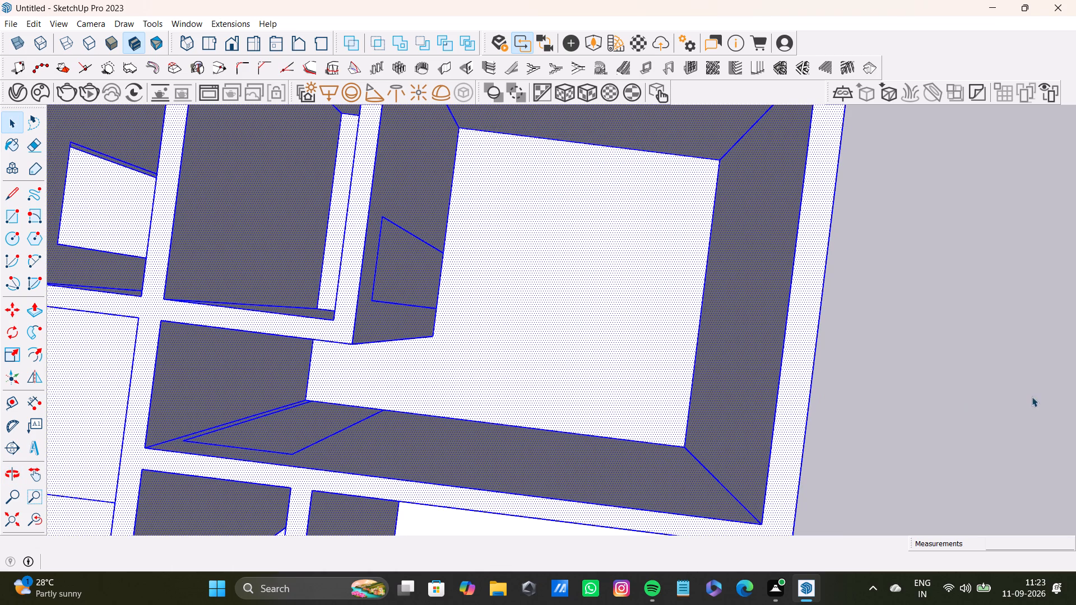
pyautogui.click(1046, 387)
pyautogui.doubleClick(607, 357)
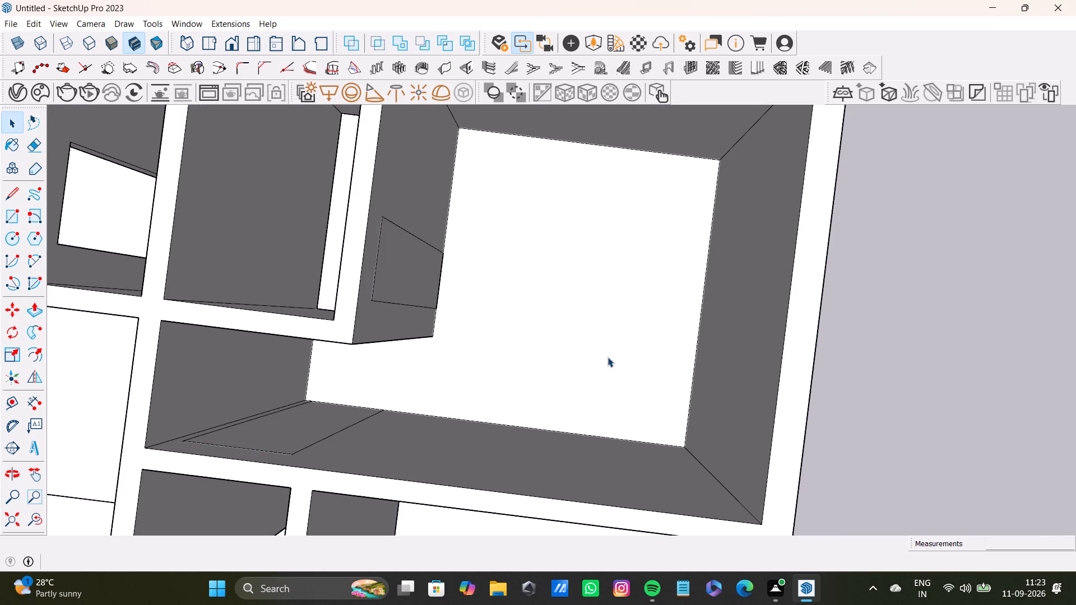
pyautogui.doubleClick(610, 354)
pyautogui.rightClick(610, 354)
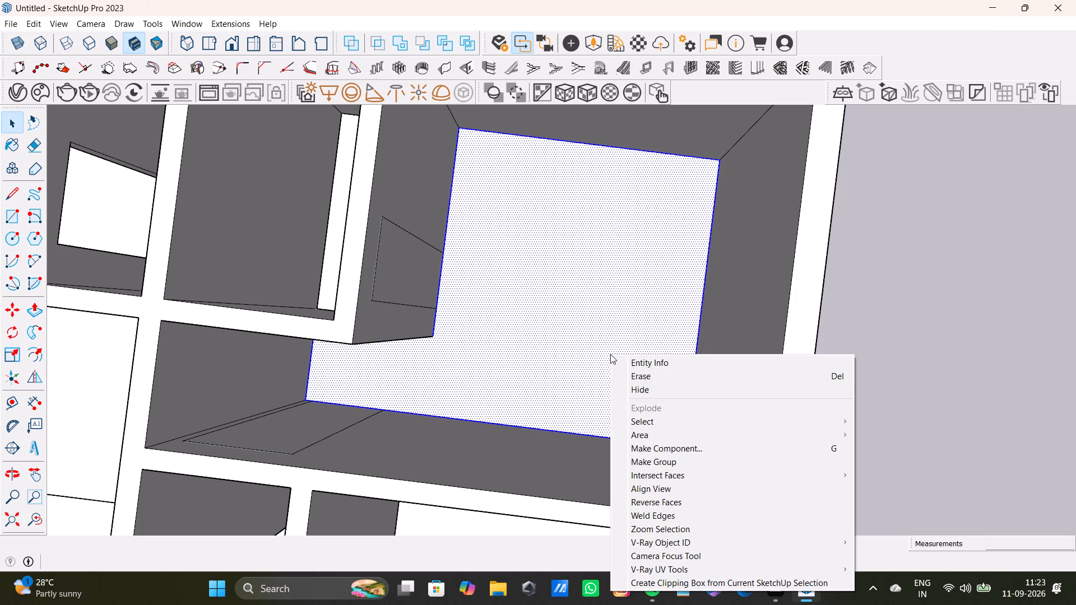
pyautogui.click(648, 463)
pyautogui.press('space')
# Delete the leftover faces covering the corner room's two door openings, one in the small-room partition and one in the dividing wall.
pyautogui.click(422, 286)
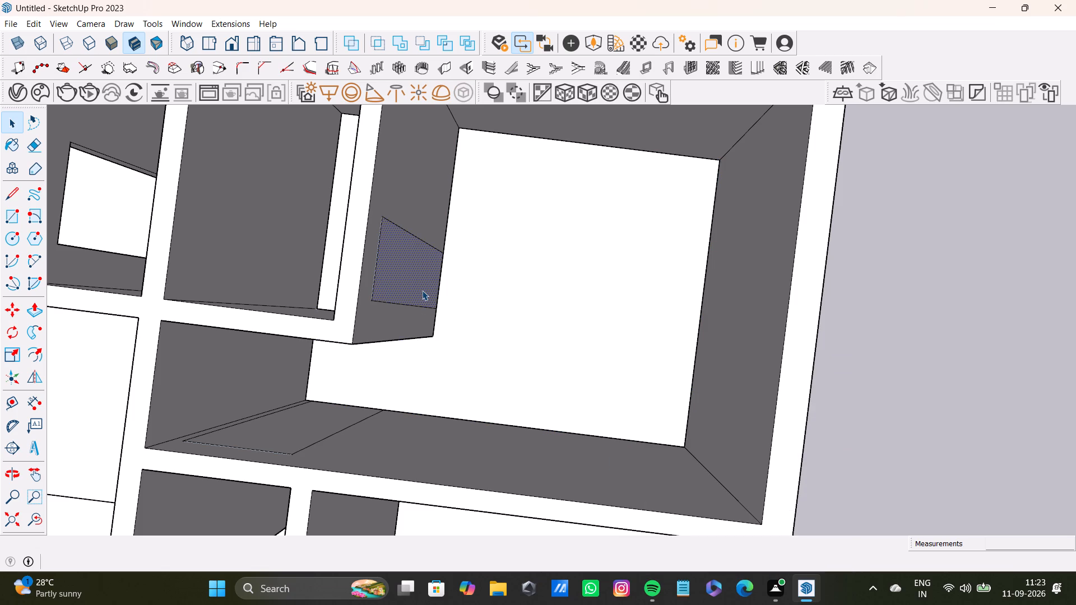
pyautogui.press('Delete')
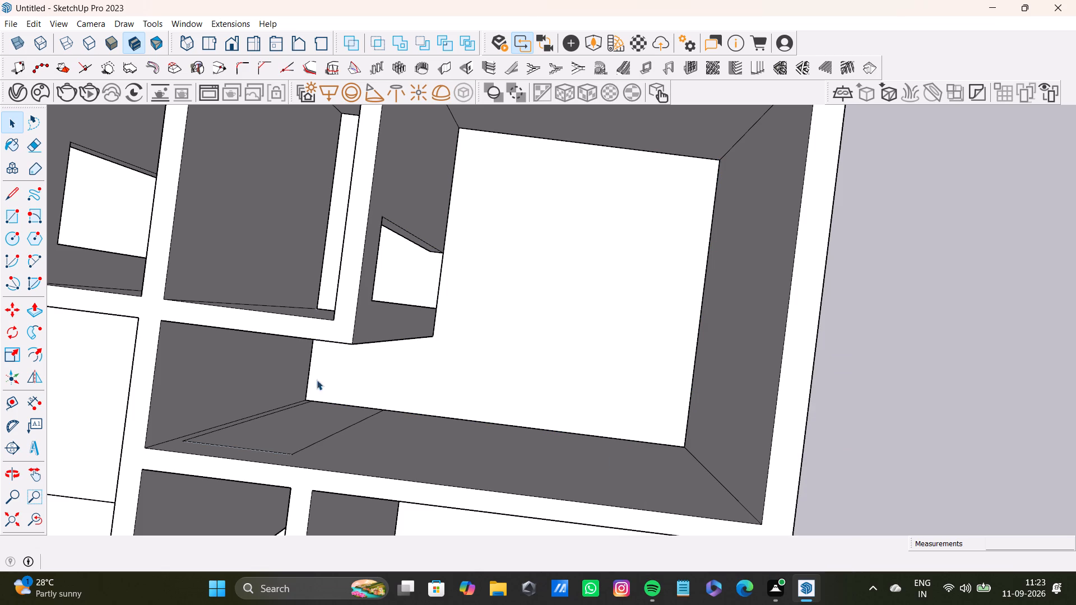
pyautogui.click(276, 436)
pyautogui.press('Pause')
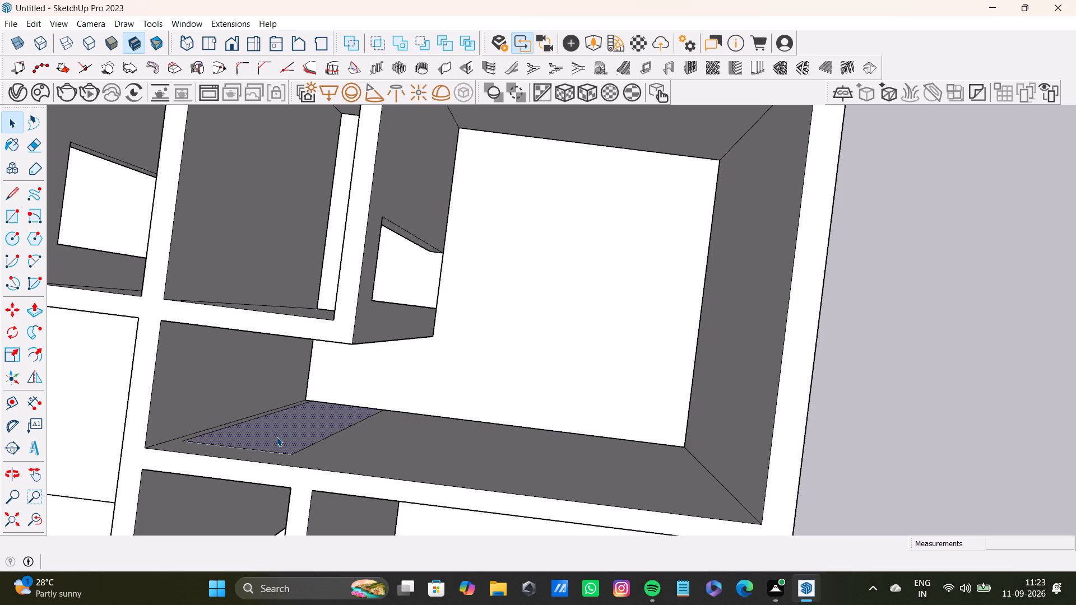
pyautogui.scroll(-8, 314, 370)
pyautogui.keyDown('shift'); pyautogui.moveTo(343, 415); pyautogui.dragTo(541, 306, button='middle'); pyautogui.keyUp('shift')
pyautogui.moveTo(511, 359); pyautogui.dragTo(573, 207, button='middle')
pyautogui.click(515, 298)
pyautogui.press('Delete')
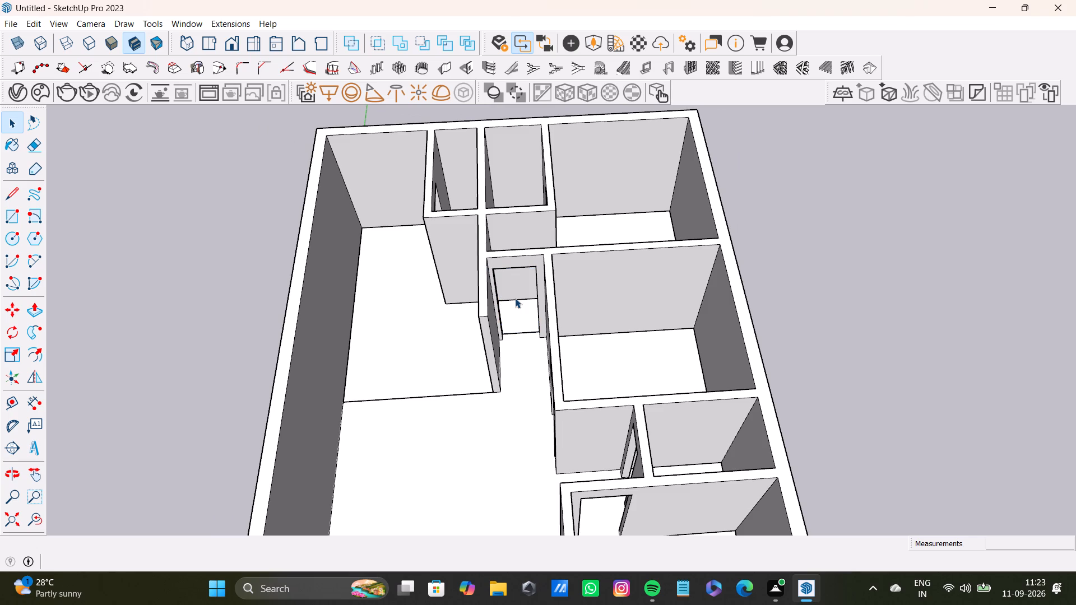
pyautogui.press('space')
# Open the corner room's floor group to check its face, and exit the group.
pyautogui.scroll(-8, 521, 222)
pyautogui.moveTo(573, 229); pyautogui.dragTo(550, 359, button='middle')
pyautogui.scroll(8, 552, 257)
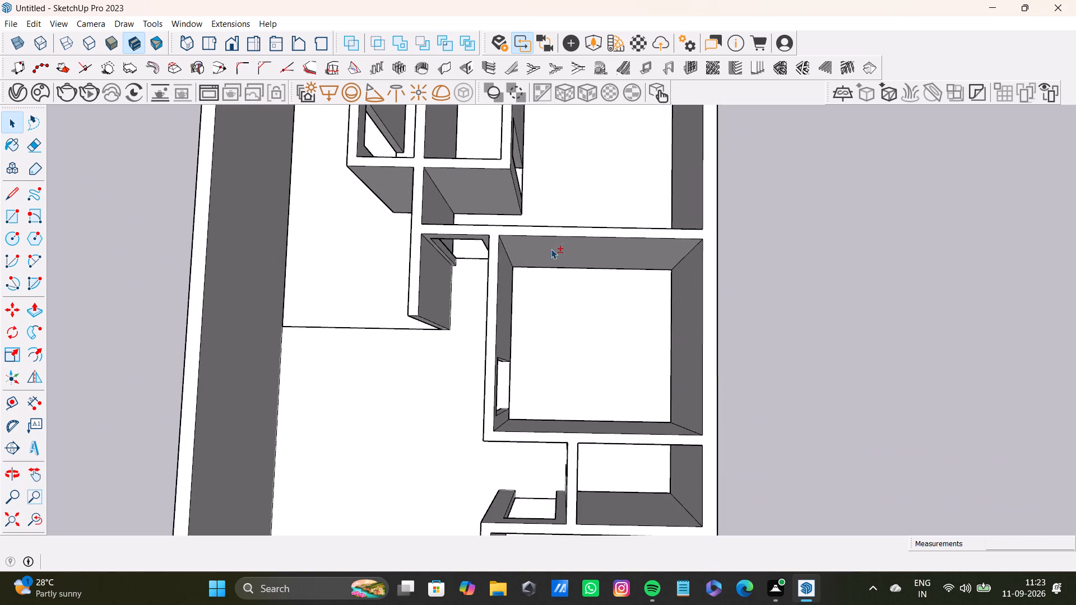
pyautogui.keyDown('shift'); pyautogui.moveTo(551, 249); pyautogui.dragTo(536, 352, button='middle'); pyautogui.keyUp('shift')
pyautogui.middleClick(531, 335)
pyautogui.doubleClick(549, 283)
pyautogui.doubleClick(560, 288)
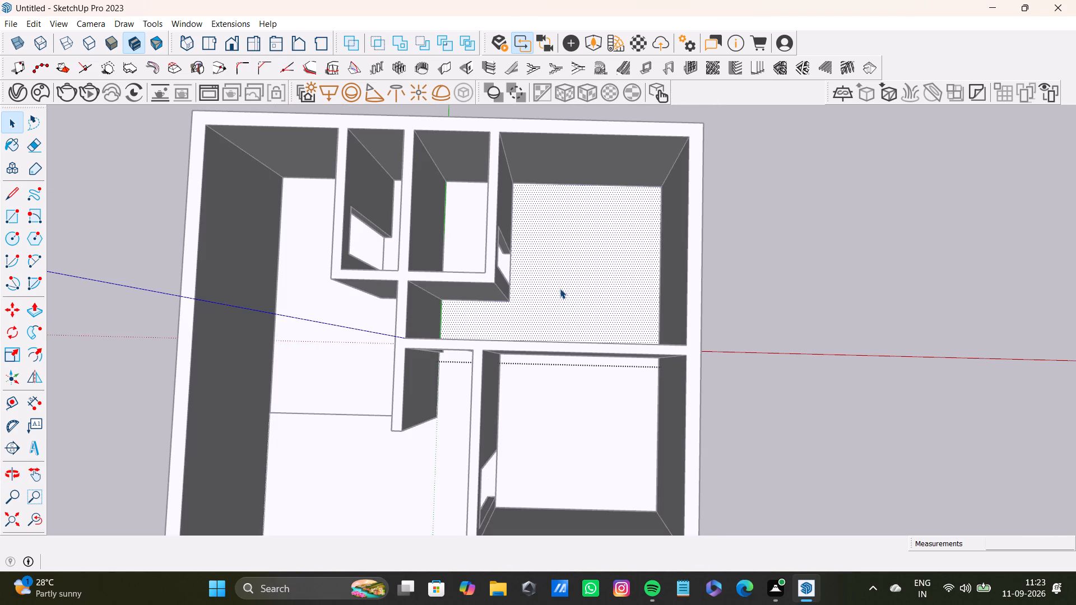
pyautogui.click(562, 291)
pyautogui.click(852, 265)
pyautogui.press('space')
# Draw a line across the stair room's inner doorway, from the last stair tread's edge to the side wall corner, separating its floor from the hall.
pyautogui.scroll(-8, 634, 349)
pyautogui.keyDown('shift'); pyautogui.moveTo(597, 370); pyautogui.dragTo(598, 277, button='middle'); pyautogui.keyUp('shift')
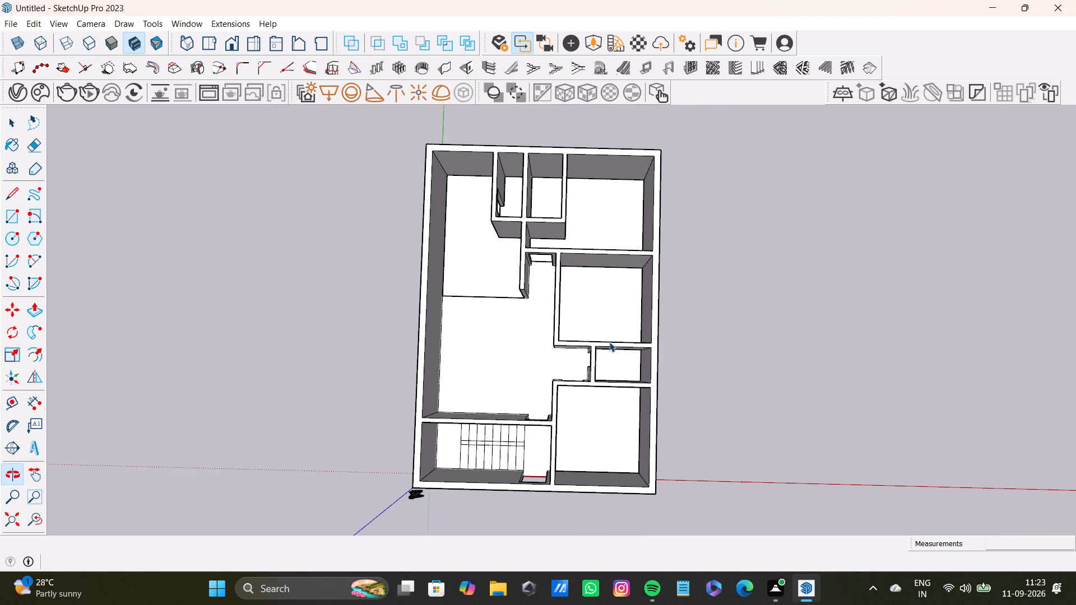
pyautogui.click(512, 333)
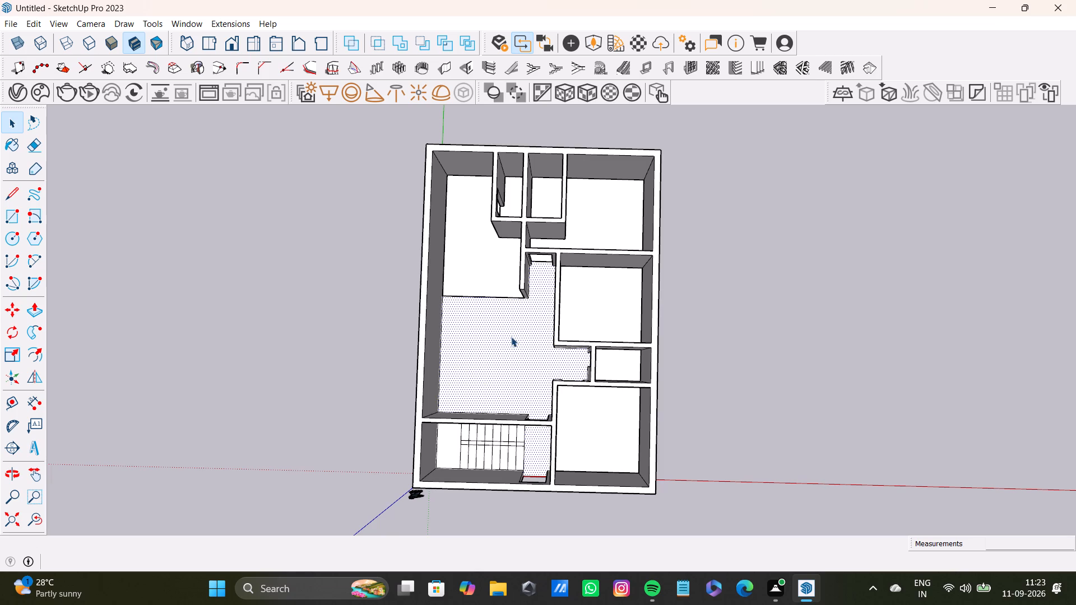
pyautogui.keyDown('shift'); pyautogui.moveTo(534, 392); pyautogui.dragTo(536, 342, button='middle'); pyautogui.keyUp('shift')
pyautogui.scroll(12, 534, 328)
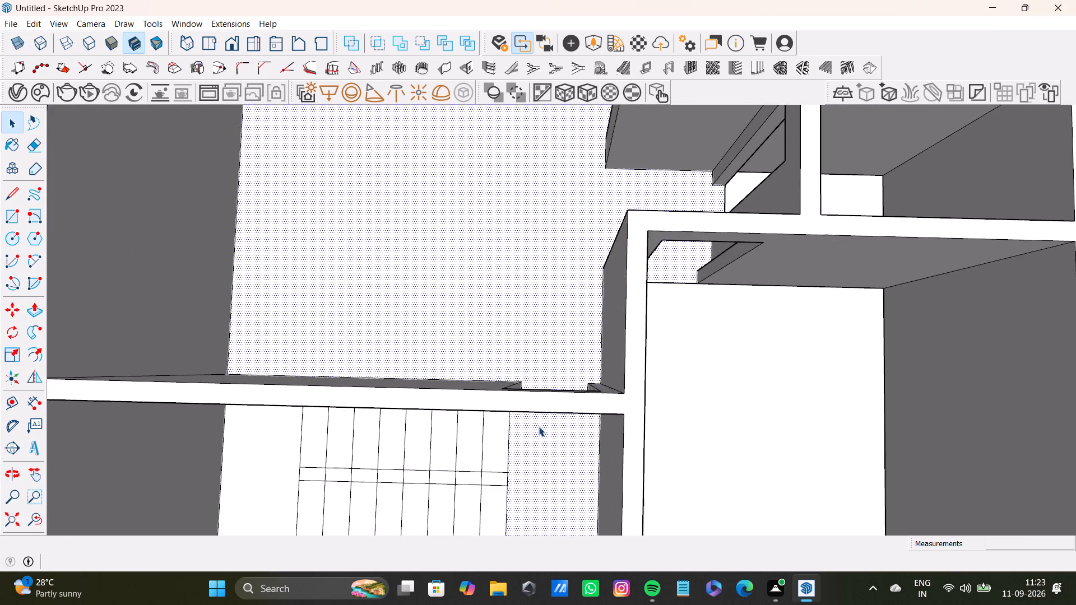
pyautogui.moveTo(539, 427); pyautogui.dragTo(541, 364, button='middle')
pyautogui.moveTo(541, 393); pyautogui.dragTo(532, 350, button='middle')
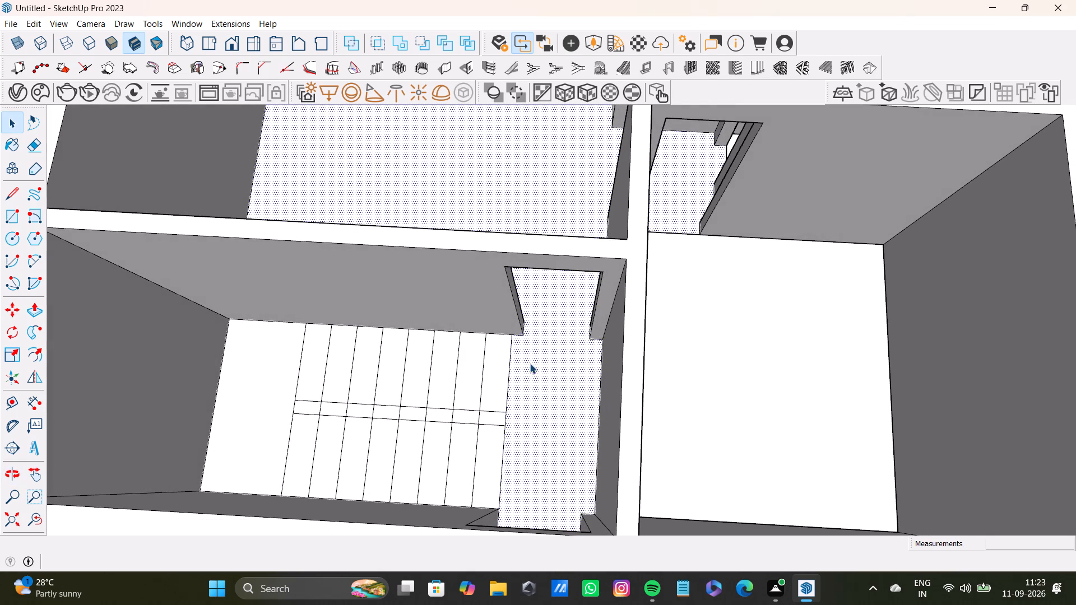
pyautogui.press('p')
pyautogui.scroll(4, 532, 360)
pyautogui.press('space')
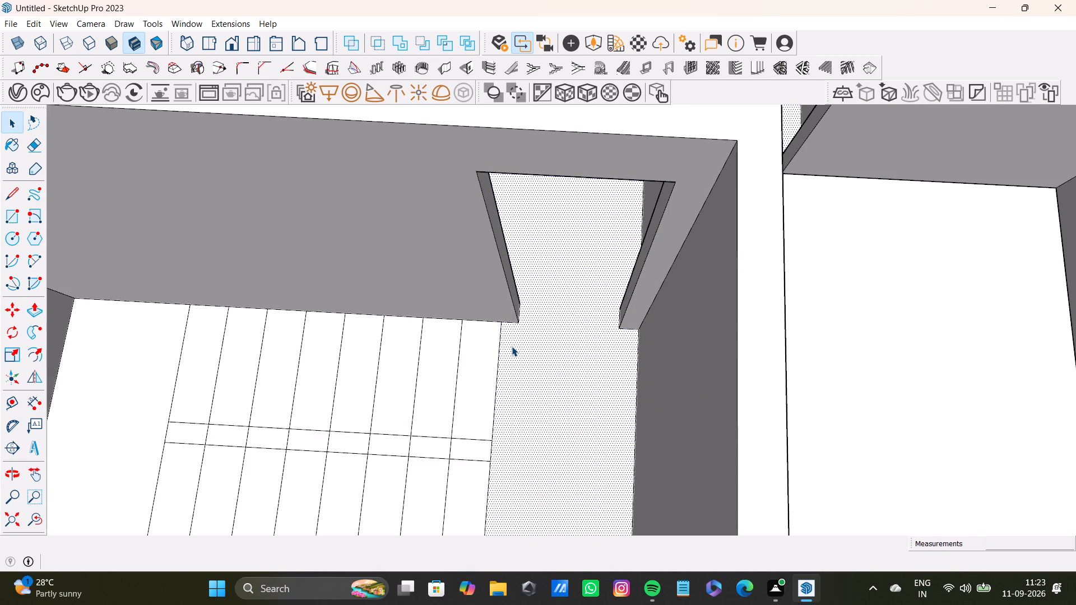
pyautogui.press('l')
pyautogui.scroll(4, 507, 326)
pyautogui.click(496, 322)
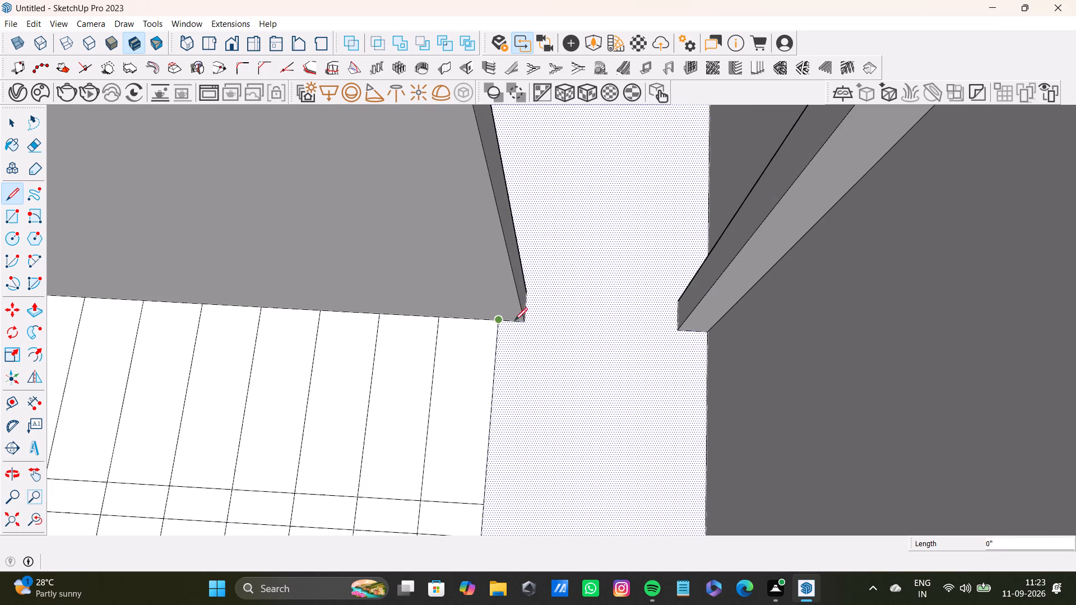
pyautogui.click(709, 333)
pyautogui.scroll(-7, 708, 378)
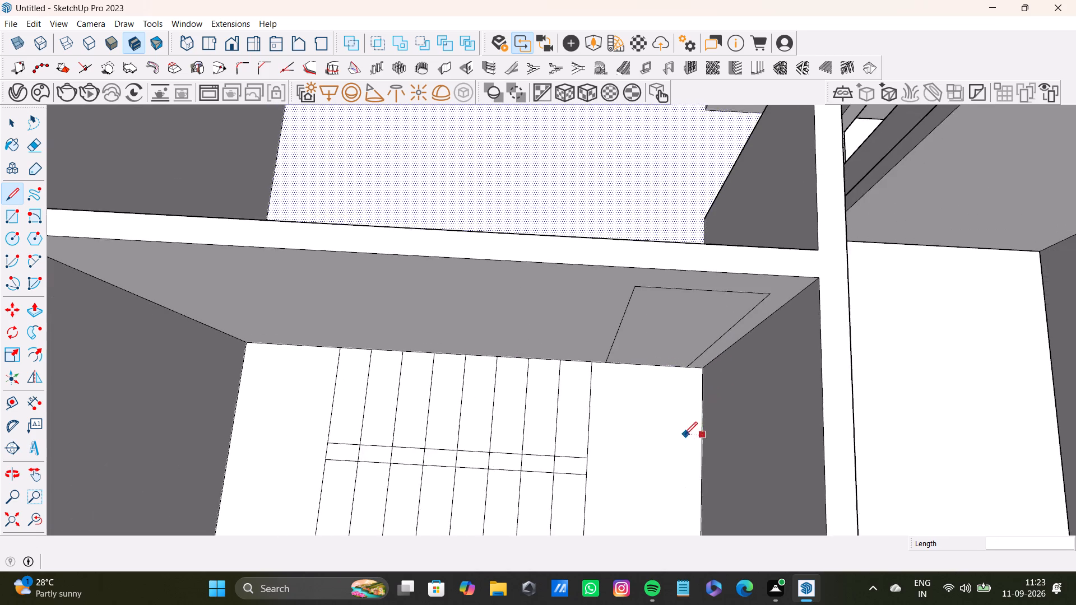
# Delete the leftover face covering the doorway in the wall between the stair room and the hall.
pyautogui.keyDown('shift'); pyautogui.moveTo(683, 434); pyautogui.dragTo(690, 387, button='middle'); pyautogui.keyUp('shift')
pyautogui.scroll(-3, 698, 500)
pyautogui.keyDown('shift'); pyautogui.moveTo(699, 497); pyautogui.dragTo(682, 455, button='middle'); pyautogui.keyUp('shift')
pyautogui.press('space')
pyautogui.click(664, 273)
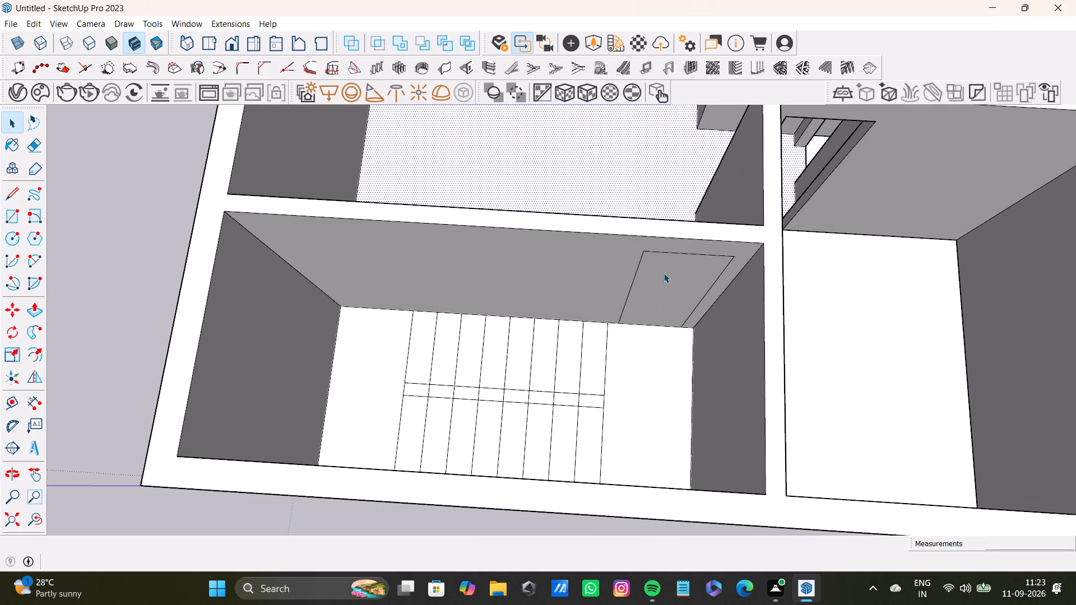
pyautogui.press('Delete')
# Check the extents of the stair-room landing and hall floor faces by selecting each with its edges, and clear the selection.
pyautogui.scroll(-5, 687, 336)
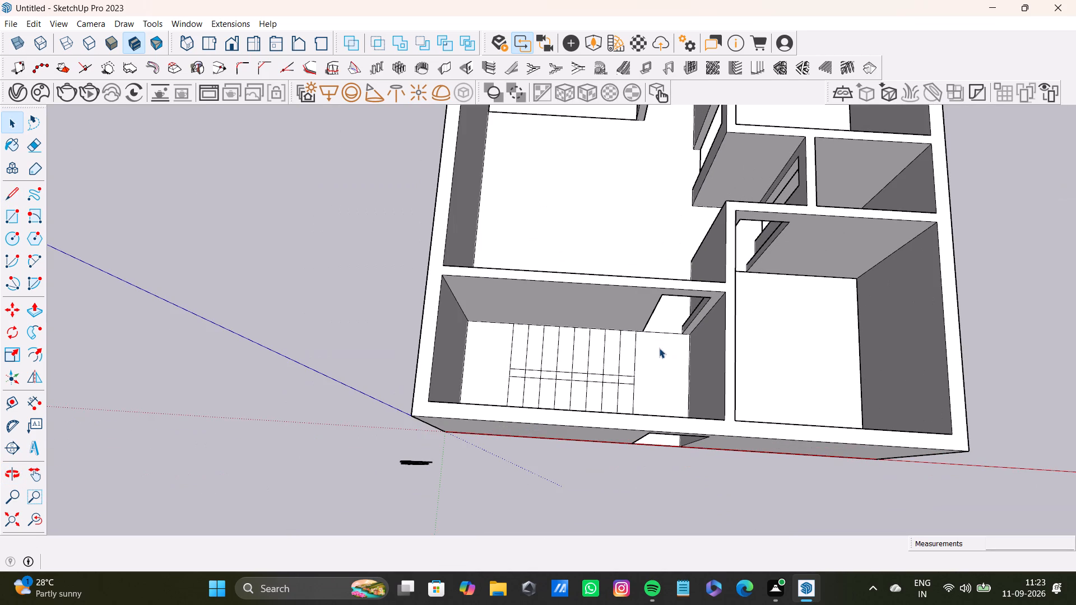
pyautogui.doubleClick(659, 348)
pyautogui.scroll(-3, 664, 356)
pyautogui.keyDown('shift'); pyautogui.moveTo(663, 356); pyautogui.dragTo(622, 477, button='middle'); pyautogui.keyUp('shift')
pyautogui.moveTo(613, 368); pyautogui.dragTo(618, 348, button='middle')
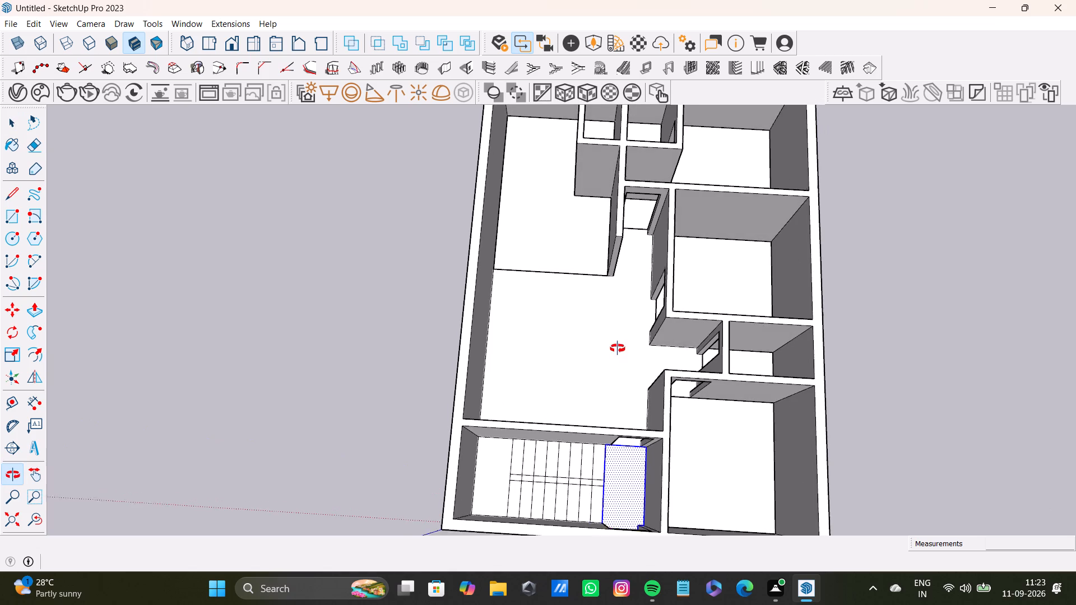
pyautogui.moveTo(618, 348); pyautogui.dragTo(619, 346, button='middle')
pyautogui.doubleClick(610, 352)
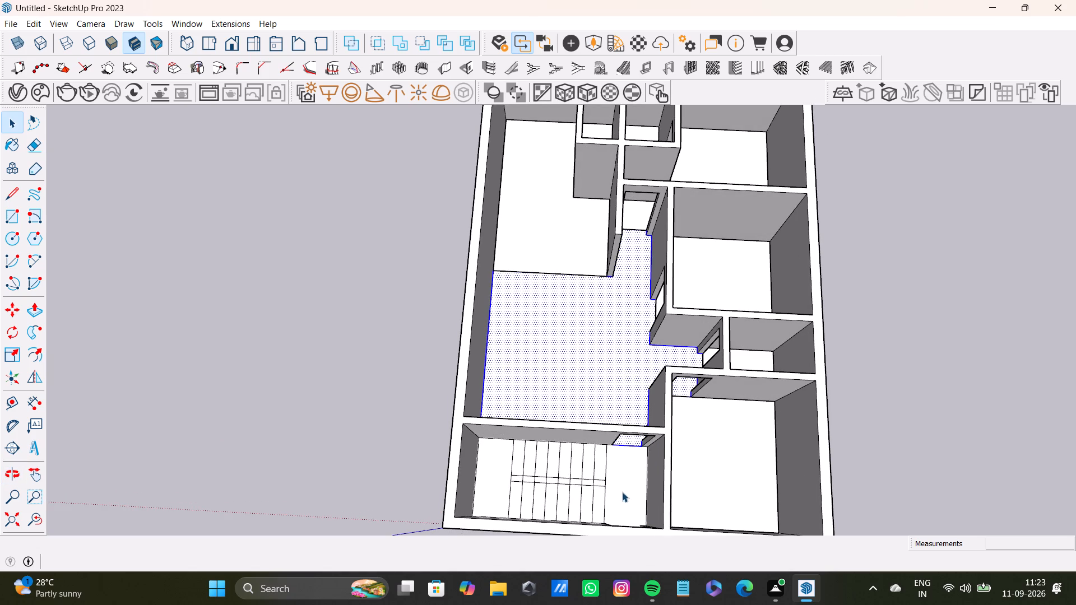
pyautogui.doubleClick(622, 491)
pyautogui.doubleClick(602, 387)
pyautogui.scroll(-2, 602, 407)
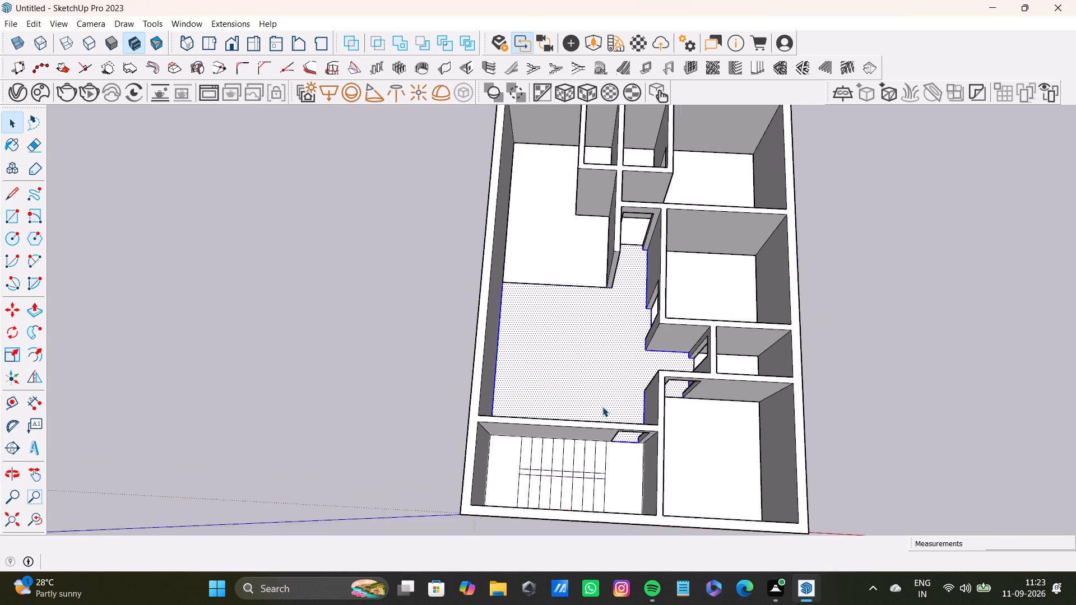
pyautogui.scroll(-2, 602, 407)
pyautogui.keyDown('shift'); pyautogui.moveTo(602, 408); pyautogui.dragTo(520, 416, button='middle'); pyautogui.keyUp('shift')
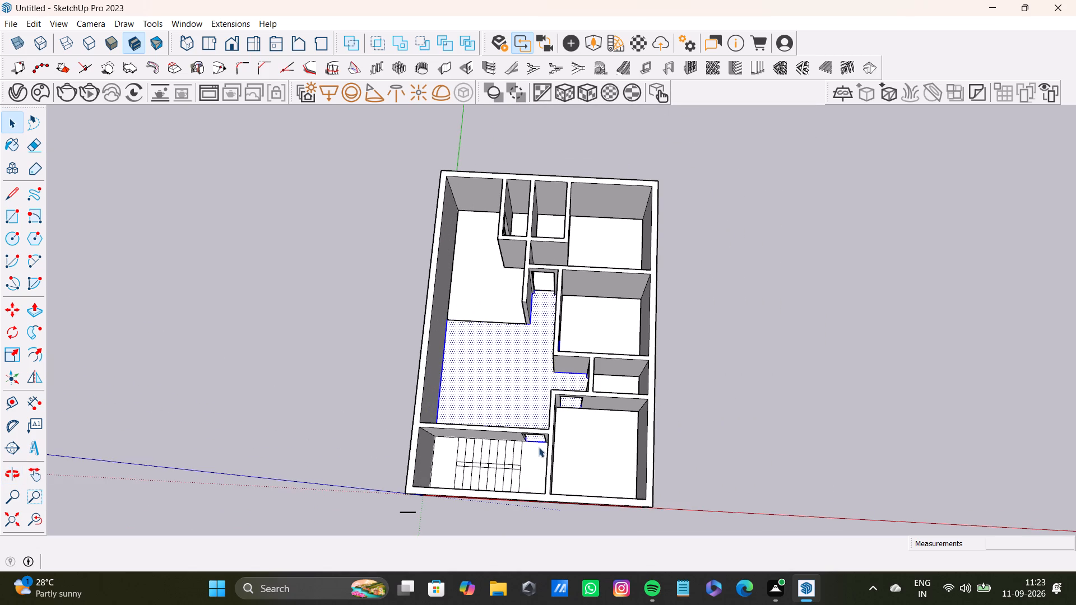
pyautogui.scroll(10, 510, 288)
pyautogui.scroll(-9, 520, 380)
pyautogui.scroll(4, 531, 369)
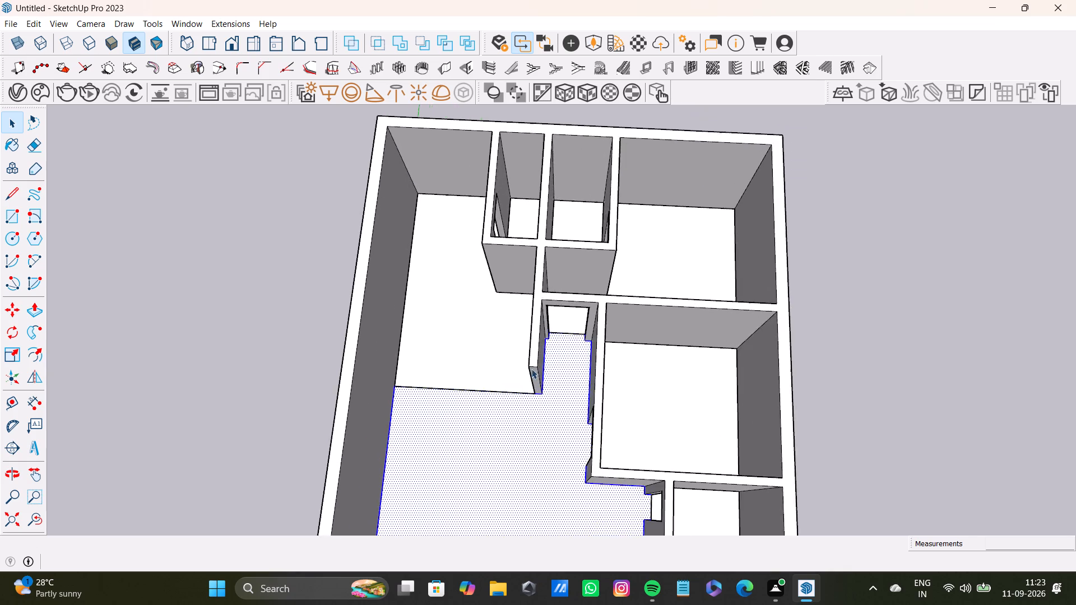
pyautogui.scroll(-16, 521, 381)
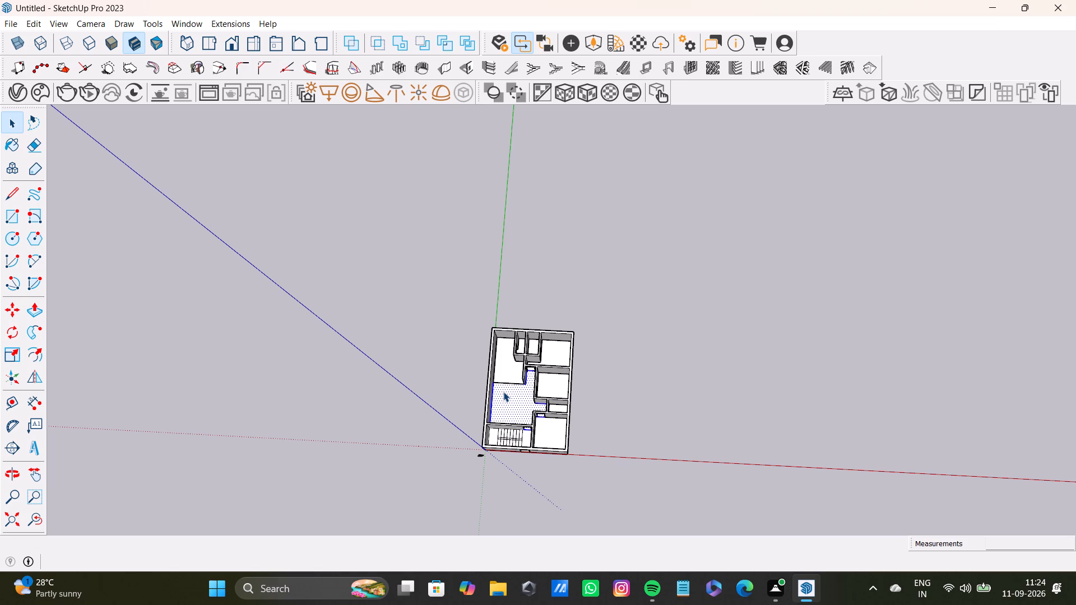
pyautogui.click(607, 363)
# Examine the whole plan's rooms, floor faces and door openings from above and from several sides.
pyautogui.press('space')
pyautogui.scroll(-5, 551, 381)
pyautogui.scroll(14, 549, 381)
pyautogui.keyDown('shift'); pyautogui.scroll(-5, 529, 366); pyautogui.keyUp('shift')
pyautogui.keyDown('shift'); pyautogui.moveTo(520, 396); pyautogui.dragTo(522, 338, button='middle'); pyautogui.keyUp('shift')
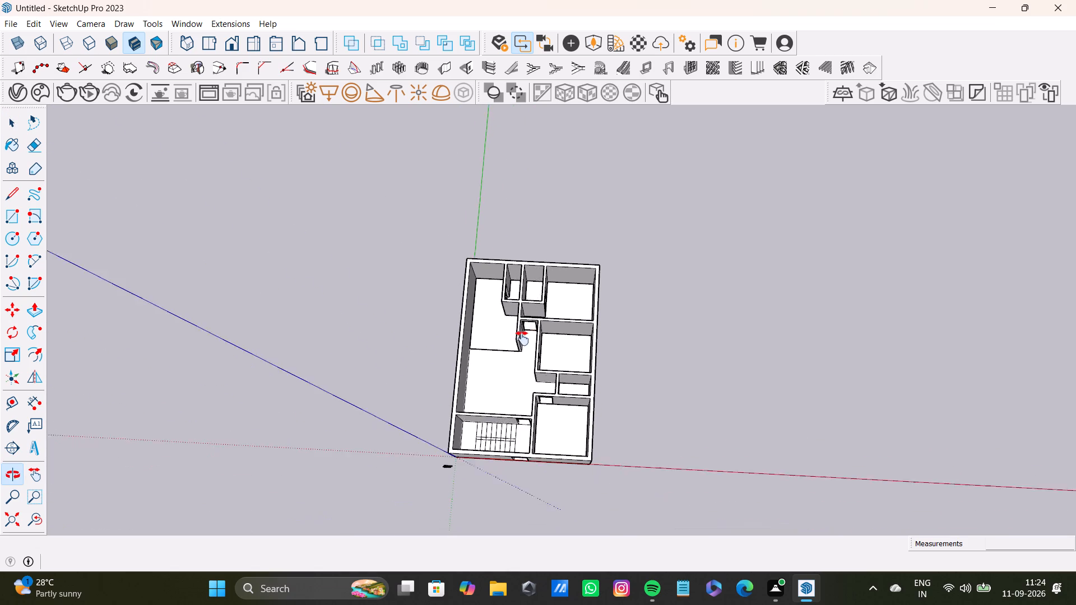
pyautogui.keyDown('shift'); pyautogui.moveTo(522, 338); pyautogui.dragTo(523, 336, button='middle'); pyautogui.keyUp('shift')
pyautogui.scroll(8, 522, 339)
pyautogui.scroll(-8, 518, 338)
pyautogui.keyDown('shift'); pyautogui.moveTo(502, 383); pyautogui.dragTo(503, 343, button='middle'); pyautogui.keyUp('shift')
pyautogui.moveTo(469, 359); pyautogui.dragTo(810, 268, button='middle')
pyautogui.scroll(8, 383, 362)
pyautogui.moveTo(500, 350); pyautogui.dragTo(685, 488, button='middle')
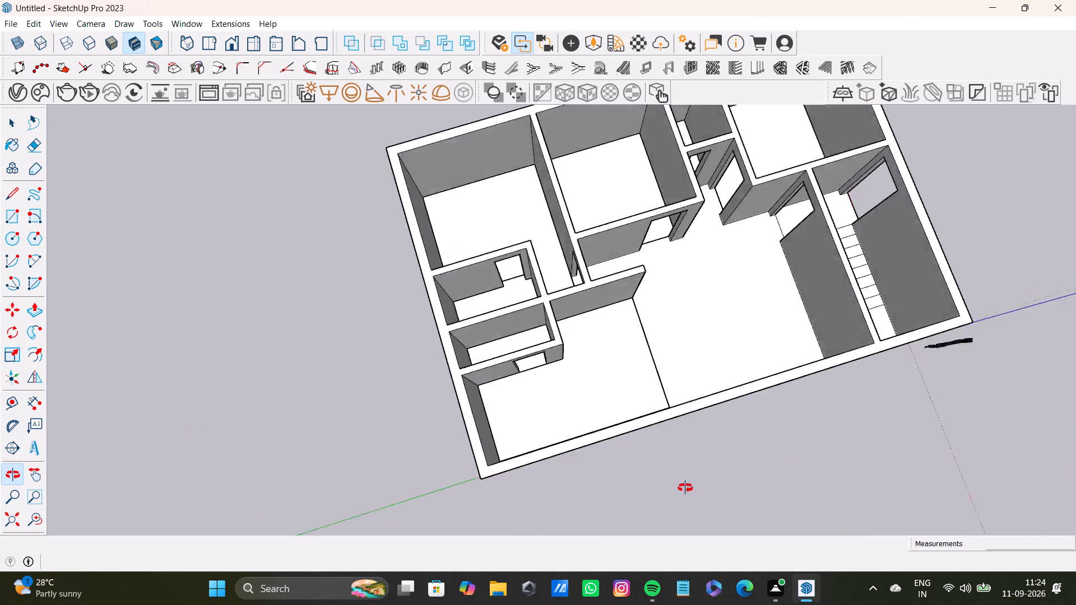
pyautogui.moveTo(685, 488); pyautogui.dragTo(165, 381, button='middle')
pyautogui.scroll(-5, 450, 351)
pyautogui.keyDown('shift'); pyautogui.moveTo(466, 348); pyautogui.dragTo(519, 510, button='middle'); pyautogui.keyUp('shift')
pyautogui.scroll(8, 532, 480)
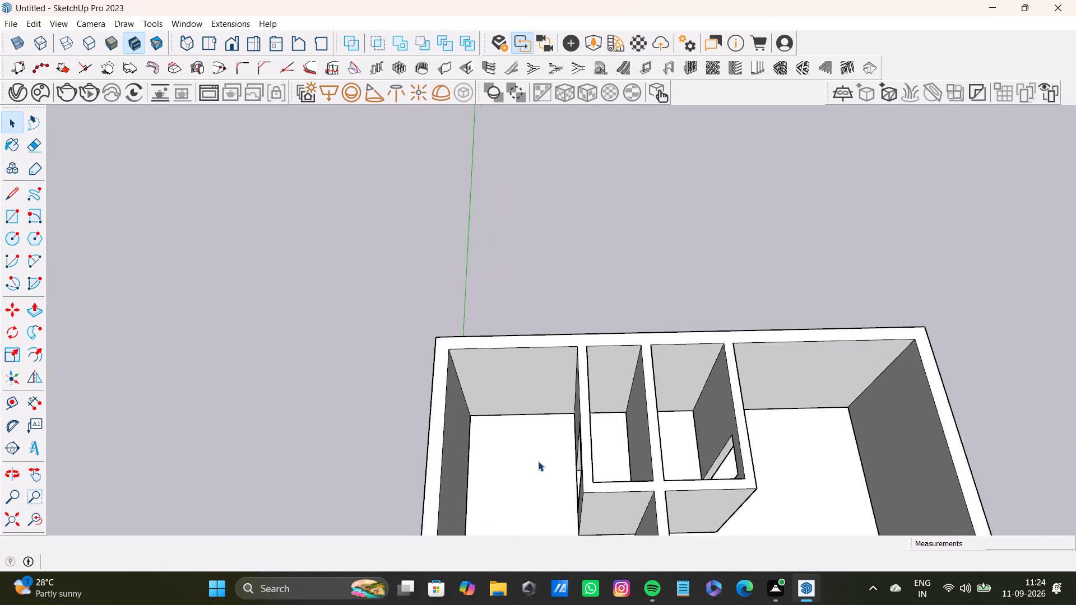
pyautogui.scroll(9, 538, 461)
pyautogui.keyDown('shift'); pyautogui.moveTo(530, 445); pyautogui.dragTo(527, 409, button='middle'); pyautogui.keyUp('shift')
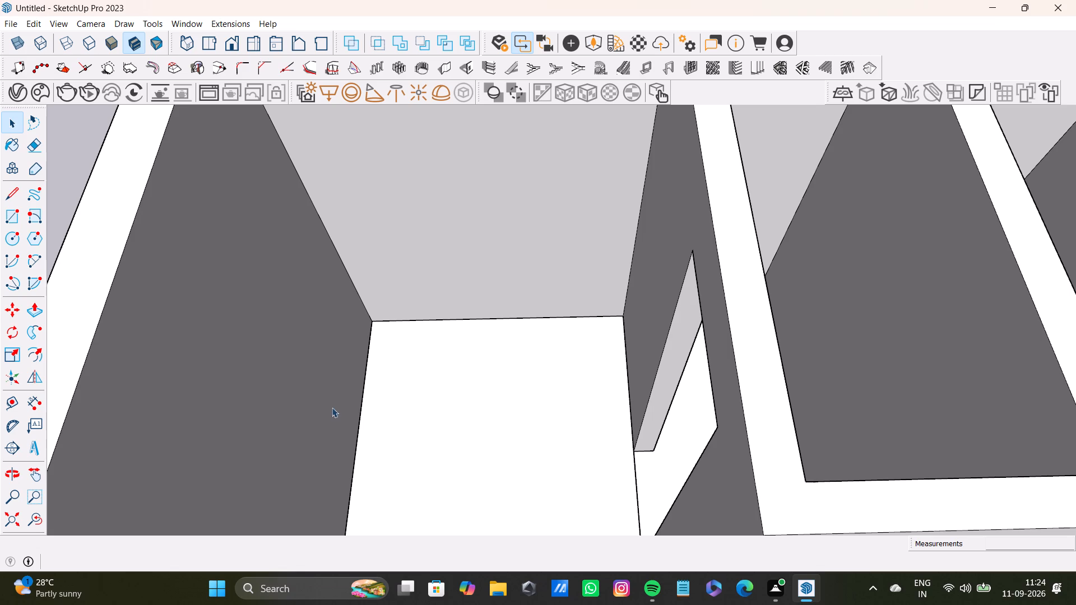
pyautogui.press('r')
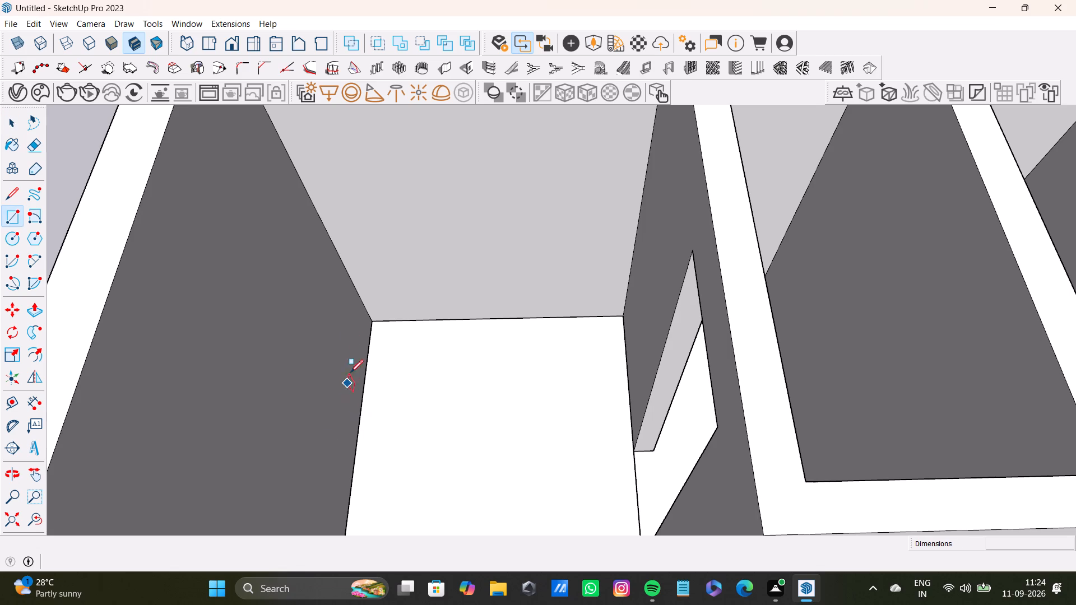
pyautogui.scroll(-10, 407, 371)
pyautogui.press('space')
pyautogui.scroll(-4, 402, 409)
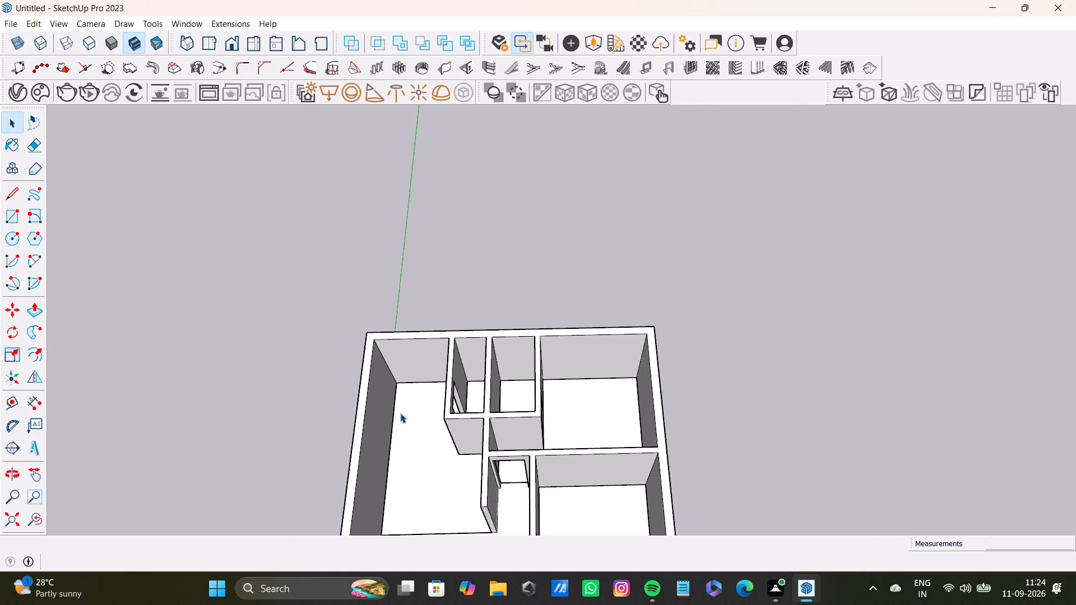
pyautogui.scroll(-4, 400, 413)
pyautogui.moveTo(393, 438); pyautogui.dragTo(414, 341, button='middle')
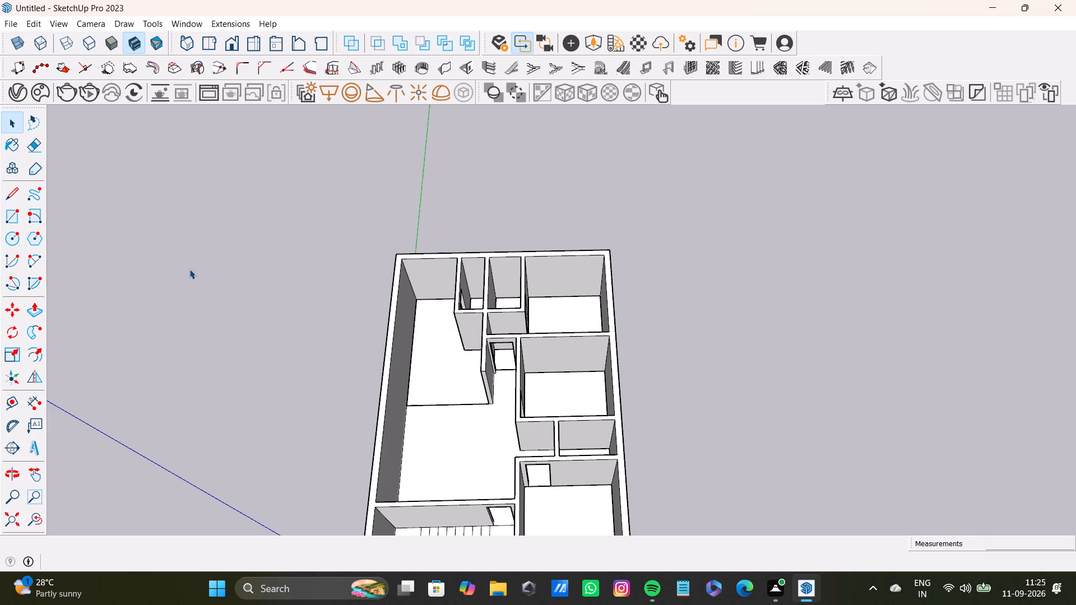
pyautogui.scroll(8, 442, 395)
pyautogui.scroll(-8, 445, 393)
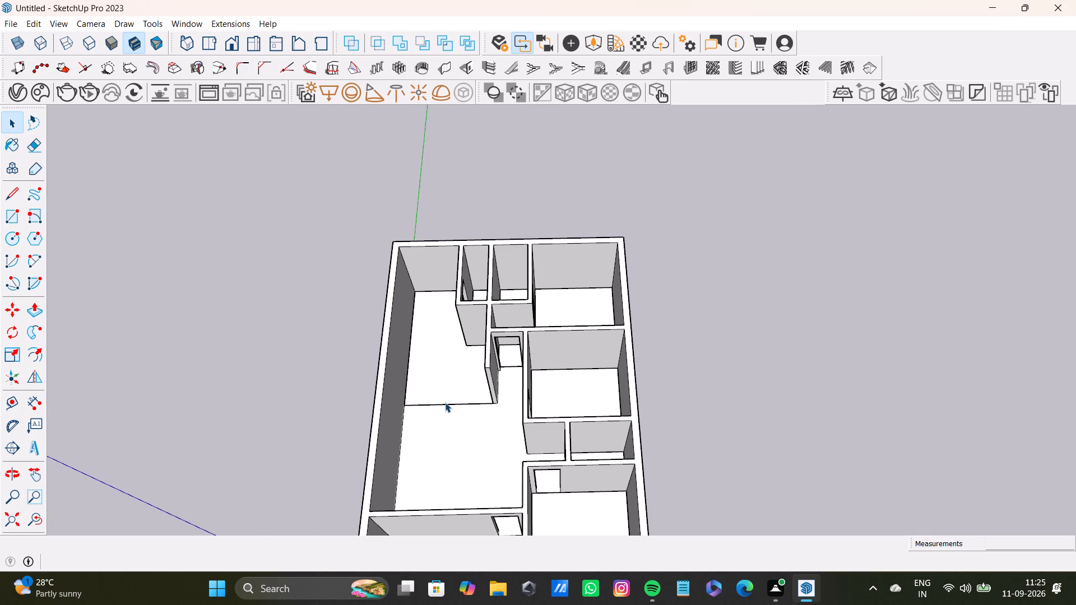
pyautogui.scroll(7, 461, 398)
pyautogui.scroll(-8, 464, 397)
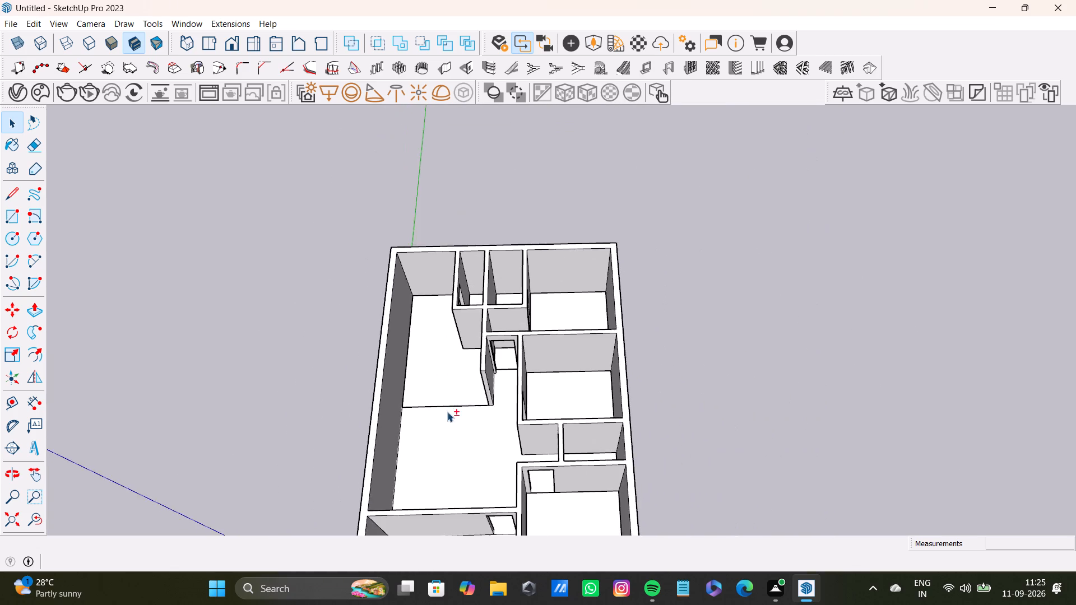
# Examine the front wall and its entrance door opening from outside at several angles.
pyautogui.keyDown('shift'); pyautogui.moveTo(448, 411); pyautogui.dragTo(538, 352, button='middle'); pyautogui.keyUp('shift')
pyautogui.scroll(4, 562, 387)
pyautogui.scroll(-8, 427, 360)
pyautogui.moveTo(474, 450); pyautogui.dragTo(488, 372, button='middle')
pyautogui.moveTo(498, 411); pyautogui.dragTo(500, 346, button='middle')
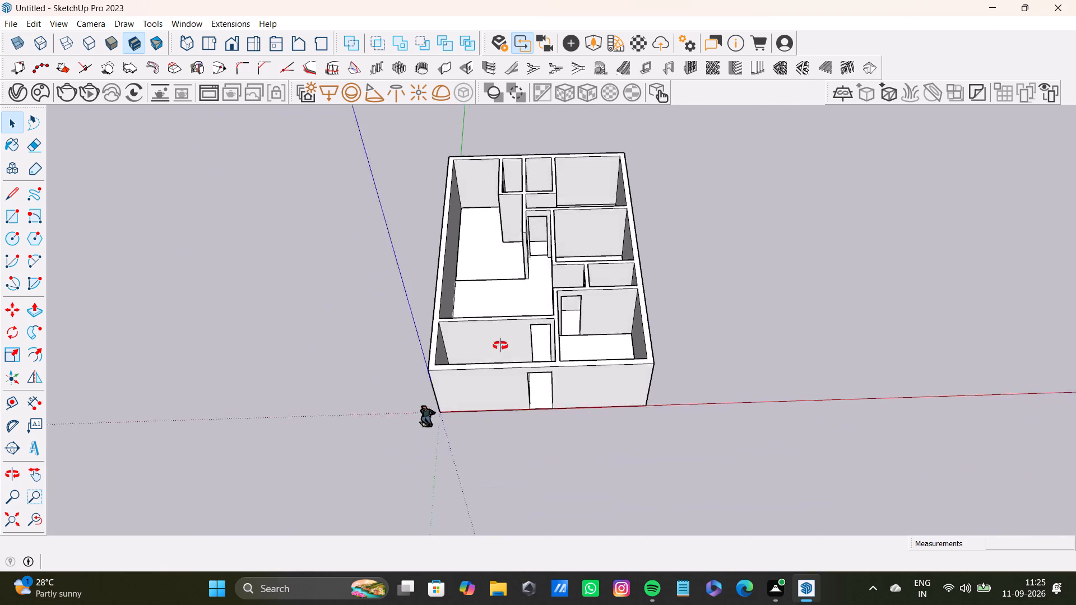
pyautogui.moveTo(500, 346); pyautogui.dragTo(502, 291, button='middle')
pyautogui.scroll(9, 553, 353)
pyautogui.moveTo(525, 345); pyautogui.dragTo(434, 337, button='middle')
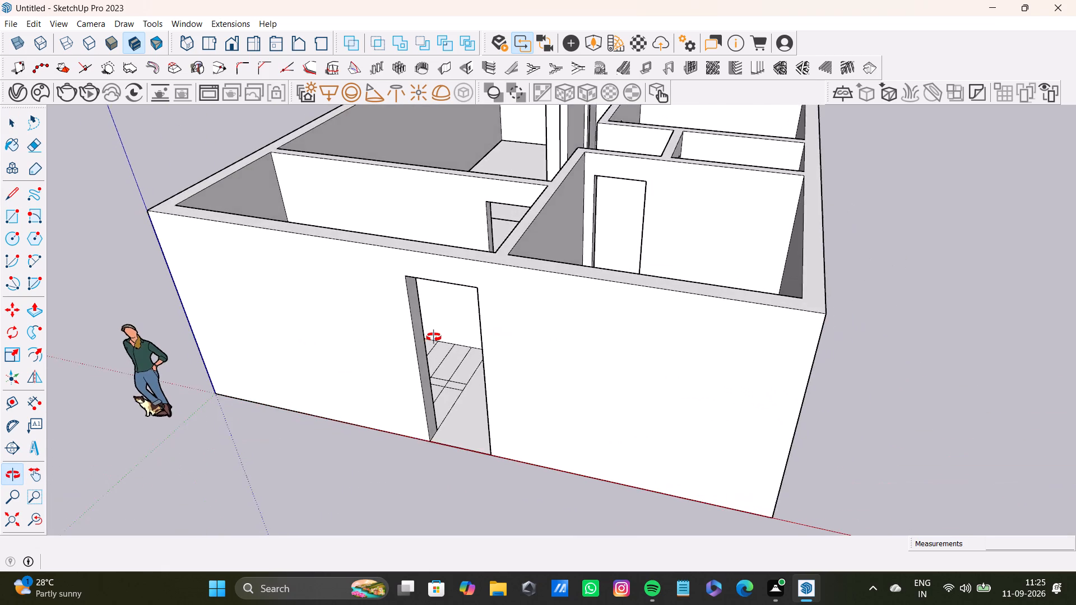
pyautogui.moveTo(434, 337); pyautogui.dragTo(636, 353, button='middle')
pyautogui.scroll(3, 682, 327)
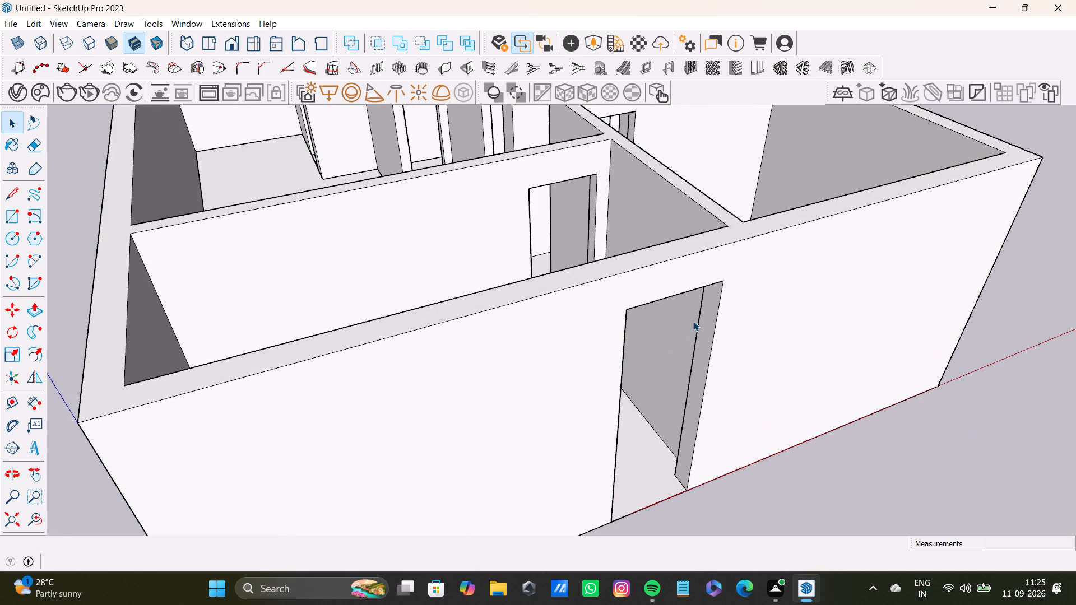
pyautogui.scroll(-4, 628, 333)
pyautogui.moveTo(642, 341); pyautogui.dragTo(644, 412, button='middle')
pyautogui.moveTo(648, 415); pyautogui.dragTo(514, 381, button='middle')
pyautogui.scroll(3, 500, 366)
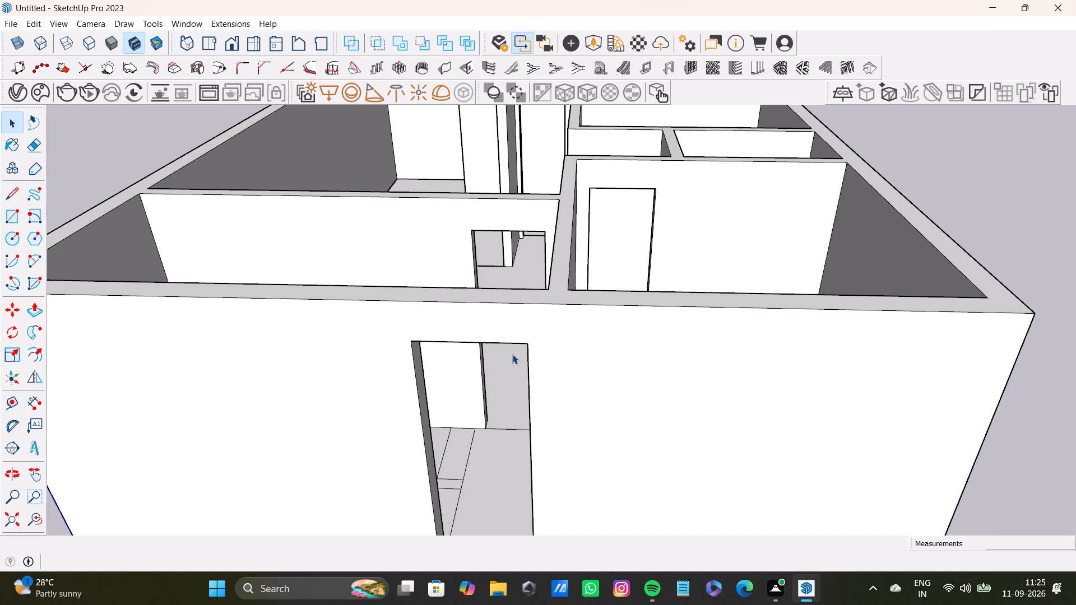
pyautogui.scroll(-8, 507, 356)
pyautogui.keyDown('shift'); pyautogui.moveTo(495, 362); pyautogui.dragTo(556, 351, button='middle'); pyautogui.keyUp('shift')
pyautogui.scroll(7, 548, 346)
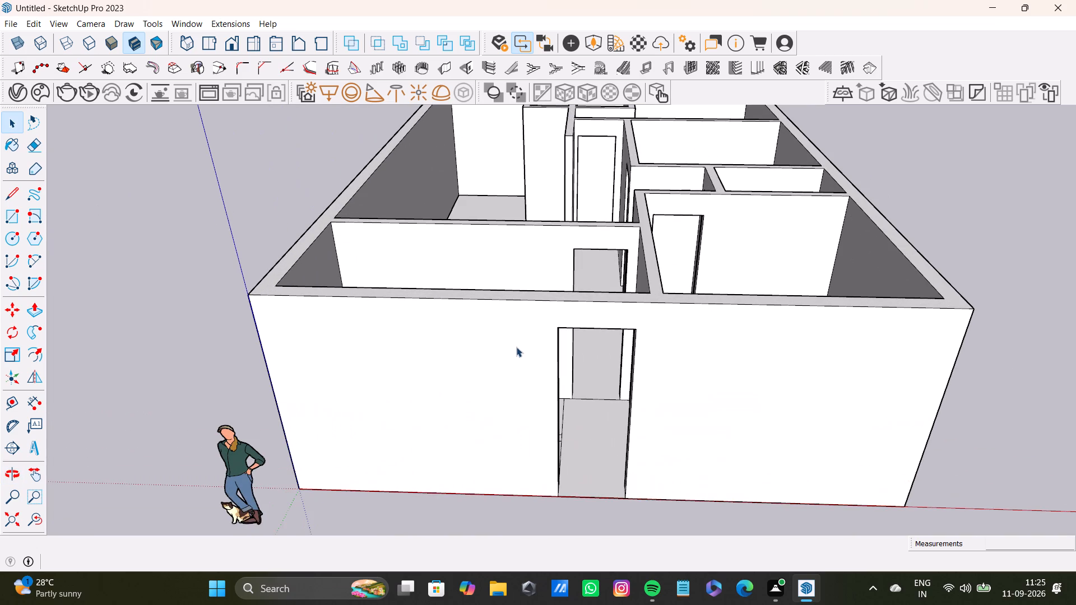
pyautogui.scroll(-3, 461, 362)
pyautogui.keyDown('shift'); pyautogui.moveTo(457, 357); pyautogui.dragTo(455, 331, button='middle'); pyautogui.keyUp('shift')
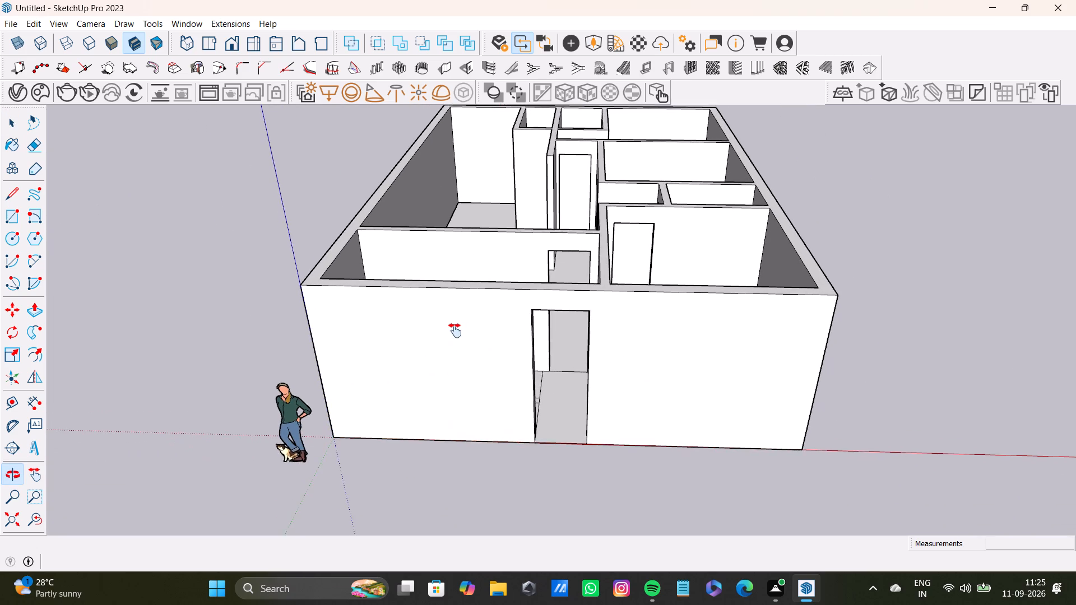
pyautogui.keyDown('shift'); pyautogui.moveTo(455, 331); pyautogui.dragTo(456, 365, button='middle'); pyautogui.keyUp('shift')
# Place a horizontal guide on the front wall about 1' 7 1/2" below its top edge with the Tape Measure.
pyautogui.press('t')
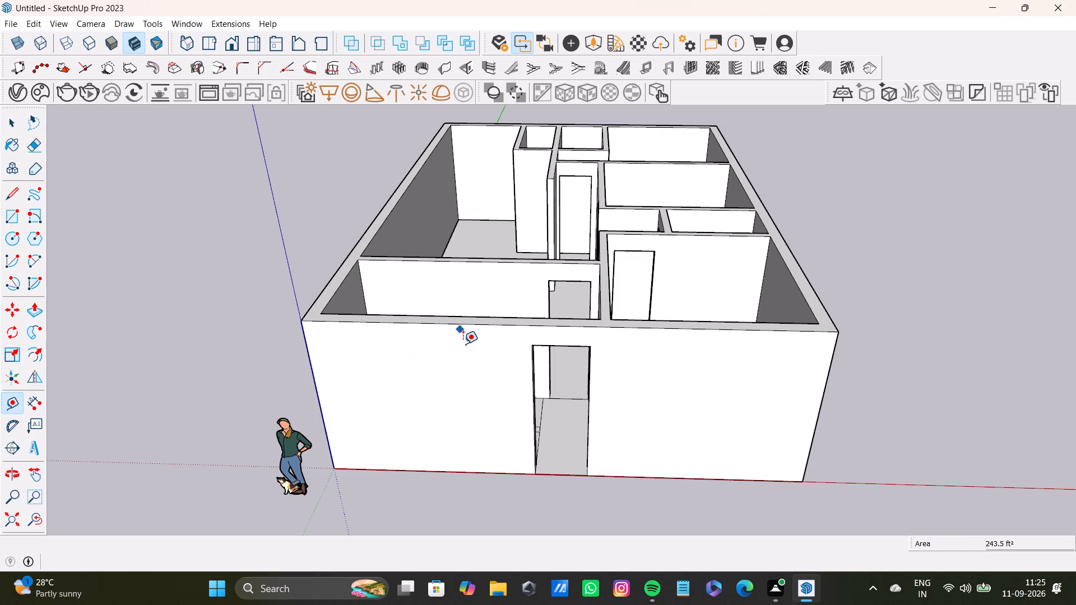
pyautogui.moveTo(454, 374); pyautogui.dragTo(456, 317, button='middle')
pyautogui.click(461, 259)
pyautogui.scroll(-2, 447, 345)
pyautogui.moveTo(449, 340); pyautogui.dragTo(456, 408, button='middle')
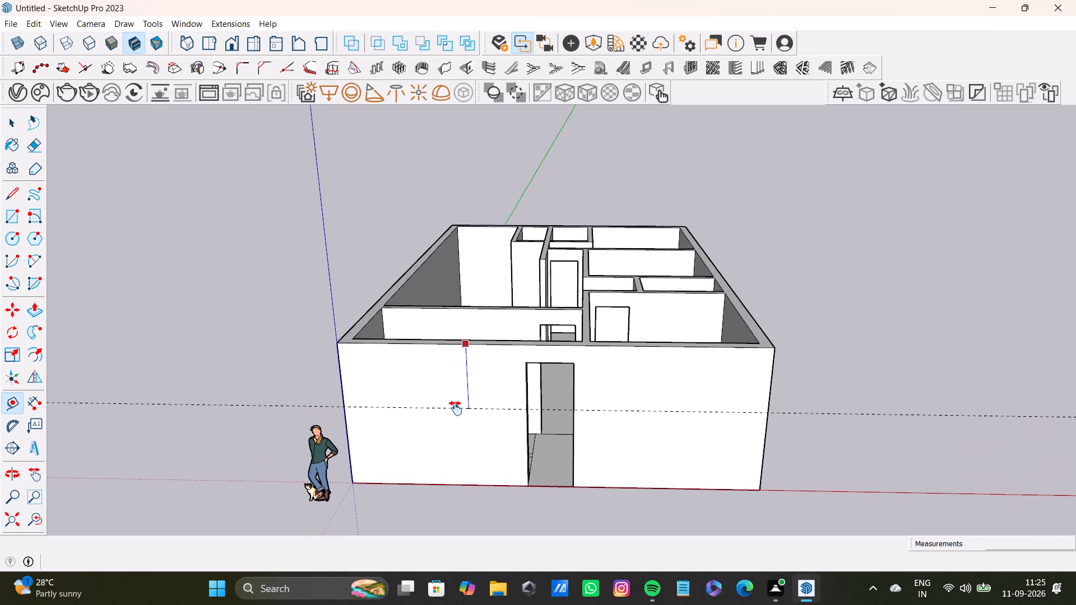
pyautogui.moveTo(456, 408); pyautogui.dragTo(453, 353, button='middle')
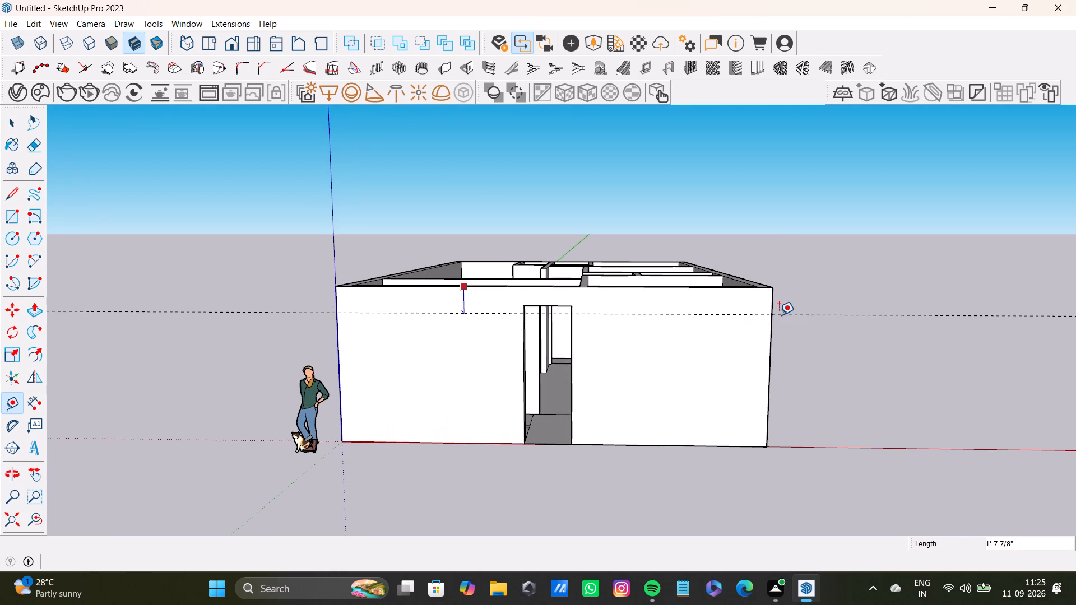
pyautogui.click(771, 314)
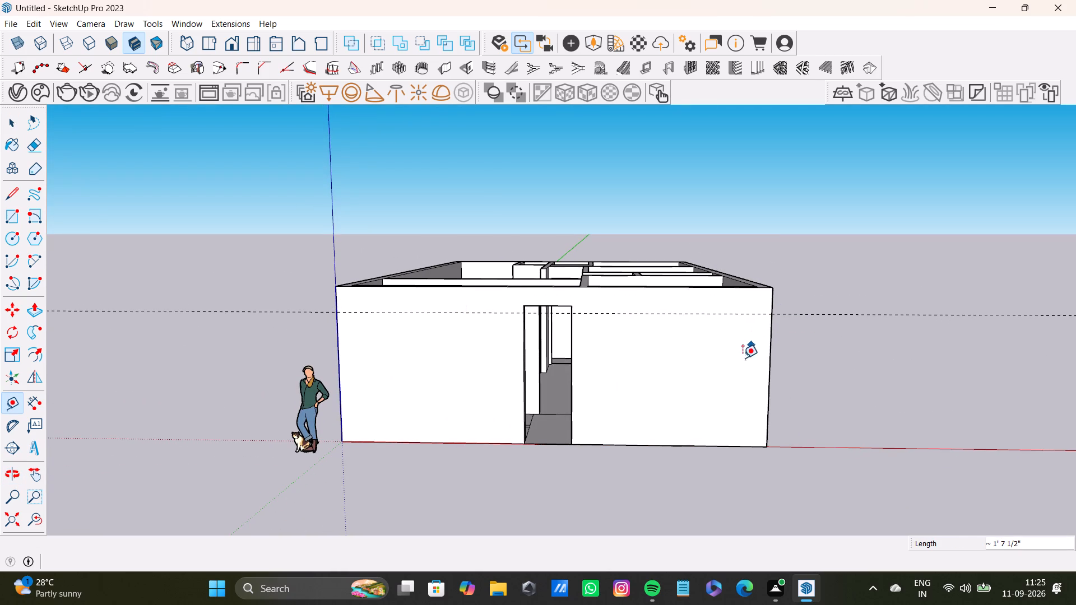
# Place front-wall guides about 3' 11 1/4" above the base, 3' 8" from the door opening and 3' 7 1/8" from the far corner.
pyautogui.click(690, 443)
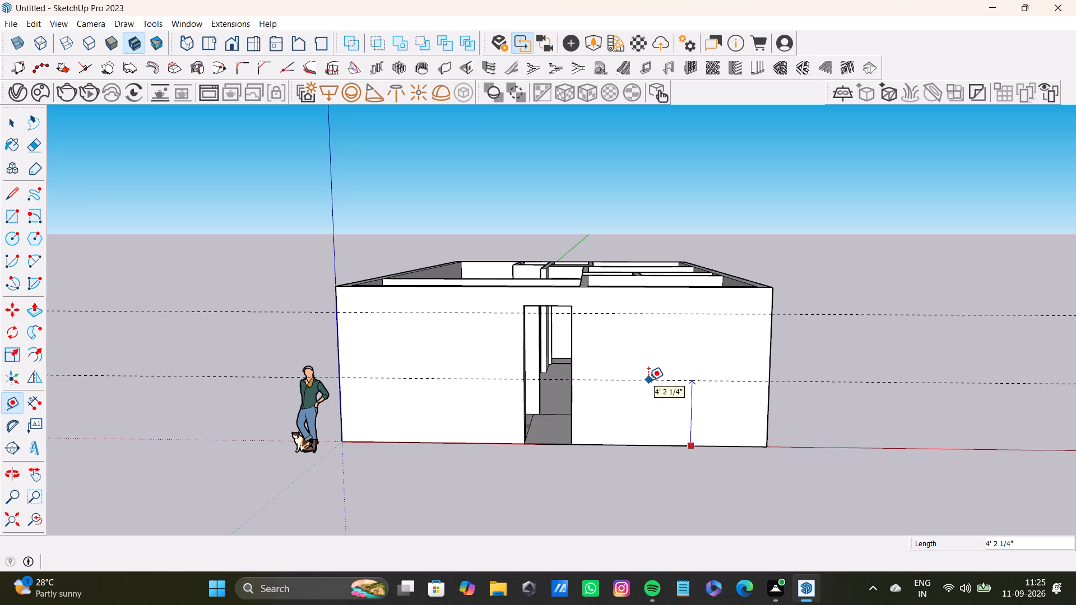
pyautogui.click(652, 384)
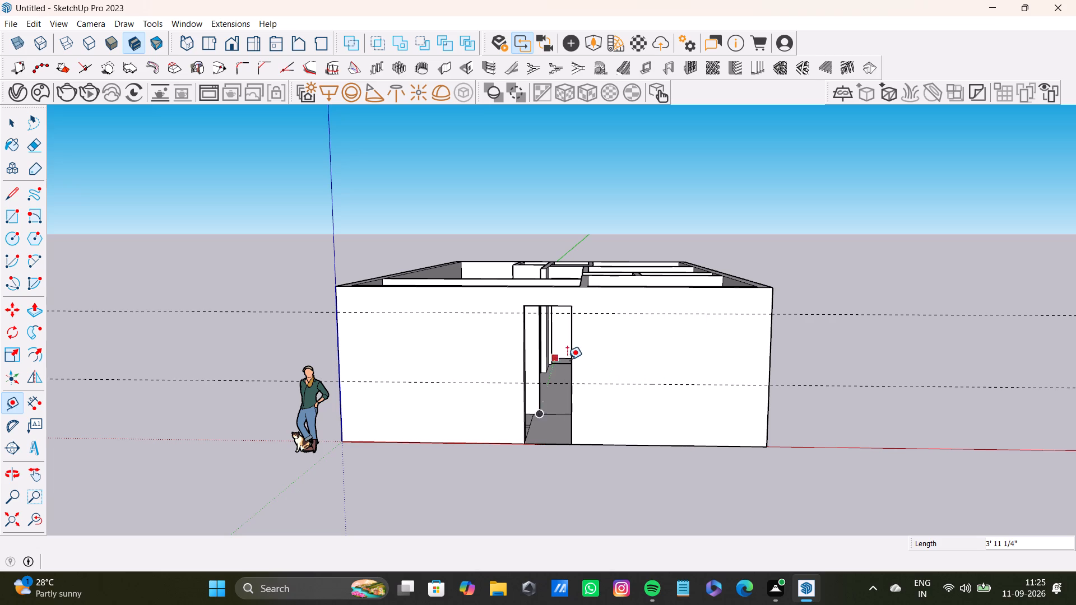
pyautogui.click(571, 365)
pyautogui.click(630, 368)
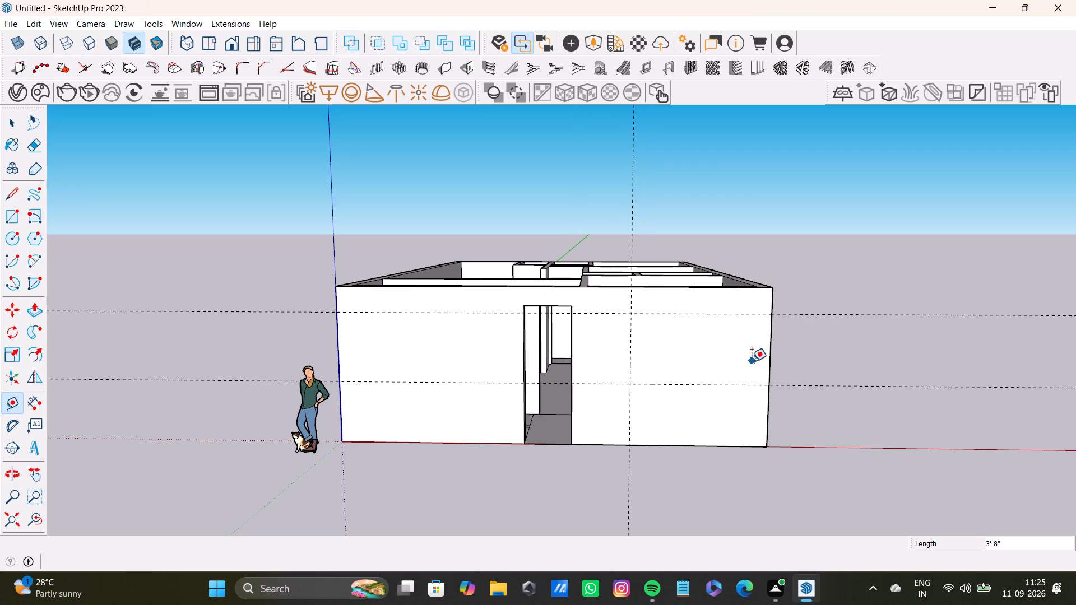
pyautogui.click(769, 370)
pyautogui.click(711, 375)
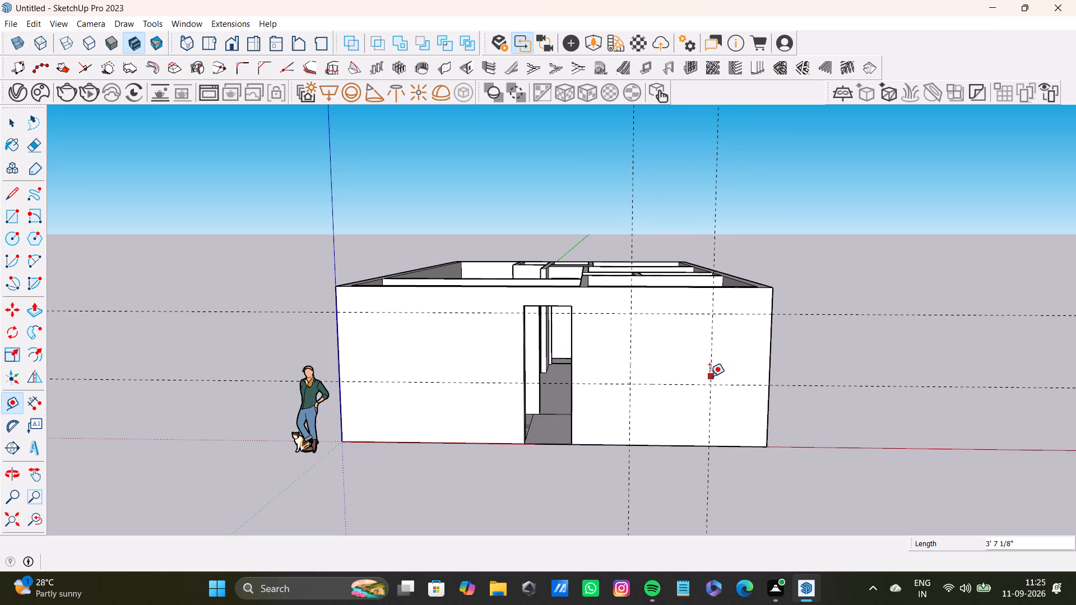
# Draw a window rectangle on the front wall, fitted between the two horizontal and two vertical guides.
pyautogui.press('space')
pyautogui.press('r')
pyautogui.click(631, 316)
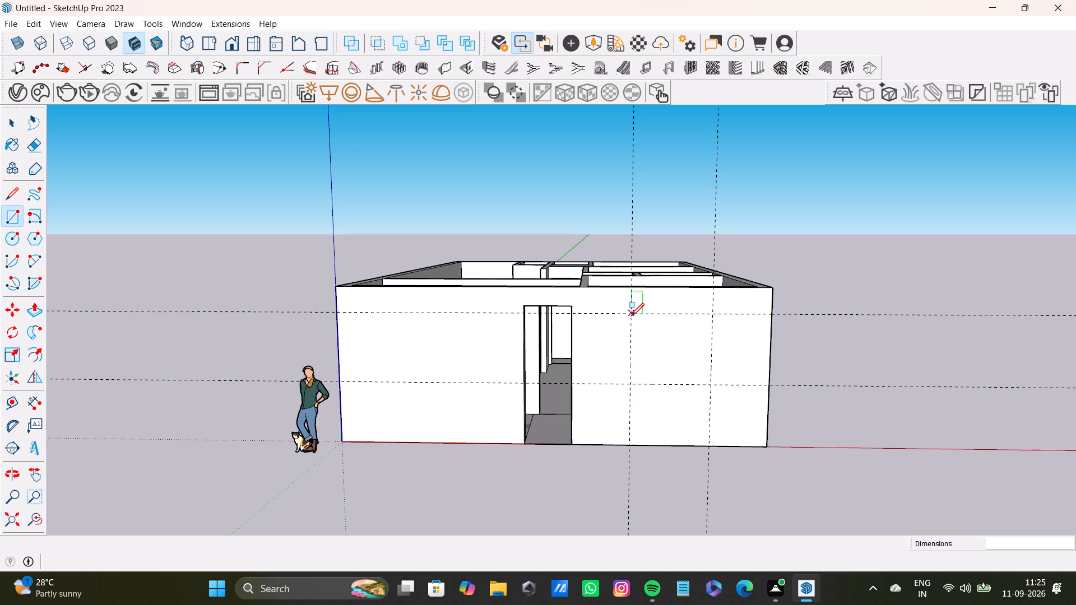
pyautogui.click(713, 387)
pyautogui.press('space')
# Push the window rectangle 9" back through the front wall to cut the opening.
pyautogui.moveTo(711, 370); pyautogui.dragTo(683, 415, button='middle')
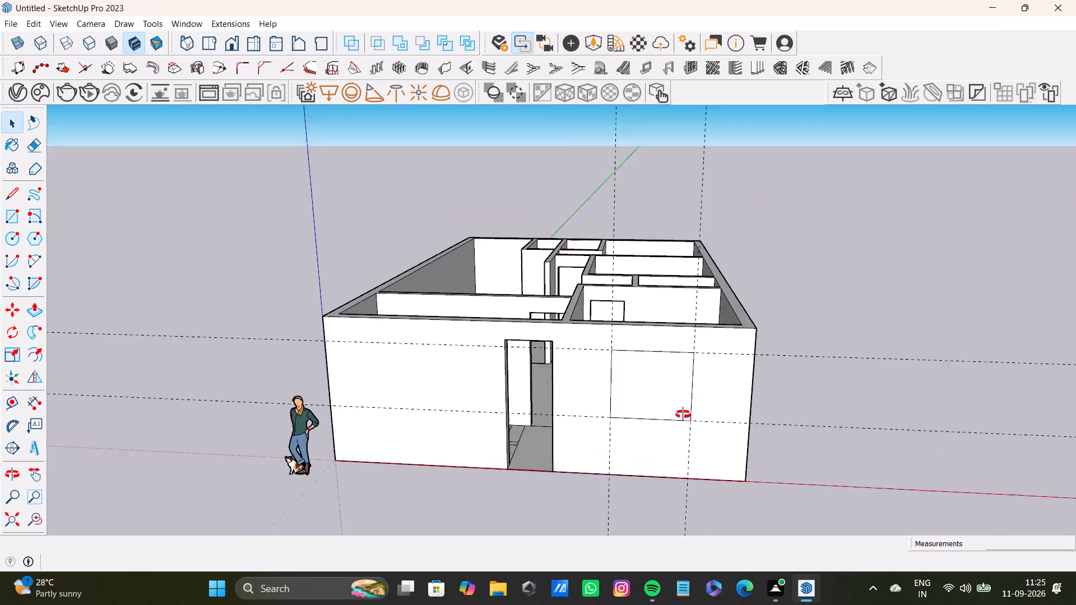
pyautogui.moveTo(683, 415); pyautogui.dragTo(655, 447, button='middle')
pyautogui.press('p')
pyautogui.click(616, 430)
pyautogui.moveTo(630, 425); pyautogui.dragTo(573, 454, button='middle')
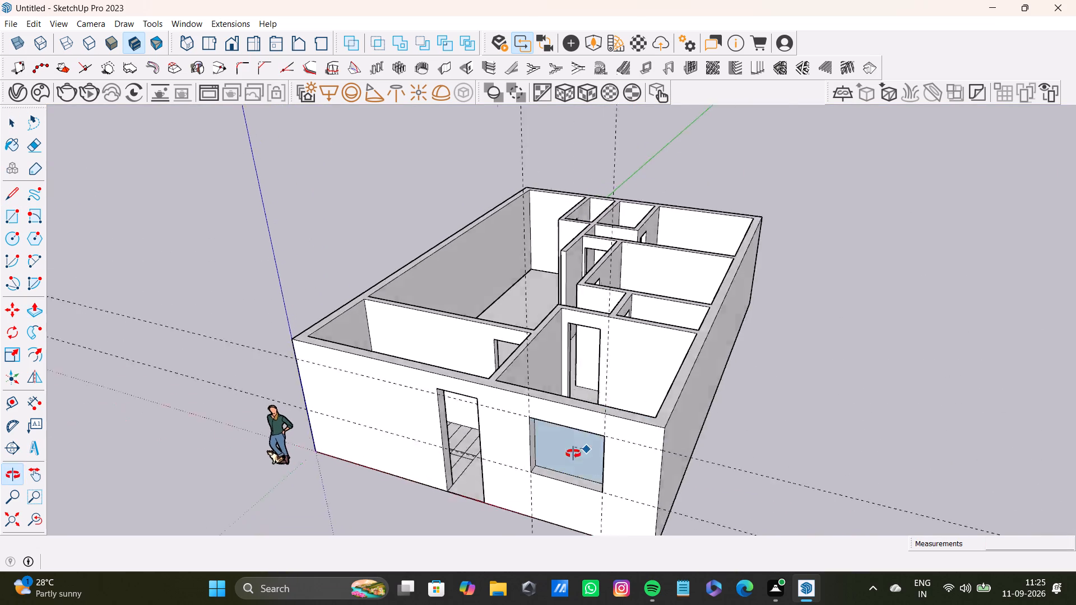
pyautogui.moveTo(573, 454); pyautogui.dragTo(542, 459, button='middle')
pyautogui.click(531, 411)
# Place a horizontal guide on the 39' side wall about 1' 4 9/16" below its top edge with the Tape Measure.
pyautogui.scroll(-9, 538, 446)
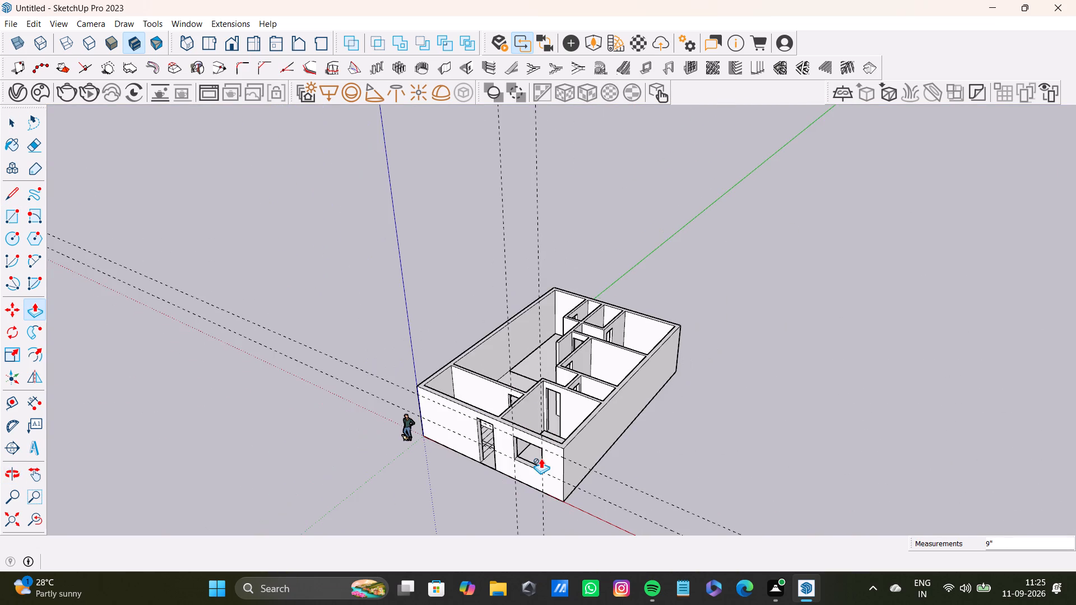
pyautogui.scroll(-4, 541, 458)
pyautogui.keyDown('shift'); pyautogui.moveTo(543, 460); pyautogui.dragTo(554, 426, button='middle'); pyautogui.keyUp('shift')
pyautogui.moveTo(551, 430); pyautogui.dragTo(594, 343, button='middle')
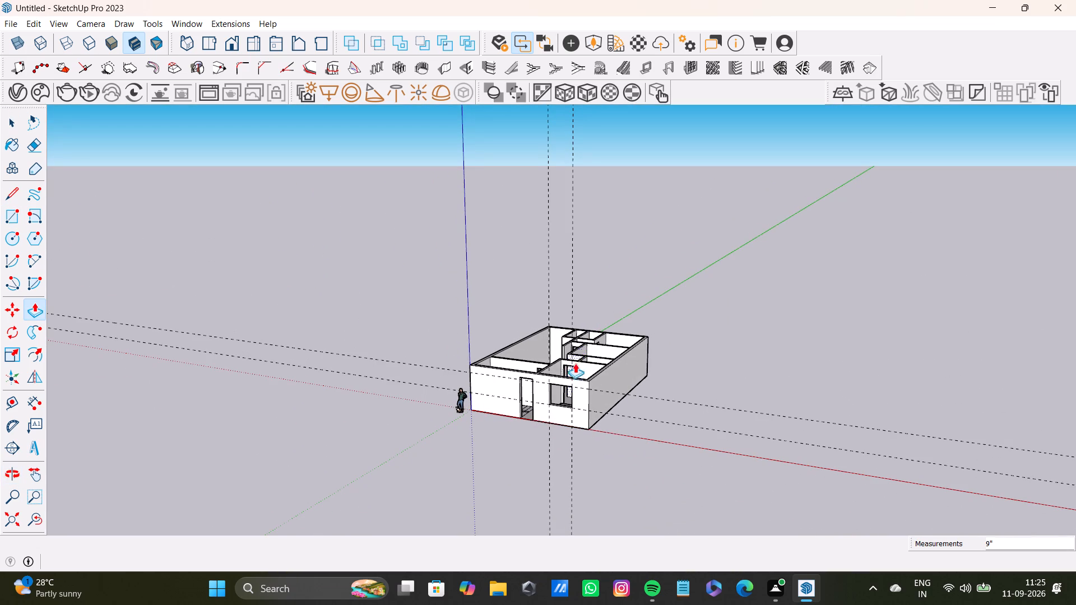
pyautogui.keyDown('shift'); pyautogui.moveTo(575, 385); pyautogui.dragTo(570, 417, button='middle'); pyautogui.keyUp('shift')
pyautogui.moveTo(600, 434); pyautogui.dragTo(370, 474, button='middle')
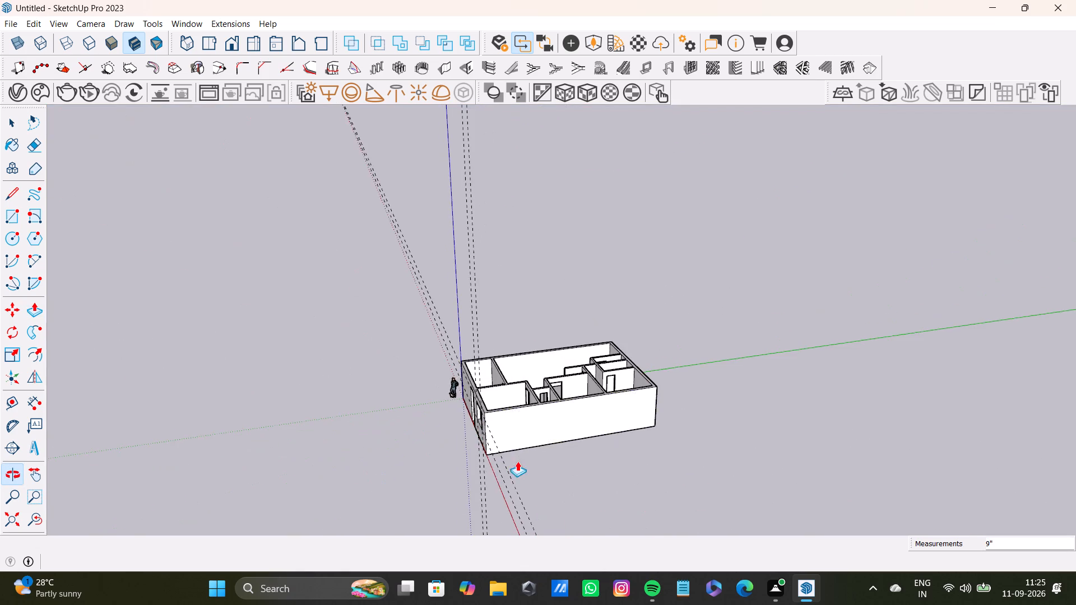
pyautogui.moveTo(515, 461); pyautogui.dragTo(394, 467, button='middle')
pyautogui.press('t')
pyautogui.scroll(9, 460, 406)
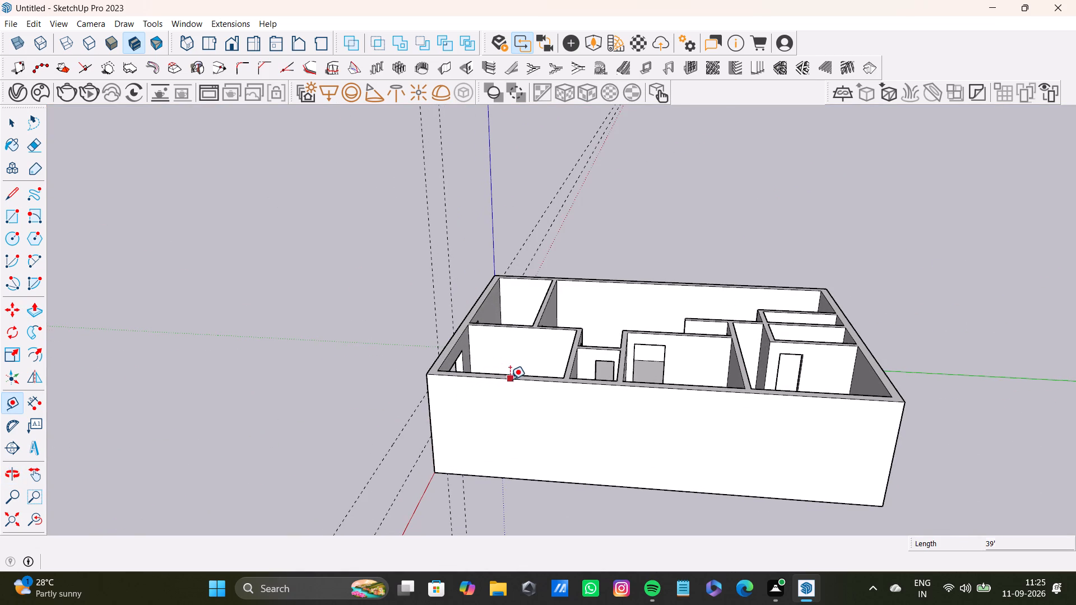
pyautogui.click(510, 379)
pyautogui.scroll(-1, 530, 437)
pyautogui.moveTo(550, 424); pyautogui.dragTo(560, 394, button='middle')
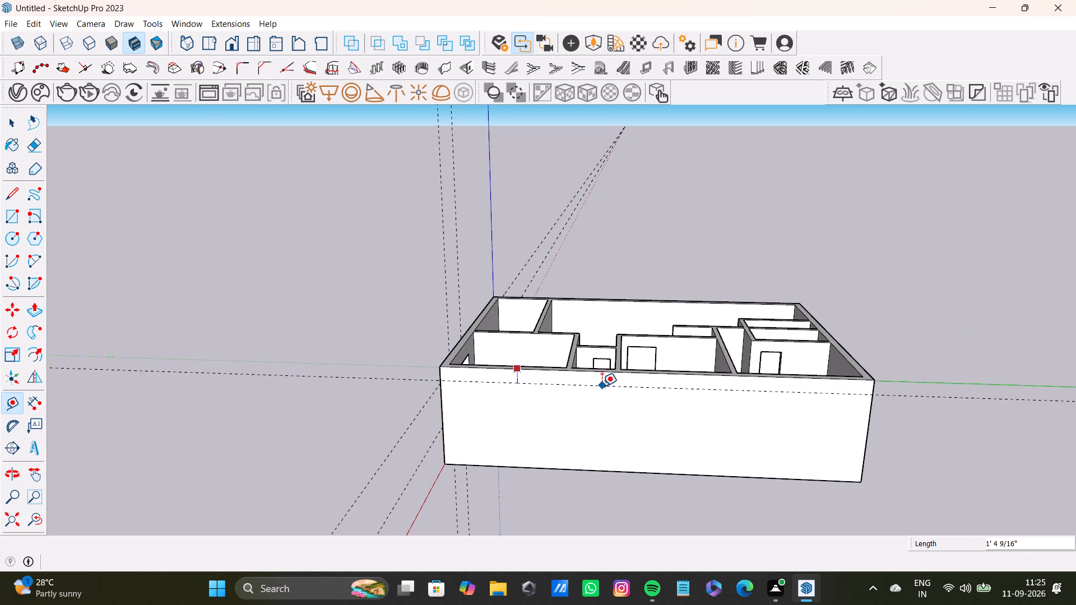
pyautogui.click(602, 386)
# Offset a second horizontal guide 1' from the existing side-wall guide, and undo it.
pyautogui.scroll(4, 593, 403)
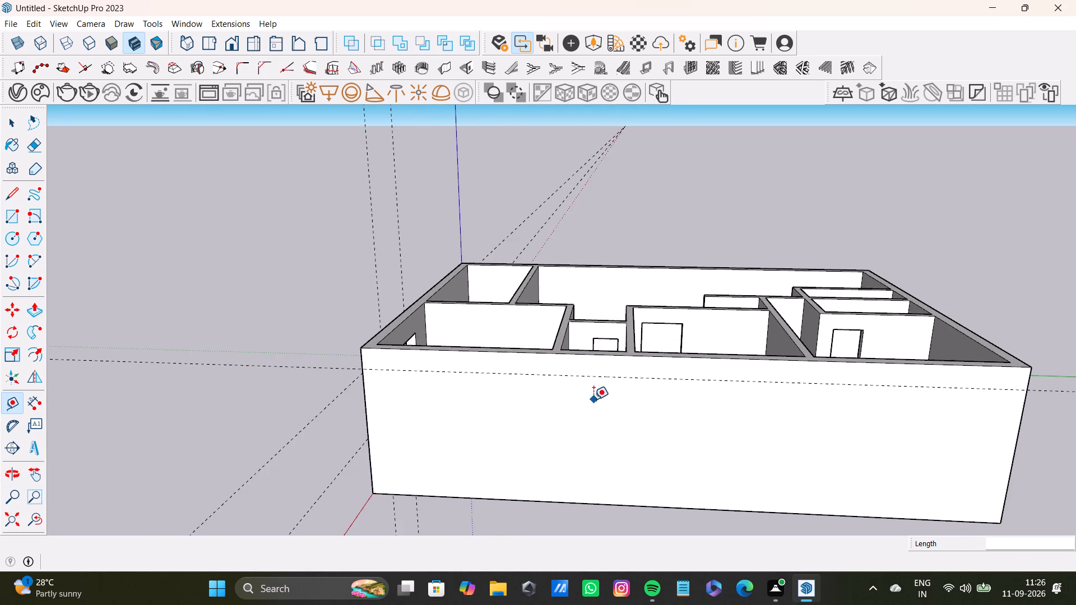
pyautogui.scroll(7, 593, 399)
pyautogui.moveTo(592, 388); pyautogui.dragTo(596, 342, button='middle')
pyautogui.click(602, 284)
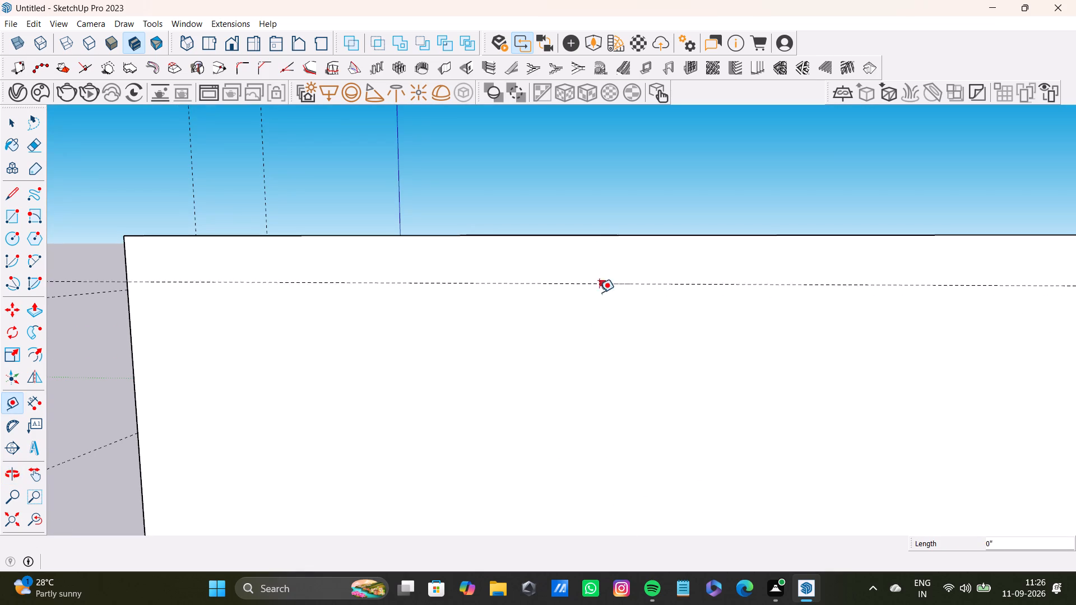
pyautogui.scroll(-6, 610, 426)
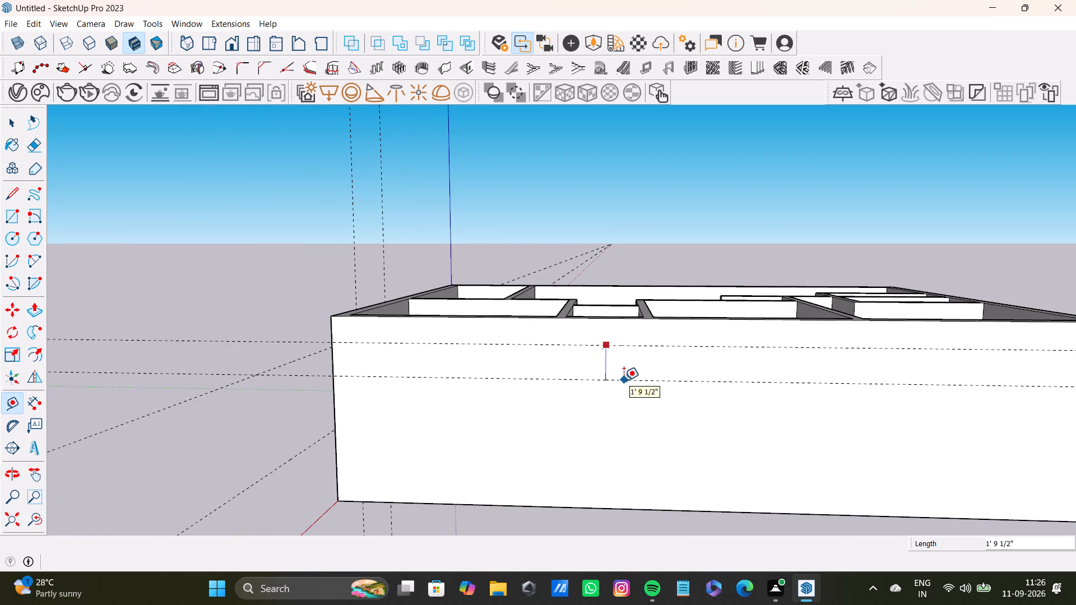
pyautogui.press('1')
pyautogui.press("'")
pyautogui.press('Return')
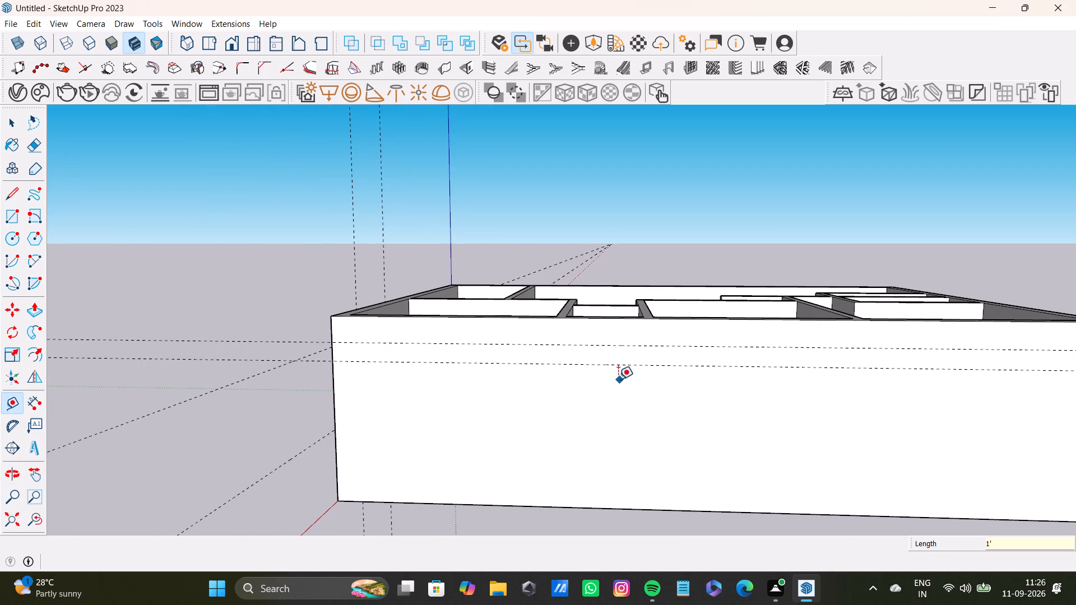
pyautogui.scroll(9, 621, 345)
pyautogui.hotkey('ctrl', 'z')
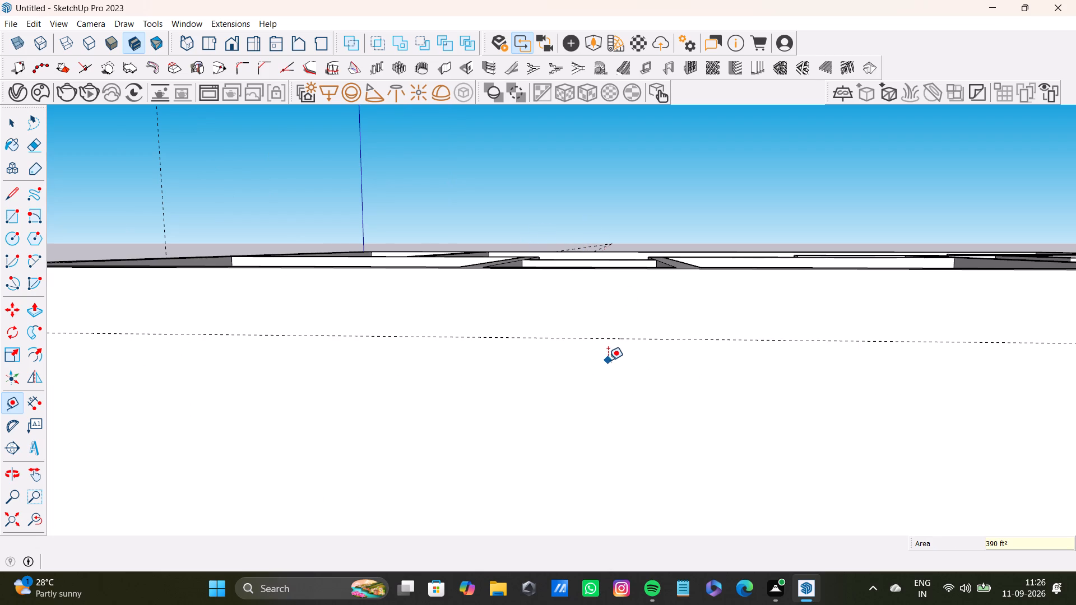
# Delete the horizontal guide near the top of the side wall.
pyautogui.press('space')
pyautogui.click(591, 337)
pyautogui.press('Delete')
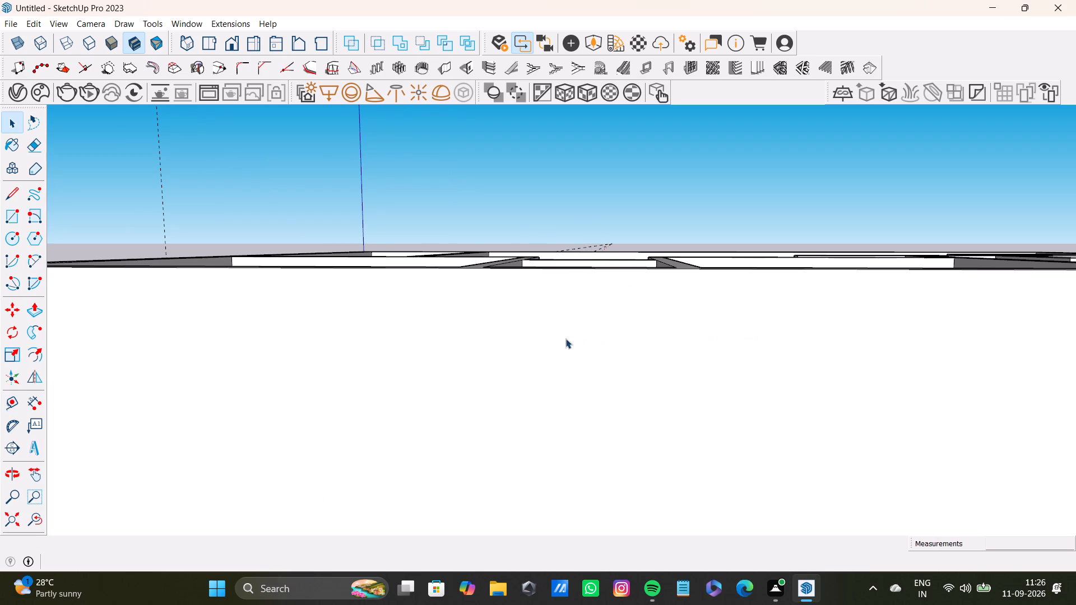
# Place two horizontal guides on the 39' side wall, one slightly above mid-height and one just below the top edge.
pyautogui.scroll(-8, 553, 345)
pyautogui.moveTo(543, 383); pyautogui.dragTo(536, 395, button='middle')
pyautogui.press('t')
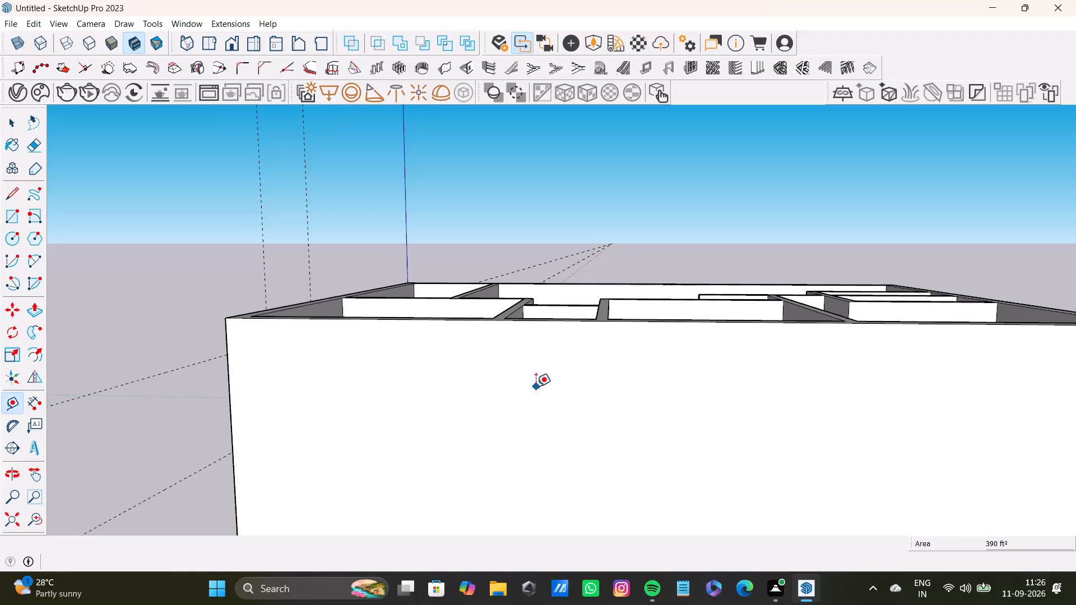
pyautogui.scroll(4, 541, 379)
pyautogui.moveTo(553, 375); pyautogui.dragTo(566, 416, button='middle')
pyautogui.scroll(3, 548, 367)
pyautogui.click(581, 353)
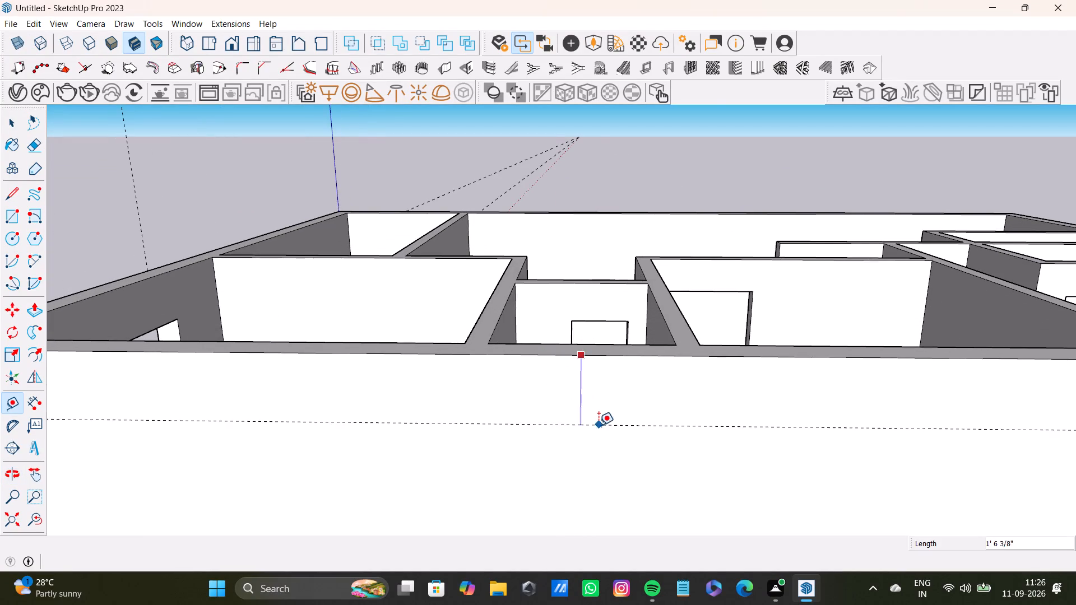
pyautogui.scroll(-4, 599, 425)
pyautogui.moveTo(604, 425); pyautogui.dragTo(589, 387, button='middle')
pyautogui.moveTo(601, 403); pyautogui.dragTo(593, 360, button='middle')
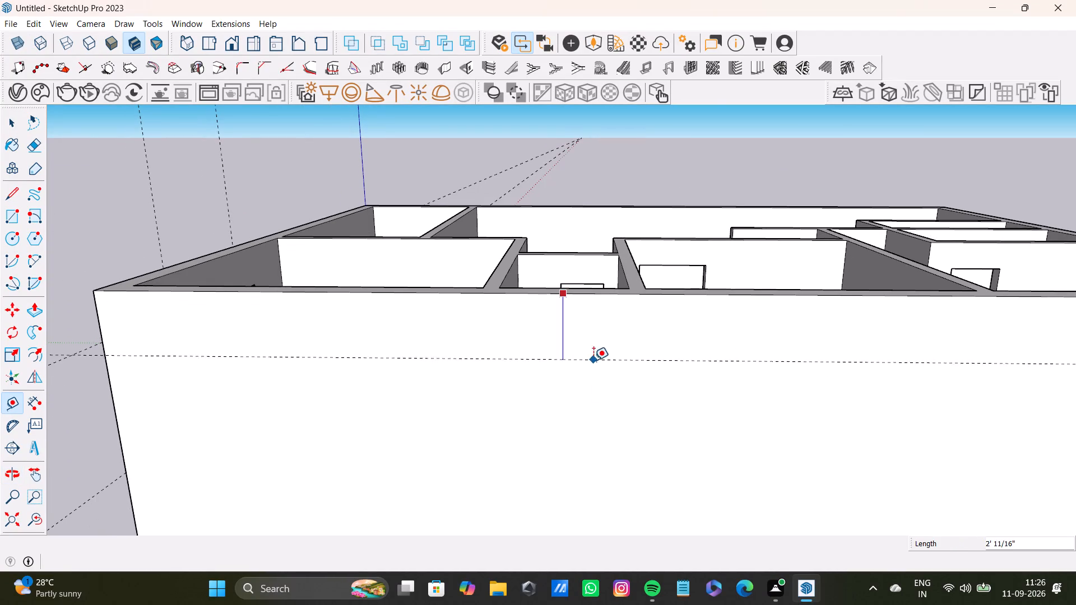
pyautogui.click(608, 425)
pyautogui.click(585, 291)
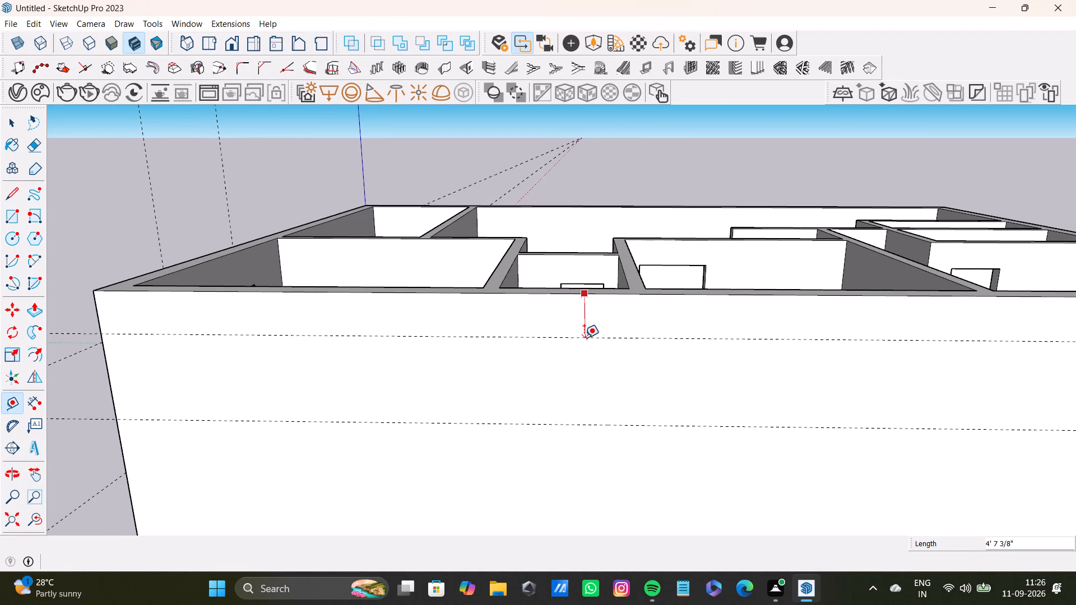
pyautogui.click(587, 315)
# Place a third horizontal guide below the side wall's mid-height, measuring down from the top guide along the blue axis.
pyautogui.scroll(-3, 623, 388)
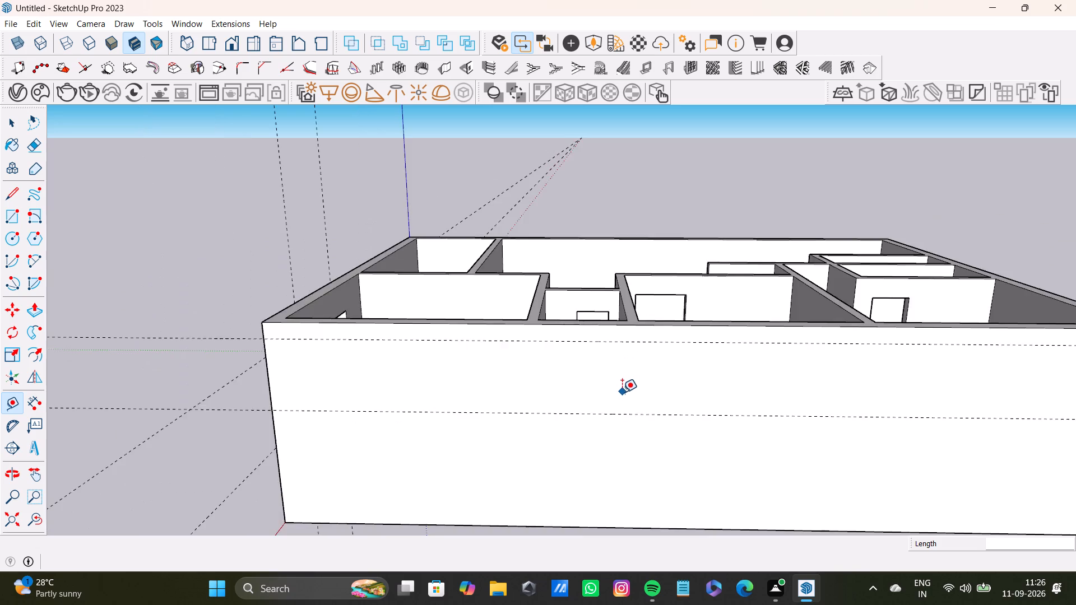
pyautogui.scroll(-4, 622, 392)
pyautogui.keyDown('shift'); pyautogui.moveTo(631, 387); pyautogui.dragTo(559, 398, button='middle'); pyautogui.keyUp('shift')
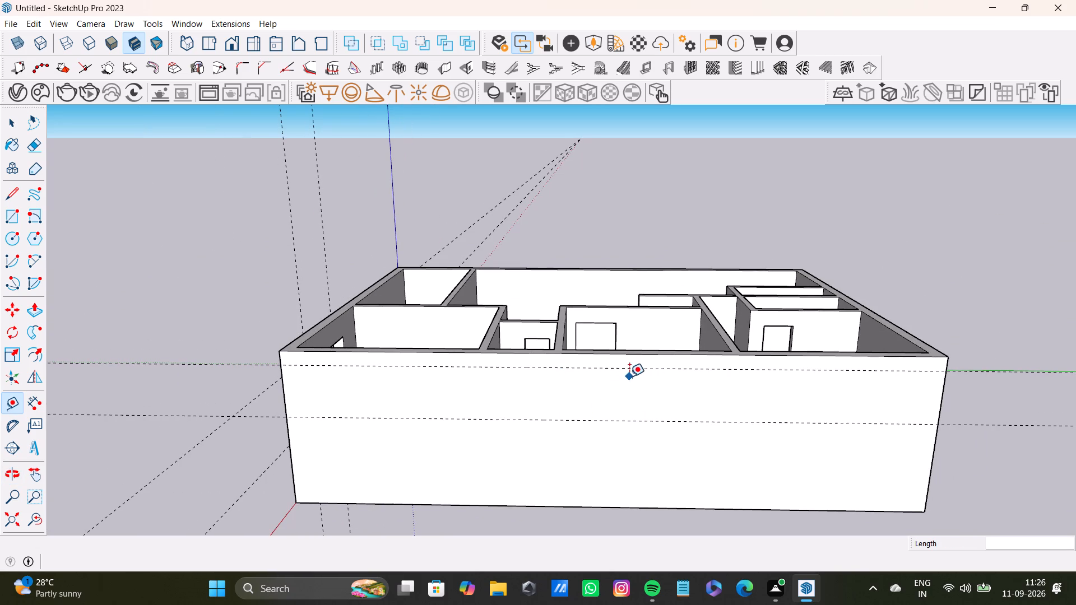
pyautogui.click(651, 366)
pyautogui.moveTo(647, 433); pyautogui.dragTo(623, 413, button='middle')
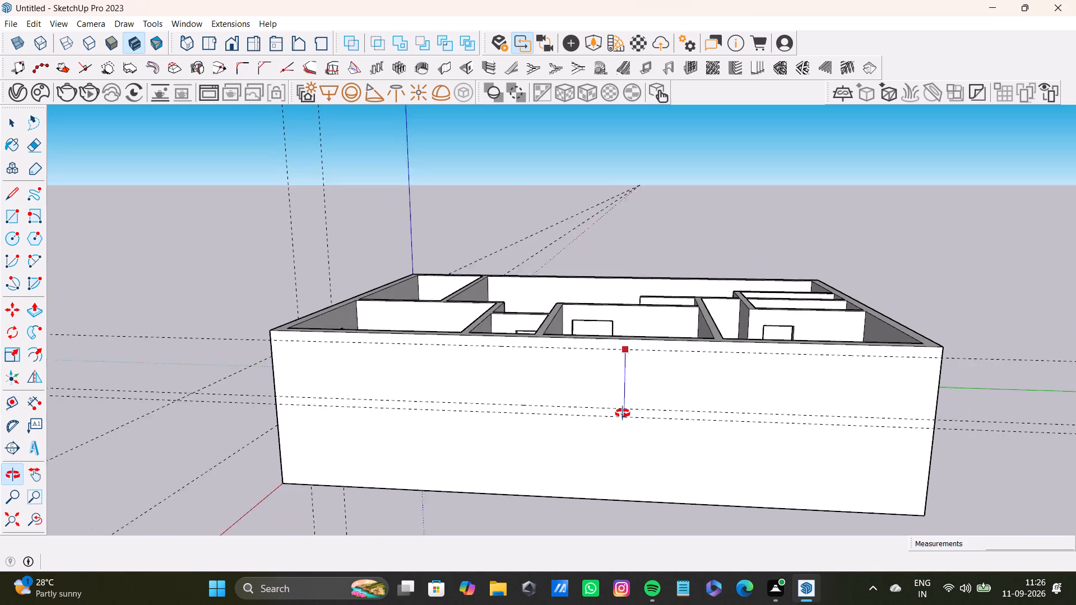
pyautogui.moveTo(623, 413); pyautogui.dragTo(630, 413, button='middle')
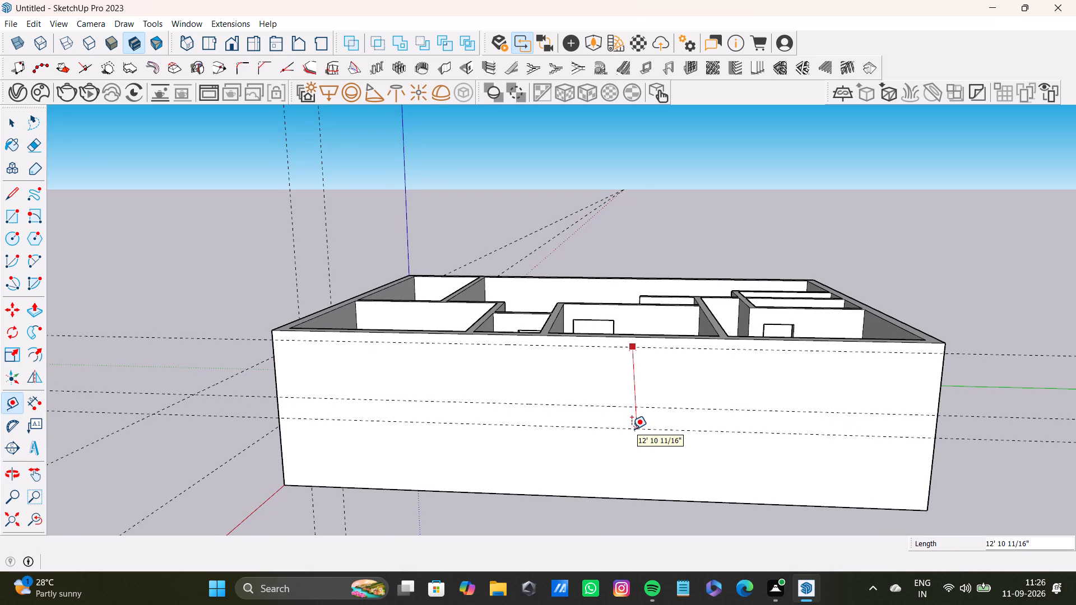
pyautogui.press('Up')
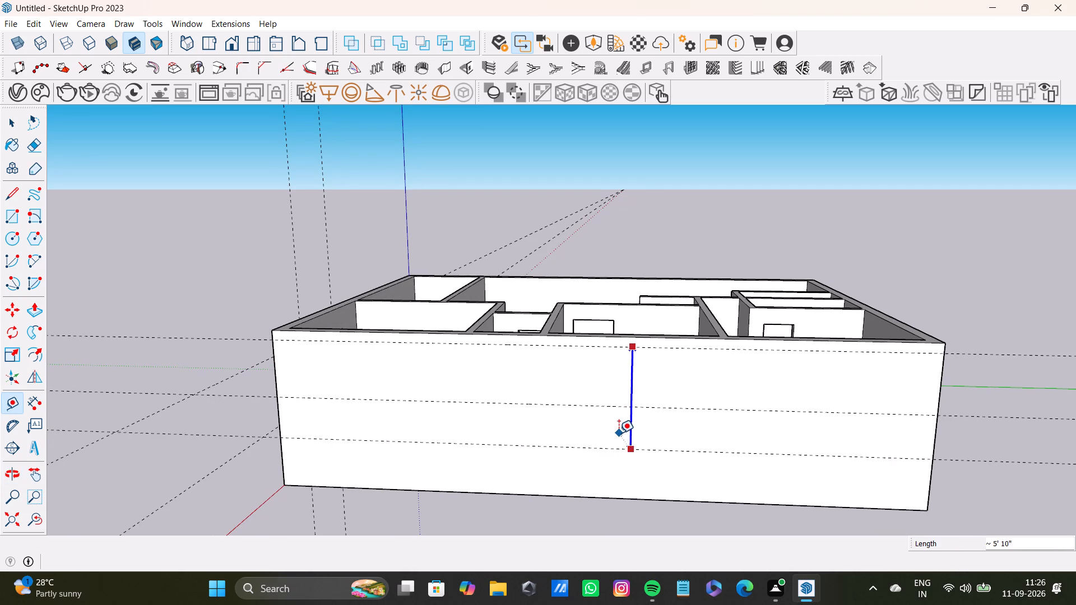
pyautogui.click(638, 437)
# Place three vertical side-wall guides: about 13' 11/16" from the rear corner, then 7' 4" and 3' 1 9/16" further toward the front.
pyautogui.scroll(-2, 640, 430)
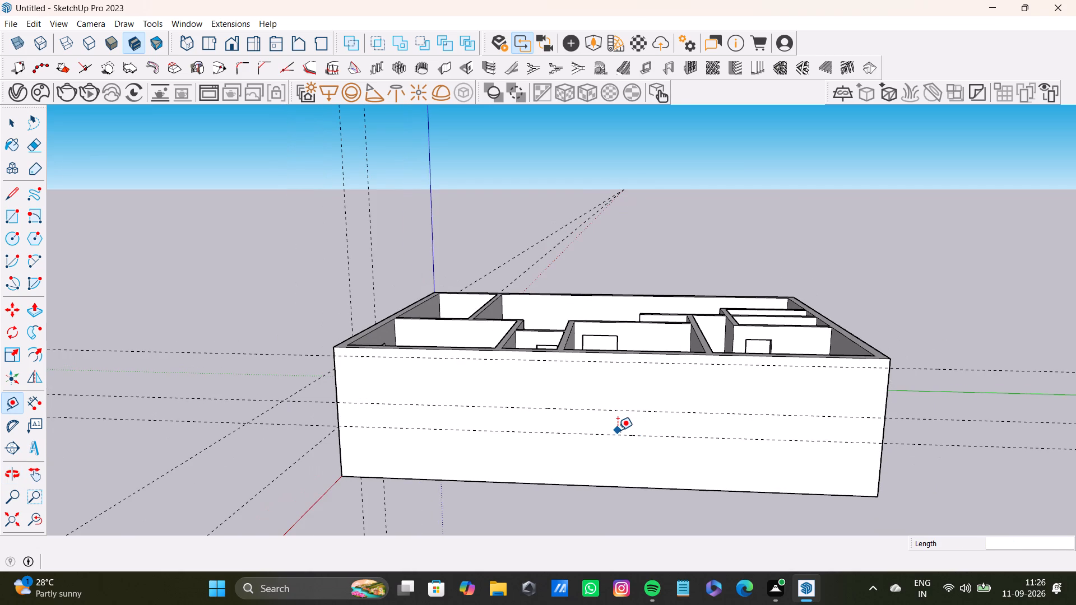
pyautogui.press('l')
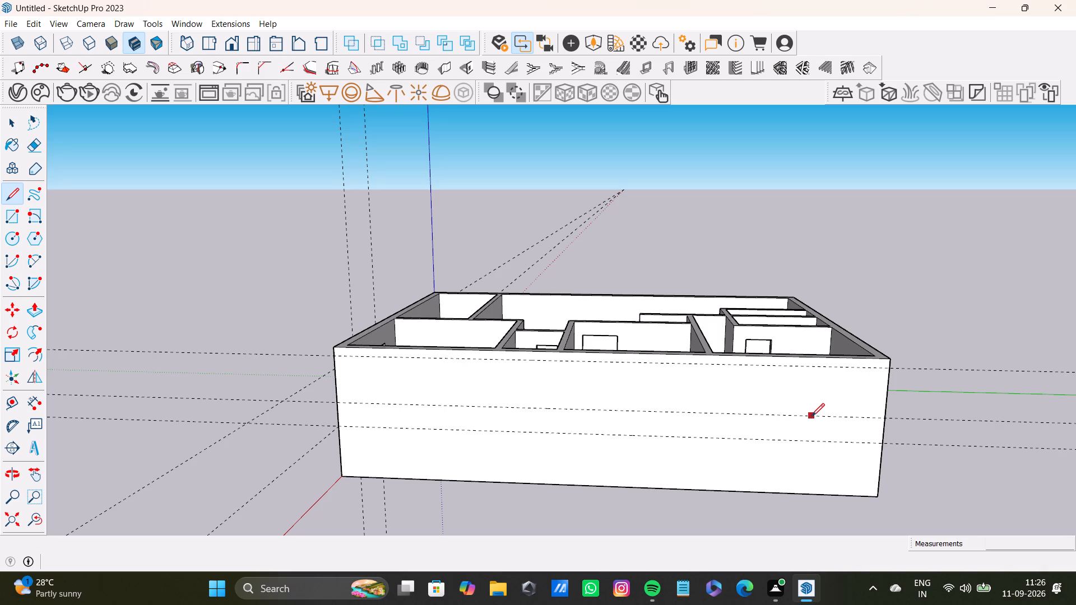
pyautogui.press('t')
pyautogui.click(887, 397)
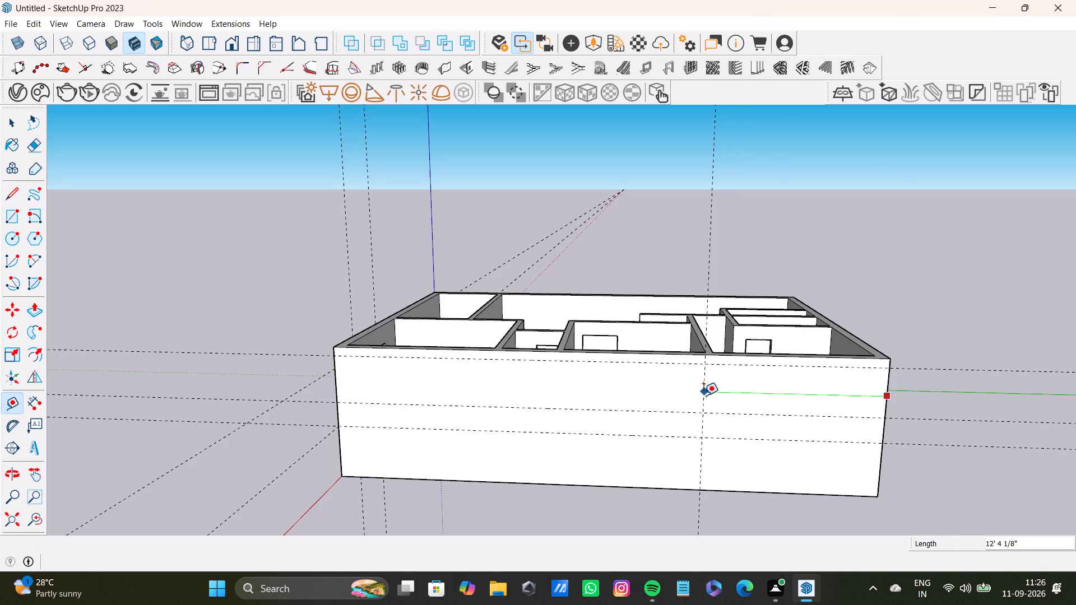
pyautogui.click(693, 401)
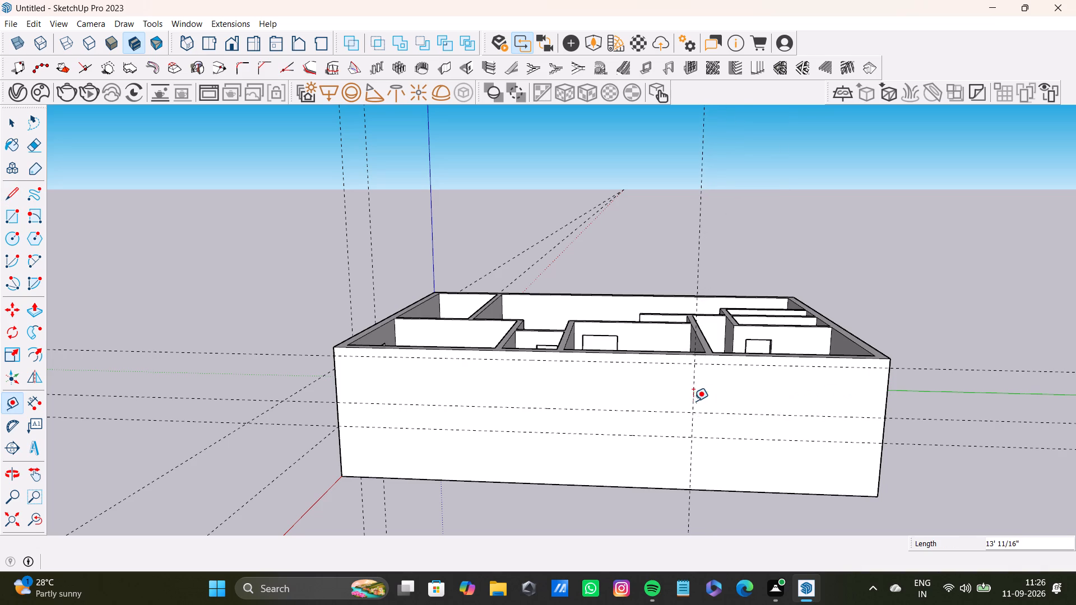
pyautogui.click(692, 406)
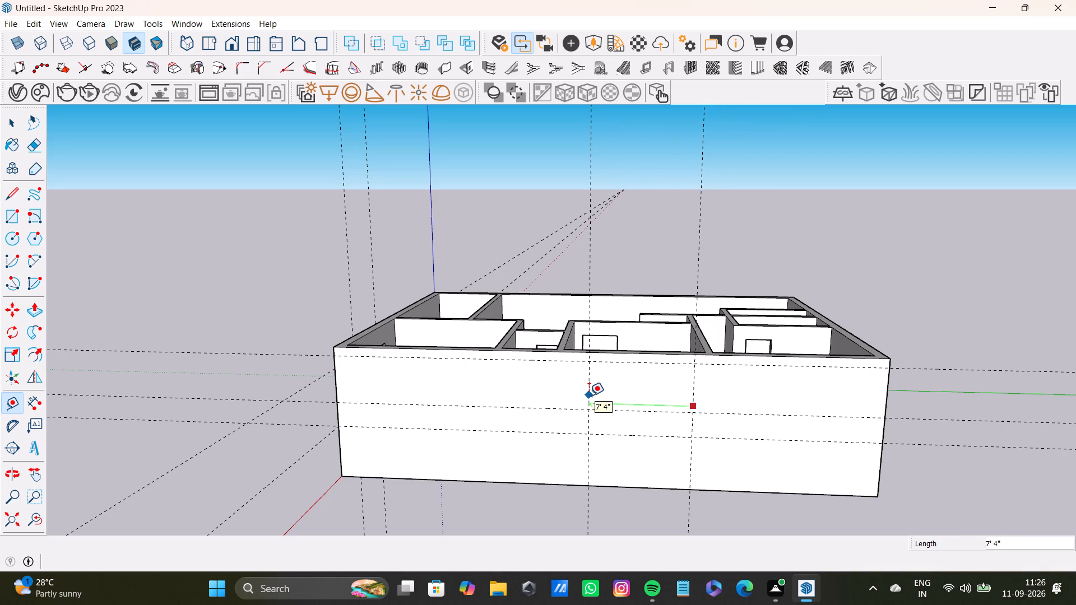
pyautogui.click(589, 395)
pyautogui.click(590, 397)
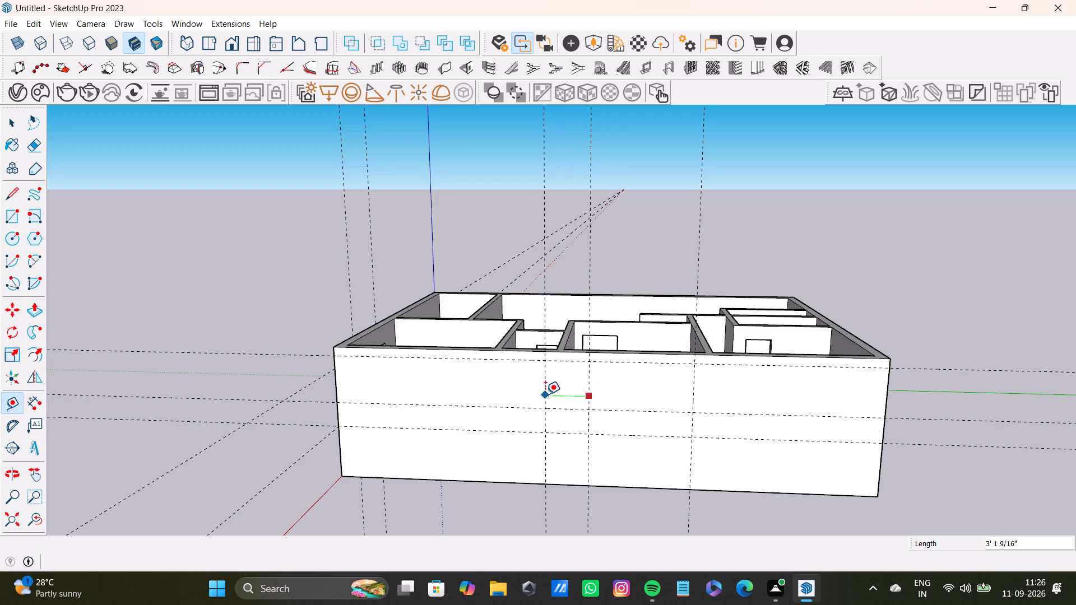
pyautogui.click(544, 395)
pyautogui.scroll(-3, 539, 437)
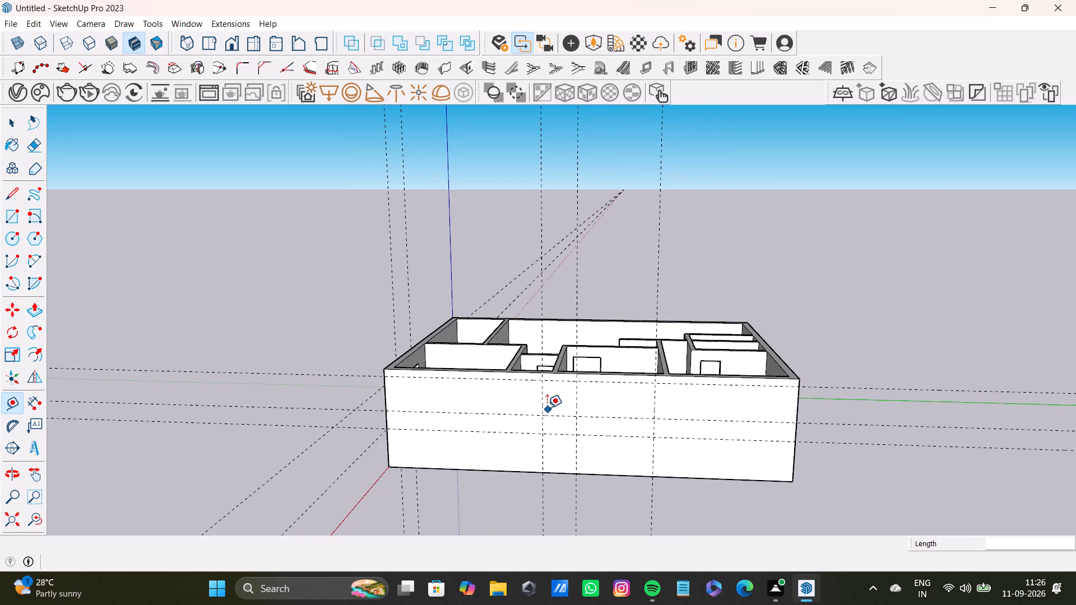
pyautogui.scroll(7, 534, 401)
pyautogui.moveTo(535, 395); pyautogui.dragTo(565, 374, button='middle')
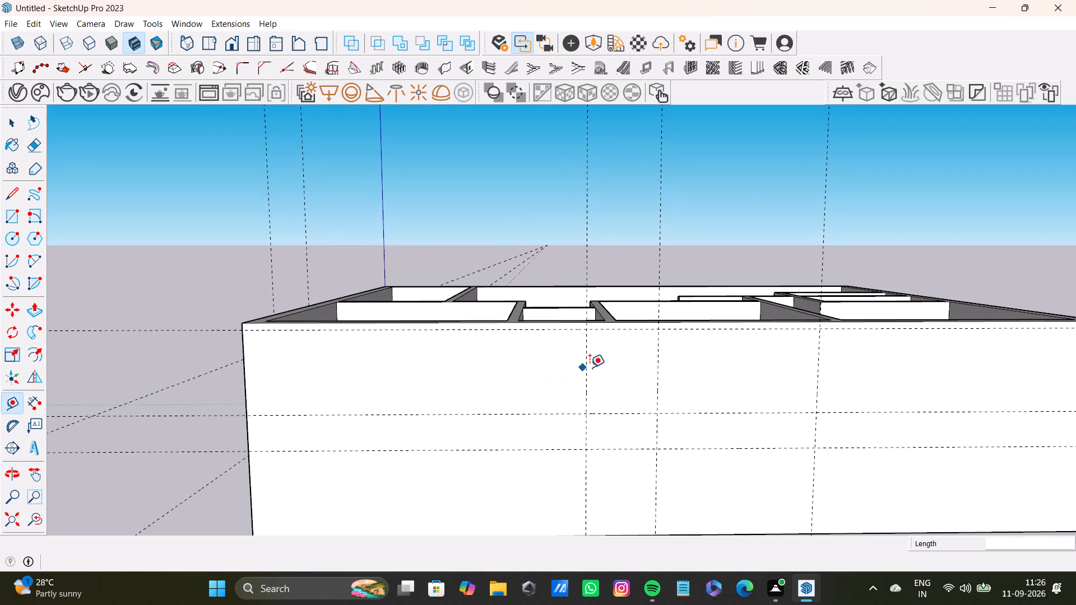
# Place a vertical guide on the 39' side wall about 2' 4 3/4" toward the front from the frontmost vertical guide.
pyautogui.click(586, 374)
pyautogui.click(534, 378)
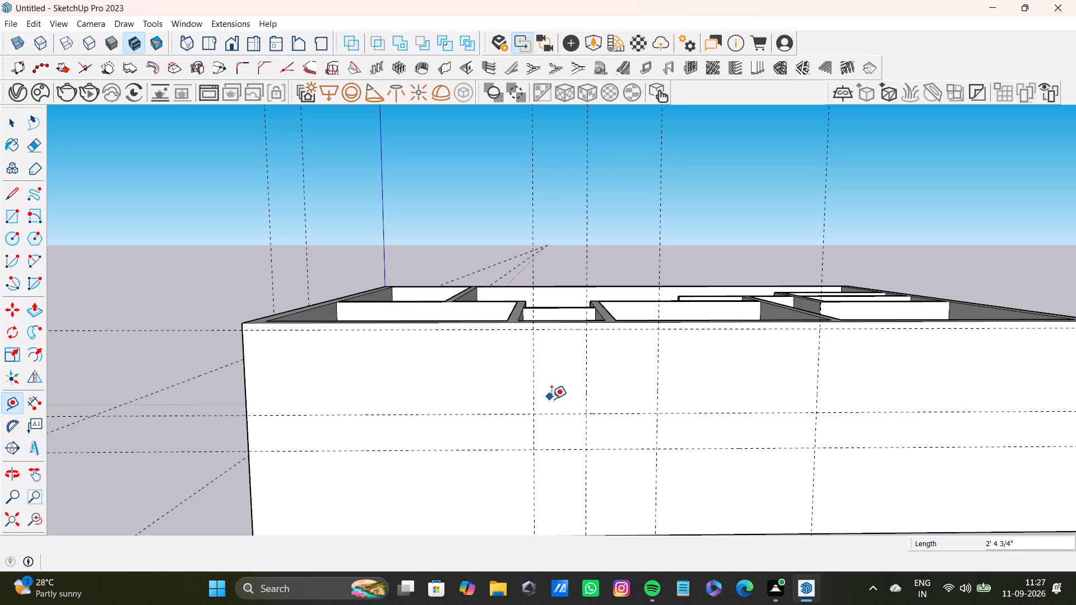
# Place two vertical side-wall guides: about 2' 3 11/16" from the rear corner and about 6' 2 1/2" further toward the front.
pyautogui.scroll(-4, 556, 404)
pyautogui.keyDown('shift'); pyautogui.moveTo(577, 408); pyautogui.dragTo(468, 452, button='middle'); pyautogui.keyUp('shift')
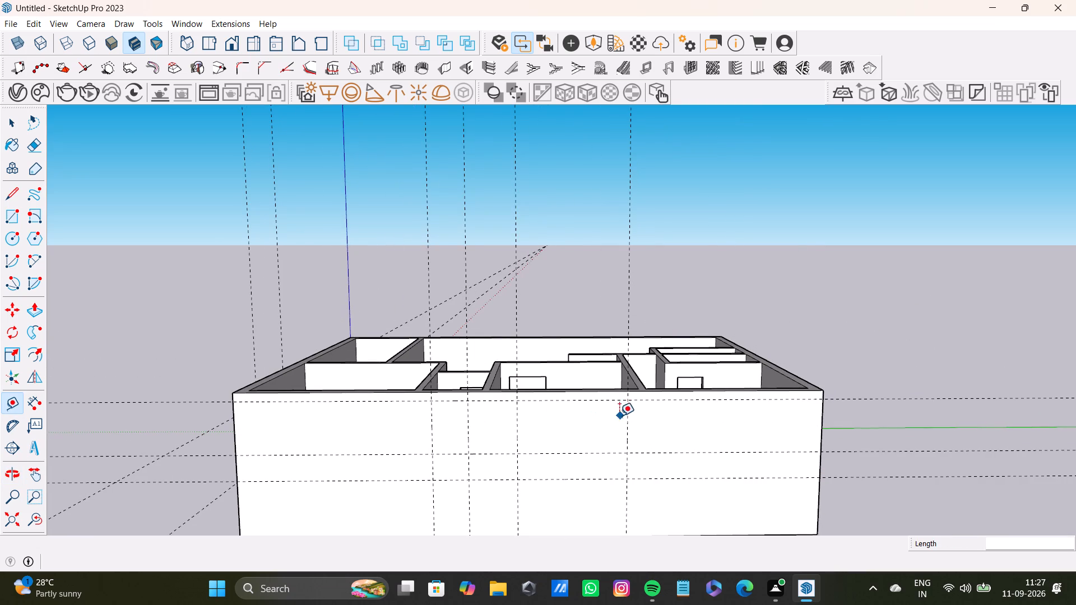
pyautogui.moveTo(605, 417); pyautogui.dragTo(564, 412, button='middle')
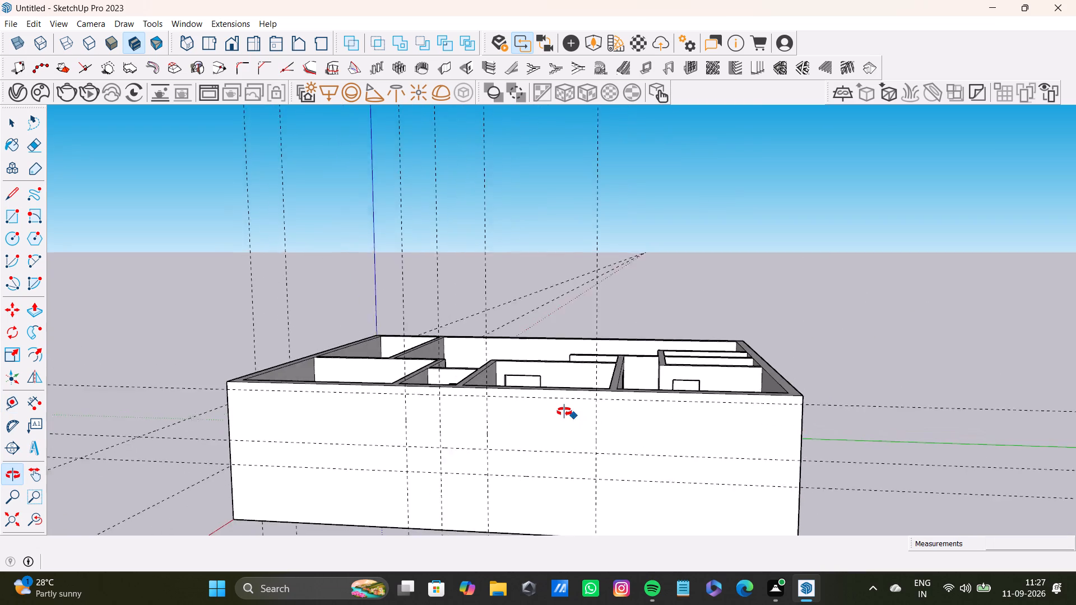
pyautogui.moveTo(564, 412); pyautogui.dragTo(564, 404, button='middle')
pyautogui.moveTo(564, 404); pyautogui.dragTo(574, 402, button='middle')
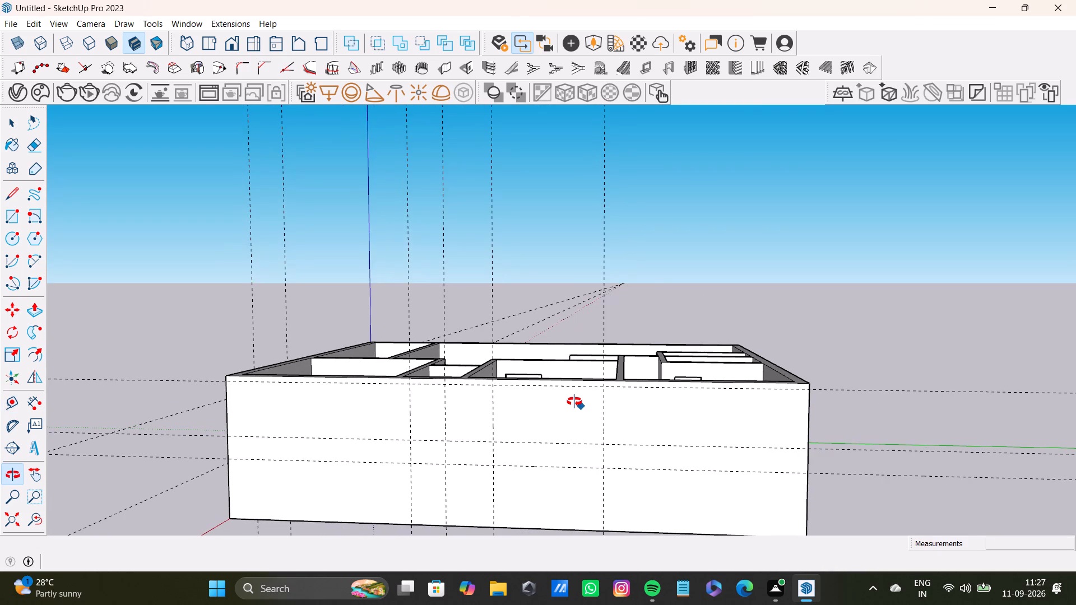
pyautogui.moveTo(574, 402); pyautogui.dragTo(582, 406, button='middle')
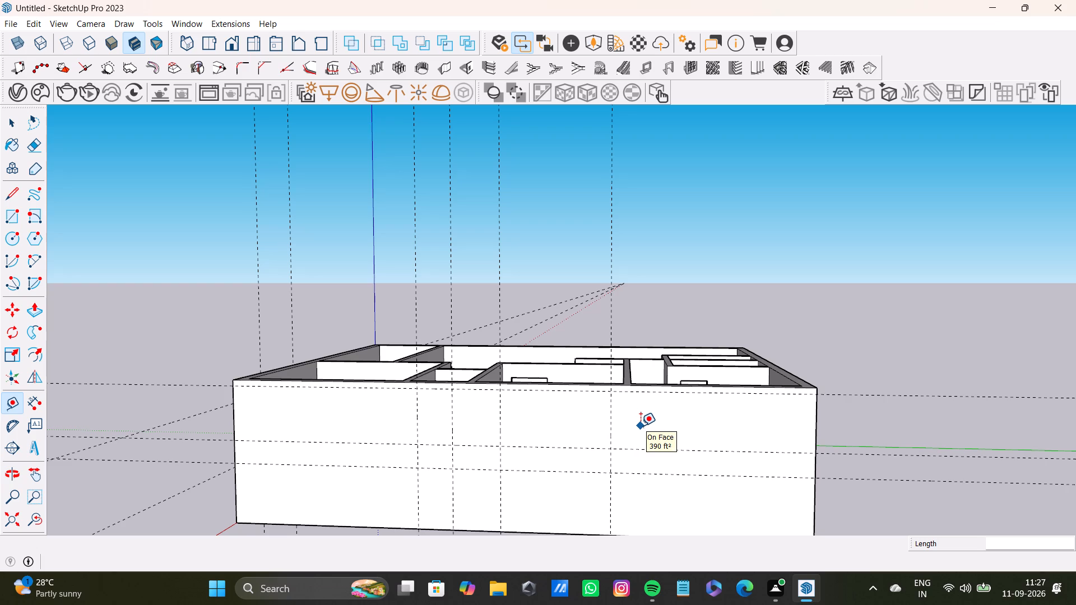
pyautogui.click(815, 431)
pyautogui.moveTo(780, 437); pyautogui.dragTo(757, 437, button='middle')
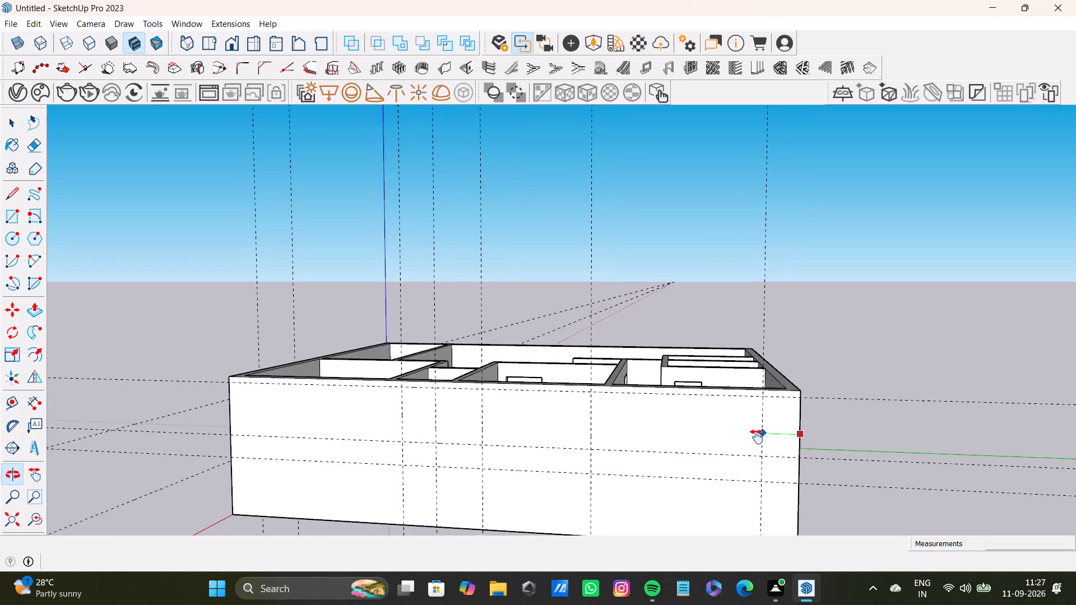
pyautogui.moveTo(757, 437); pyautogui.dragTo(750, 431, button='middle')
pyautogui.moveTo(749, 431); pyautogui.dragTo(746, 419, button='middle')
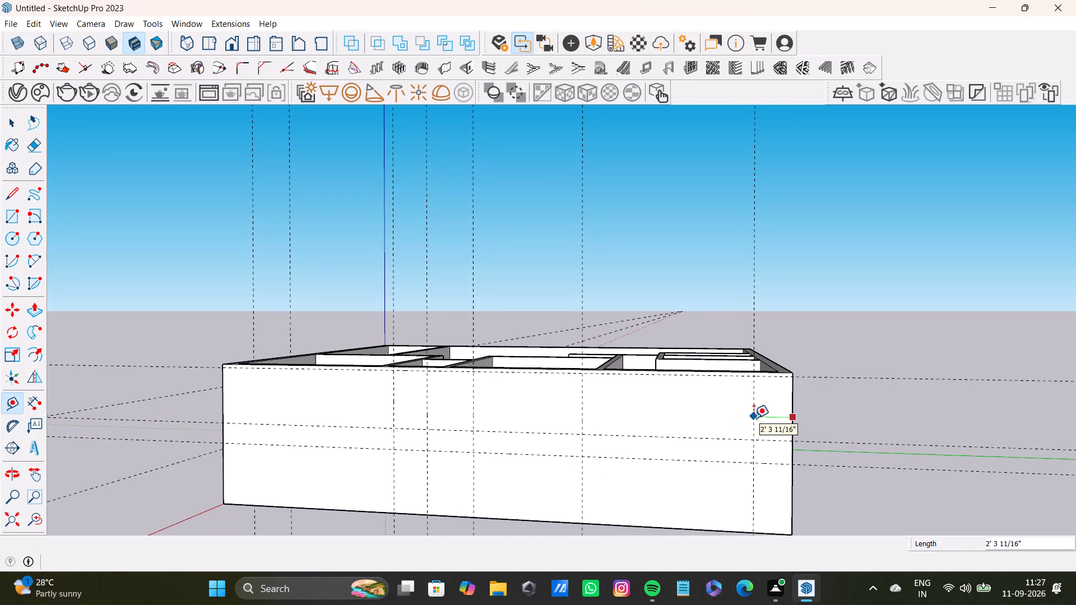
pyautogui.click(754, 418)
pyautogui.click(753, 422)
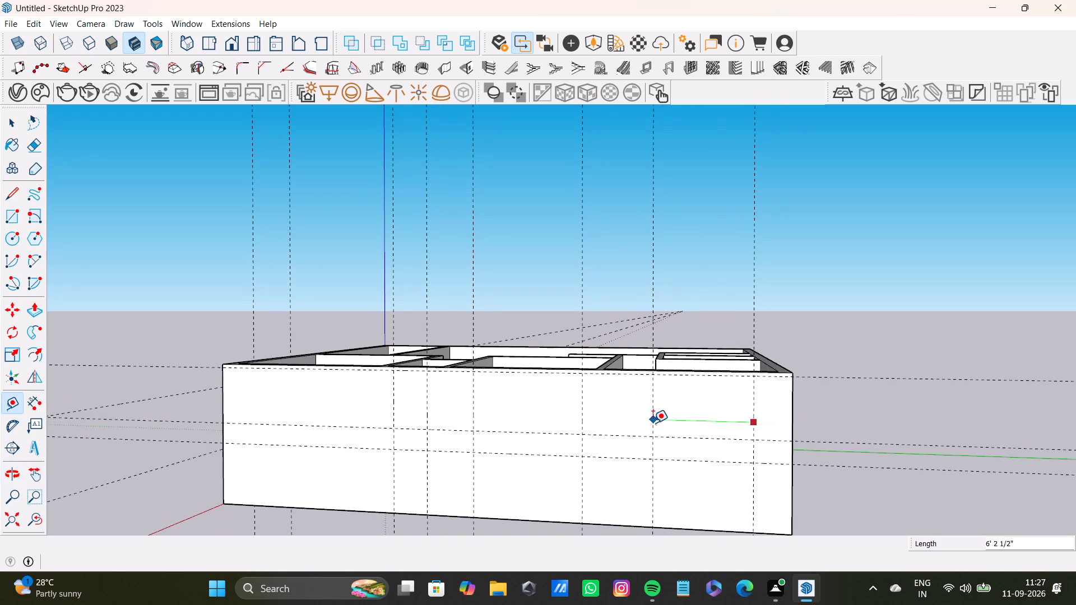
pyautogui.click(653, 422)
# Delete the two middle vertical guides on the side wall, the third and fourth counted from the front.
pyautogui.scroll(-4, 649, 439)
pyautogui.moveTo(650, 440); pyautogui.dragTo(653, 440, button='middle')
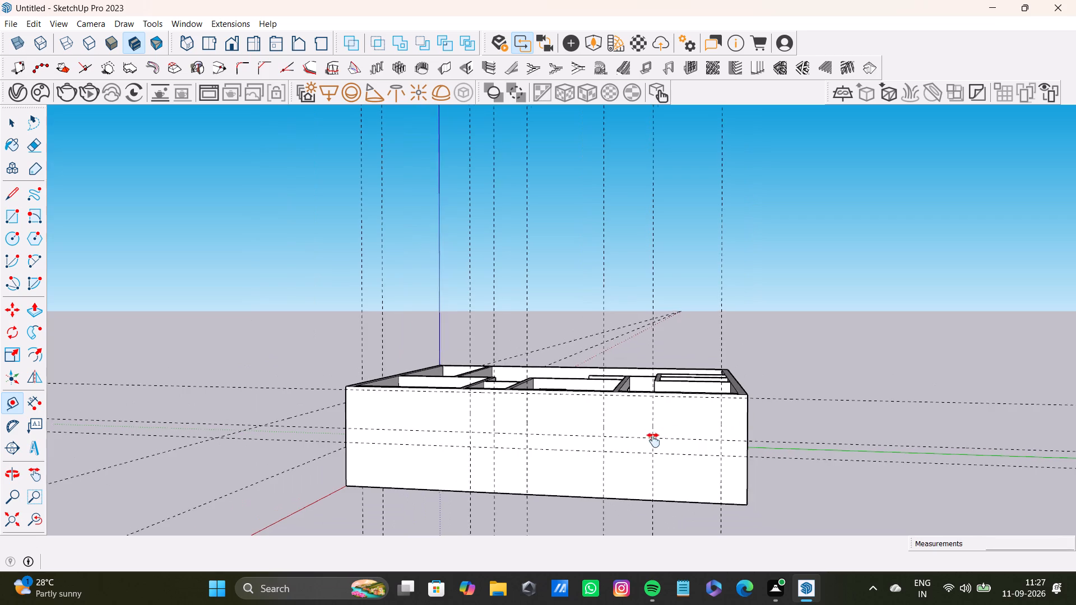
pyautogui.moveTo(653, 440); pyautogui.dragTo(658, 441, button='middle')
pyautogui.scroll(6, 603, 425)
pyautogui.moveTo(605, 423); pyautogui.dragTo(648, 443, button='middle')
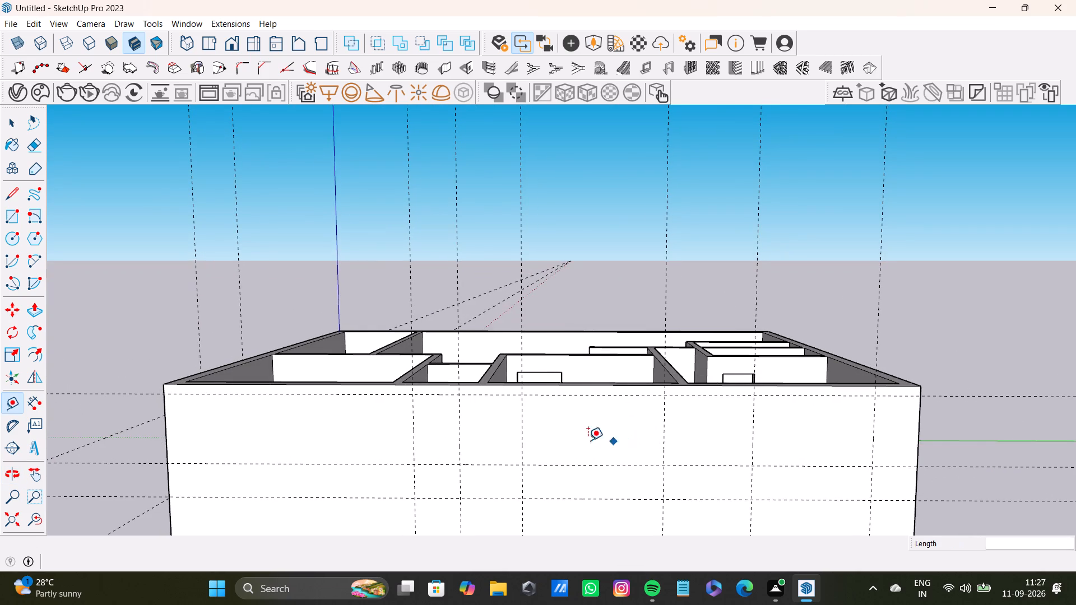
pyautogui.press('space')
pyautogui.click(524, 448)
pyautogui.press('Delete')
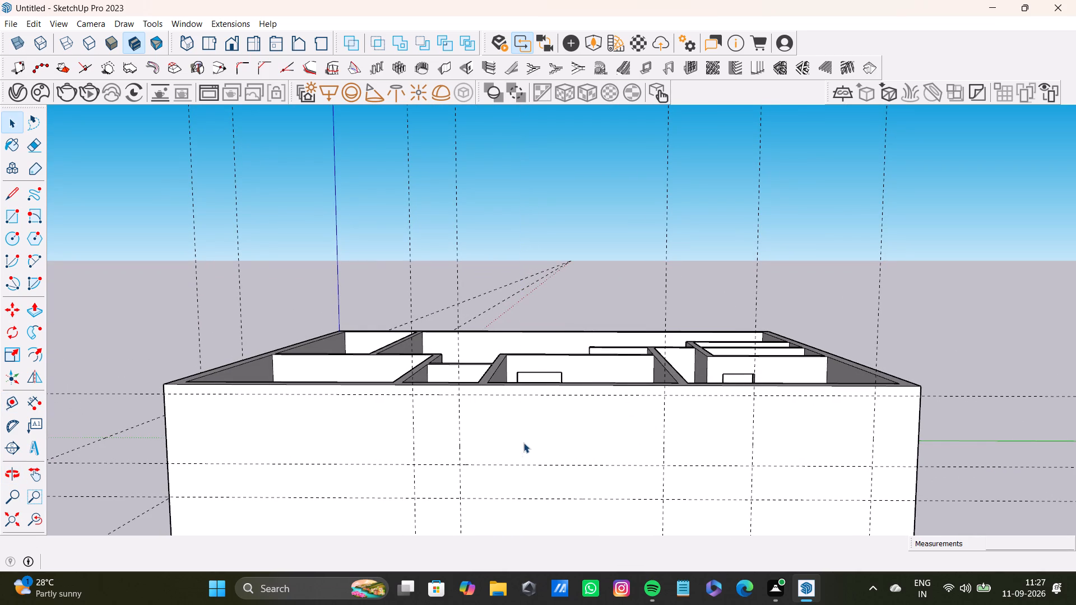
pyautogui.click(662, 449)
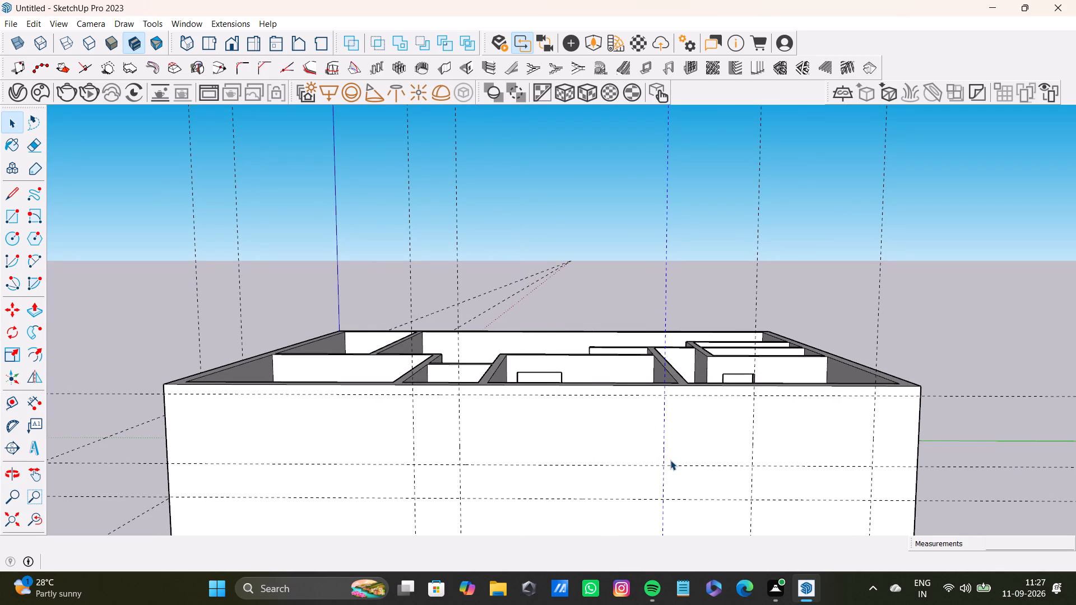
pyautogui.press('Delete')
# Place a vertical guide about 3' 10" frontward of the second guide from the rear, and offset two more guides frontward from it.
pyautogui.press('t')
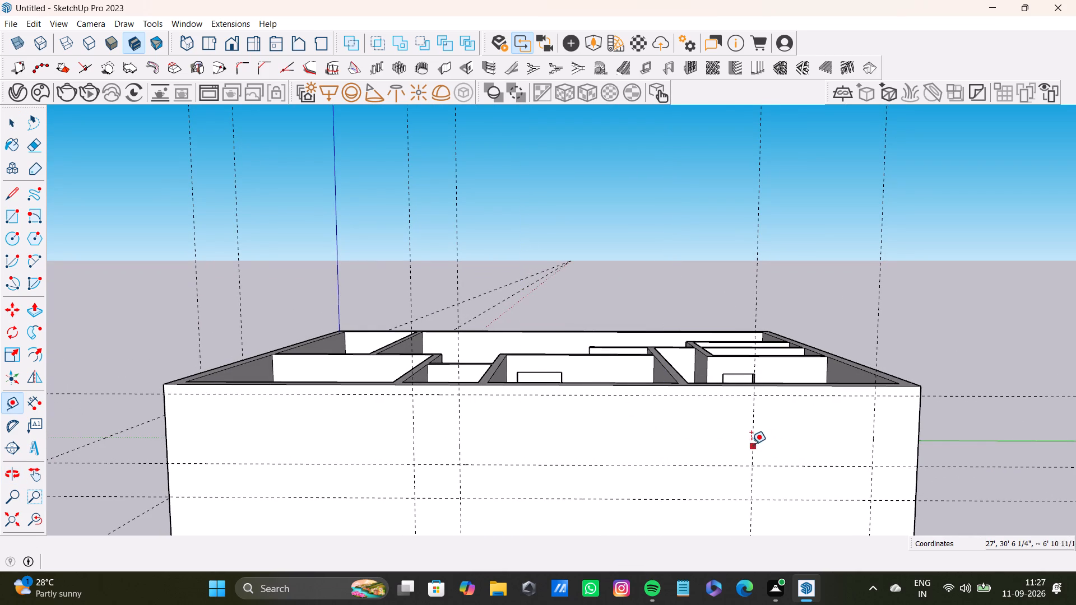
pyautogui.moveTo(708, 446); pyautogui.dragTo(694, 441, button='middle')
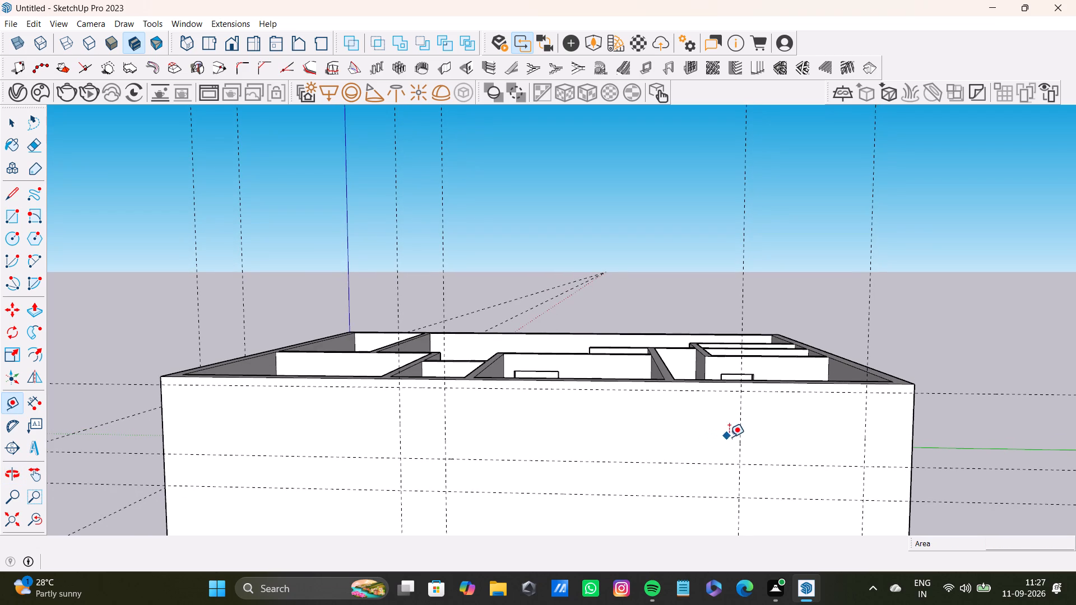
pyautogui.click(740, 439)
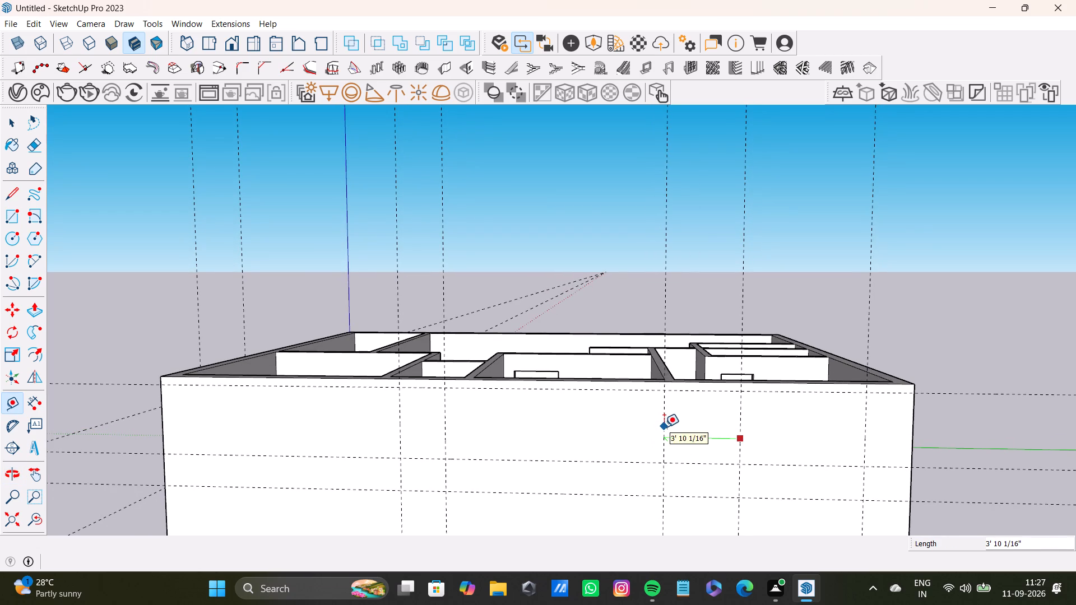
pyautogui.click(666, 427)
pyautogui.click(661, 434)
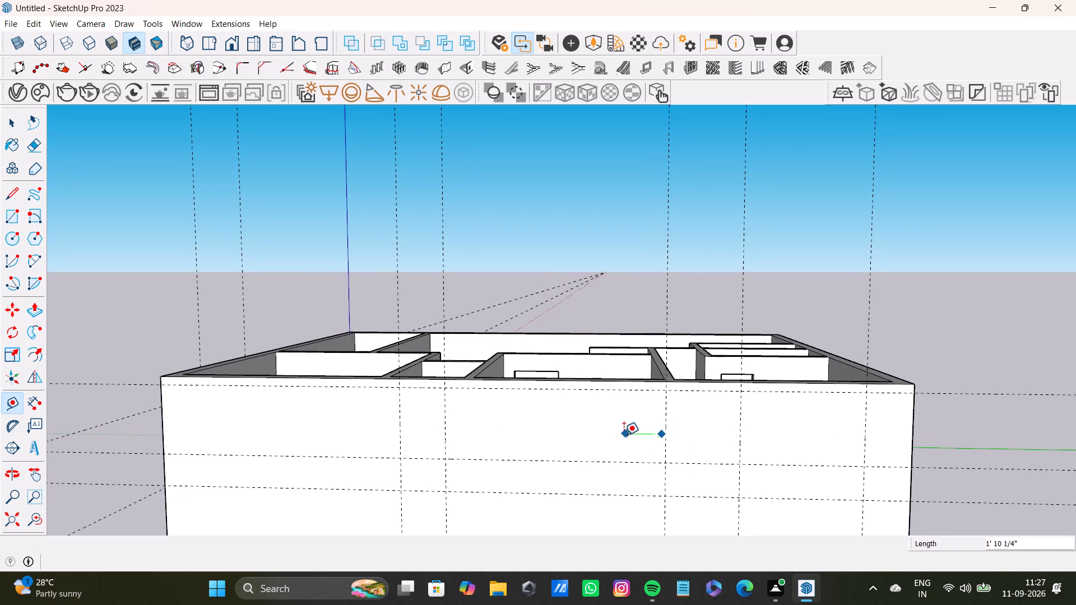
pyautogui.press('space')
pyautogui.press('t')
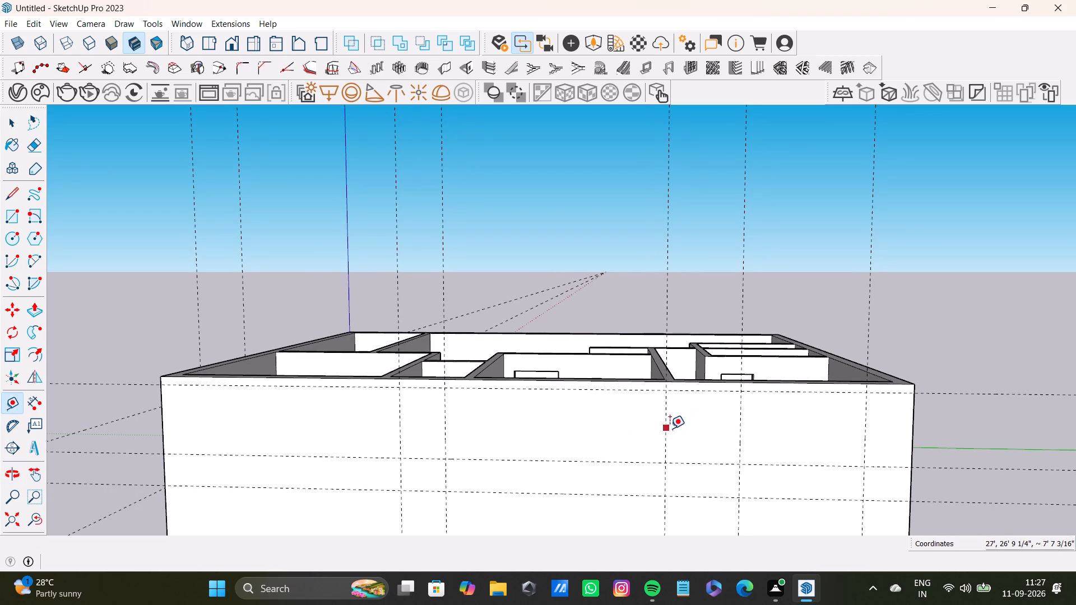
pyautogui.click(667, 429)
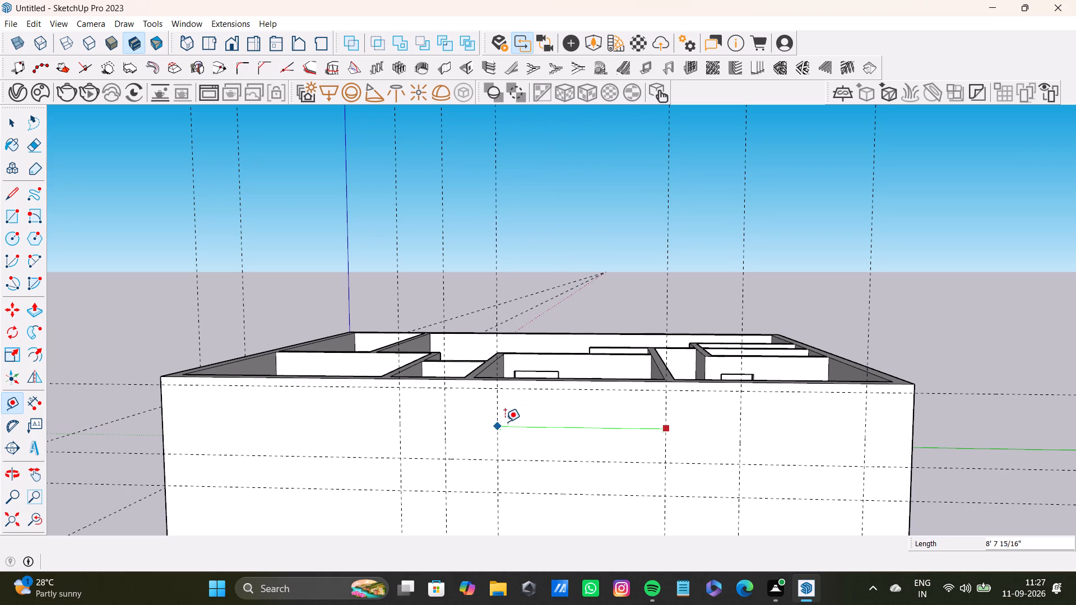
pyautogui.click(506, 423)
pyautogui.click(666, 430)
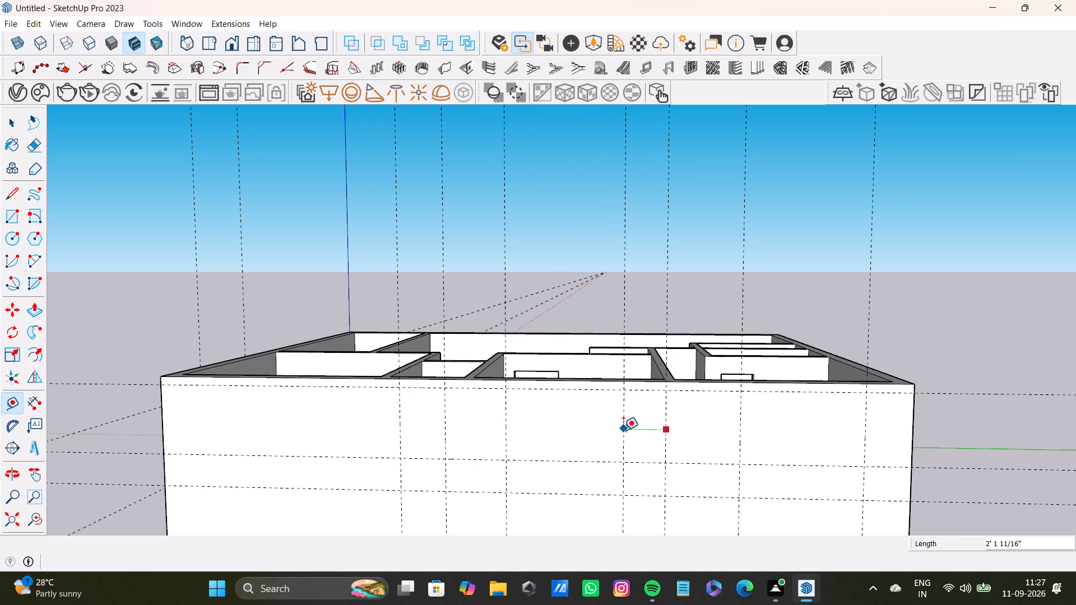
pyautogui.click(619, 430)
pyautogui.press('space')
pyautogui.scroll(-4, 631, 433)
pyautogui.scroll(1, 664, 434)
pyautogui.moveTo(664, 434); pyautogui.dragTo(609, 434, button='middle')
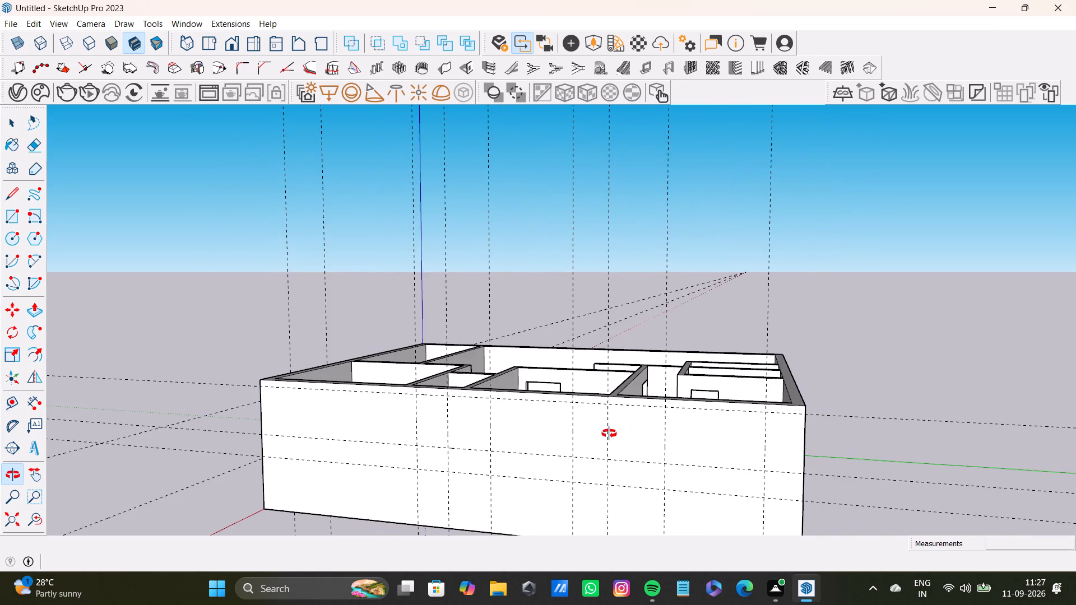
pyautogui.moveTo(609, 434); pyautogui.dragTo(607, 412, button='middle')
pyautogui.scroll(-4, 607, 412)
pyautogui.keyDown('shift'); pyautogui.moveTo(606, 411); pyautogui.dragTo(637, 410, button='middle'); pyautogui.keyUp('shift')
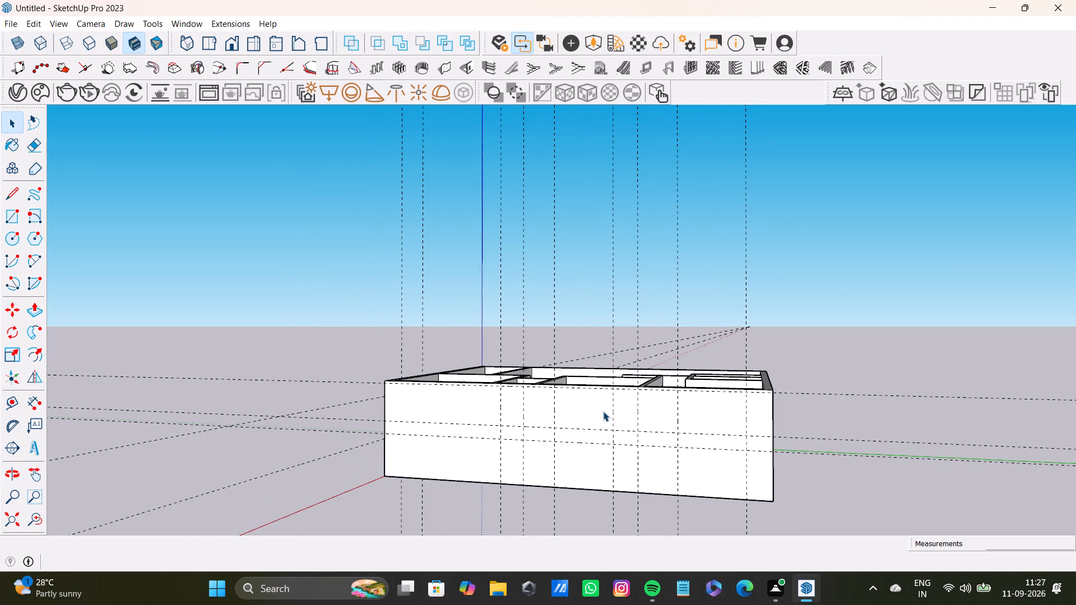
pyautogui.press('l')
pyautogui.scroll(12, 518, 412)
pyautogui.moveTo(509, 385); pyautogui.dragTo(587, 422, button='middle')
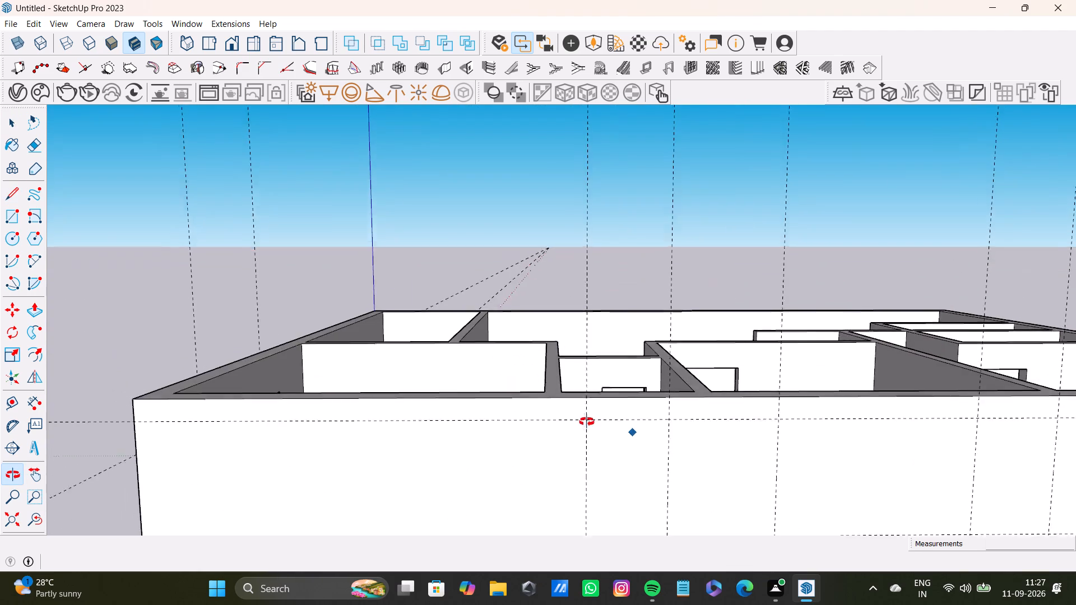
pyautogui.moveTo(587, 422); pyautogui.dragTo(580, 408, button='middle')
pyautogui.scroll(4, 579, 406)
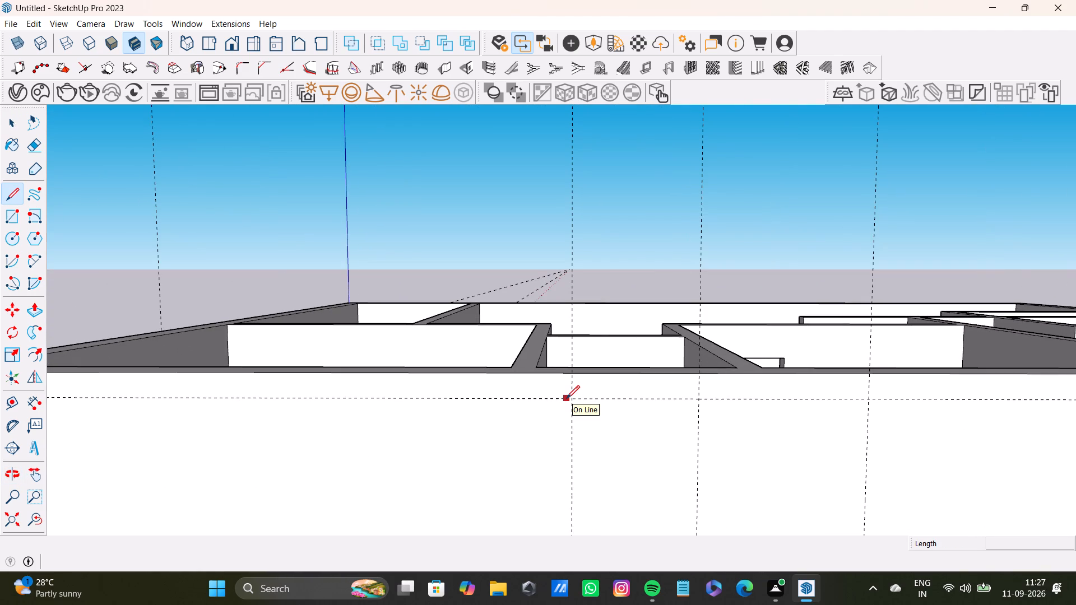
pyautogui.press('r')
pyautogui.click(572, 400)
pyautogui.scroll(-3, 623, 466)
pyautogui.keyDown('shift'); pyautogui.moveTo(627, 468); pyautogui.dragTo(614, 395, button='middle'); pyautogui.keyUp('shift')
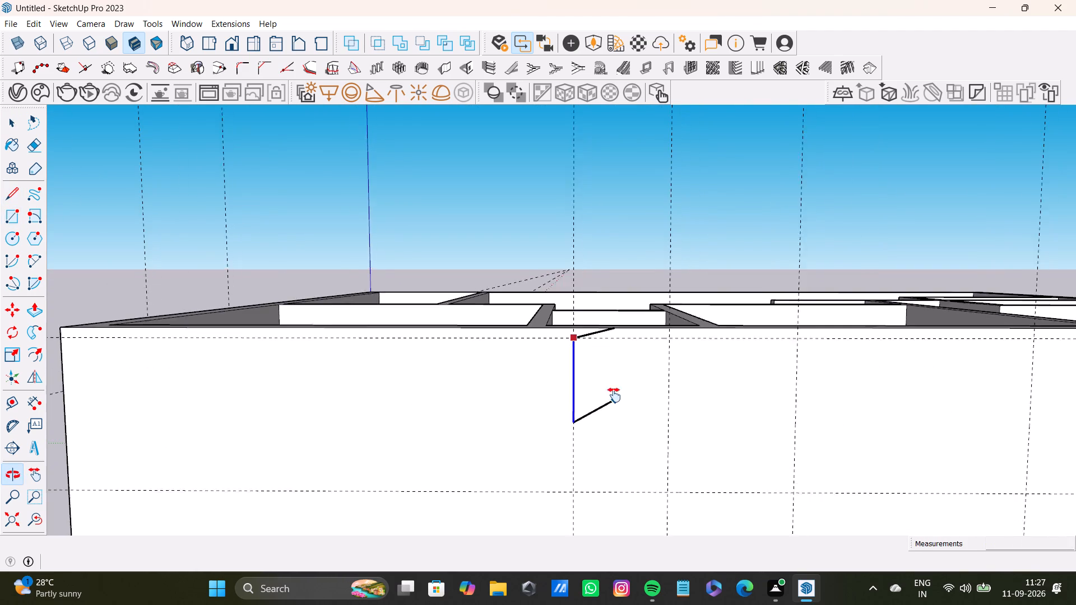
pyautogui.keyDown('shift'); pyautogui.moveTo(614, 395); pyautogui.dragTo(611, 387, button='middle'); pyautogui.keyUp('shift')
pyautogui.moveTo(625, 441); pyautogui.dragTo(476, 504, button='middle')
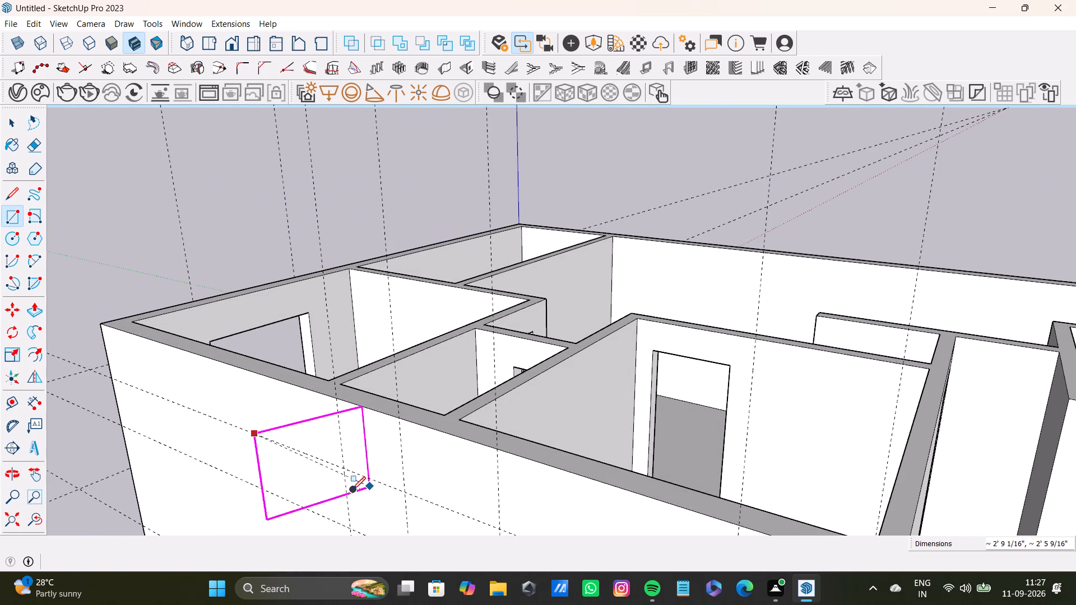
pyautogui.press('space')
# Delete the side wall's horizontal guides just below the top edge and below mid-height.
pyautogui.scroll(-4, 332, 485)
pyautogui.moveTo(322, 487); pyautogui.dragTo(360, 364, button='middle')
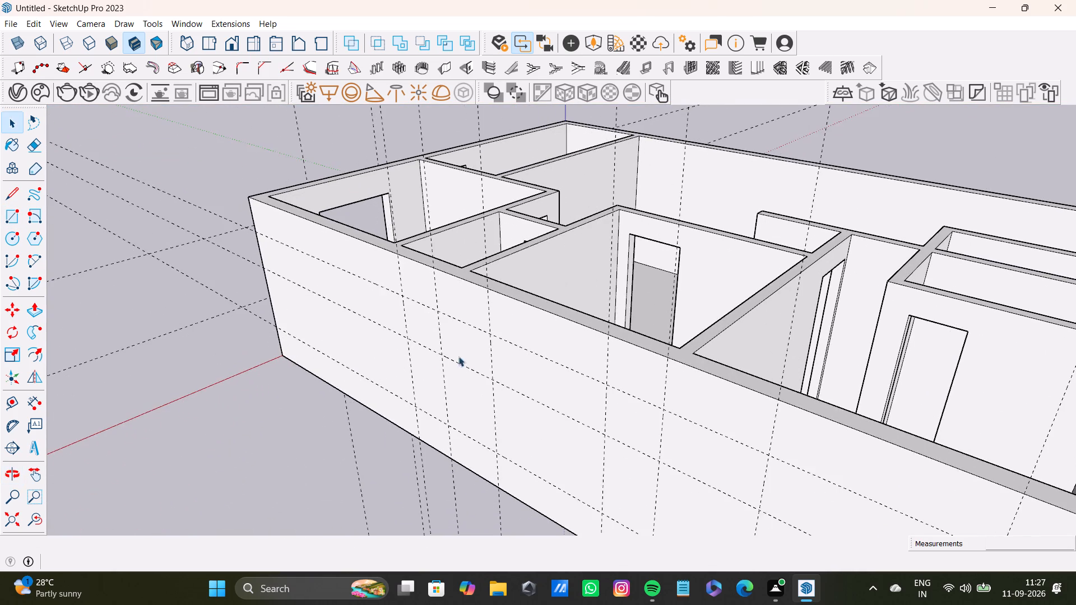
pyautogui.moveTo(490, 353); pyautogui.dragTo(370, 402, button='middle')
pyautogui.click(342, 414)
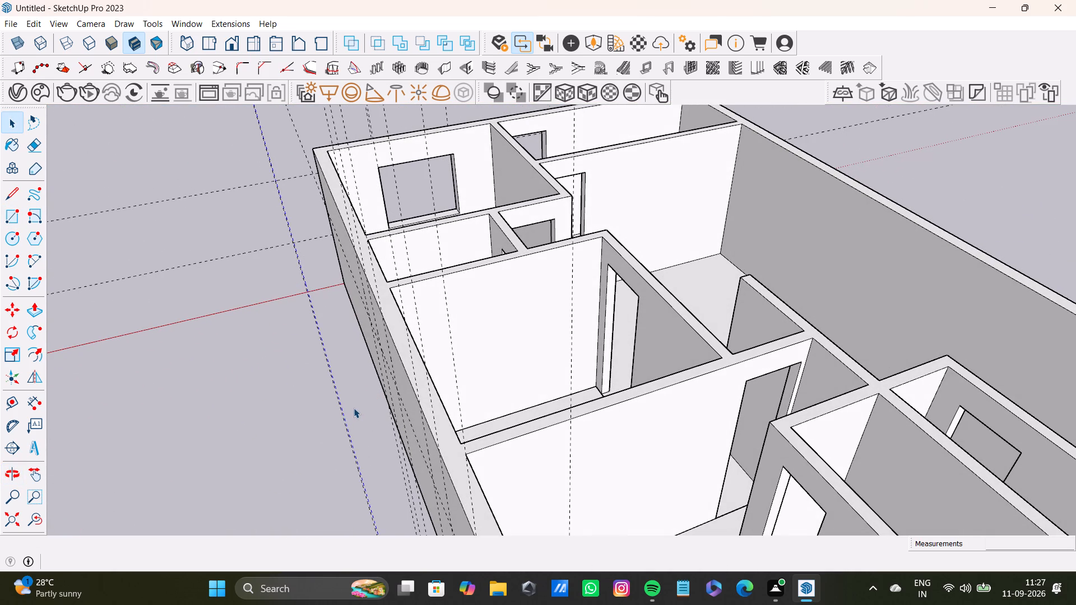
pyautogui.press('Delete')
pyautogui.scroll(-6, 387, 304)
pyautogui.moveTo(341, 444); pyautogui.dragTo(443, 421, button='middle')
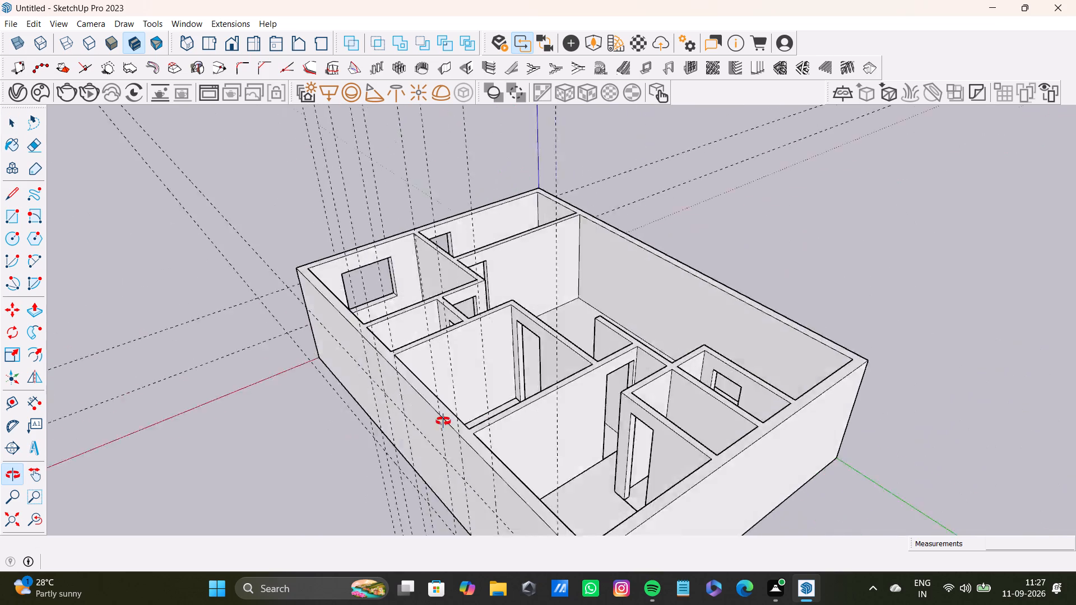
pyautogui.moveTo(443, 421); pyautogui.dragTo(495, 382, button='middle')
pyautogui.click(471, 450)
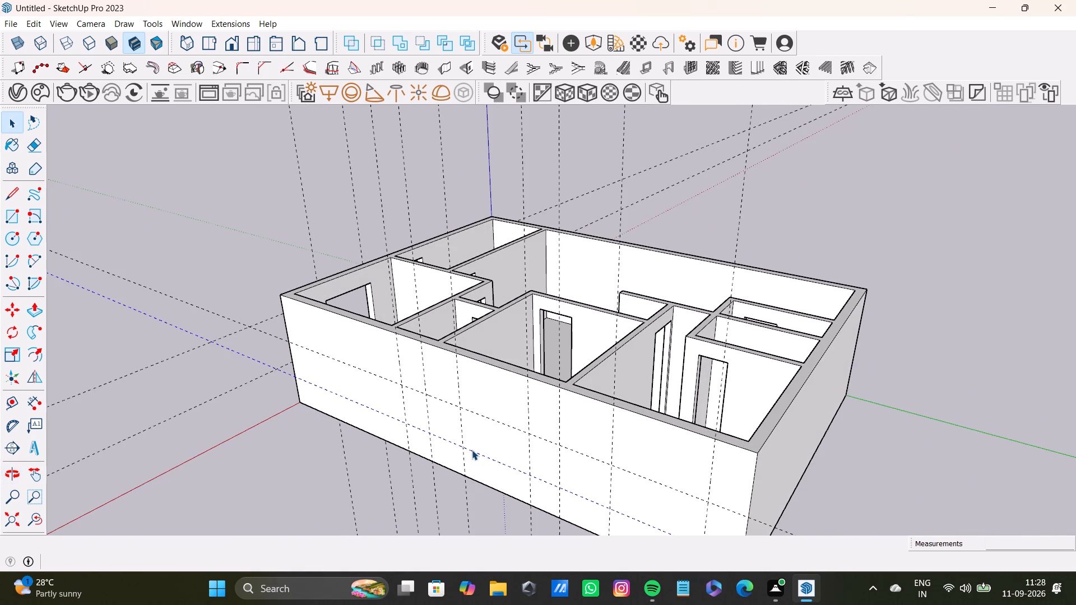
pyautogui.press('Delete')
# Place a horizontal guide on the long side wall, about 9 1/2" below its top edge.
pyautogui.scroll(-5, 526, 447)
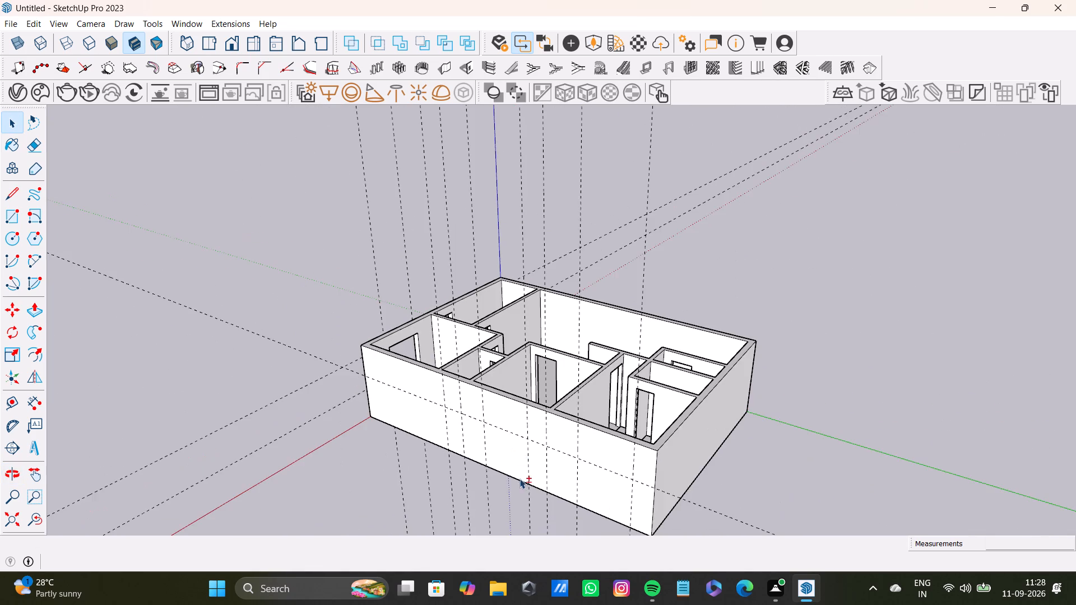
pyautogui.keyDown('shift'); pyautogui.moveTo(520, 477); pyautogui.dragTo(507, 507, button='middle'); pyautogui.keyUp('shift')
pyautogui.moveTo(513, 500); pyautogui.dragTo(638, 405, button='middle')
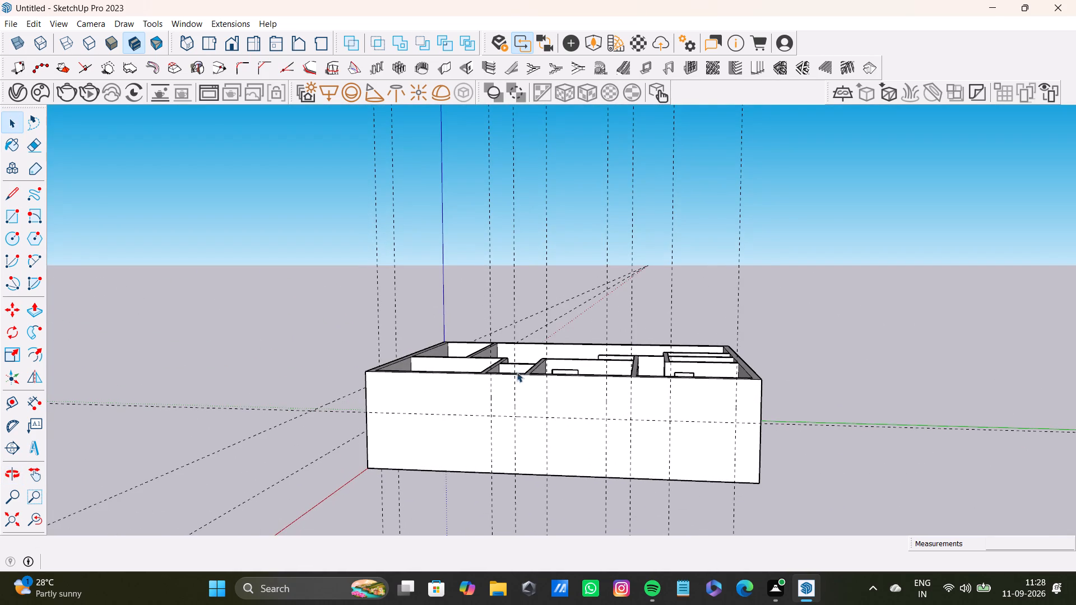
pyautogui.press('t')
pyautogui.scroll(8, 507, 374)
pyautogui.click(496, 377)
pyautogui.moveTo(500, 403); pyautogui.dragTo(471, 398, button='middle')
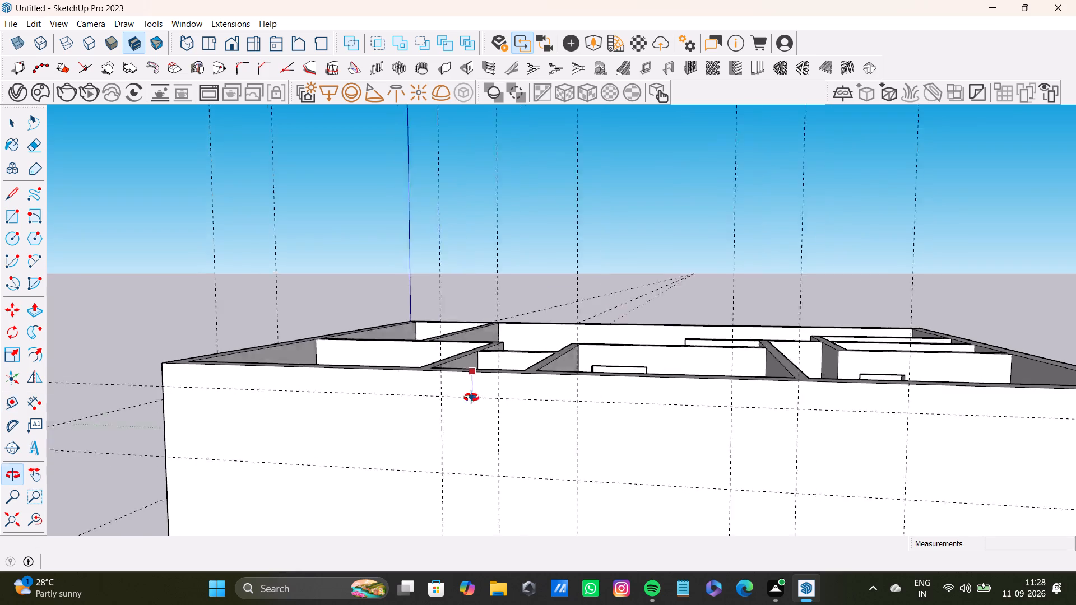
pyautogui.moveTo(471, 398); pyautogui.dragTo(316, 426, button='middle')
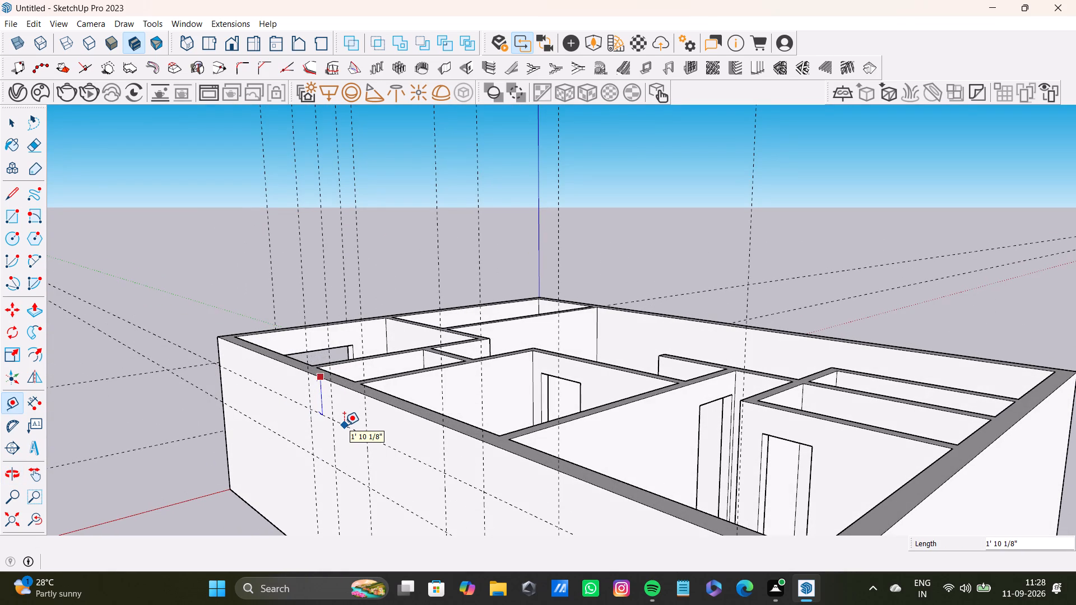
pyautogui.press('Up')
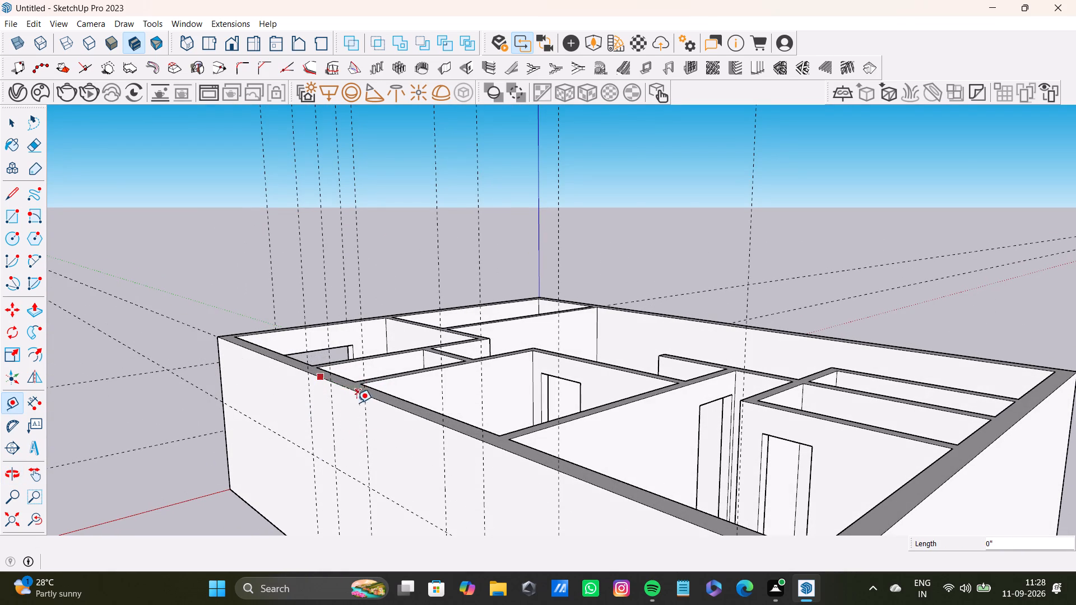
pyautogui.scroll(4, 355, 408)
pyautogui.moveTo(353, 411); pyautogui.dragTo(488, 407, button='middle')
pyautogui.scroll(-3, 479, 409)
pyautogui.moveTo(476, 420); pyautogui.dragTo(534, 420, button='middle')
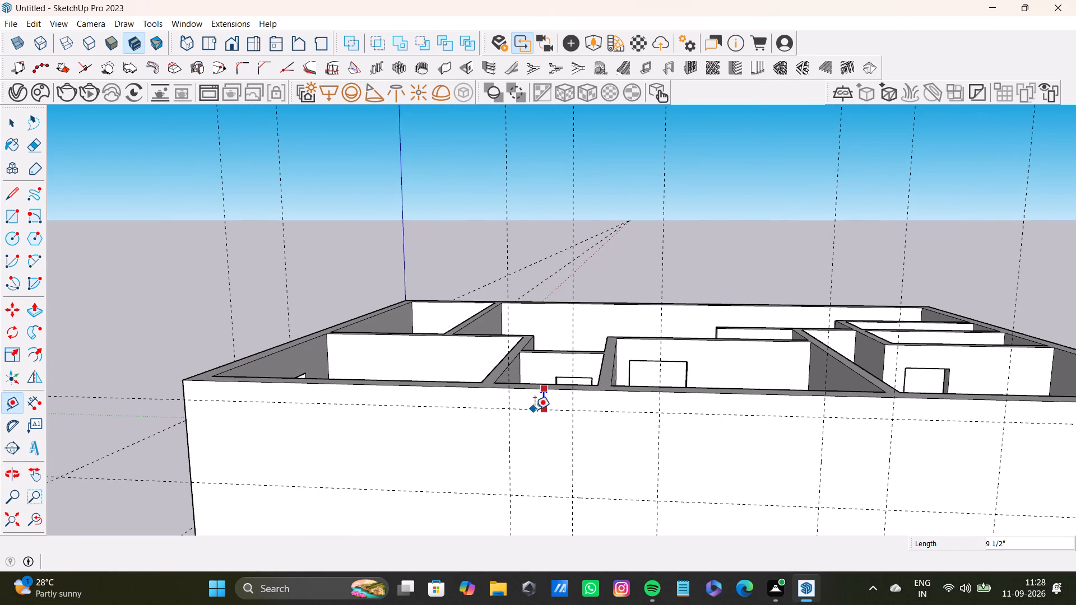
pyautogui.moveTo(559, 438); pyautogui.dragTo(576, 430, button='middle')
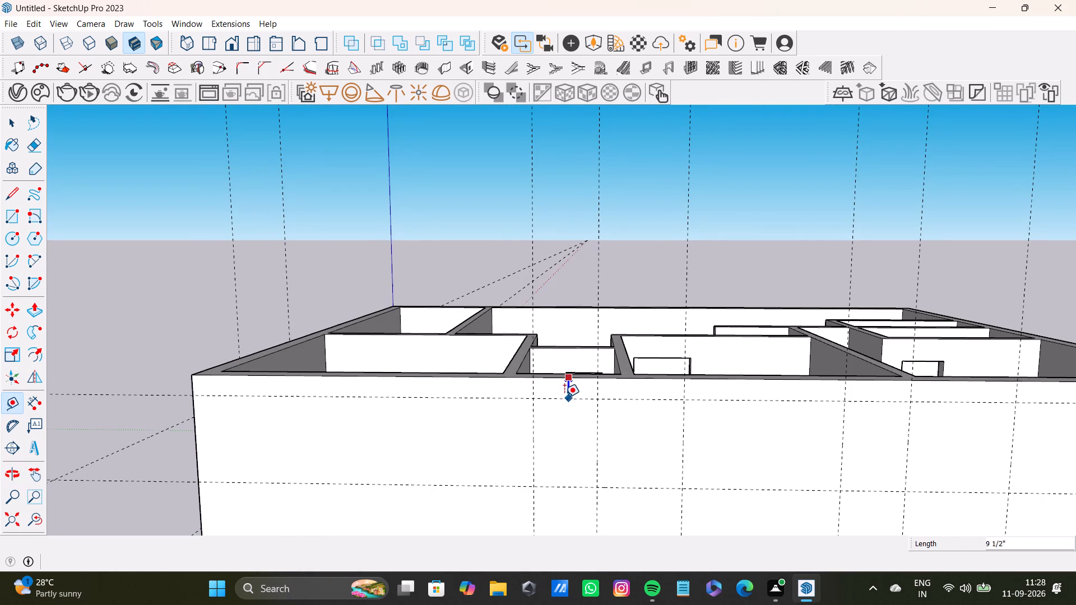
pyautogui.click(565, 397)
# Offset a horizontal guide upward a short distance from the side wall's lower horizontal guide.
pyautogui.scroll(-4, 562, 399)
pyautogui.keyDown('shift'); pyautogui.moveTo(600, 408); pyautogui.dragTo(400, 408, button='middle'); pyautogui.keyUp('shift')
pyautogui.scroll(4, 454, 394)
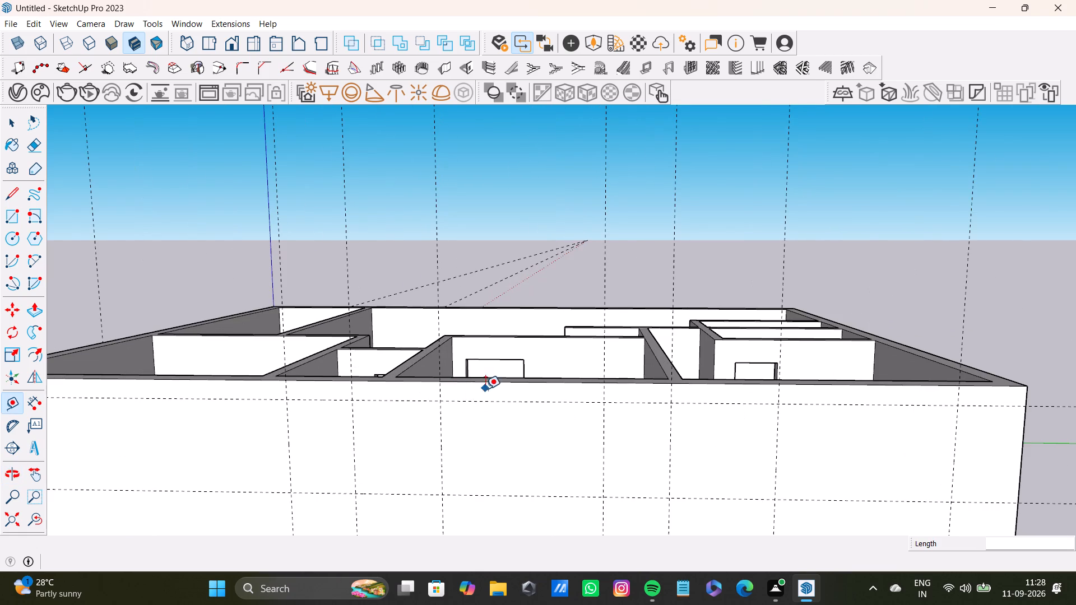
pyautogui.scroll(-4, 495, 414)
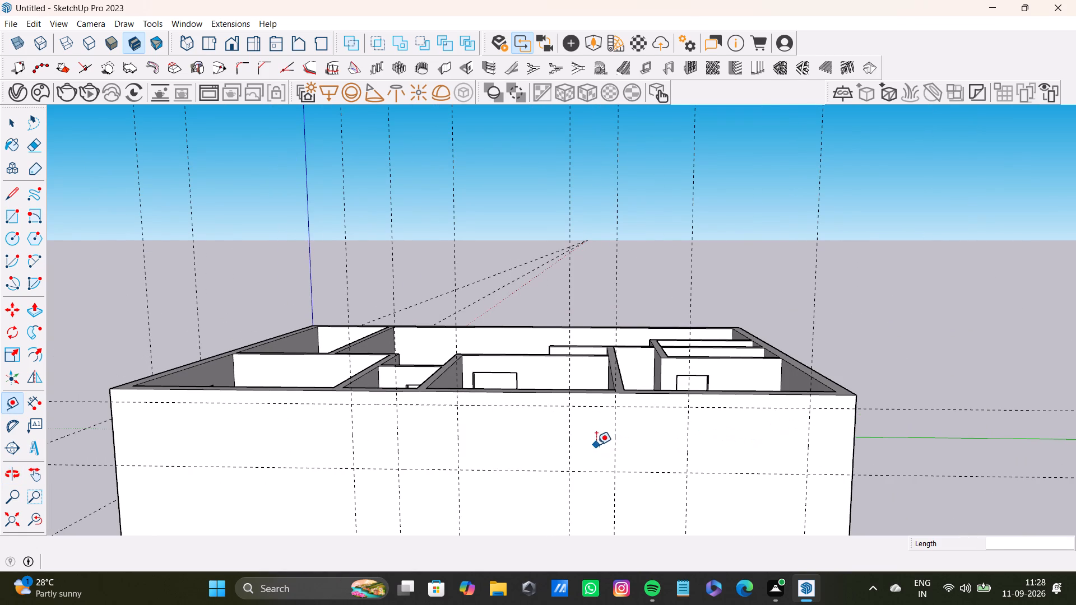
pyautogui.moveTo(457, 459); pyautogui.dragTo(457, 425, button='middle')
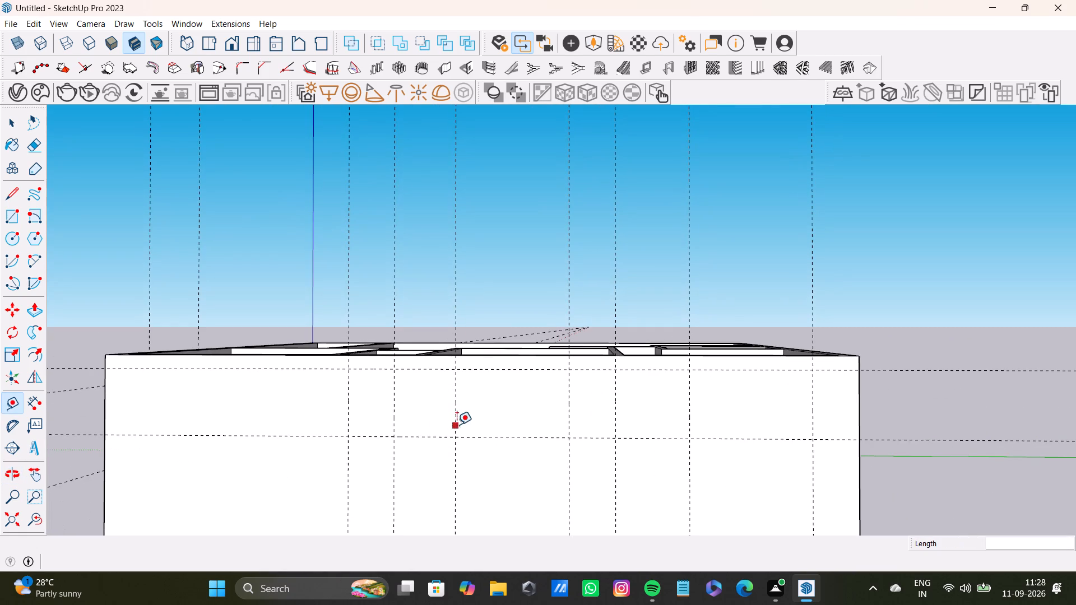
pyautogui.scroll(4, 362, 430)
pyautogui.click(367, 439)
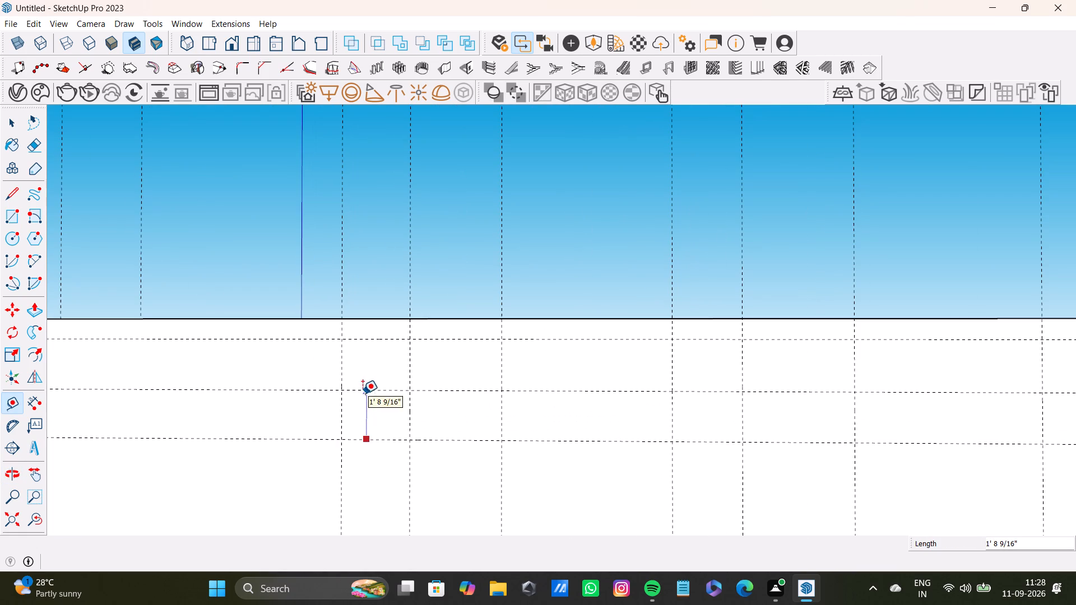
pyautogui.click(364, 416)
pyautogui.scroll(-4, 398, 434)
pyautogui.keyDown('shift'); pyautogui.moveTo(409, 434); pyautogui.dragTo(452, 436, button='middle'); pyautogui.keyUp('shift')
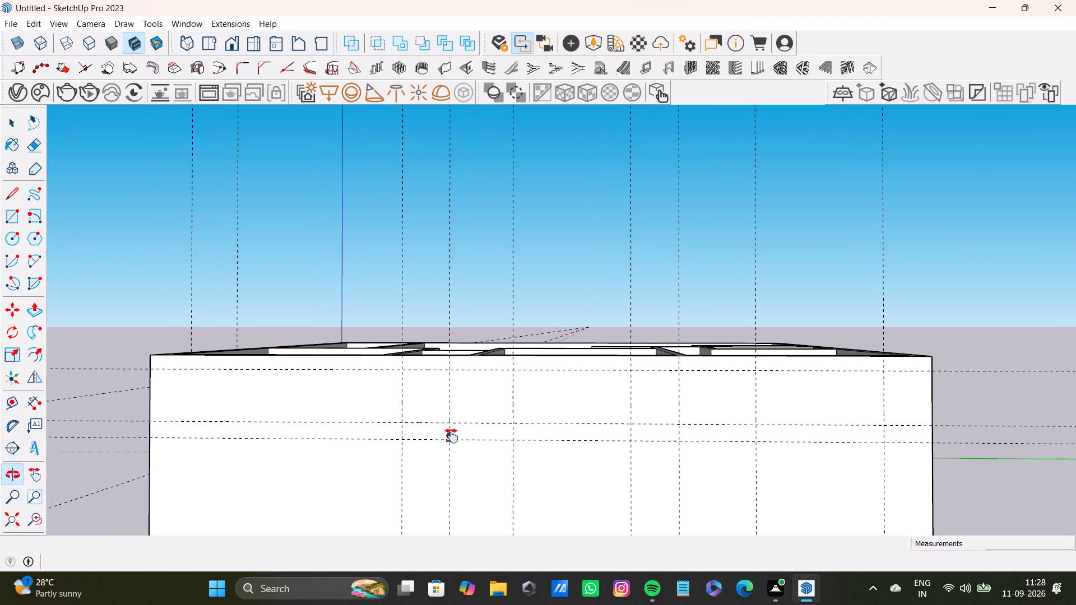
pyautogui.keyDown('shift'); pyautogui.moveTo(452, 436); pyautogui.dragTo(452, 436, button='middle'); pyautogui.keyUp('shift')
# Draw two window rectangles between the side wall's upper two horizontal guides: from the first to second and third to fourth vertical guides, counted from the front.
pyautogui.press('r')
pyautogui.scroll(7, 440, 401)
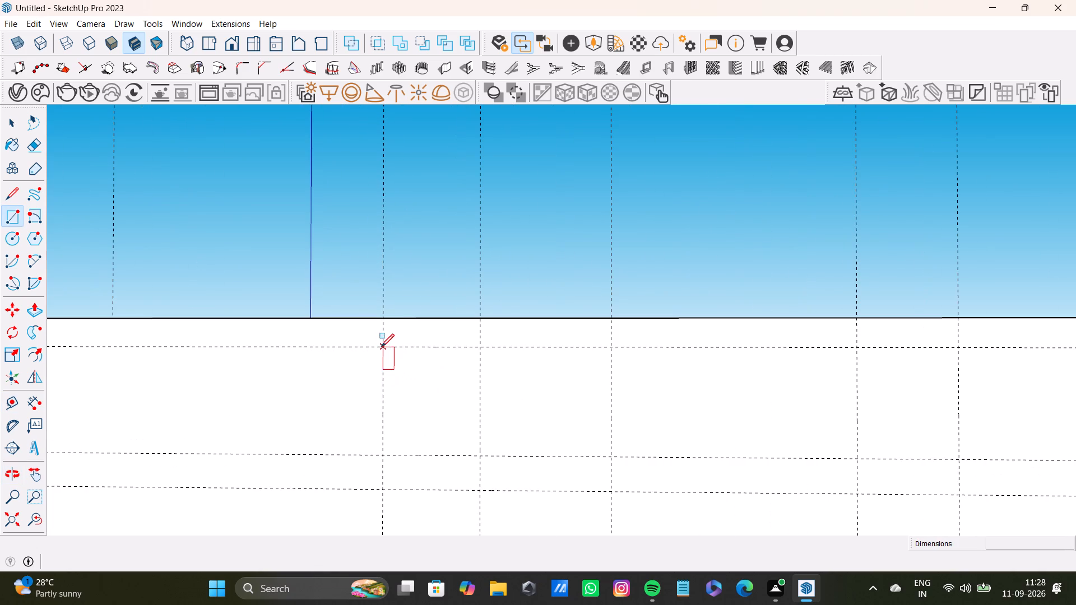
pyautogui.moveTo(381, 347); pyautogui.dragTo(388, 351)
pyautogui.click(479, 458)
pyautogui.scroll(-8, 480, 457)
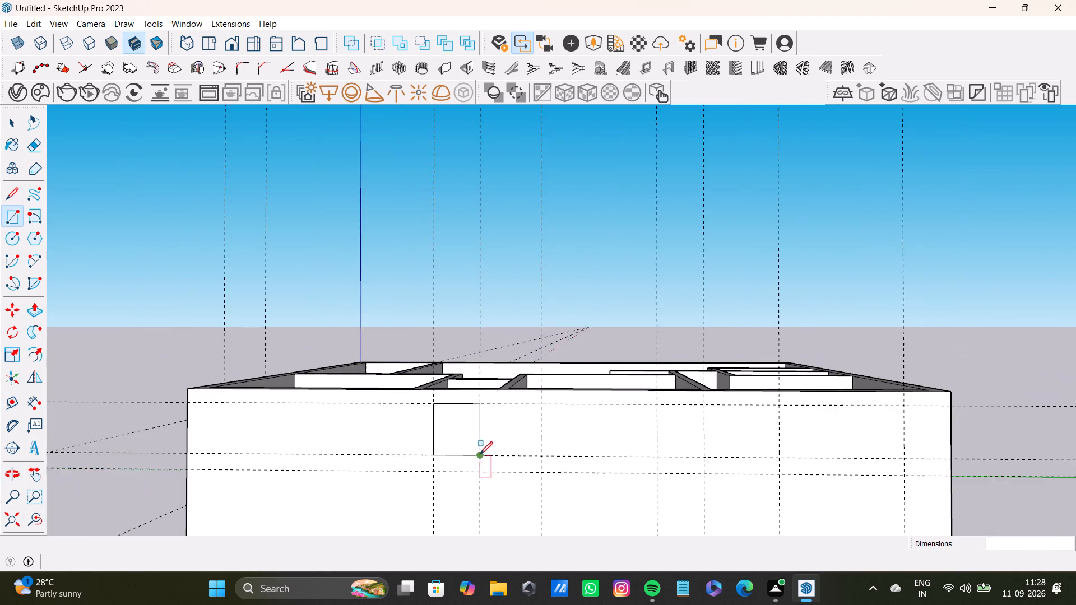
pyautogui.keyDown('shift'); pyautogui.moveTo(483, 437); pyautogui.dragTo(458, 424, button='middle'); pyautogui.keyUp('shift')
pyautogui.scroll(7, 512, 401)
pyautogui.click(521, 382)
pyautogui.scroll(-2, 607, 474)
pyautogui.keyDown('shift'); pyautogui.moveTo(637, 470); pyautogui.dragTo(536, 447, button='middle'); pyautogui.keyUp('shift')
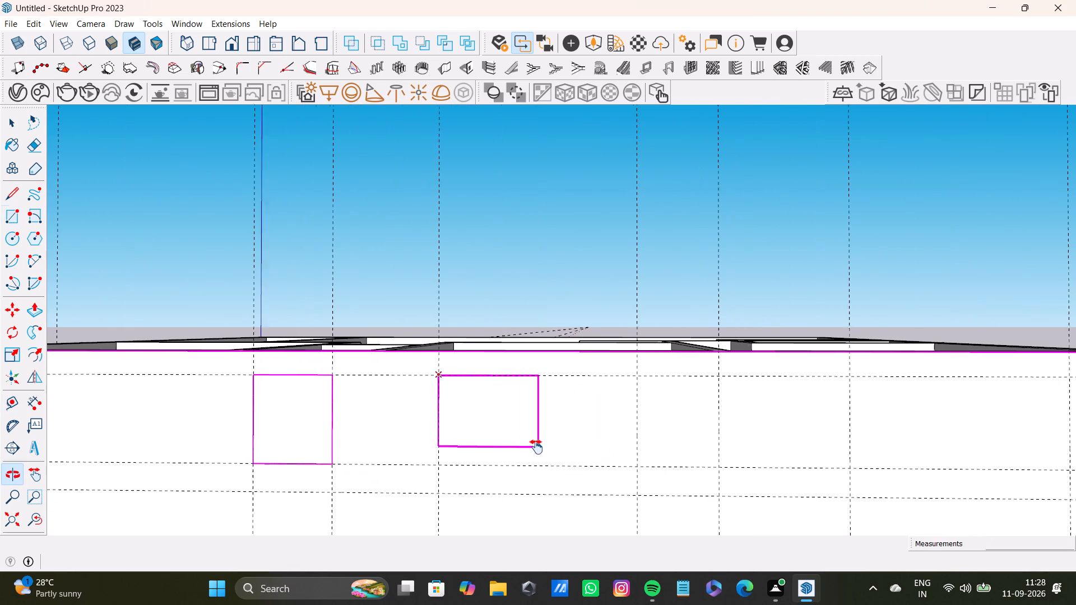
pyautogui.keyDown('shift'); pyautogui.moveTo(536, 447); pyautogui.dragTo(535, 447, button='middle'); pyautogui.keyUp('shift')
pyautogui.click(632, 468)
pyautogui.scroll(-4, 604, 461)
# Draw a third window rectangle between the side wall's two rearmost vertical guides, spanning its upper and middle horizontal guides.
pyautogui.moveTo(553, 430); pyautogui.dragTo(540, 501, button='middle')
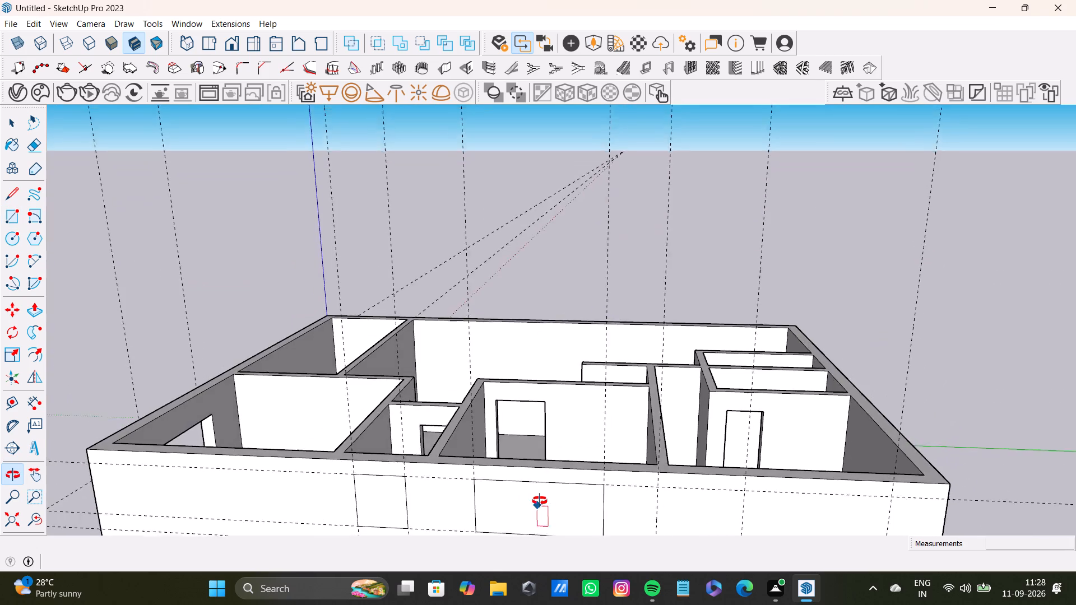
pyautogui.moveTo(540, 501); pyautogui.dragTo(518, 387, button='middle')
pyautogui.scroll(6, 807, 384)
pyautogui.click(680, 373)
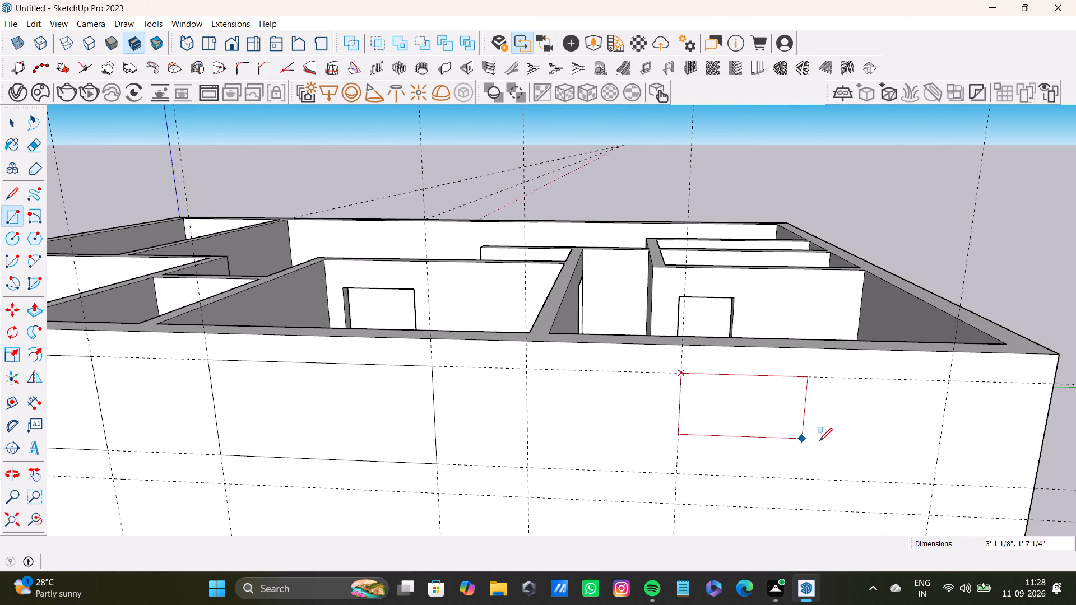
pyautogui.click(931, 482)
# Place a horizontal guide on the rear wall, offset from its top edge to align with the side wall's upper guide at the shared corner.
pyautogui.scroll(-9, 810, 462)
pyautogui.keyDown('shift'); pyautogui.moveTo(786, 449); pyautogui.dragTo(722, 449, button='middle'); pyautogui.keyUp('shift')
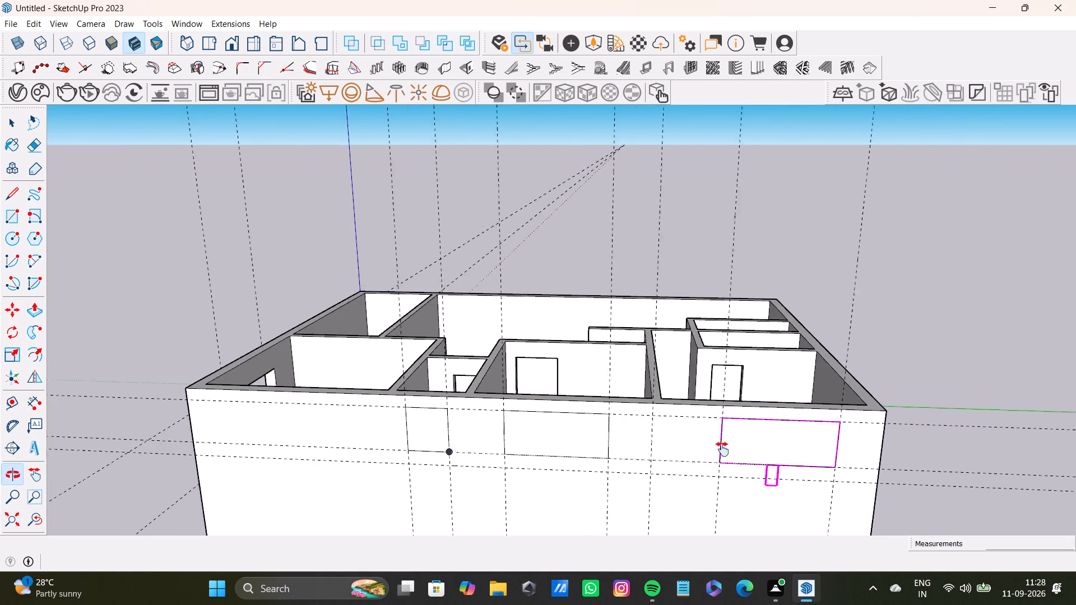
pyautogui.keyDown('shift'); pyautogui.moveTo(722, 449); pyautogui.dragTo(643, 468, button='middle'); pyautogui.keyUp('shift')
pyautogui.moveTo(628, 467); pyautogui.dragTo(570, 406, button='middle')
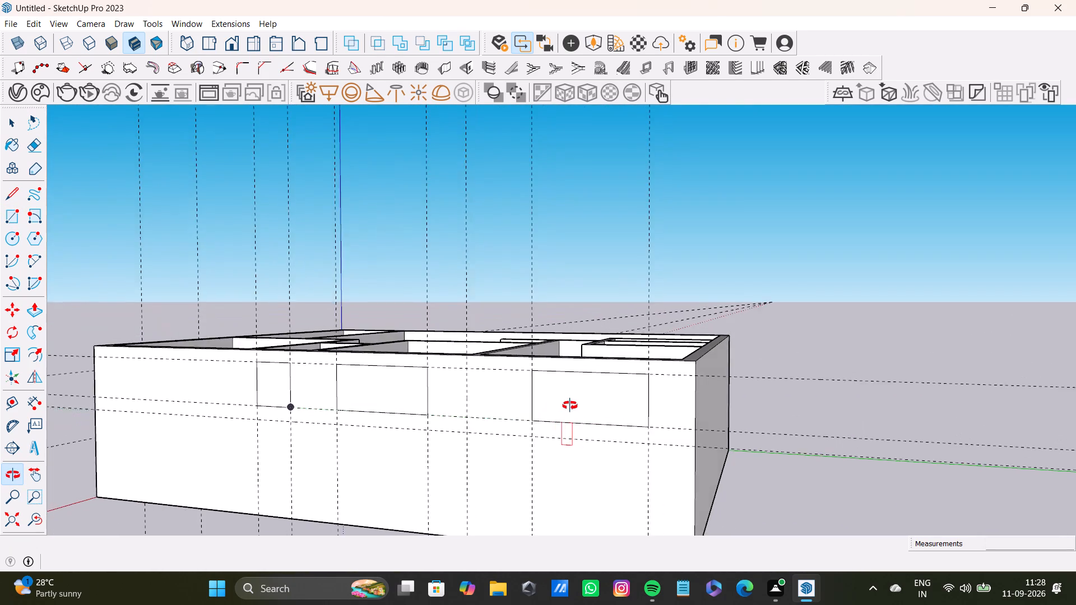
pyautogui.moveTo(570, 406); pyautogui.dragTo(554, 418, button='middle')
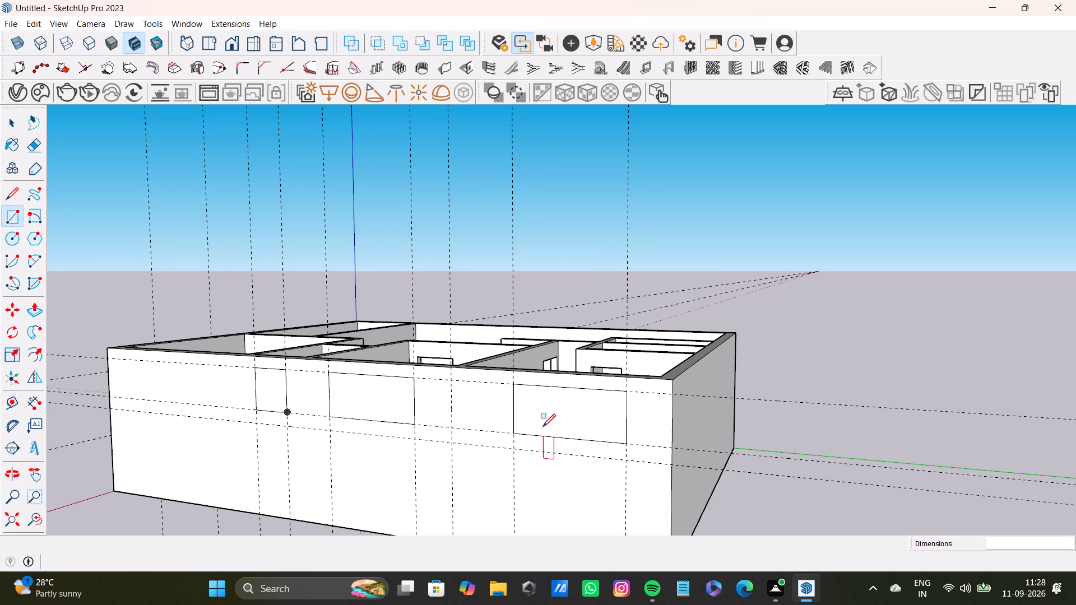
pyautogui.scroll(-4, 549, 422)
pyautogui.moveTo(573, 418); pyautogui.dragTo(664, 505, button='middle')
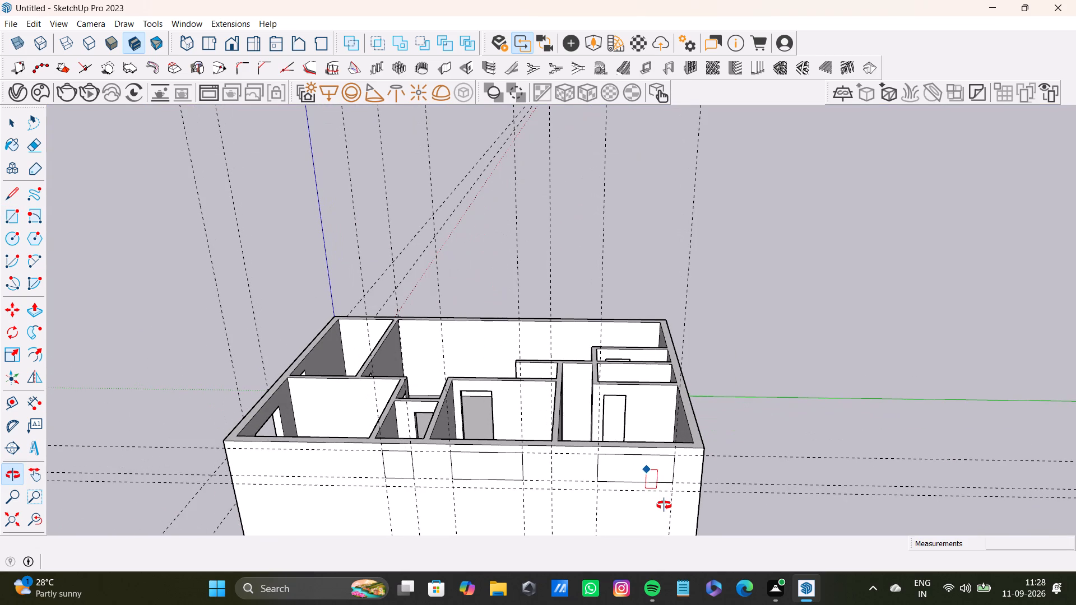
pyautogui.moveTo(664, 505); pyautogui.dragTo(262, 532, button='middle')
pyautogui.scroll(4, 509, 436)
pyautogui.moveTo(366, 416); pyautogui.dragTo(350, 369, button='middle')
pyautogui.scroll(9, 290, 360)
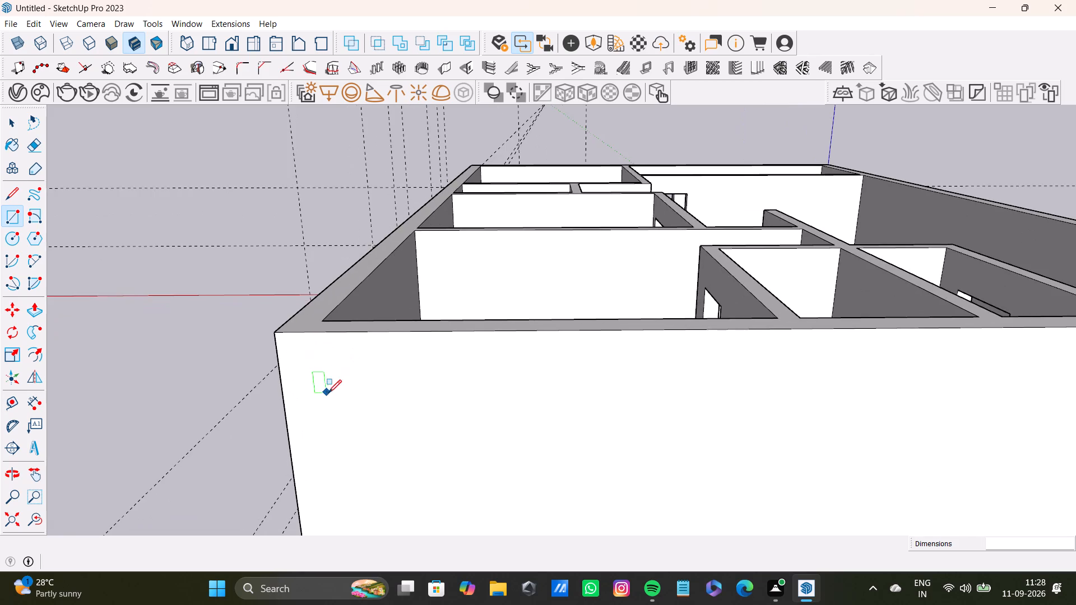
pyautogui.moveTo(328, 393); pyautogui.dragTo(415, 319, button='middle')
pyautogui.scroll(3, 484, 220)
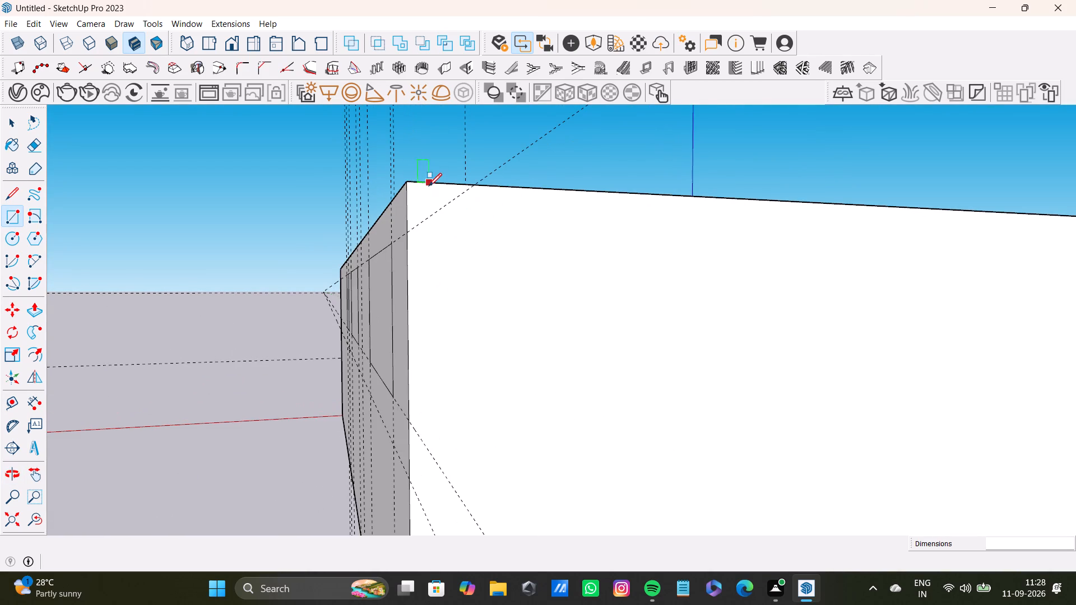
pyautogui.press('space')
pyautogui.write('t')
pyautogui.scroll(2, 420, 201)
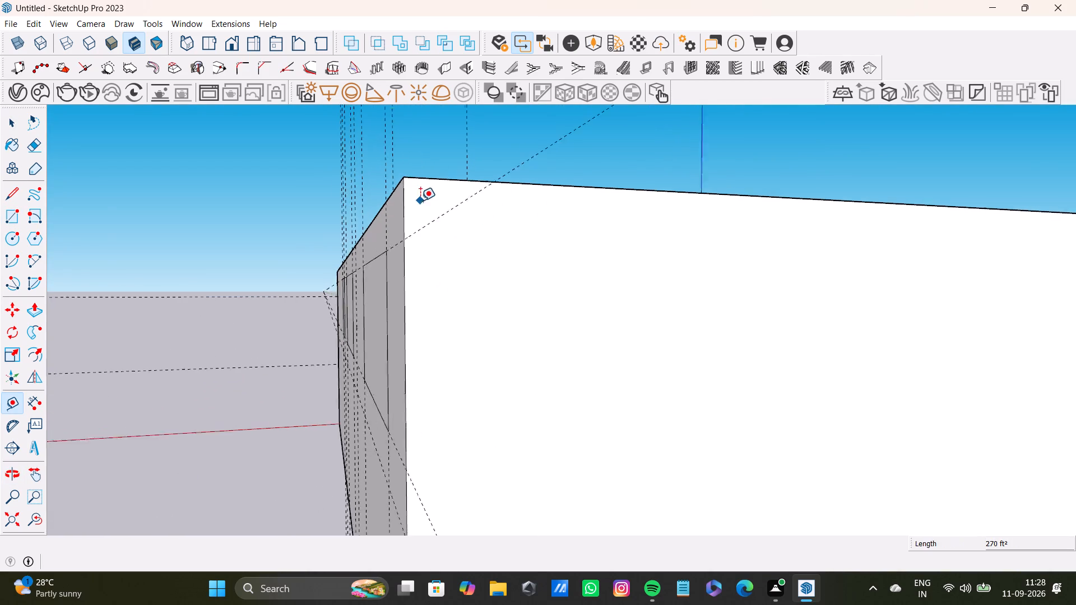
pyautogui.scroll(2, 420, 201)
pyautogui.moveTo(437, 199); pyautogui.dragTo(471, 202, button='middle')
pyautogui.click(442, 169)
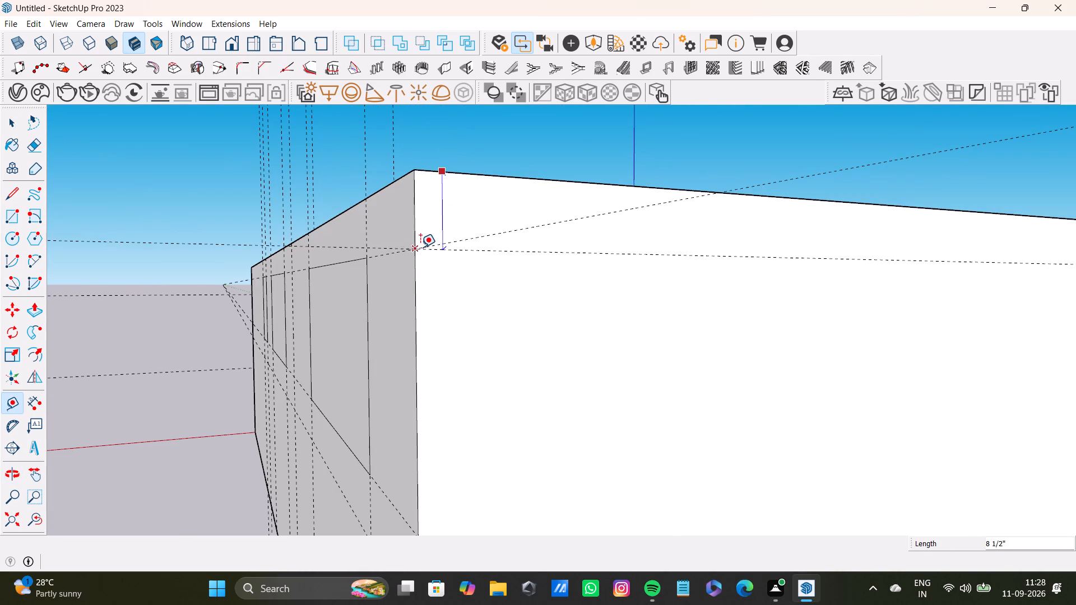
pyautogui.click(414, 248)
# Offset a rear-wall guide about 2' 8" down from the upper one, meeting the side wall's middle guide at the corner.
pyautogui.scroll(-4, 448, 307)
pyautogui.moveTo(448, 314); pyautogui.dragTo(491, 397, button='middle')
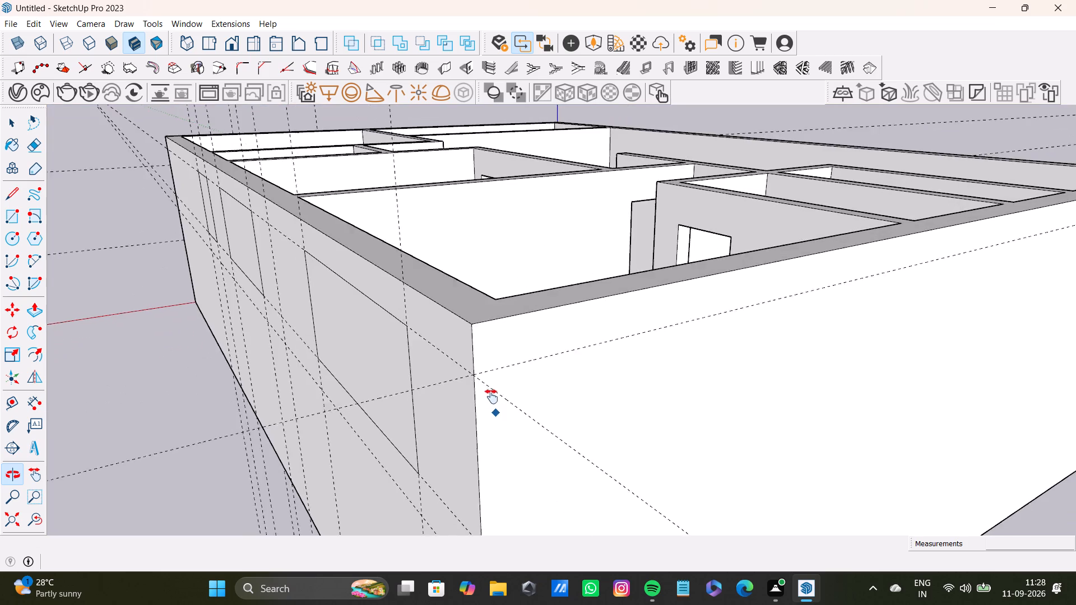
pyautogui.moveTo(491, 397); pyautogui.dragTo(485, 325, button='middle')
pyautogui.keyDown('shift'); pyautogui.scroll(2, 483, 328); pyautogui.keyUp('shift')
pyautogui.click(510, 290)
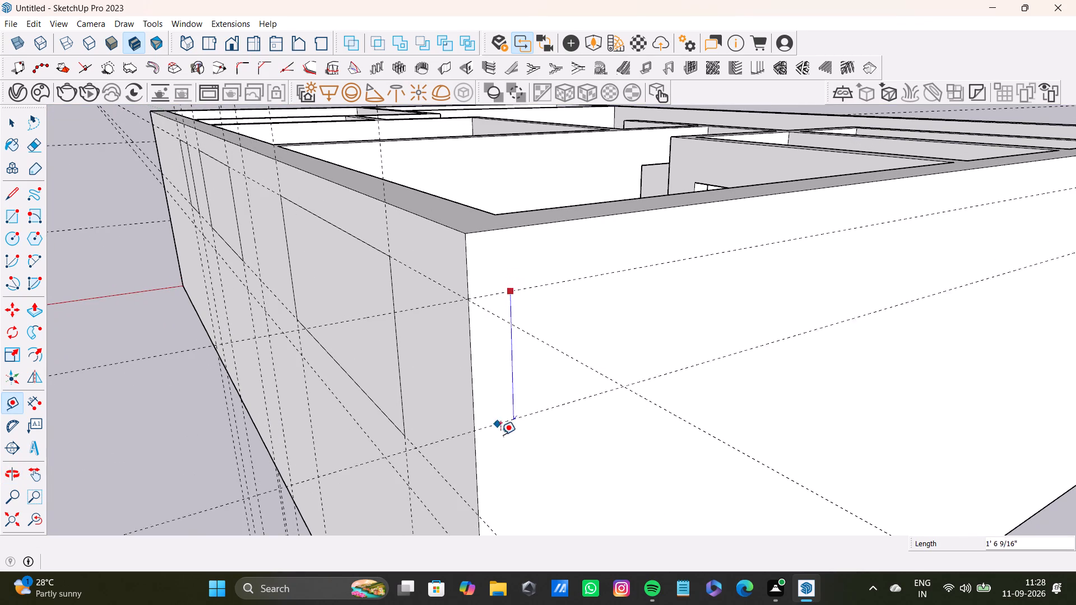
pyautogui.scroll(-1, 499, 469)
pyautogui.moveTo(496, 474); pyautogui.dragTo(484, 389, button='middle')
pyautogui.scroll(4, 477, 408)
pyautogui.click(463, 434)
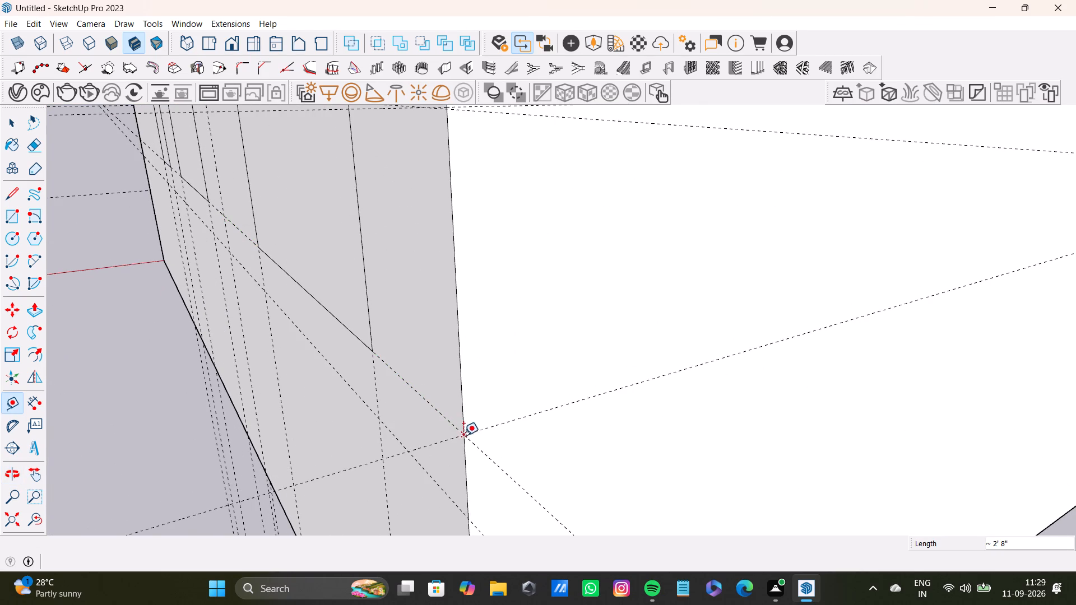
# Offset another rear-wall guide about 10 11/16" below the middle one, aligned with the side wall's lowest guide at the corner.
pyautogui.scroll(-3, 463, 435)
pyautogui.keyDown('shift'); pyautogui.moveTo(478, 441); pyautogui.dragTo(481, 381, button='middle'); pyautogui.keyUp('shift')
pyautogui.scroll(4, 481, 375)
pyautogui.moveTo(485, 388); pyautogui.dragTo(513, 311, button='middle')
pyautogui.scroll(4, 471, 319)
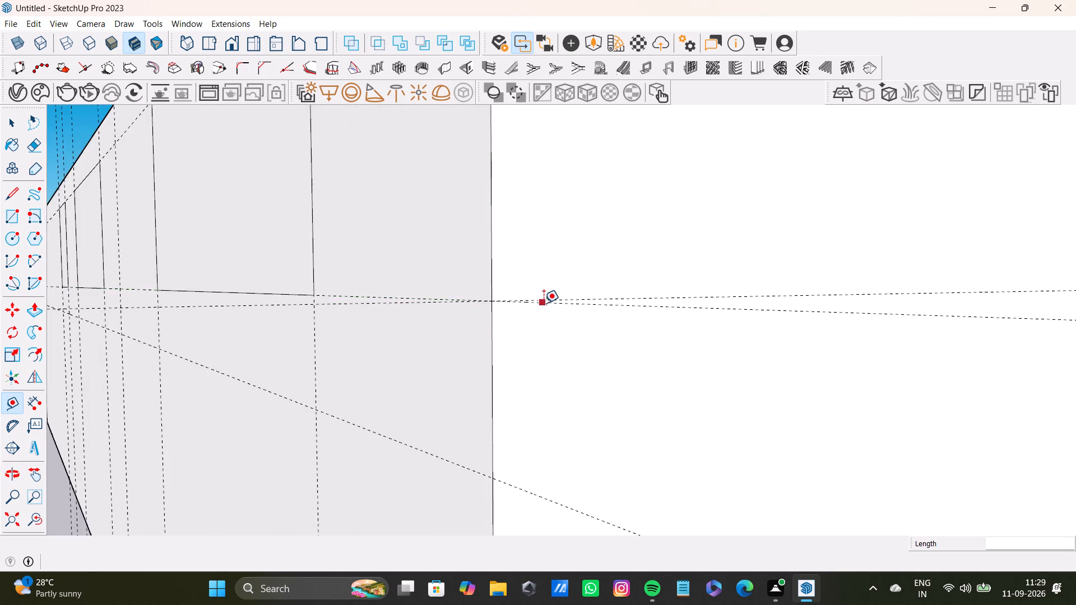
pyautogui.scroll(1, 544, 303)
pyautogui.moveTo(587, 317); pyautogui.dragTo(537, 348, button='middle')
pyautogui.click(494, 335)
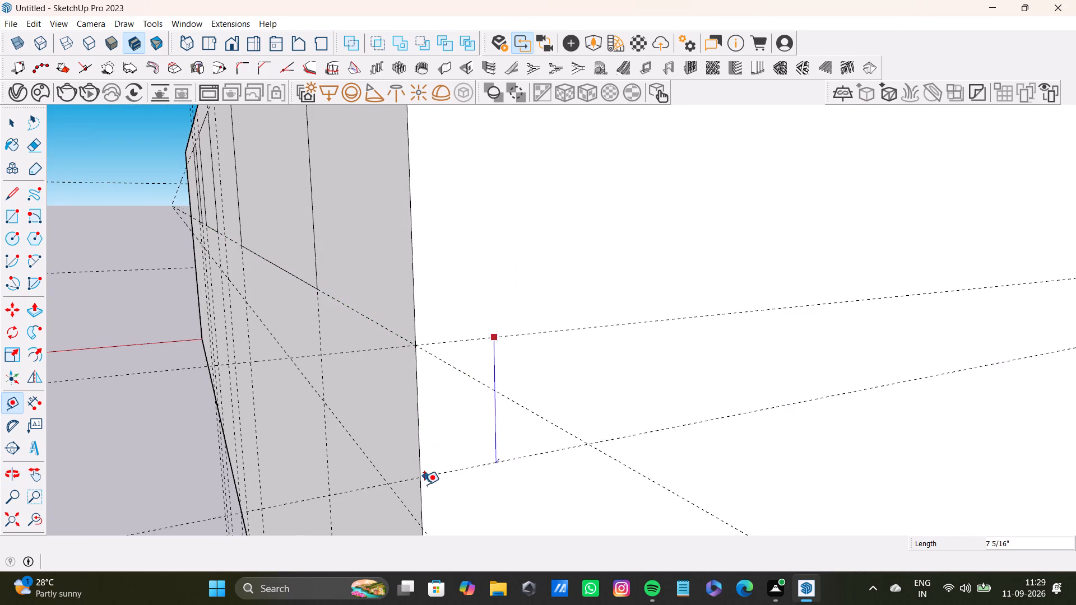
pyautogui.scroll(-3, 422, 490)
pyautogui.keyDown('shift'); pyautogui.moveTo(424, 488); pyautogui.dragTo(424, 412, button='middle'); pyautogui.keyUp('shift')
pyautogui.scroll(2, 419, 448)
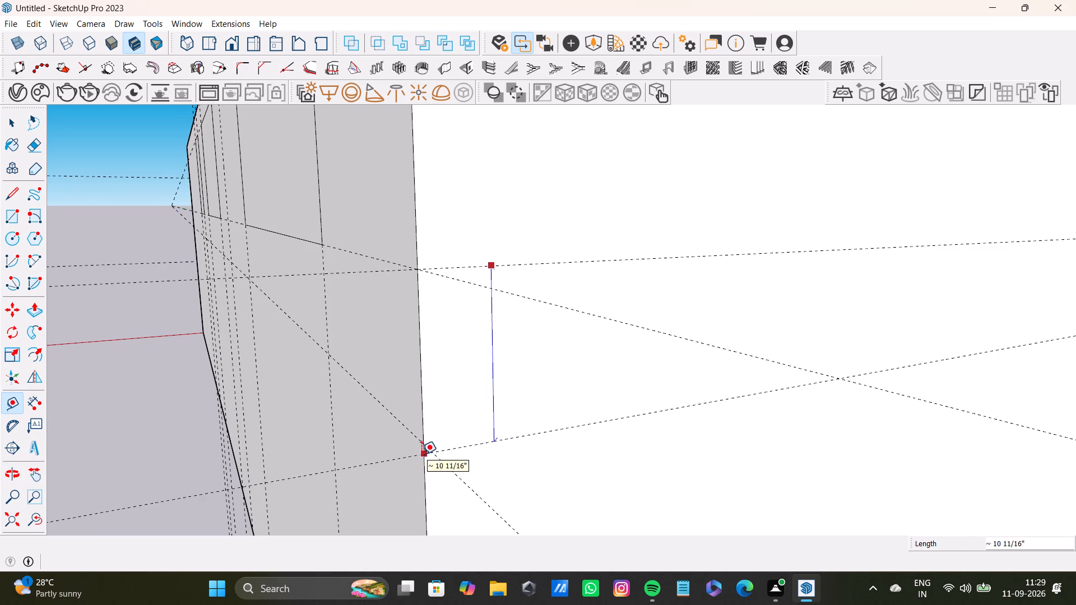
pyautogui.click(423, 446)
pyautogui.press('space')
# Examine the rear wall's guides and the room layout behind that wall from above.
pyautogui.scroll(-11, 499, 432)
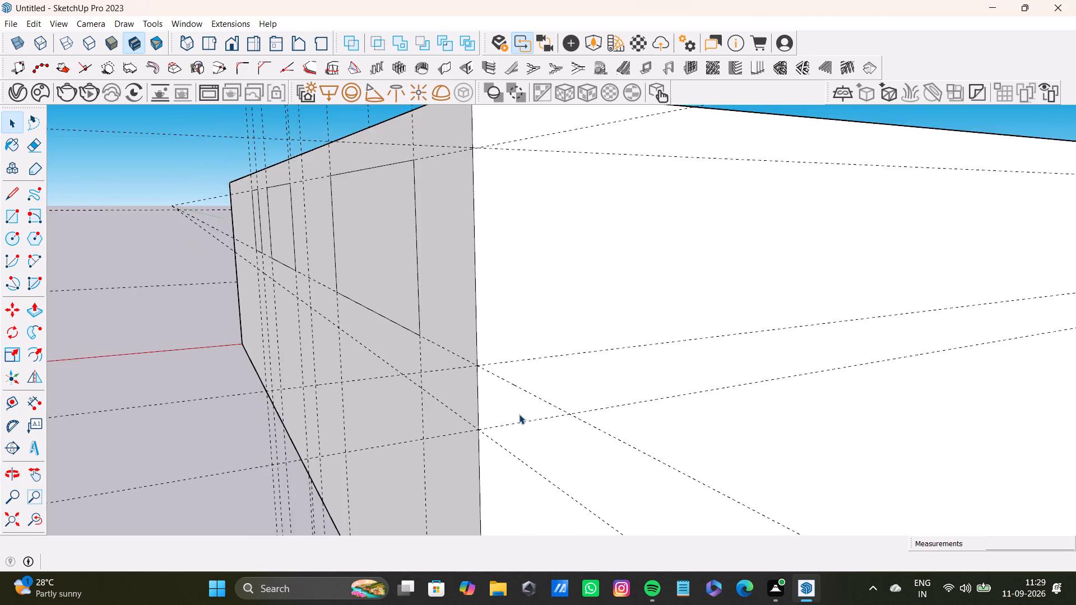
pyautogui.scroll(-3, 519, 414)
pyautogui.keyDown('shift'); pyautogui.moveTo(521, 413); pyautogui.dragTo(420, 429, button='middle'); pyautogui.keyUp('shift')
pyautogui.moveTo(567, 378); pyautogui.dragTo(433, 514, button='middle')
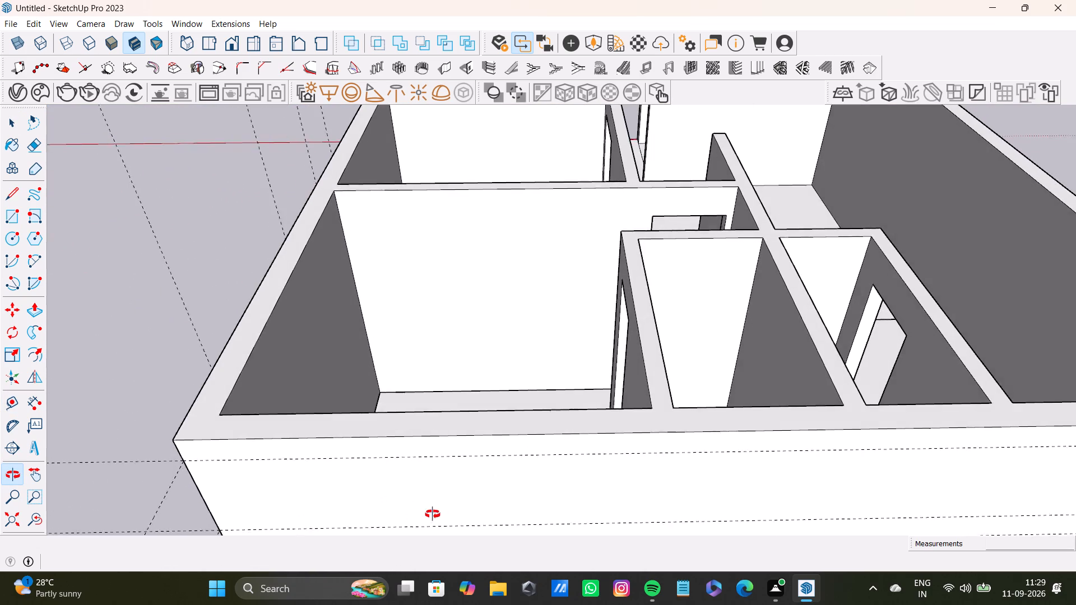
pyautogui.moveTo(433, 514); pyautogui.dragTo(431, 495, button='middle')
pyautogui.scroll(-6, 428, 482)
pyautogui.keyDown('shift'); pyautogui.moveTo(425, 479); pyautogui.dragTo(410, 530, button='middle'); pyautogui.keyUp('shift')
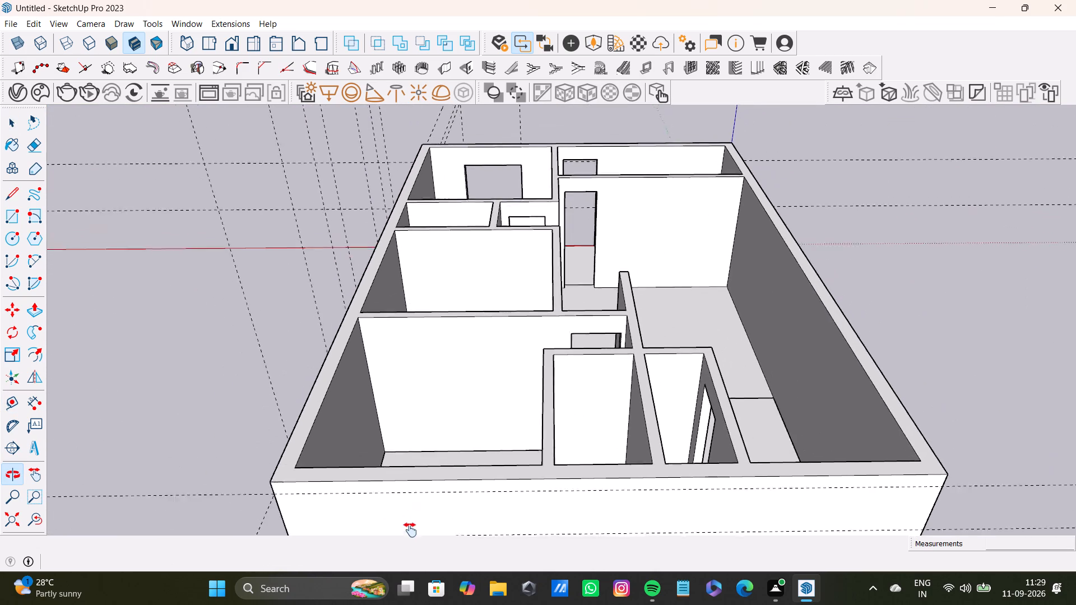
pyautogui.keyDown('shift'); pyautogui.moveTo(410, 530); pyautogui.dragTo(420, 468, button='middle'); pyautogui.keyUp('shift')
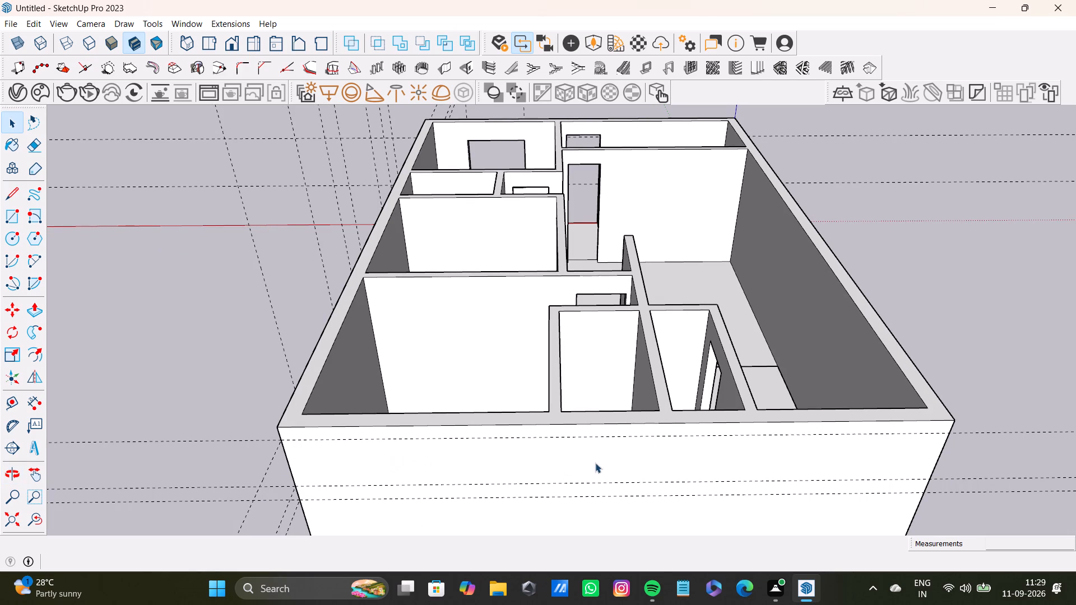
# Place a vertical guide on the rear wall about 11' 7" from its guided side corner, and another about 3' 4" beyond it.
pyautogui.keyDown('shift'); pyautogui.moveTo(643, 457); pyautogui.dragTo(611, 457, button='middle'); pyautogui.keyUp('shift')
pyautogui.press('l')
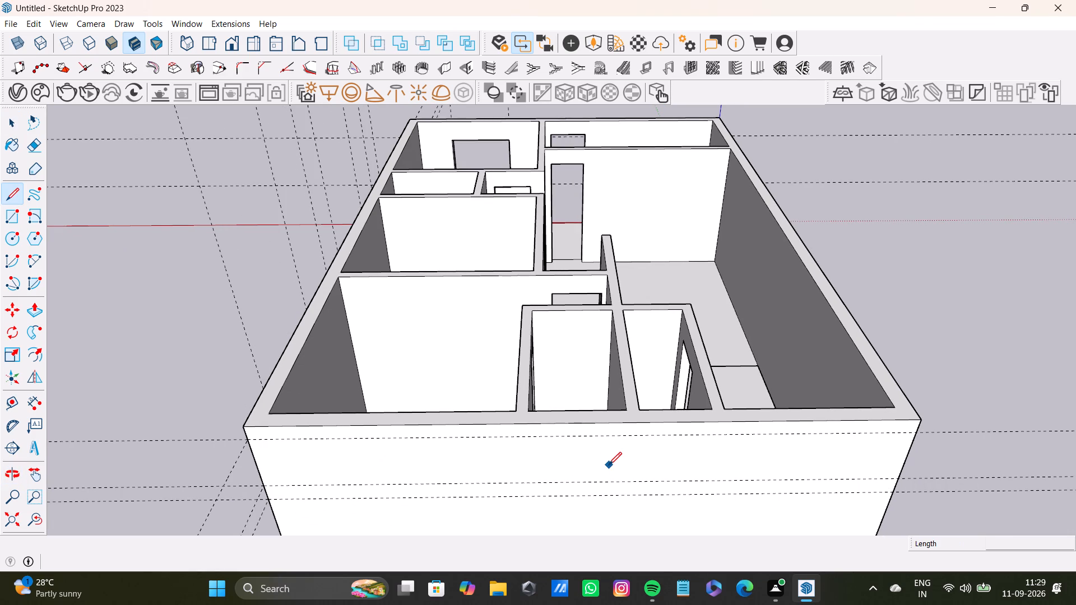
pyautogui.press('t')
pyautogui.moveTo(256, 476); pyautogui.dragTo(271, 474)
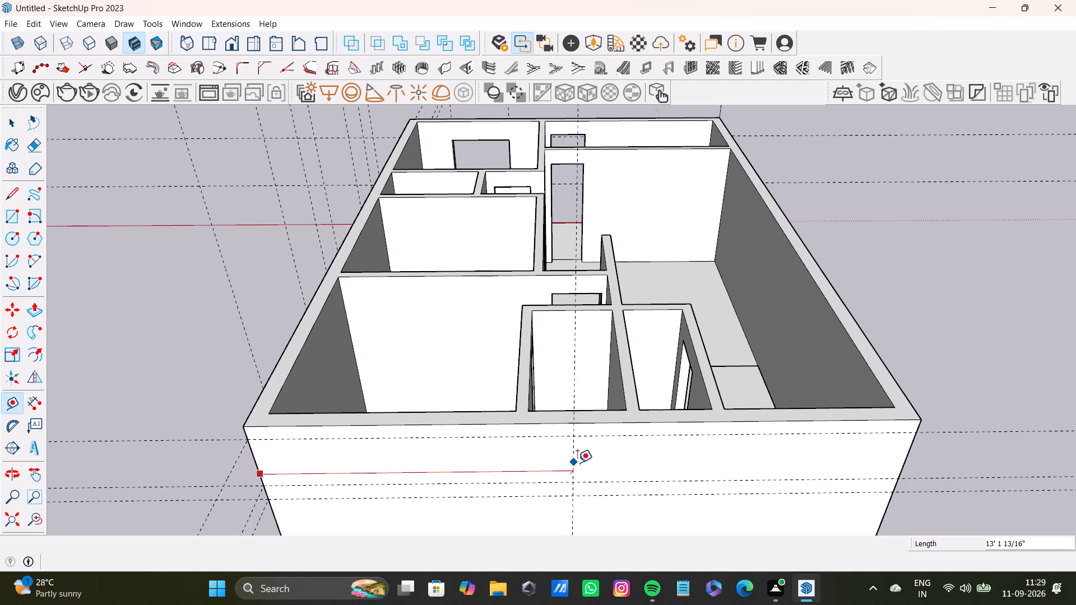
pyautogui.scroll(-2, 576, 462)
pyautogui.moveTo(562, 459); pyautogui.dragTo(544, 435, button='middle')
pyautogui.scroll(2, 539, 436)
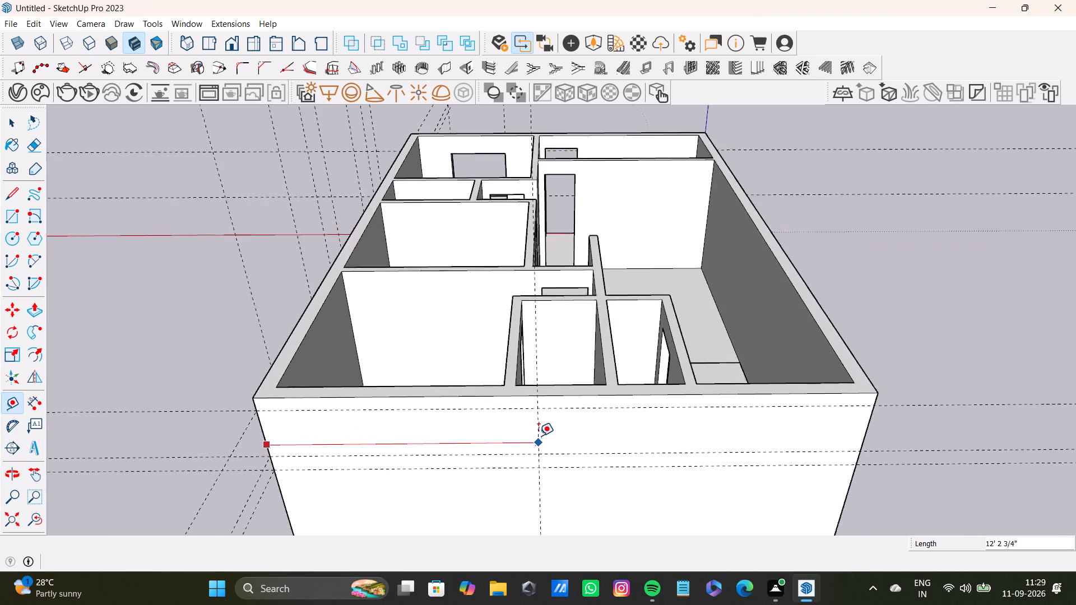
pyautogui.scroll(1, 539, 436)
pyautogui.moveTo(522, 432); pyautogui.dragTo(504, 371, button='middle')
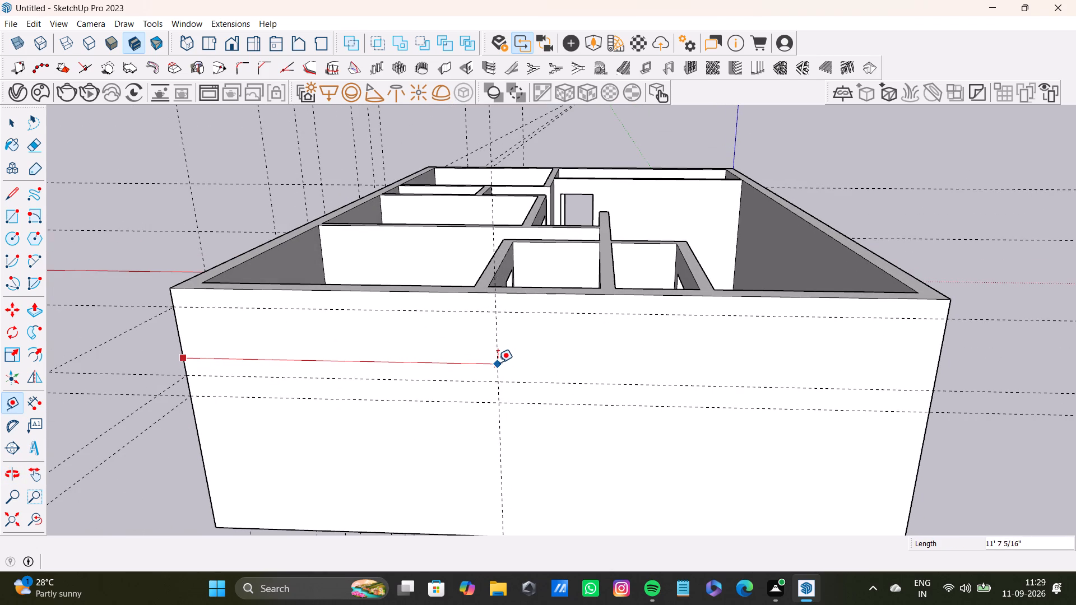
pyautogui.click(500, 365)
pyautogui.click(500, 367)
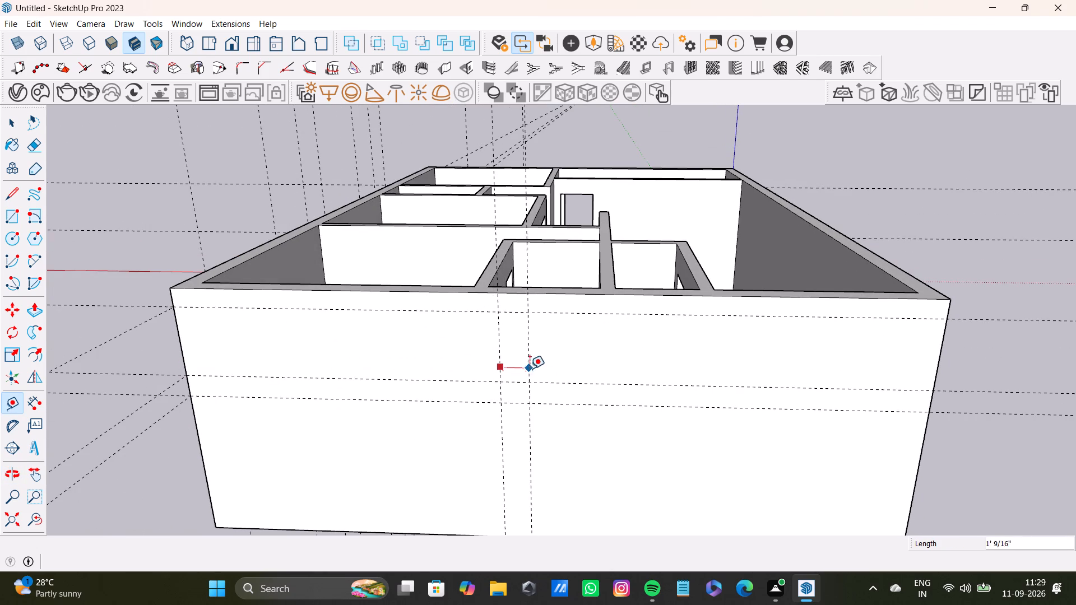
pyautogui.click(592, 374)
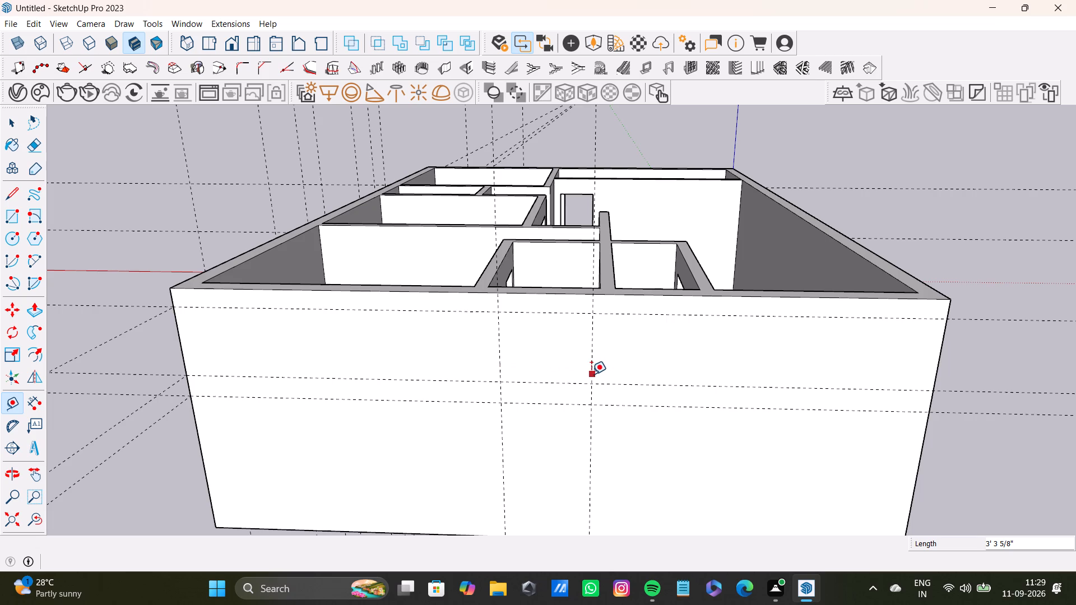
# Add two more vertical guides to the rear wall: one about 1' 4" past the last, one about 8' 8" from the opposite corner.
pyautogui.click(591, 374)
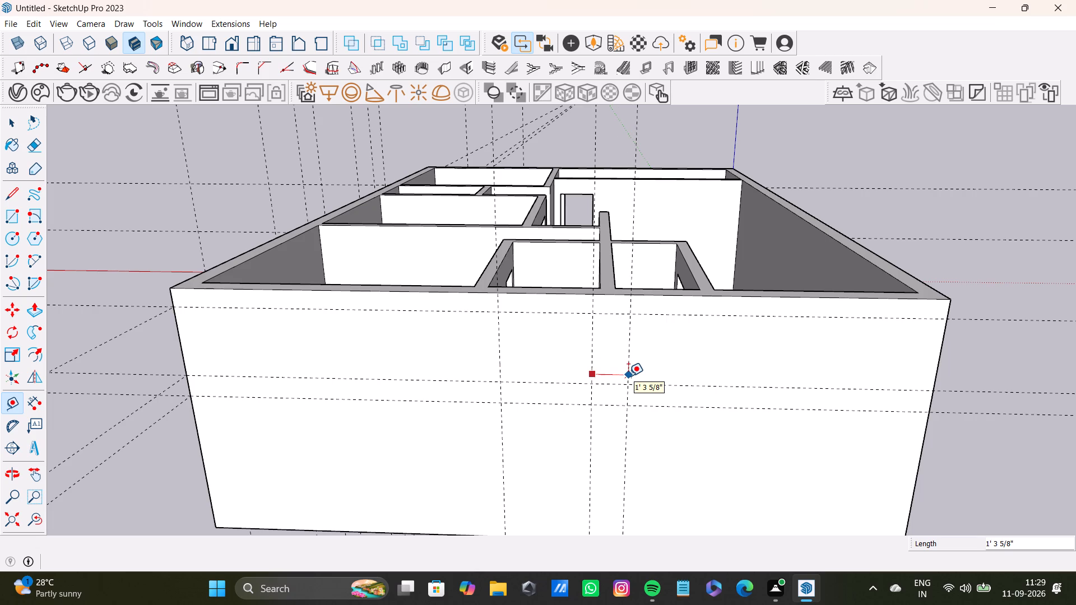
pyautogui.click(628, 376)
pyautogui.moveTo(667, 399); pyautogui.dragTo(625, 434, button='middle')
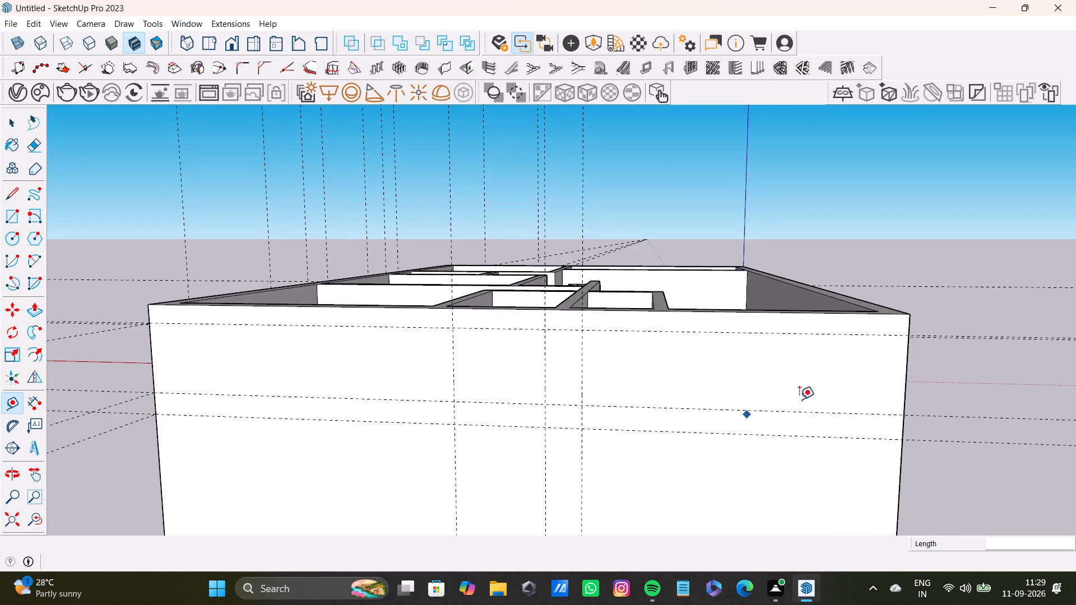
pyautogui.click(907, 388)
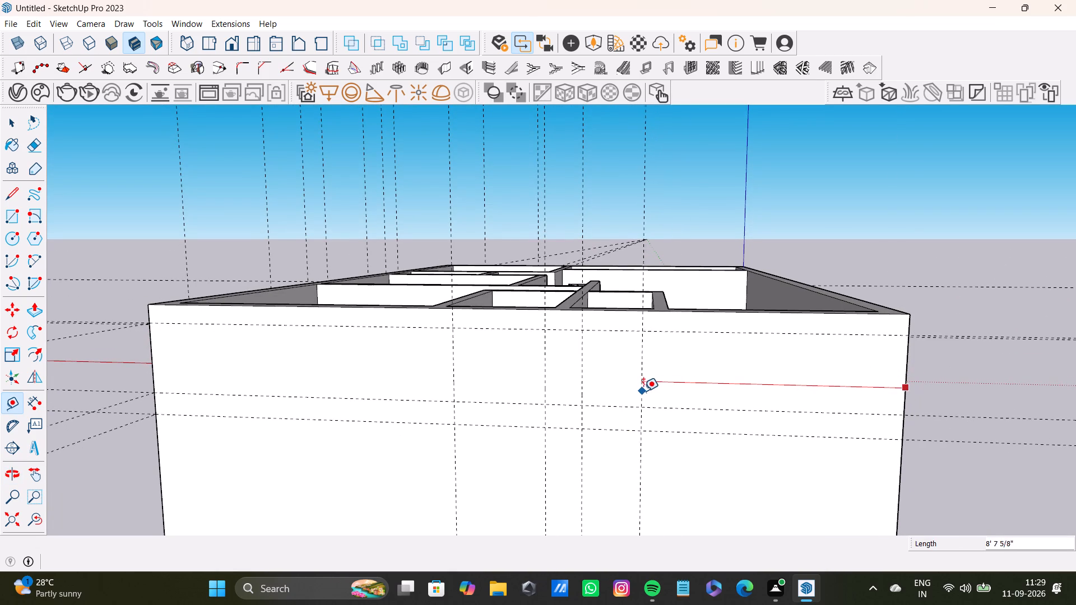
pyautogui.click(644, 391)
# Place a horizontal guide below the opposite long side wall's top edge, meeting the rear wall's upper guide at the shared corner.
pyautogui.scroll(-4, 623, 392)
pyautogui.keyDown('shift'); pyautogui.moveTo(636, 395); pyautogui.dragTo(600, 432, button='middle'); pyautogui.keyUp('shift')
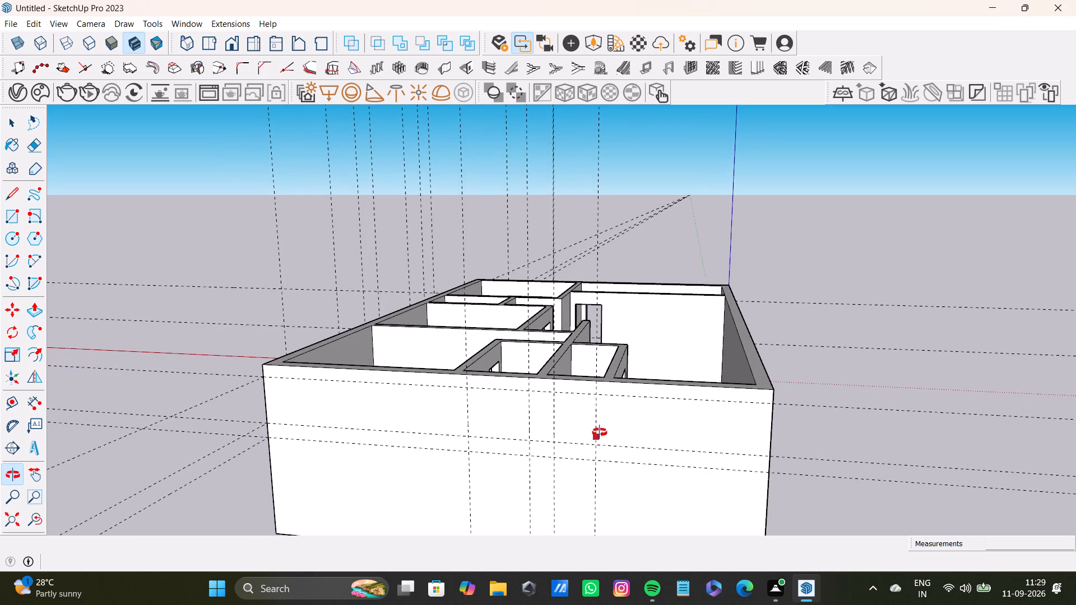
pyautogui.keyDown('shift'); pyautogui.moveTo(600, 432); pyautogui.dragTo(381, 463, button='middle'); pyautogui.keyUp('shift')
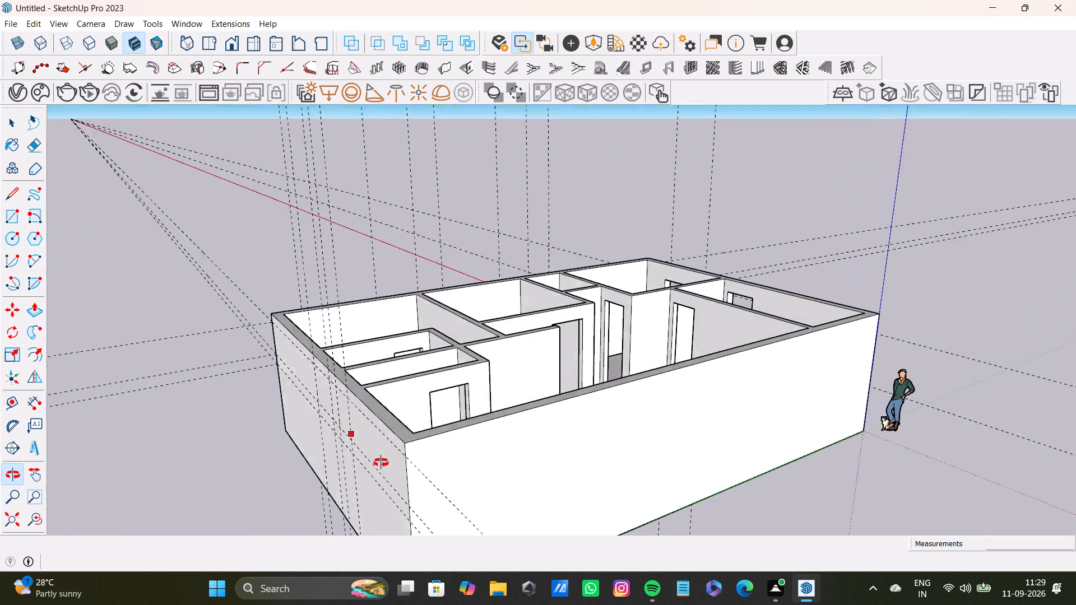
pyautogui.keyDown('shift'); pyautogui.moveTo(381, 463); pyautogui.dragTo(251, 483, button='middle'); pyautogui.keyUp('shift')
pyautogui.scroll(4, 327, 450)
pyautogui.keyDown('shift'); pyautogui.moveTo(286, 426); pyautogui.dragTo(426, 418, button='middle'); pyautogui.keyUp('shift')
pyautogui.scroll(5, 420, 402)
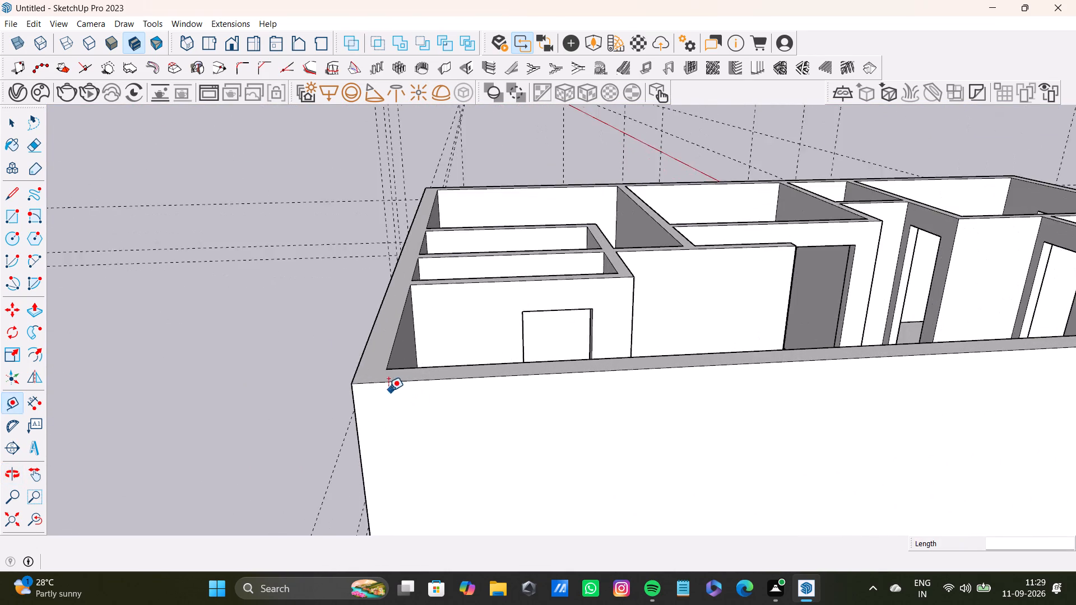
pyautogui.scroll(2, 388, 390)
pyautogui.moveTo(381, 387); pyautogui.dragTo(367, 351, button='middle')
pyautogui.click(346, 304)
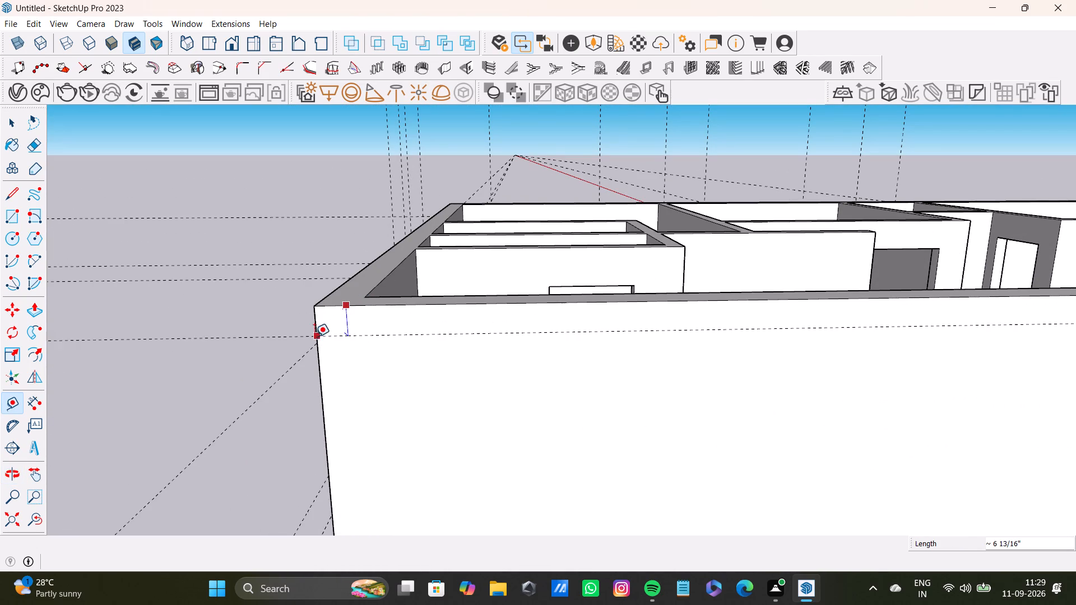
pyautogui.click(314, 345)
# Offset a second horizontal guide down the long side wall, aligned with the rear wall's middle guide at the corner.
pyautogui.scroll(-3, 344, 381)
pyautogui.keyDown('shift'); pyautogui.moveTo(349, 385); pyautogui.dragTo(351, 307, button='middle'); pyautogui.keyUp('shift')
pyautogui.scroll(6, 329, 285)
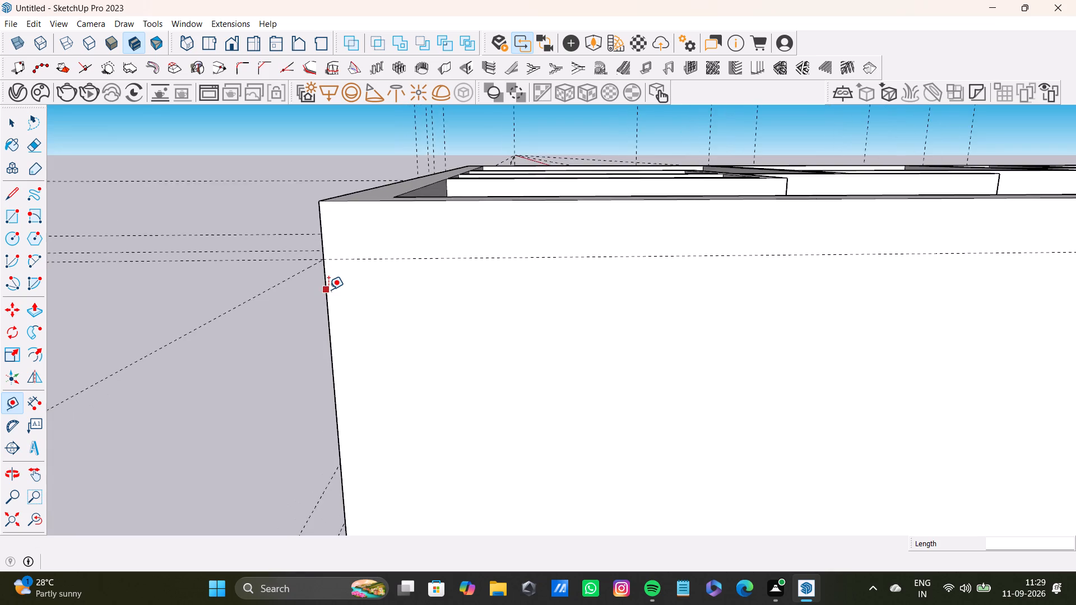
pyautogui.scroll(2, 328, 290)
pyautogui.moveTo(328, 290); pyautogui.dragTo(273, 233, button='middle')
pyautogui.click(375, 213)
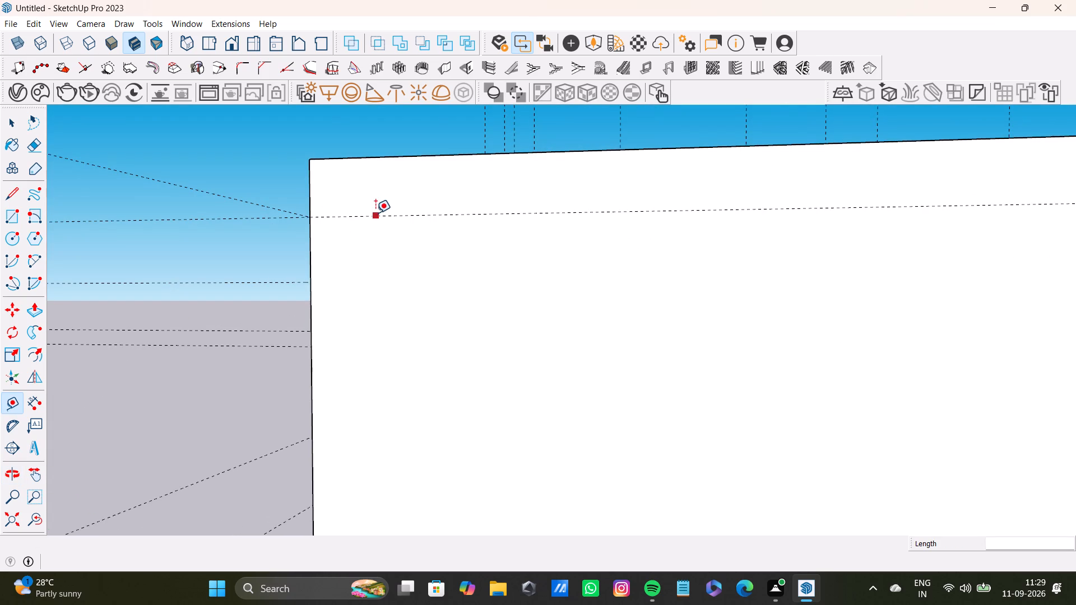
pyautogui.scroll(-2, 382, 416)
pyautogui.click(321, 433)
# Offset a third horizontal guide about 10" below the second, meeting the rear wall's lowest guide at the corner.
pyautogui.scroll(-4, 369, 445)
pyautogui.keyDown('shift'); pyautogui.moveTo(372, 444); pyautogui.dragTo(400, 359, button='middle'); pyautogui.keyUp('shift')
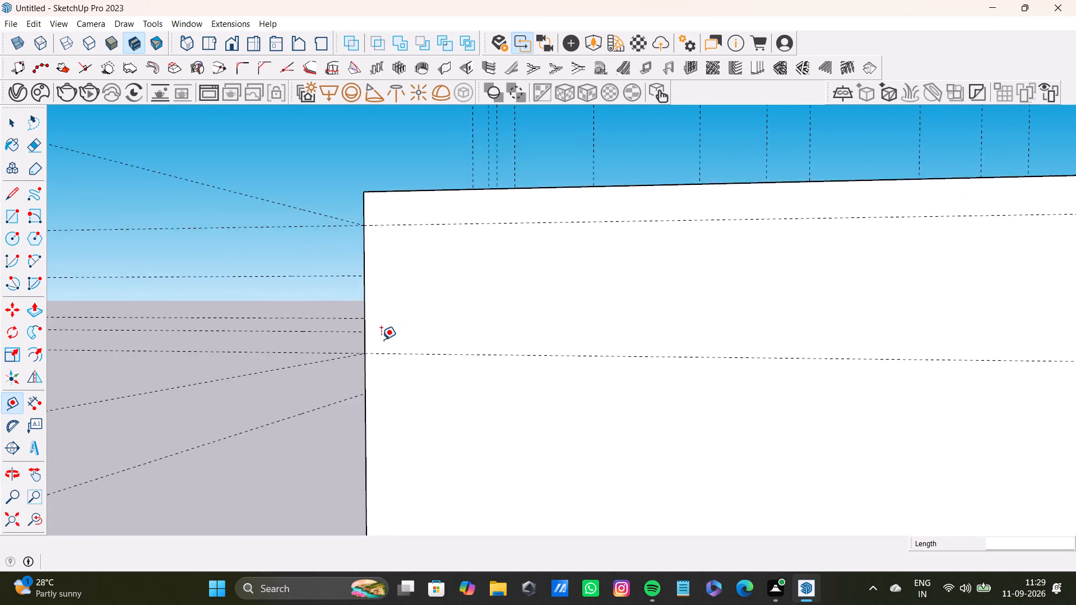
pyautogui.scroll(6, 381, 339)
pyautogui.click(378, 360)
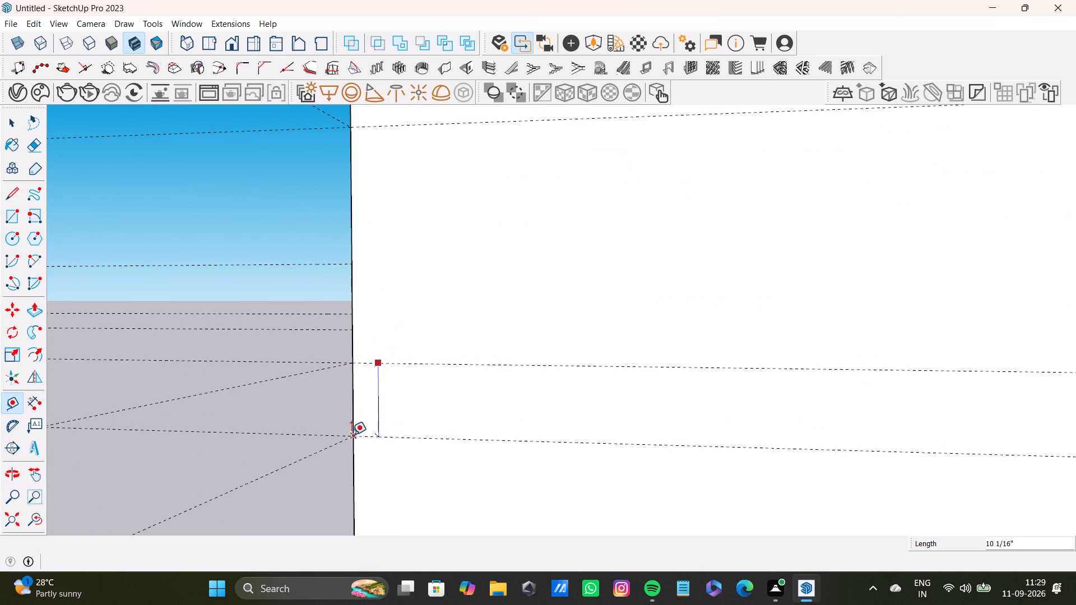
pyautogui.click(351, 435)
# Place a vertical guide on the long side wall about 2' 8" from its corner with the rear wall.
pyautogui.scroll(-7, 396, 407)
pyautogui.keyDown('shift'); pyautogui.moveTo(483, 404); pyautogui.dragTo(442, 469, button='middle'); pyautogui.keyUp('shift')
pyautogui.scroll(-8, 443, 465)
pyautogui.keyDown('shift'); pyautogui.moveTo(459, 451); pyautogui.dragTo(460, 426, button='middle'); pyautogui.keyUp('shift')
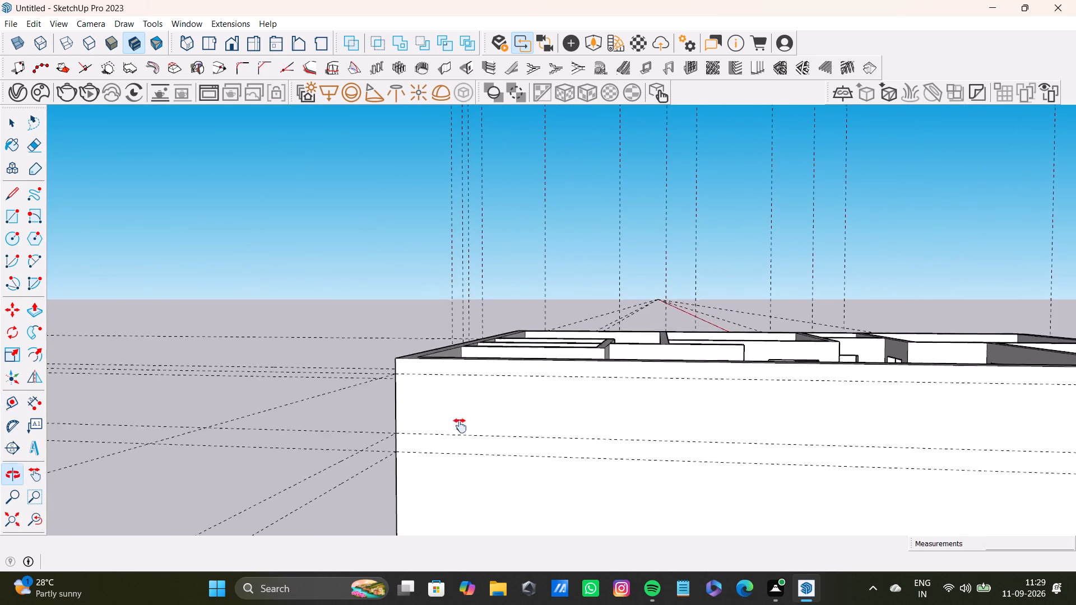
pyautogui.keyDown('shift'); pyautogui.moveTo(460, 426); pyautogui.dragTo(460, 418, button='middle'); pyautogui.keyUp('shift')
pyautogui.scroll(4, 389, 408)
pyautogui.click(392, 397)
pyautogui.scroll(-3, 475, 409)
pyautogui.press('space')
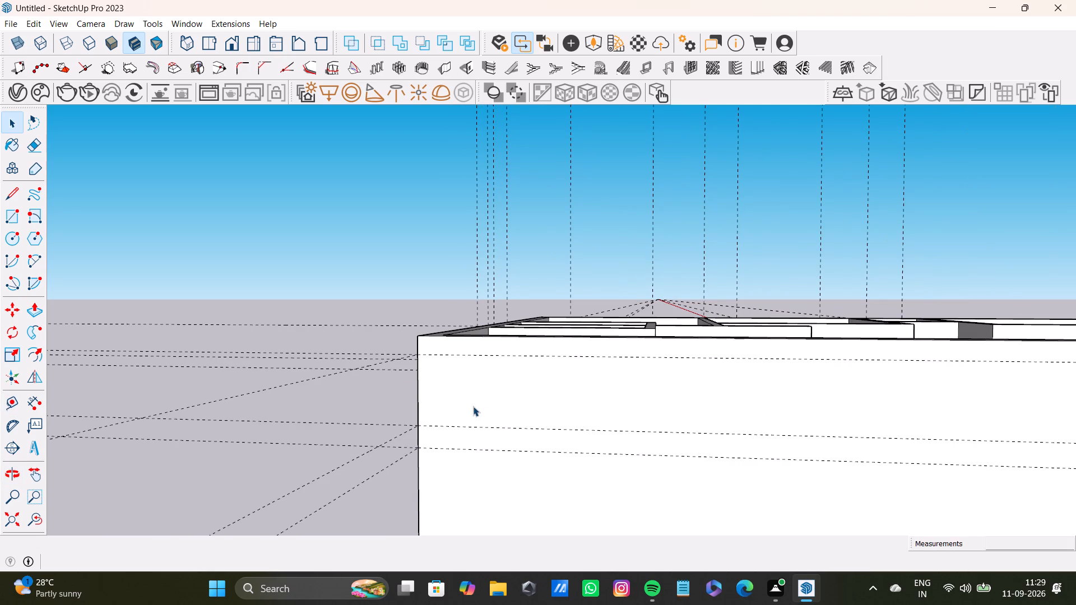
pyautogui.press('t')
pyautogui.click(419, 407)
pyautogui.scroll(-3, 491, 424)
pyautogui.keyDown('shift'); pyautogui.moveTo(490, 420); pyautogui.dragTo(502, 449, button='middle'); pyautogui.keyUp('shift')
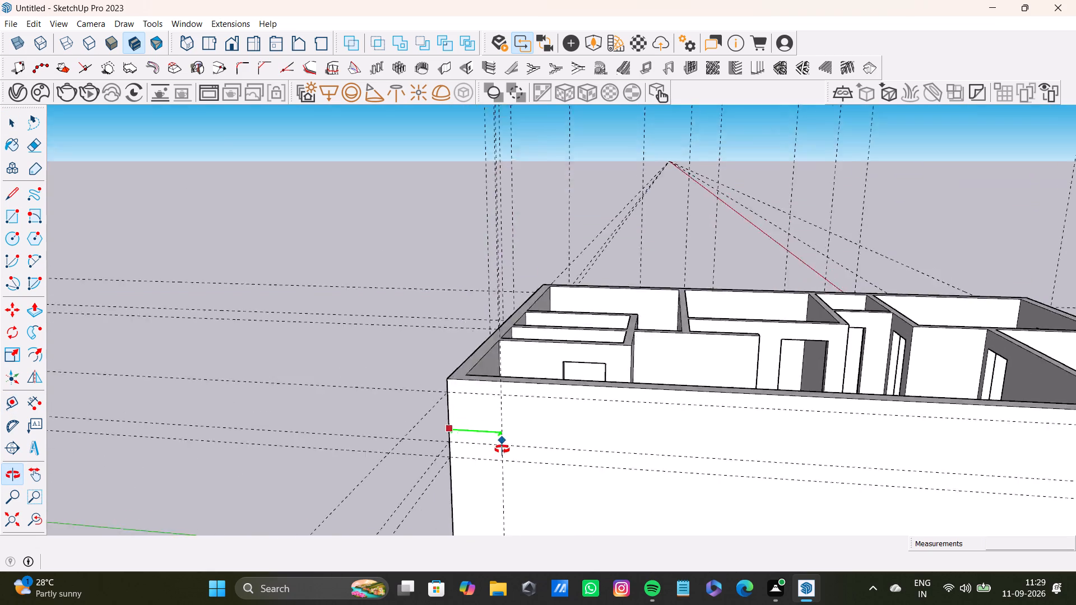
pyautogui.keyDown('shift'); pyautogui.moveTo(502, 449); pyautogui.dragTo(532, 438, button='middle'); pyautogui.keyUp('shift')
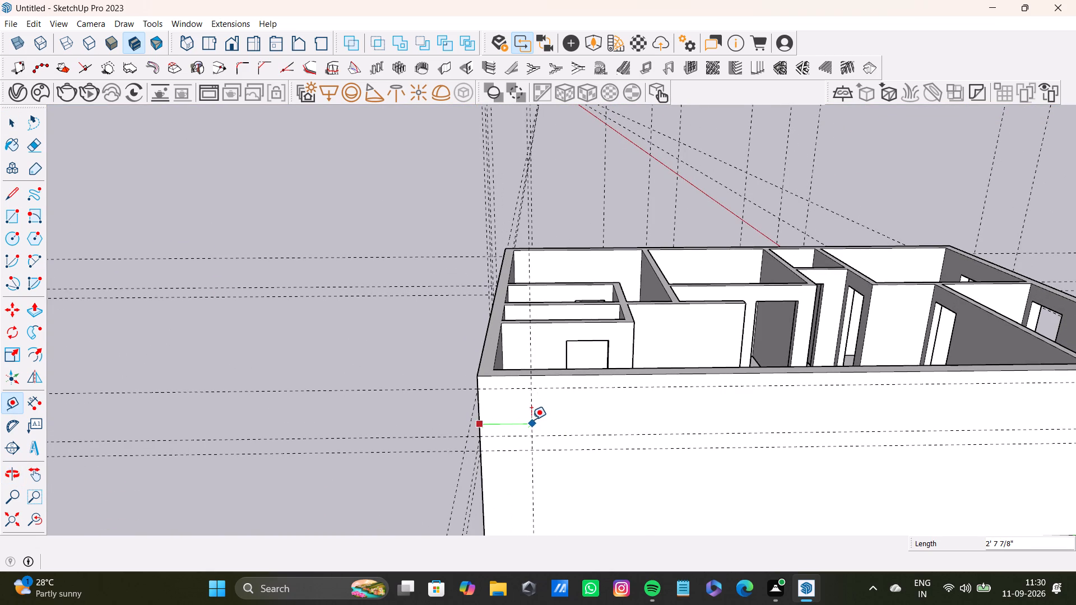
pyautogui.click(530, 420)
# Offset a second vertical guide about 6' 3" from the first along the long side wall.
pyautogui.click(531, 425)
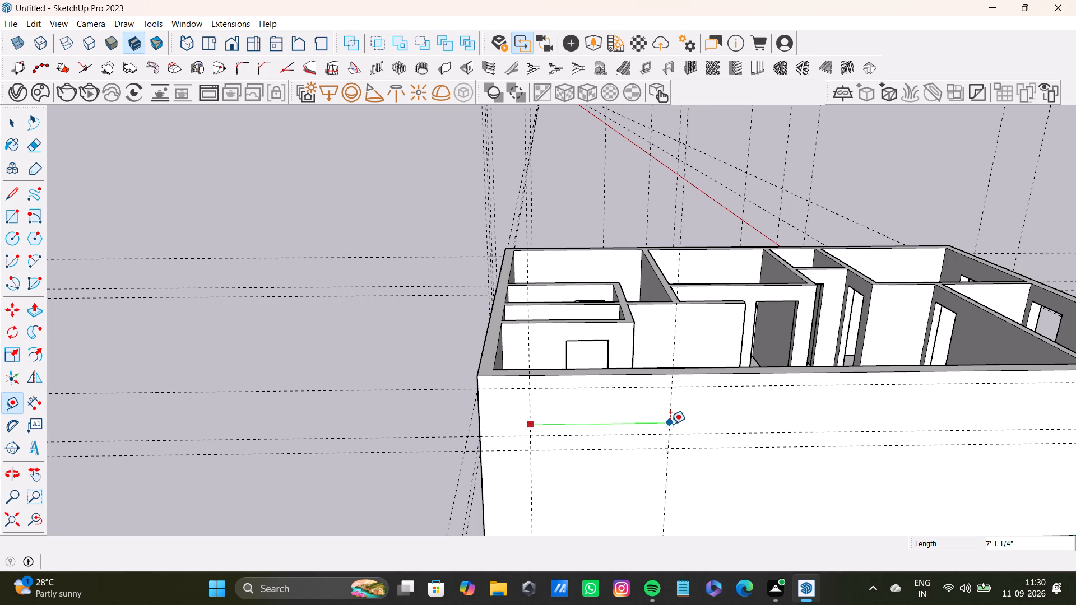
pyautogui.moveTo(662, 420); pyautogui.dragTo(628, 394, button='middle')
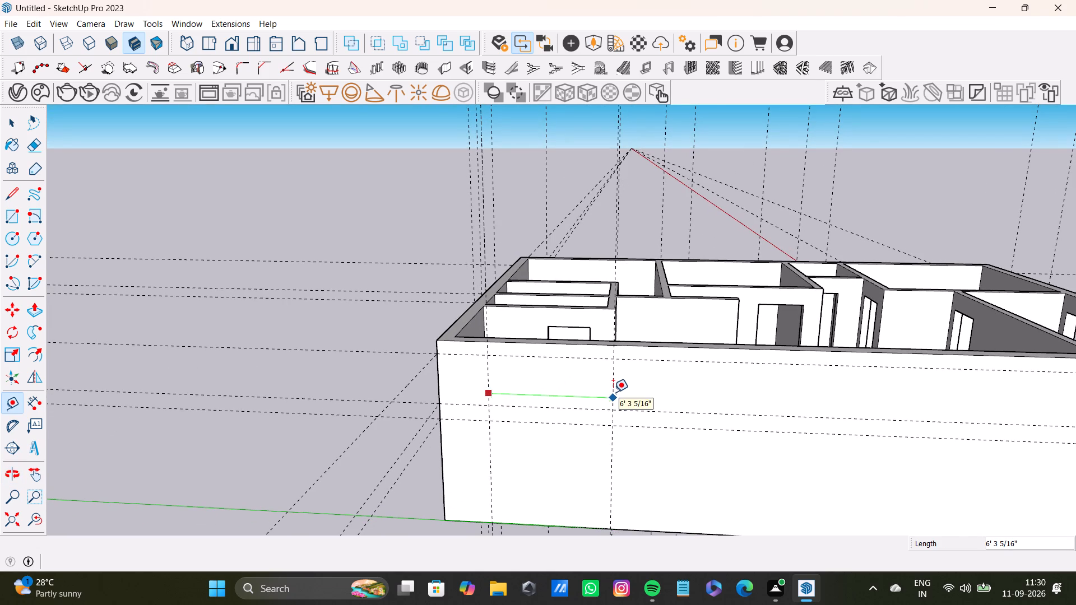
pyautogui.click(613, 392)
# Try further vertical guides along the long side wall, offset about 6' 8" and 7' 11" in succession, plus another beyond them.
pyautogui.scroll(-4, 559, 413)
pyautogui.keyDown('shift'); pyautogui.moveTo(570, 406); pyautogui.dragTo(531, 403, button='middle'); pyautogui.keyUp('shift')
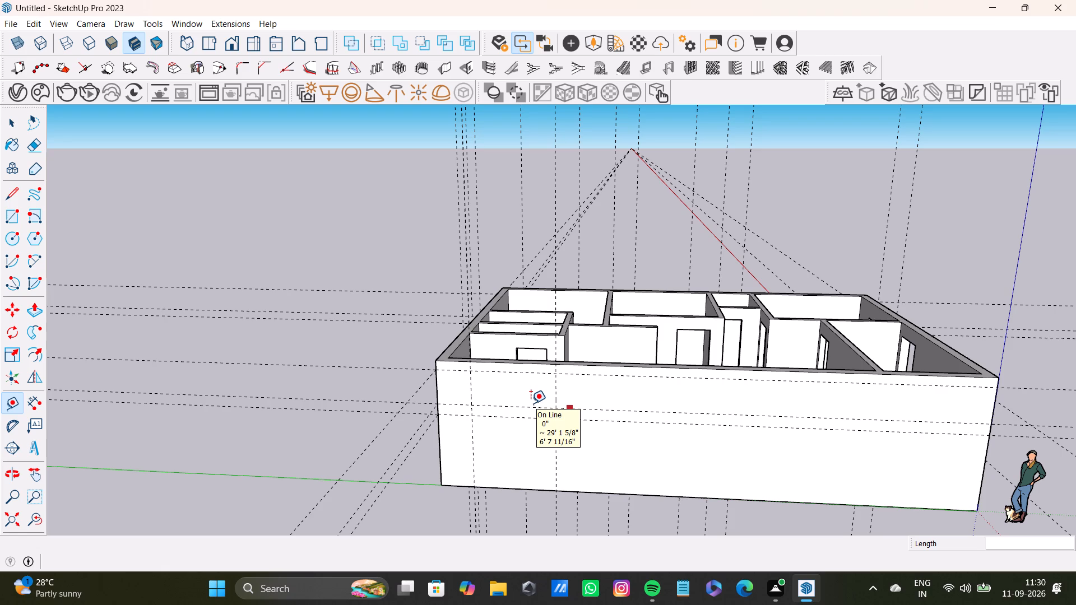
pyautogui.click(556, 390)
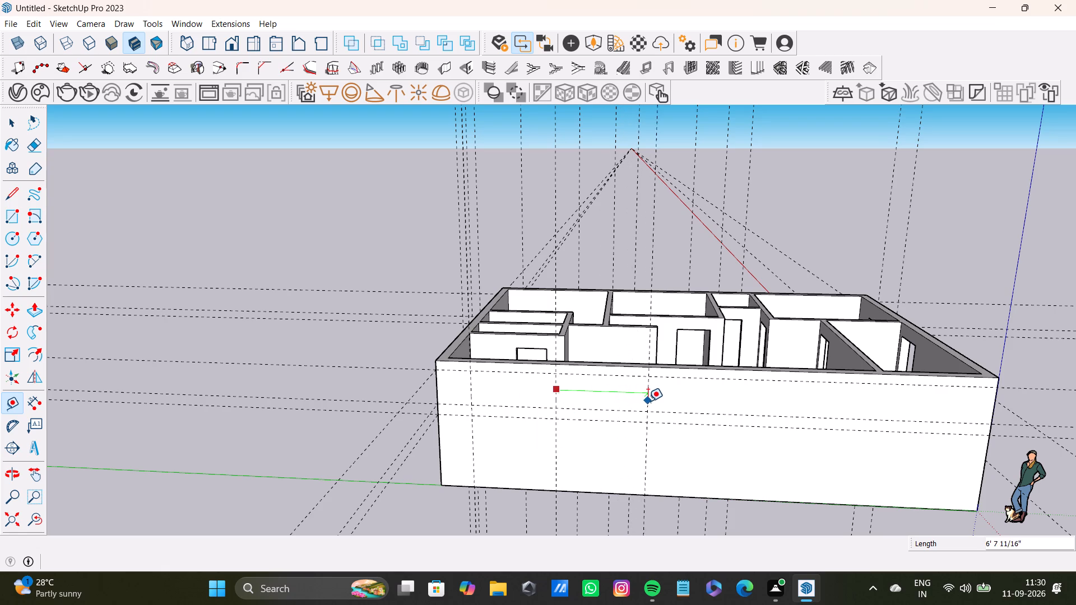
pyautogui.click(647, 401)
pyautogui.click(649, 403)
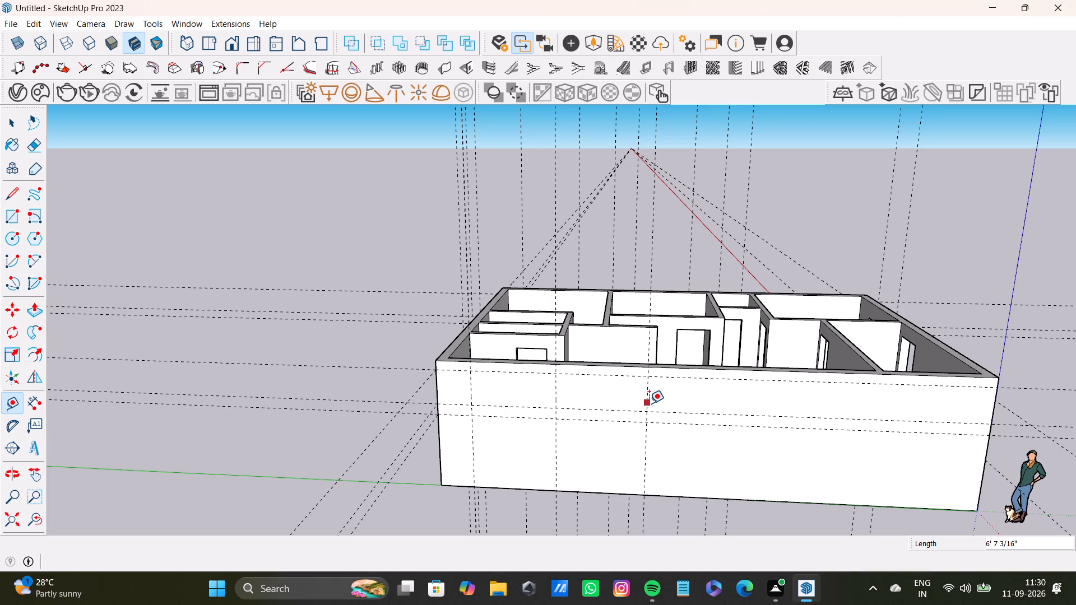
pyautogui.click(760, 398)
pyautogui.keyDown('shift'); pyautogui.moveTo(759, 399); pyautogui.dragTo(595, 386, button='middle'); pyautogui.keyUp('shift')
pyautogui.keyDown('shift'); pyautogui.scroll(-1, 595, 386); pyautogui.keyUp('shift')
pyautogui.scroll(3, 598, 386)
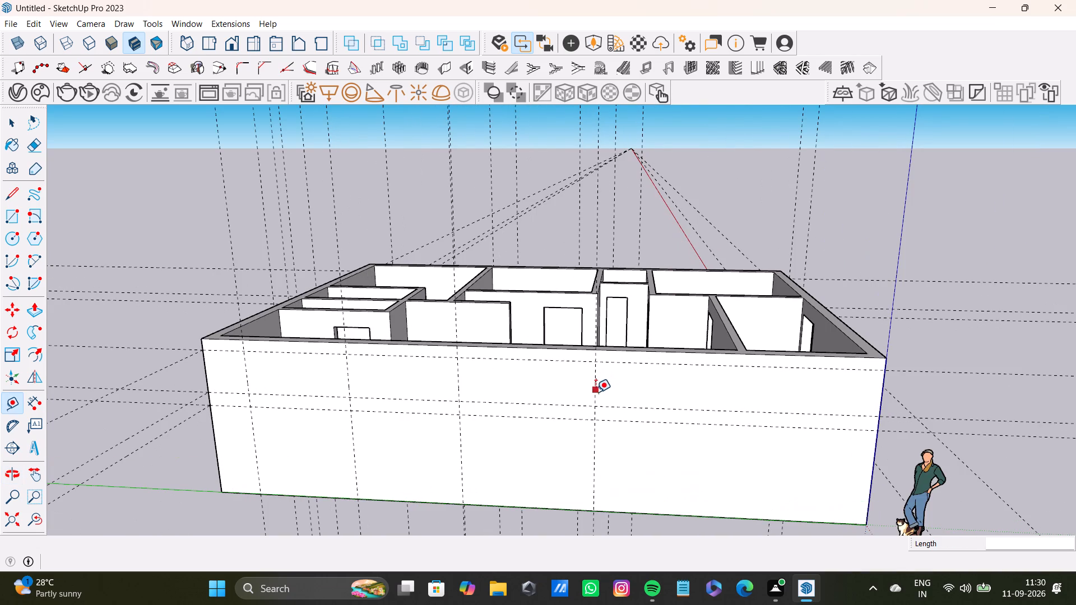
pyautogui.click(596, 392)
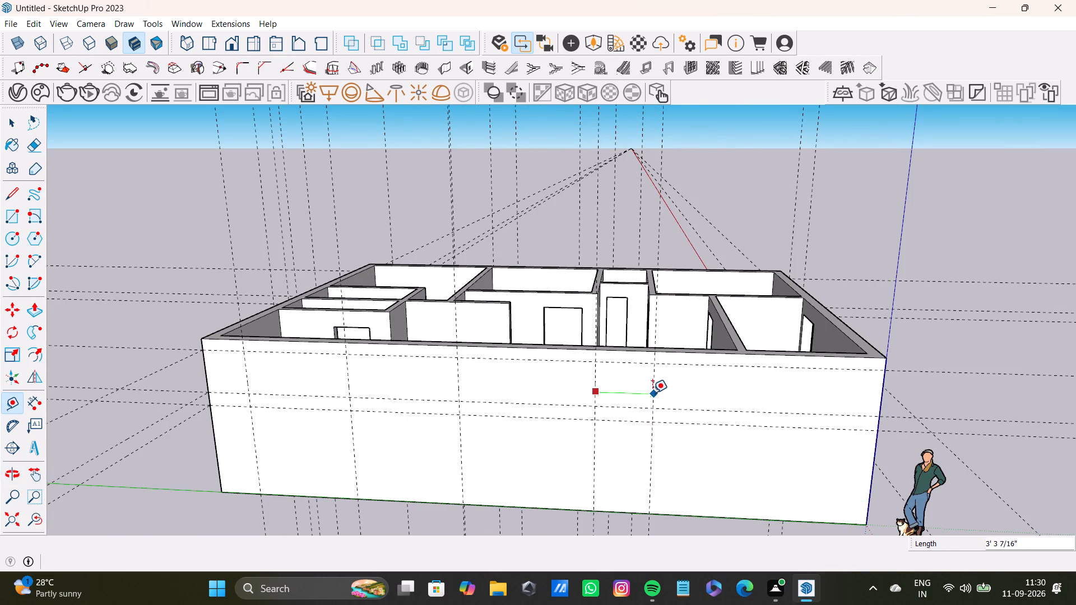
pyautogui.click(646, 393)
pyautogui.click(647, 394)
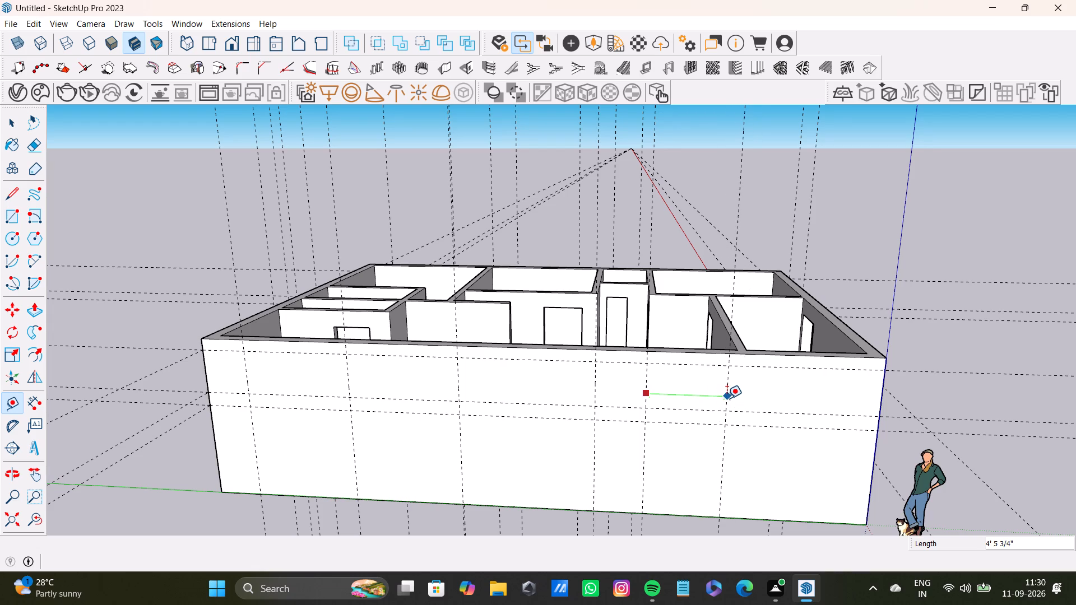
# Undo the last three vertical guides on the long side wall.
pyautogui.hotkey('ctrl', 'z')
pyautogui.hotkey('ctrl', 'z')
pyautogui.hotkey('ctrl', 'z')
# Offset a vertical guide about 3' beyond the long side wall's second vertical guide, and another about 8' 1" past that one.
pyautogui.keyDown('shift'); pyautogui.scroll(-1, 486, 394); pyautogui.keyUp('shift')
pyautogui.keyDown('shift'); pyautogui.moveTo(486, 394); pyautogui.dragTo(564, 379, button='middle'); pyautogui.keyUp('shift')
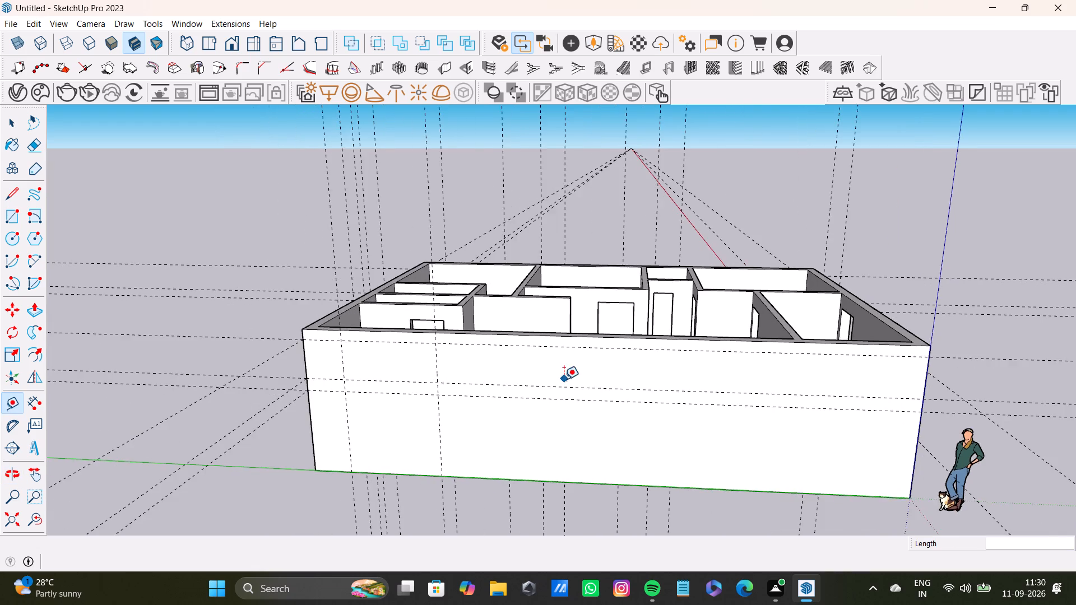
pyautogui.moveTo(564, 379); pyautogui.dragTo(591, 356, button='middle')
pyautogui.press('t')
pyautogui.scroll(3, 470, 352)
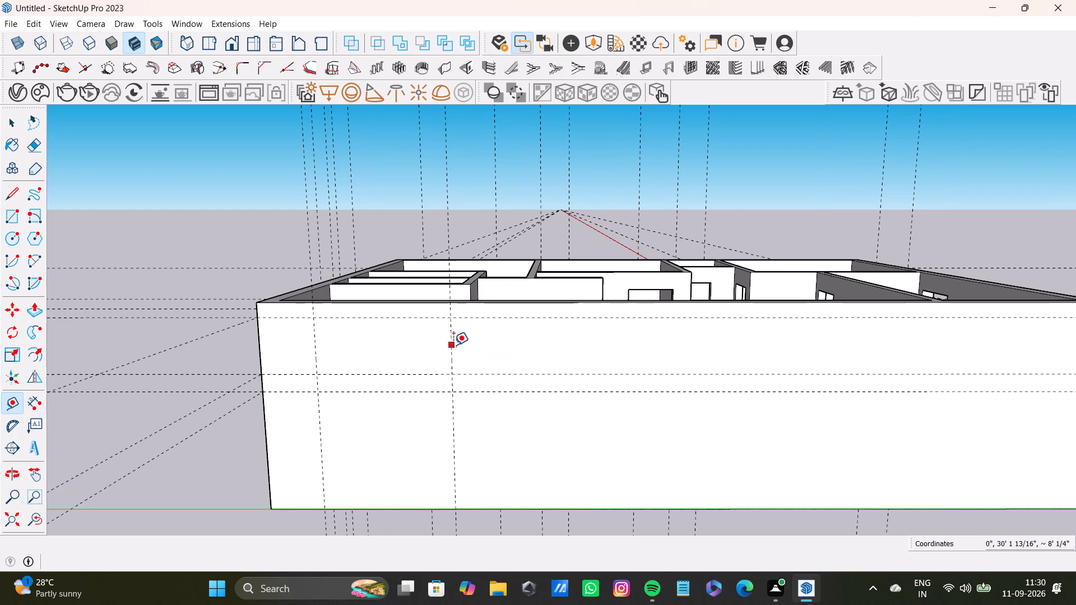
pyautogui.click(453, 345)
pyautogui.click(516, 347)
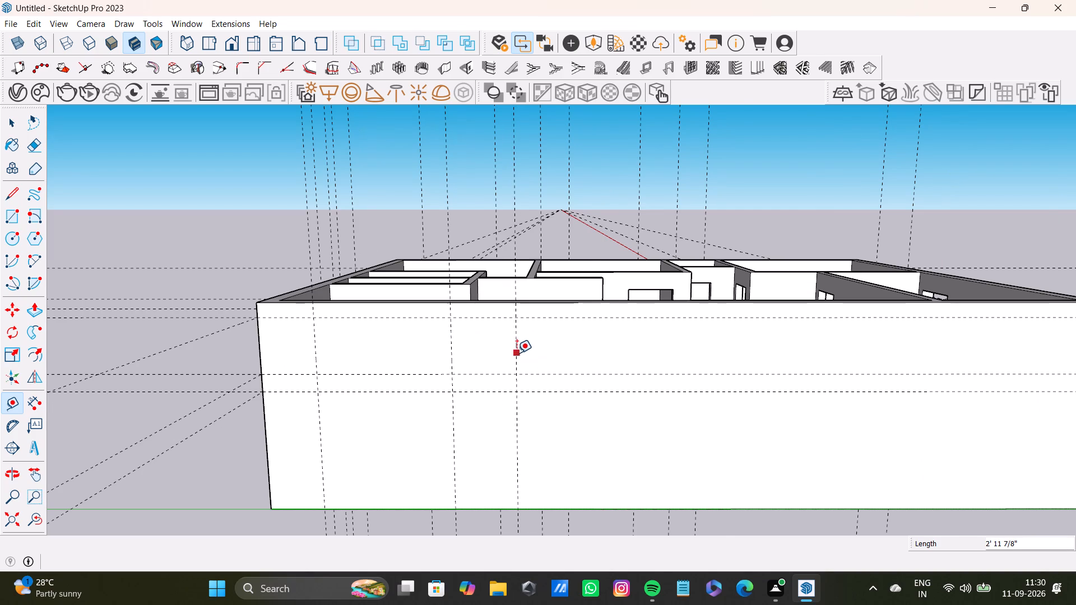
pyautogui.click(517, 353)
pyautogui.click(692, 359)
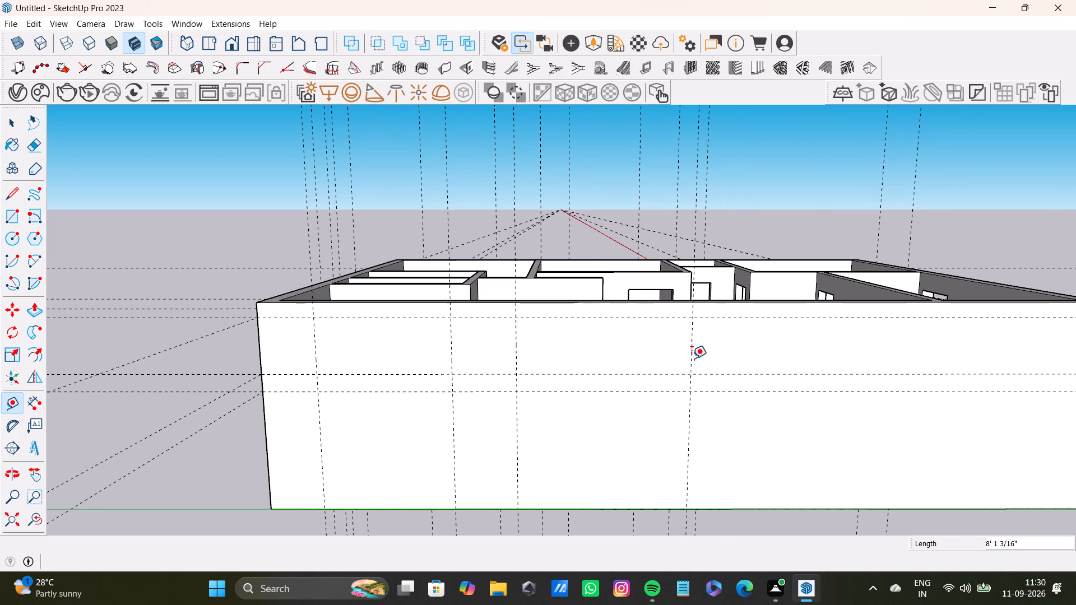
# Offset a vertical guide about 2' 9" beyond the long side wall's last guide, and another about 7' past that one.
pyautogui.keyDown('shift'); pyautogui.moveTo(713, 360); pyautogui.dragTo(590, 381, button='middle'); pyautogui.keyUp('shift')
pyautogui.scroll(2, 572, 377)
pyautogui.moveTo(568, 370); pyautogui.dragTo(574, 370)
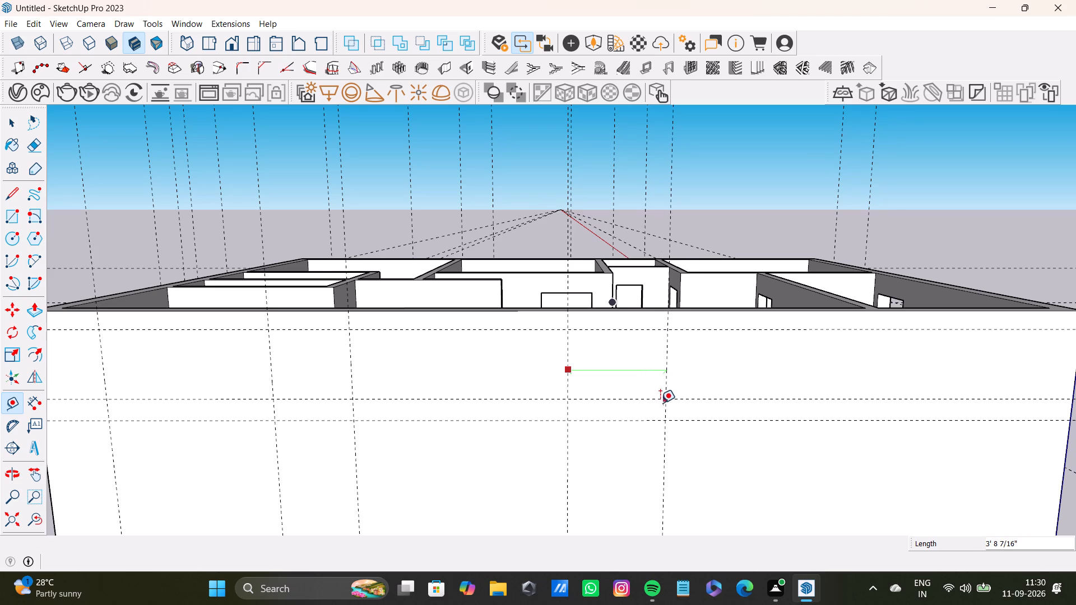
pyautogui.moveTo(663, 399); pyautogui.dragTo(635, 374, button='middle')
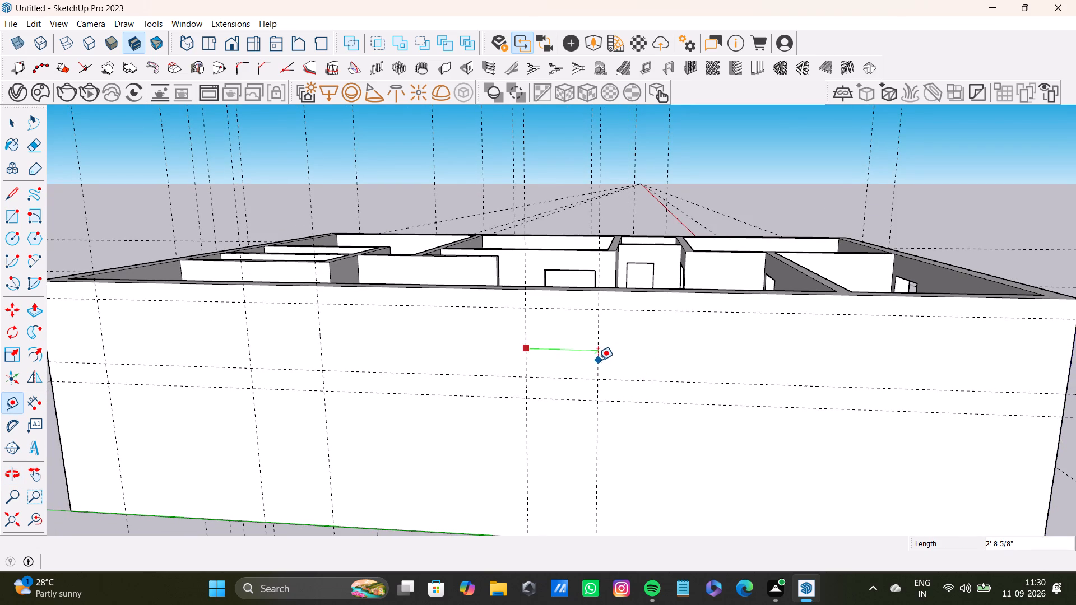
pyautogui.click(598, 360)
pyautogui.moveTo(600, 353); pyautogui.dragTo(606, 353)
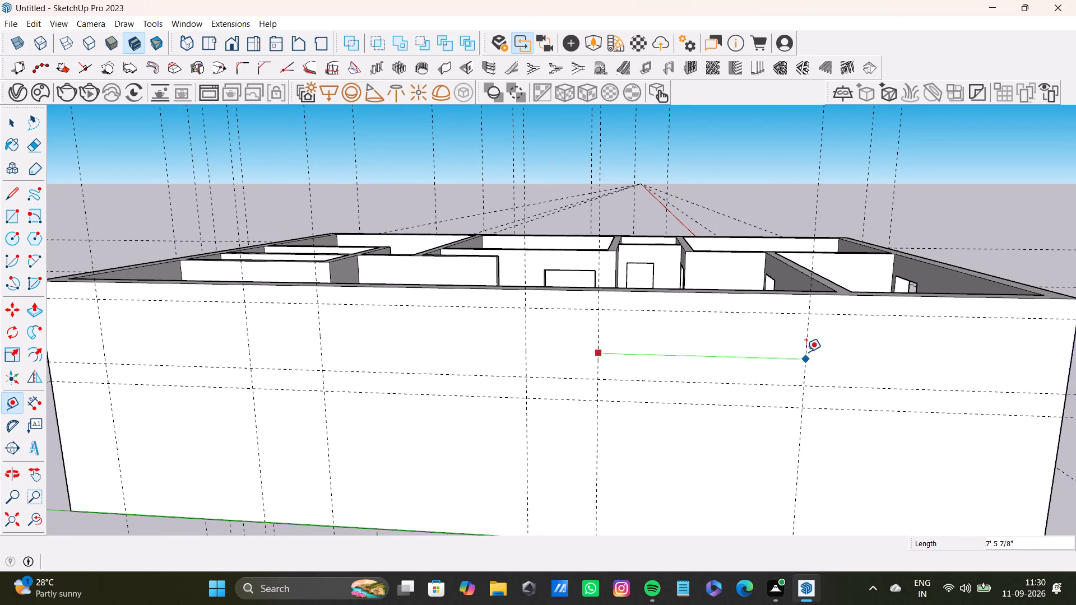
pyautogui.click(796, 355)
# Offset another vertical guide about 2' 7" further along the long side wall, and one about 1' 5" in from the wall's end edge.
pyautogui.keyDown('shift'); pyautogui.moveTo(781, 363); pyautogui.dragTo(620, 373, button='middle'); pyautogui.keyUp('shift')
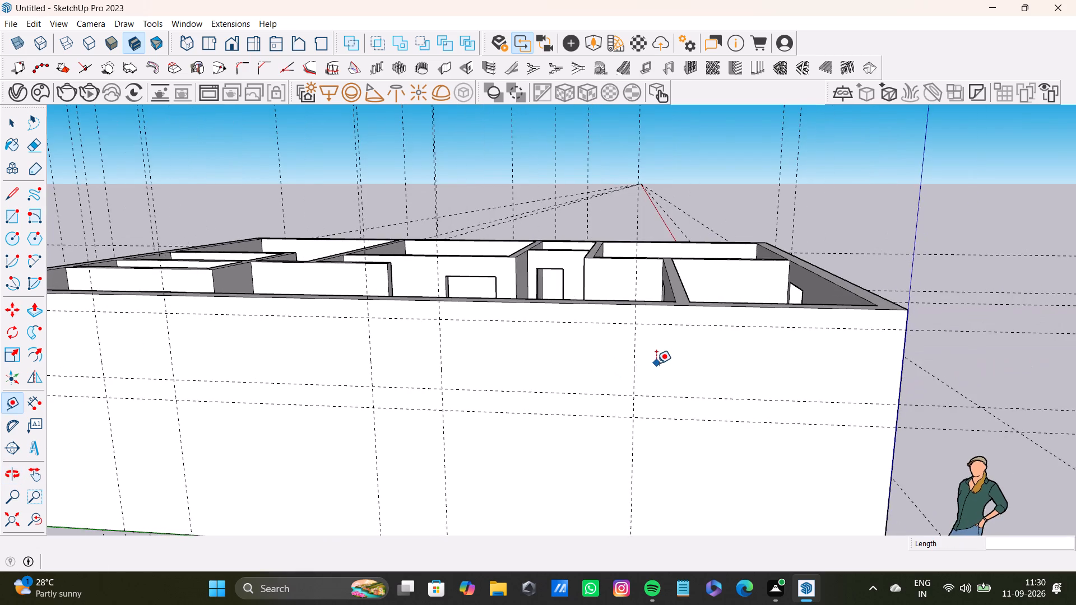
pyautogui.scroll(2, 656, 364)
pyautogui.click(633, 369)
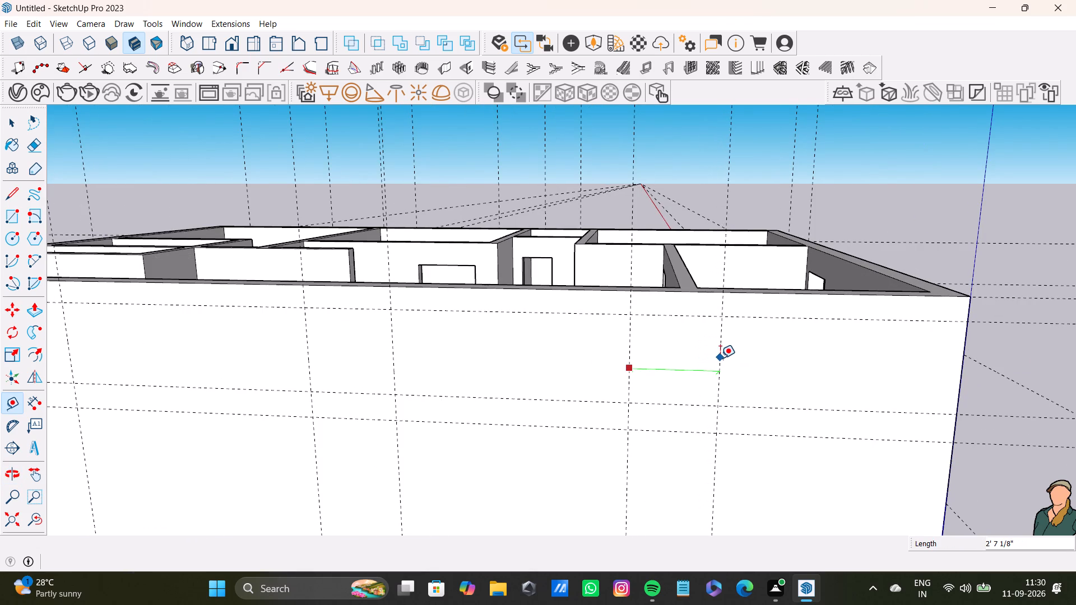
pyautogui.click(720, 358)
pyautogui.click(963, 373)
pyautogui.click(906, 381)
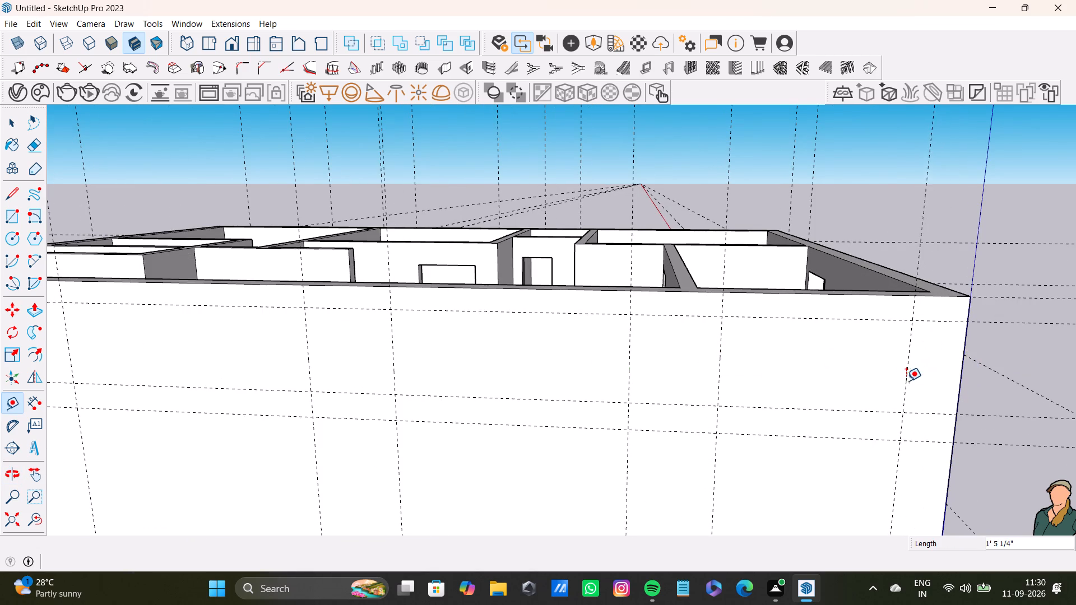
# Draw the long side wall's first window rectangle, about 6' 3" by 2' 8", from the top horizontal guide to the middle one.
pyautogui.scroll(-5, 878, 375)
pyautogui.keyDown('shift'); pyautogui.moveTo(874, 376); pyautogui.dragTo(549, 440, button='middle'); pyautogui.keyUp('shift')
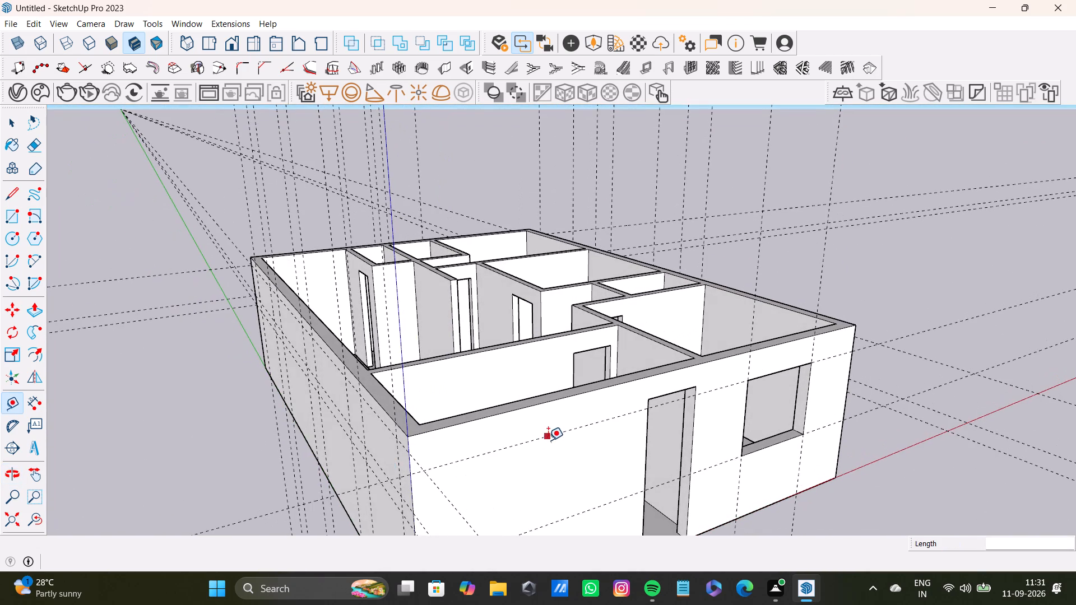
pyautogui.scroll(-4, 541, 457)
pyautogui.keyDown('shift'); pyautogui.moveTo(534, 459); pyautogui.dragTo(574, 413, button='middle'); pyautogui.keyUp('shift')
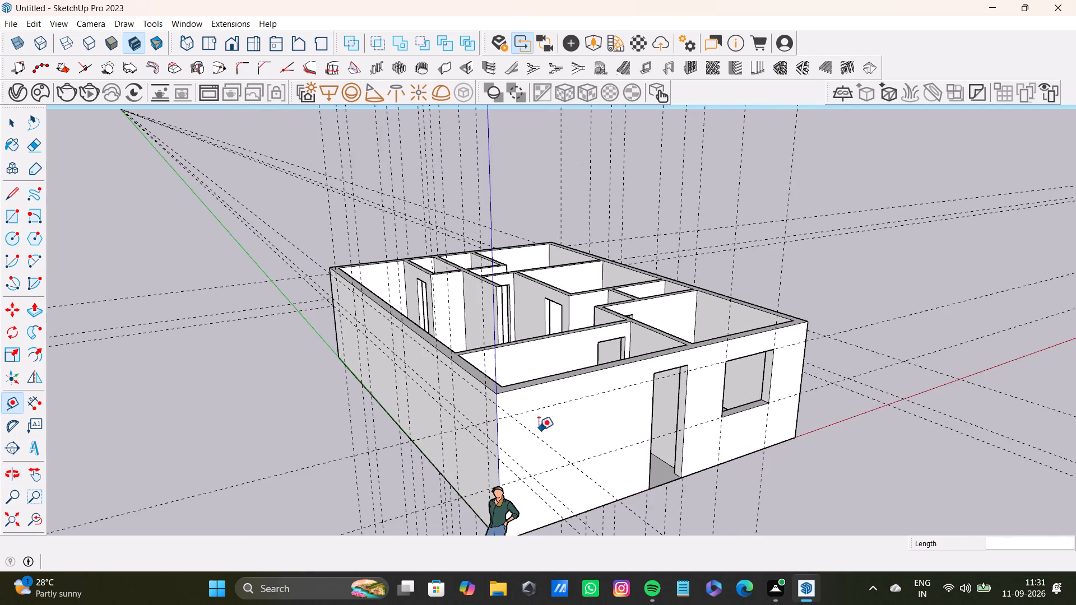
pyautogui.moveTo(537, 431); pyautogui.dragTo(818, 415, button='middle')
pyautogui.scroll(6, 585, 400)
pyautogui.keyDown('shift'); pyautogui.moveTo(435, 379); pyautogui.dragTo(678, 398, button='middle'); pyautogui.keyUp('shift')
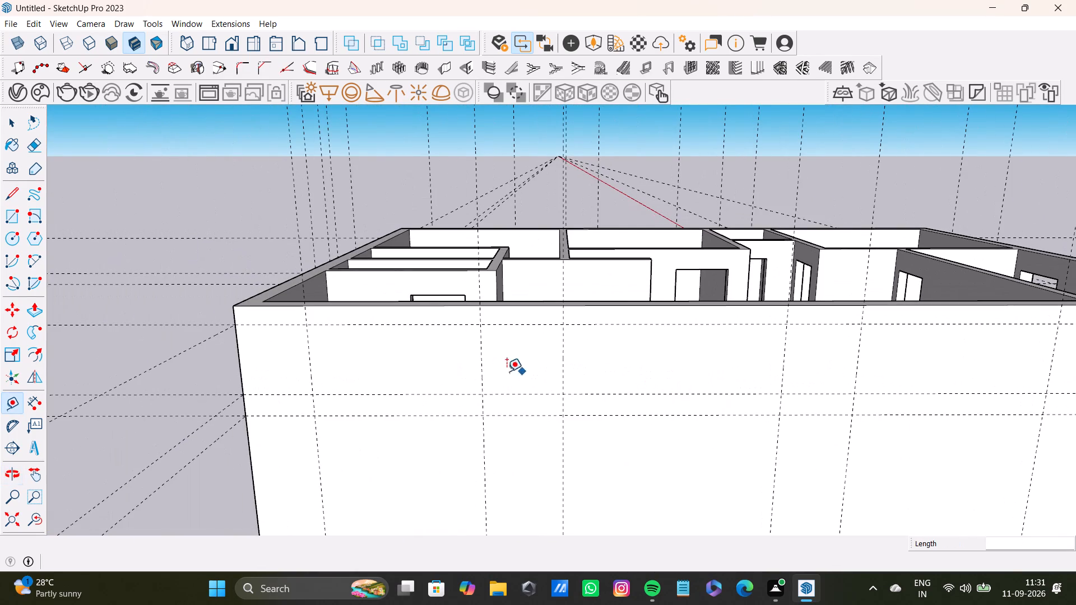
pyautogui.press('r')
pyautogui.scroll(6, 316, 348)
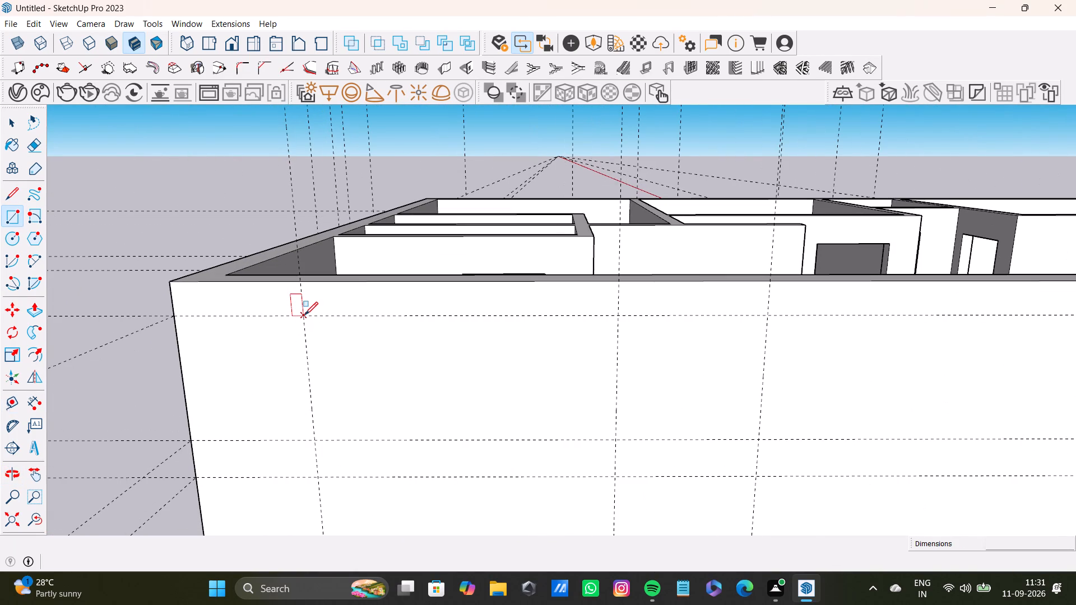
pyautogui.click(305, 315)
pyautogui.scroll(-4, 560, 418)
pyautogui.moveTo(577, 427); pyautogui.dragTo(558, 374, button='middle')
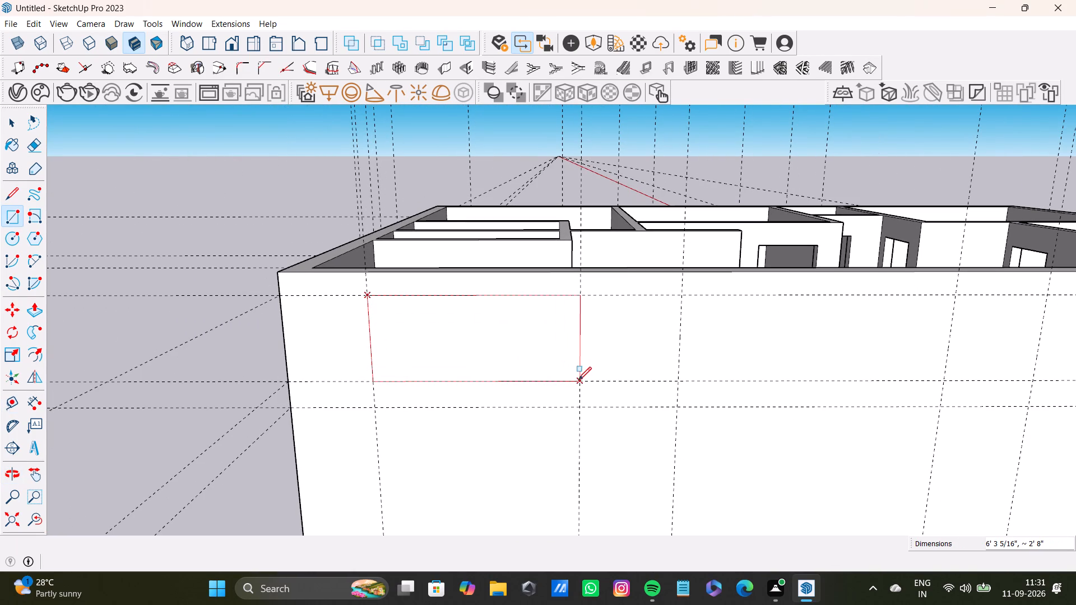
pyautogui.click(581, 380)
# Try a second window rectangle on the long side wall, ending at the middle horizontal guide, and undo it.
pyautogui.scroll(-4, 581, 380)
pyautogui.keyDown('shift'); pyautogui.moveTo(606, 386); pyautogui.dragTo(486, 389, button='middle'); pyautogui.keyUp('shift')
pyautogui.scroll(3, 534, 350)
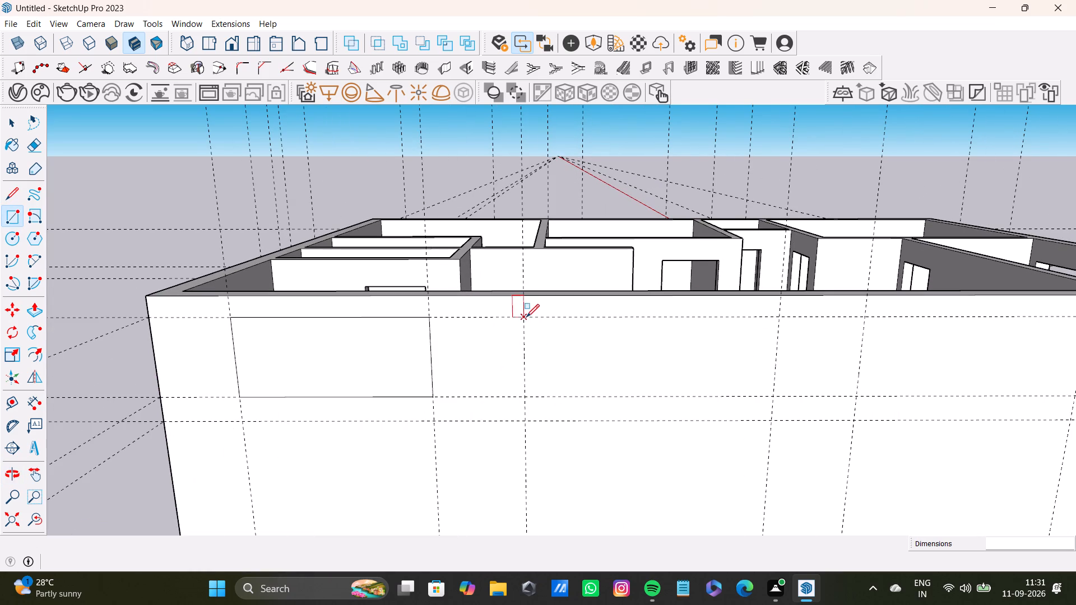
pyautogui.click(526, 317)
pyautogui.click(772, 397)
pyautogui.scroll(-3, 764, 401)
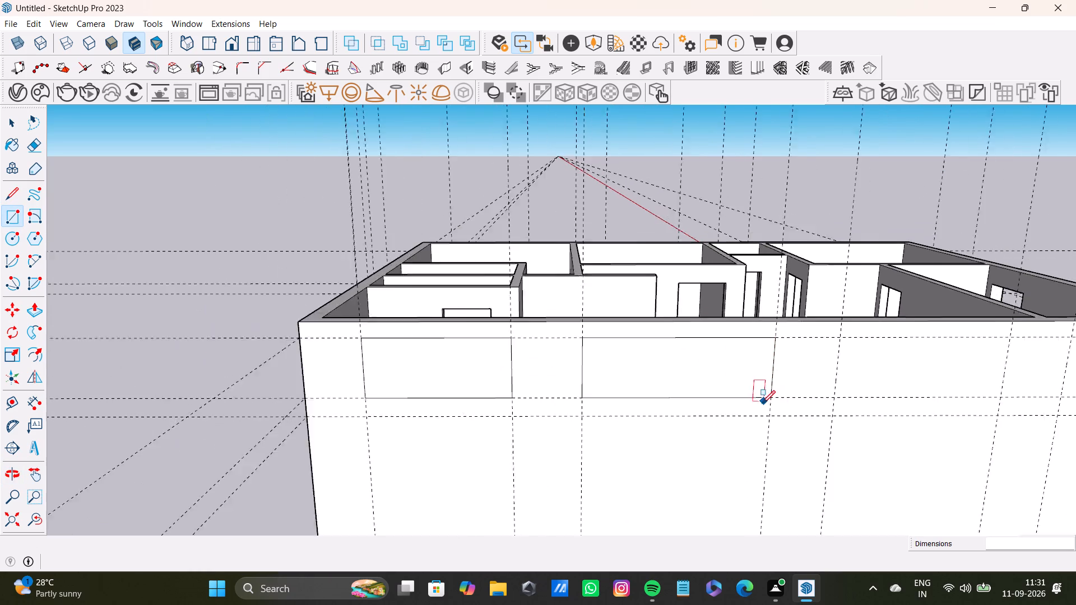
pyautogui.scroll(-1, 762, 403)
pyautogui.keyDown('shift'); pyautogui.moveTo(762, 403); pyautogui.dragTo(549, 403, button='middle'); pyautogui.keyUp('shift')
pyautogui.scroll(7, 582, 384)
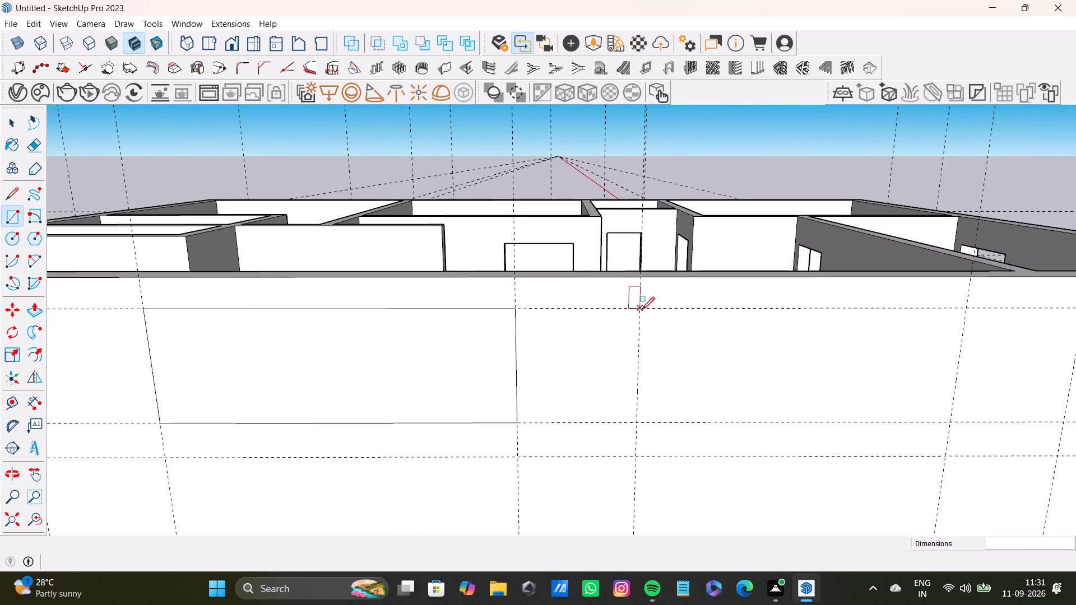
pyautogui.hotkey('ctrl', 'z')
# Draw the second window rectangle, about 8' 1" by 3' 6", and the third between the following guide pair, both reaching the lowest horizontal guide.
pyautogui.scroll(-4, 476, 393)
pyautogui.keyDown('shift'); pyautogui.moveTo(475, 394); pyautogui.dragTo(527, 343, button='middle'); pyautogui.keyUp('shift')
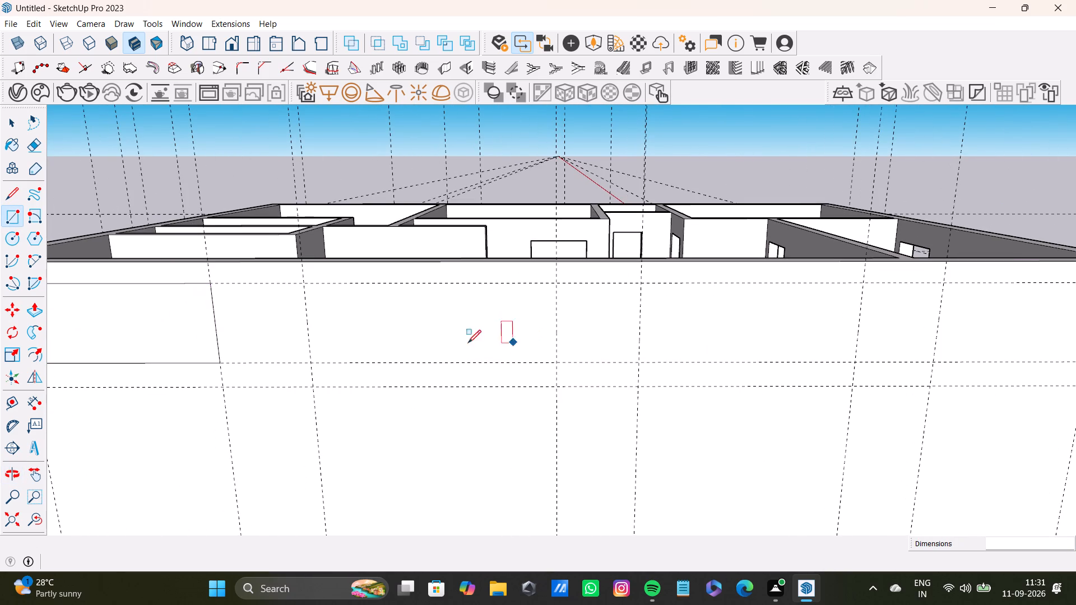
pyautogui.click(302, 283)
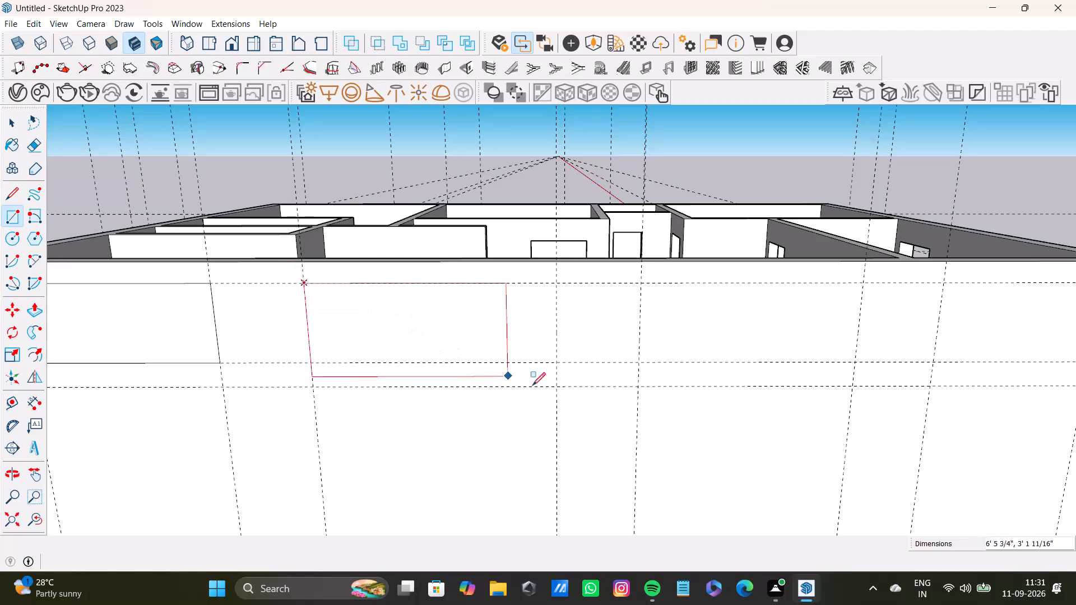
pyautogui.click(560, 389)
pyautogui.click(642, 285)
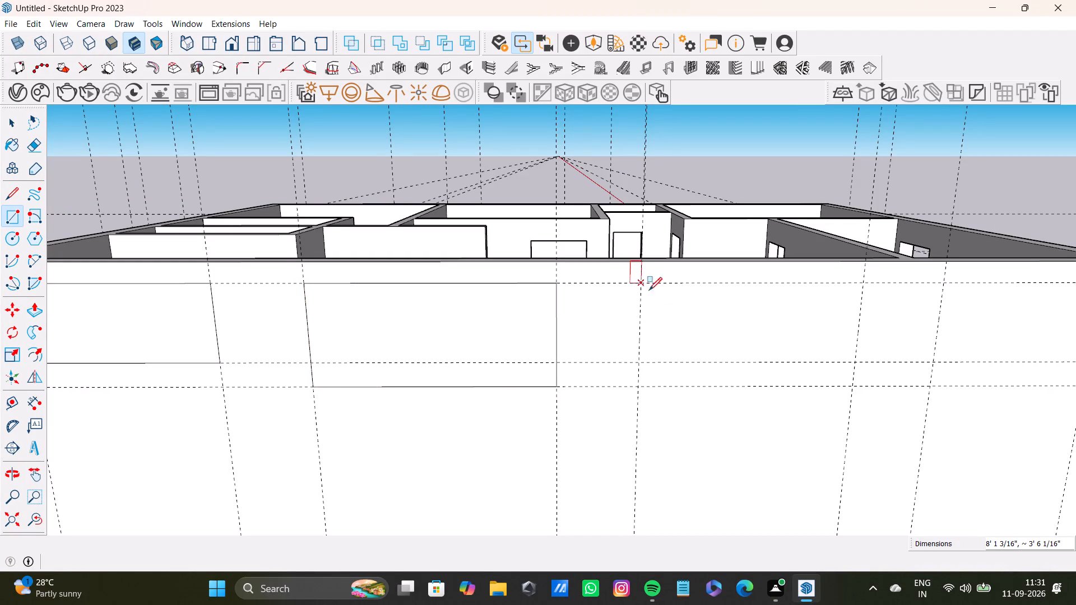
pyautogui.click(851, 387)
# Draw the fourth window rectangle, about 5' 2" by 2' 8", between the last two vertical guides near the long side wall's end.
pyautogui.scroll(-3, 852, 387)
pyautogui.keyDown('shift'); pyautogui.moveTo(855, 390); pyautogui.dragTo(851, 392, button='middle'); pyautogui.keyUp('shift')
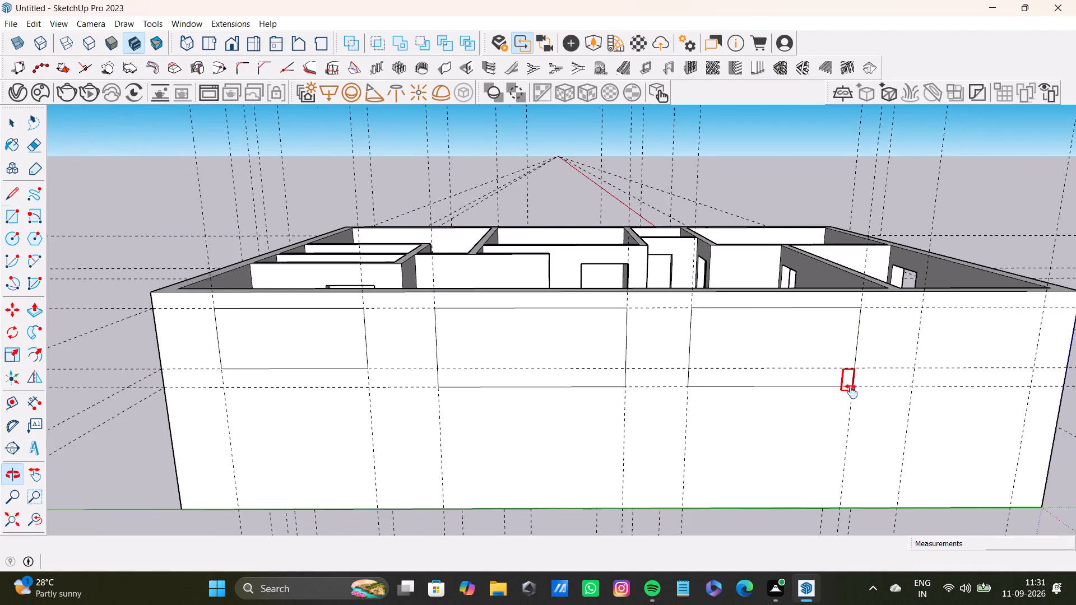
pyautogui.keyDown('shift'); pyautogui.moveTo(851, 392); pyautogui.dragTo(623, 394, button='middle'); pyautogui.keyUp('shift')
pyautogui.scroll(4, 678, 353)
pyautogui.click(685, 288)
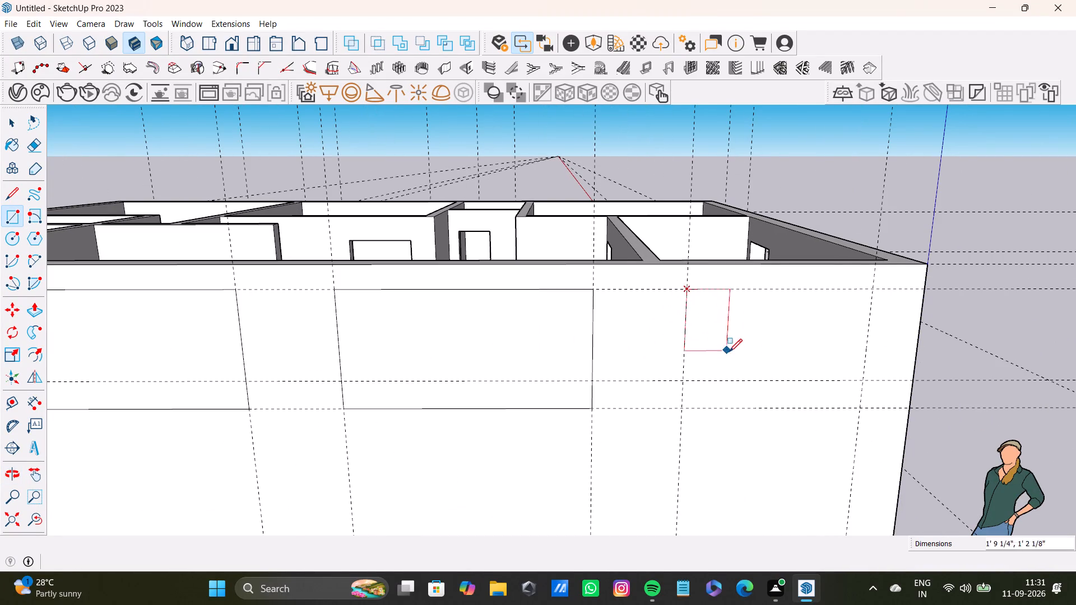
pyautogui.click(862, 379)
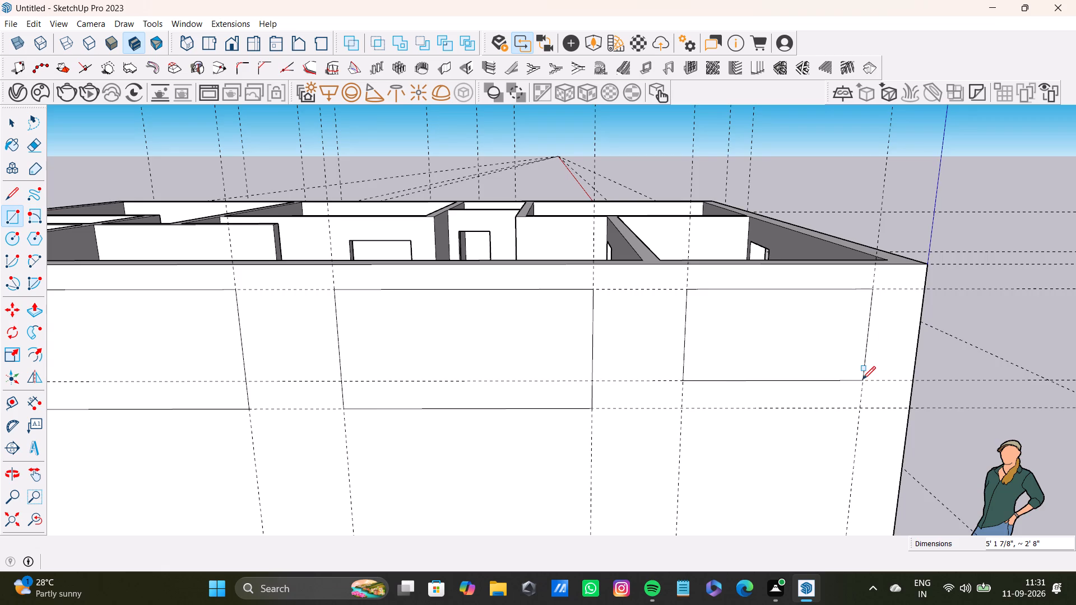
pyautogui.press('space')
# Draw two window rectangles on the short end wall outside the two small rooms, from the top horizontal guide to the middle one.
pyautogui.scroll(-9, 707, 373)
pyautogui.keyDown('shift'); pyautogui.moveTo(623, 386); pyautogui.dragTo(736, 402, button='middle'); pyautogui.keyUp('shift')
pyautogui.moveTo(456, 346); pyautogui.dragTo(455, 346, button='middle')
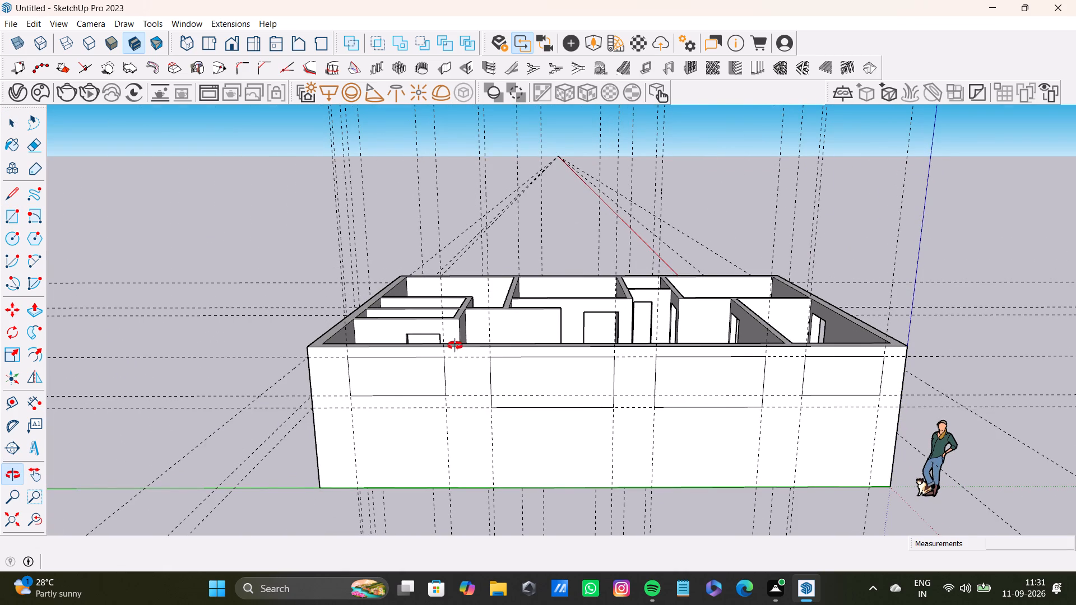
pyautogui.moveTo(455, 346); pyautogui.dragTo(642, 561, button='middle')
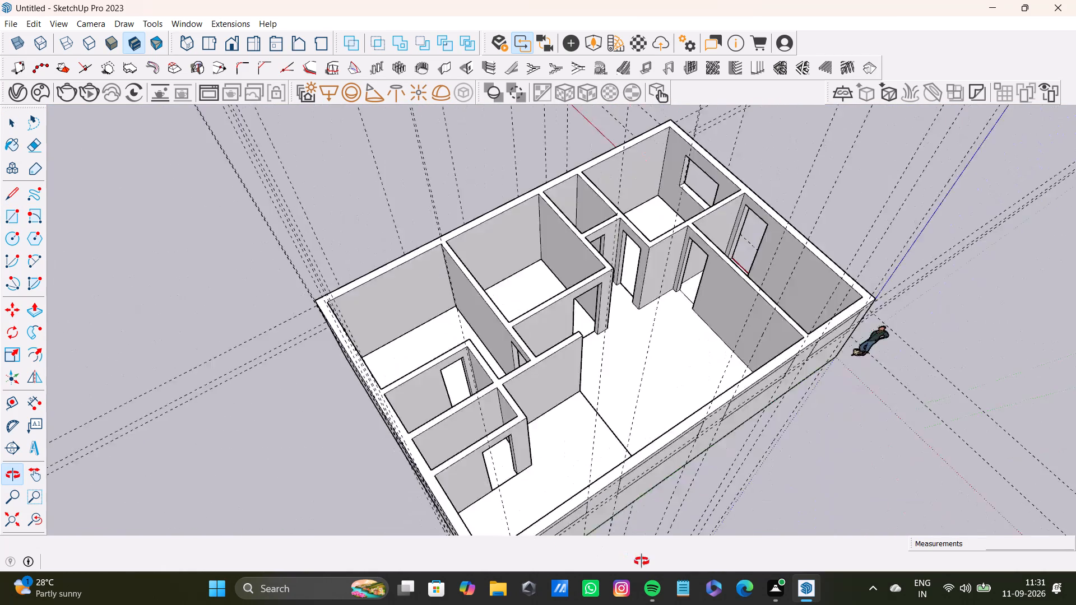
pyautogui.moveTo(642, 561); pyautogui.dragTo(847, 489, button='middle')
pyautogui.scroll(6, 507, 444)
pyautogui.keyDown('shift'); pyautogui.moveTo(502, 439); pyautogui.dragTo(535, 329, button='middle'); pyautogui.keyUp('shift')
pyautogui.scroll(3, 709, 436)
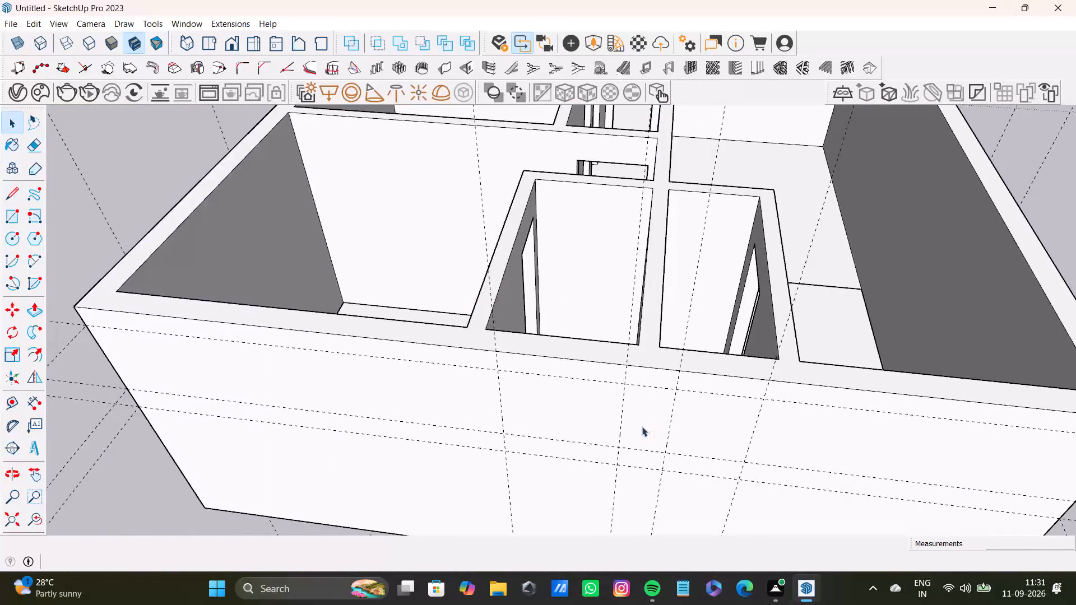
pyautogui.moveTo(642, 426); pyautogui.dragTo(646, 402, button='middle')
pyautogui.press('r')
pyautogui.scroll(3, 513, 353)
pyautogui.click(495, 333)
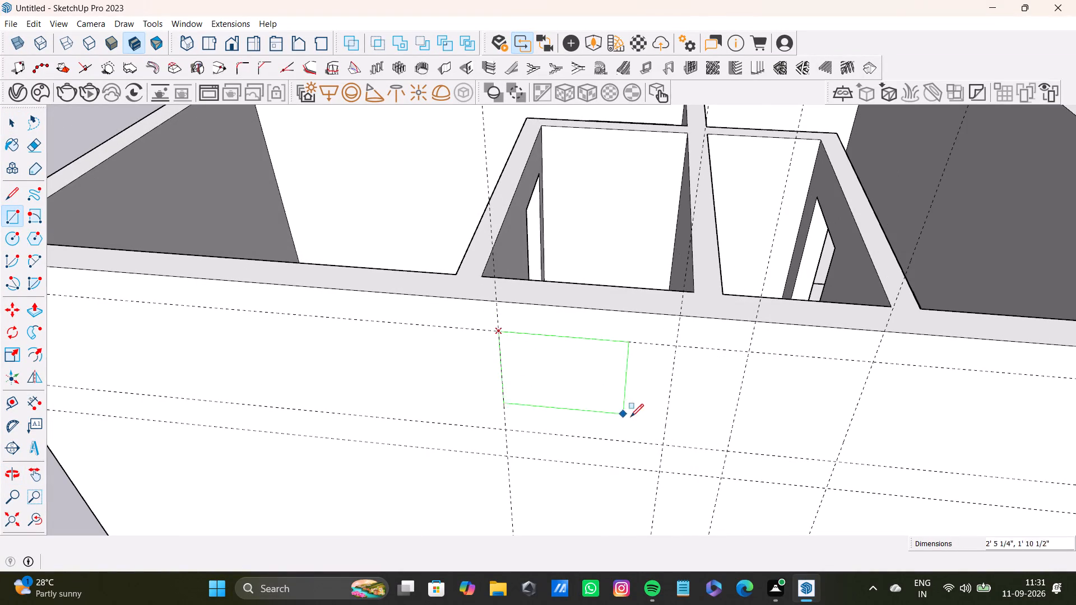
pyautogui.click(662, 445)
pyautogui.click(749, 353)
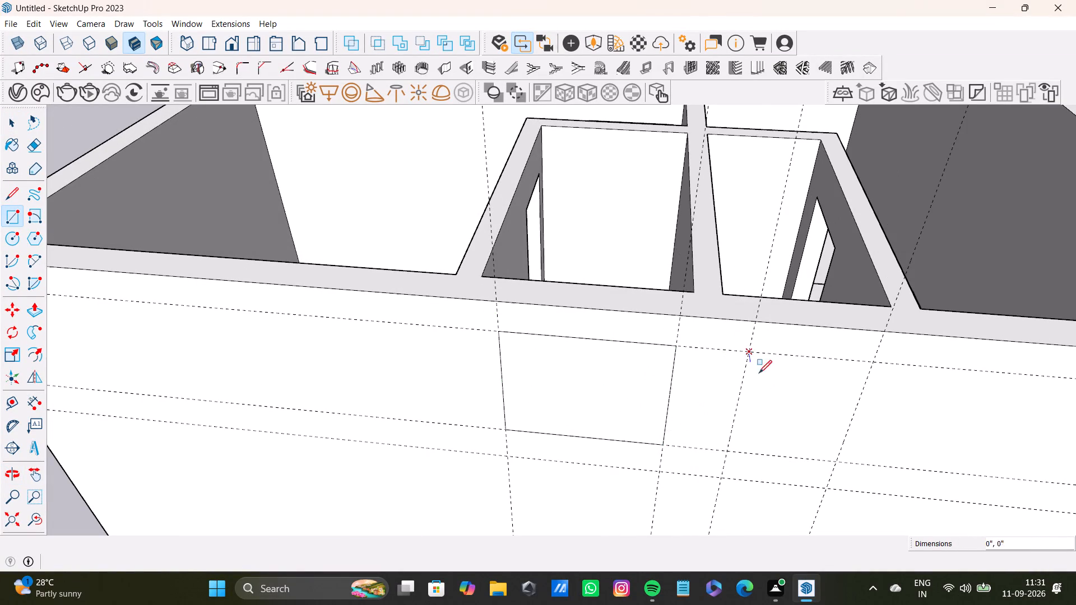
pyautogui.click(835, 466)
# Push the narrowest window rectangle on the opposite long wall 9" through the wall to cut its opening.
pyautogui.scroll(-8, 808, 466)
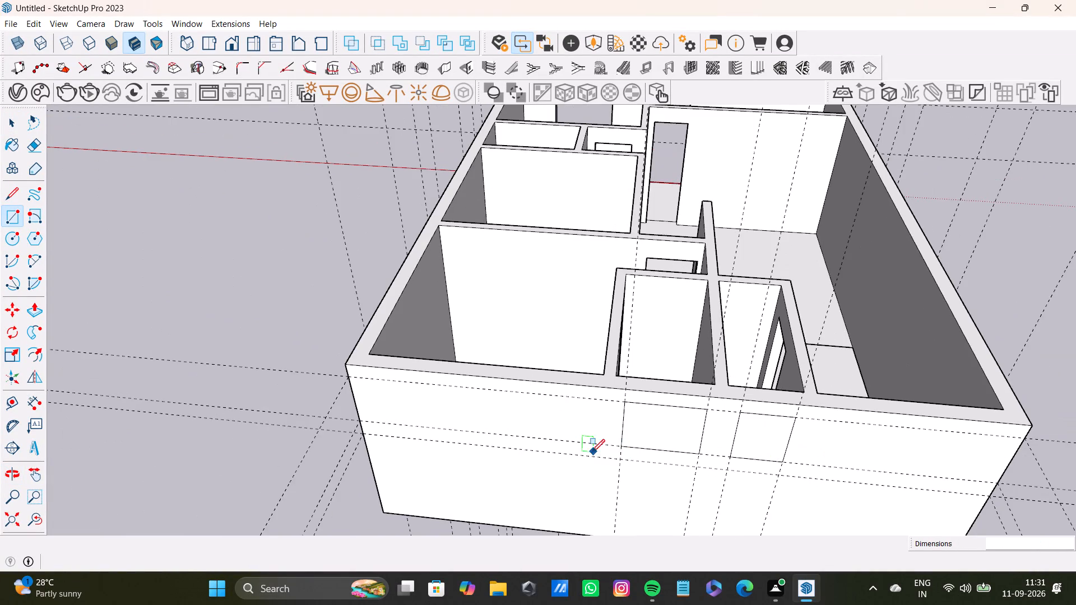
pyautogui.moveTo(404, 414); pyautogui.dragTo(742, 361, button='middle')
pyautogui.scroll(3, 620, 272)
pyautogui.moveTo(539, 317); pyautogui.dragTo(858, 364, button='middle')
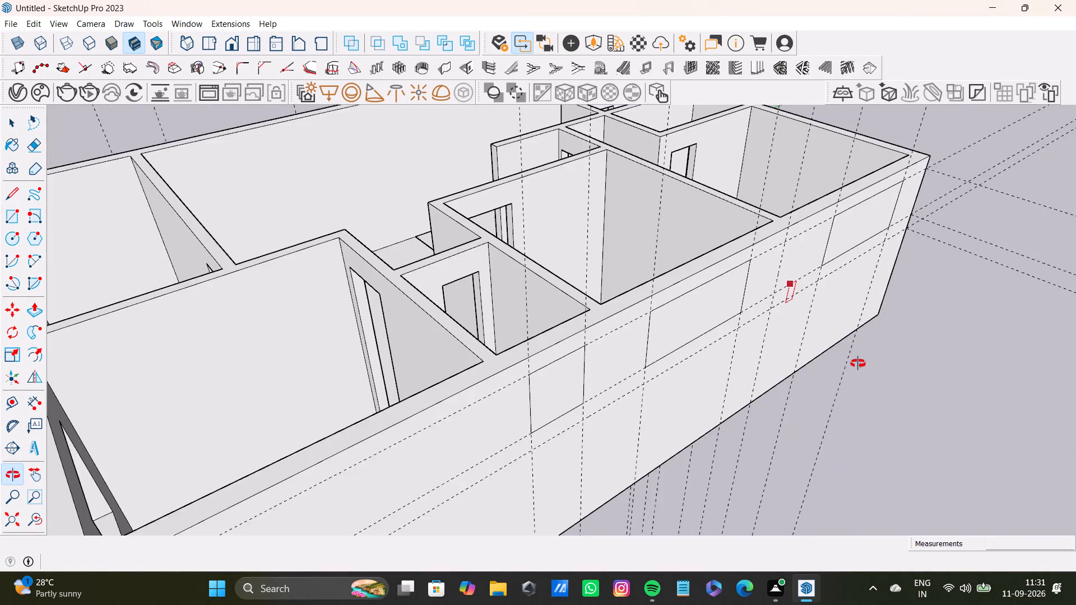
pyautogui.moveTo(858, 364); pyautogui.dragTo(859, 367, button='middle')
pyautogui.moveTo(706, 388); pyautogui.dragTo(531, 405, button='middle')
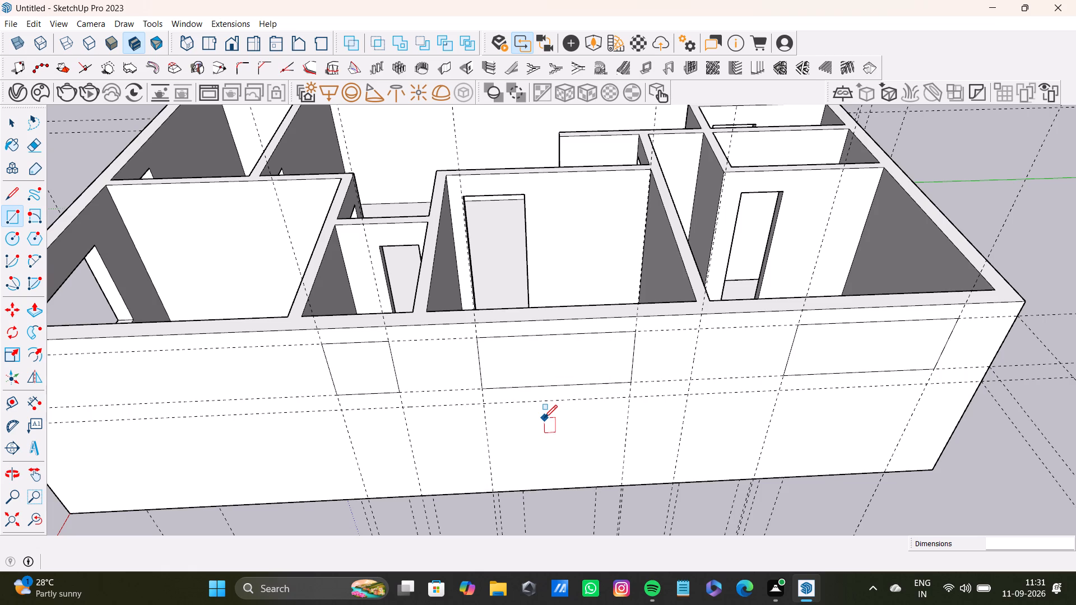
pyautogui.press('space')
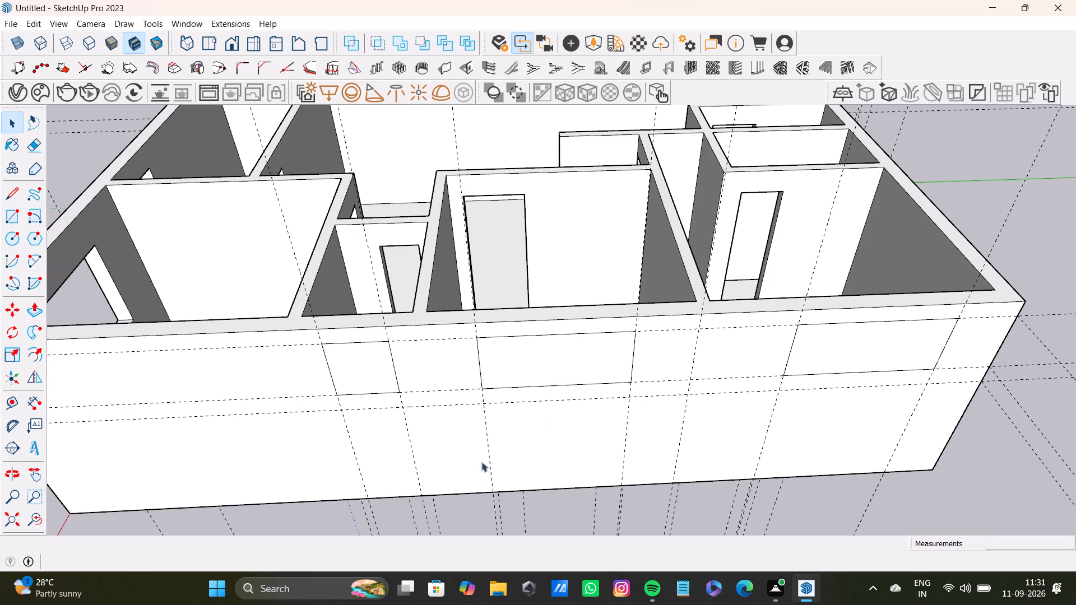
pyautogui.scroll(-11, 346, 383)
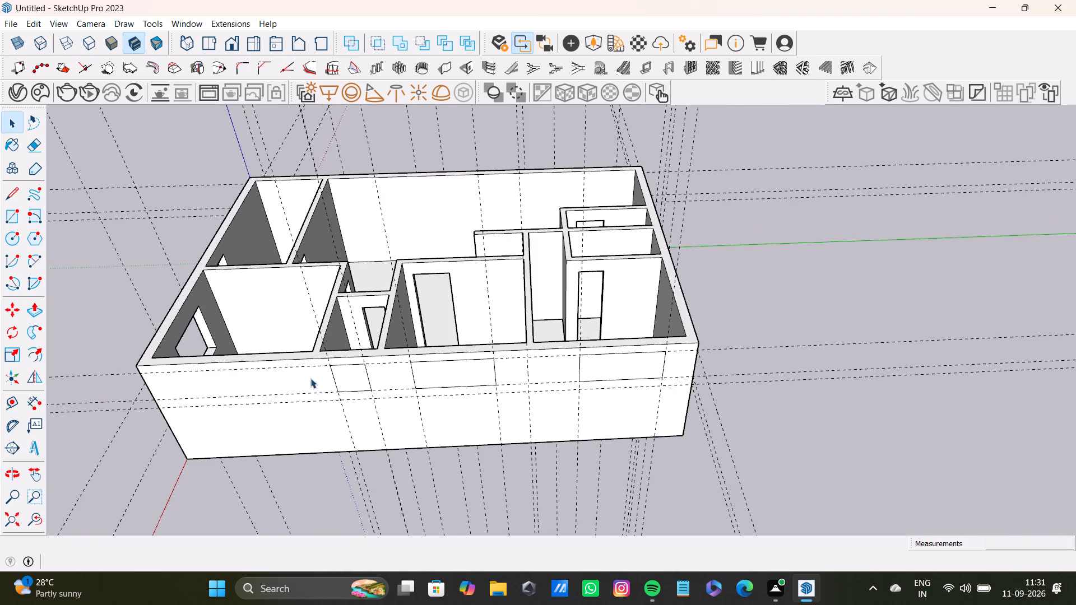
pyautogui.keyDown('shift'); pyautogui.moveTo(310, 378); pyautogui.dragTo(420, 364, button='middle'); pyautogui.keyUp('shift')
pyautogui.scroll(14, 397, 360)
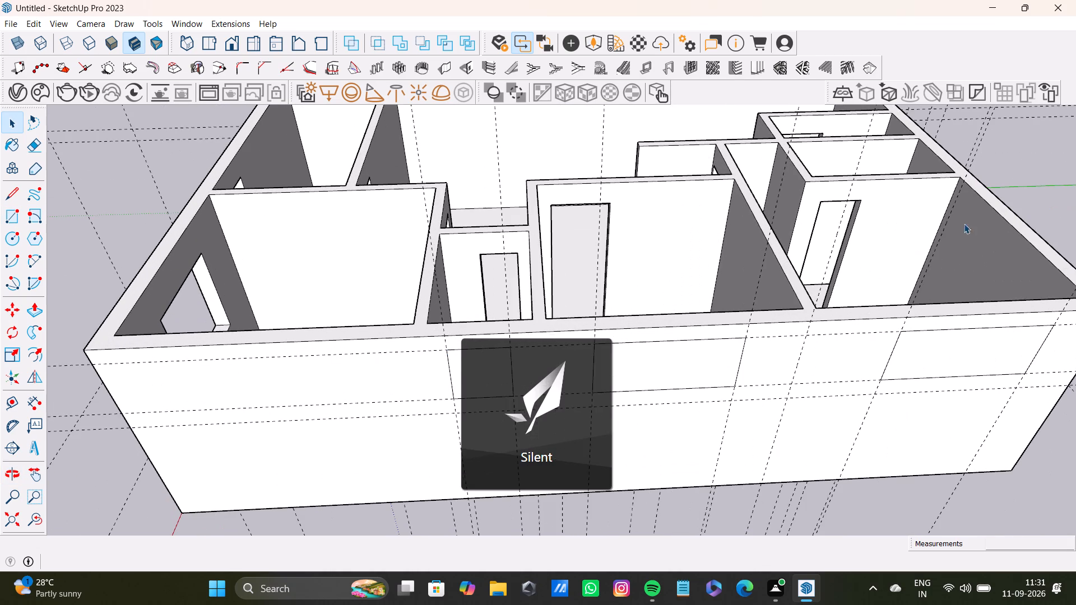
pyautogui.click(1010, 165)
pyautogui.click(493, 367)
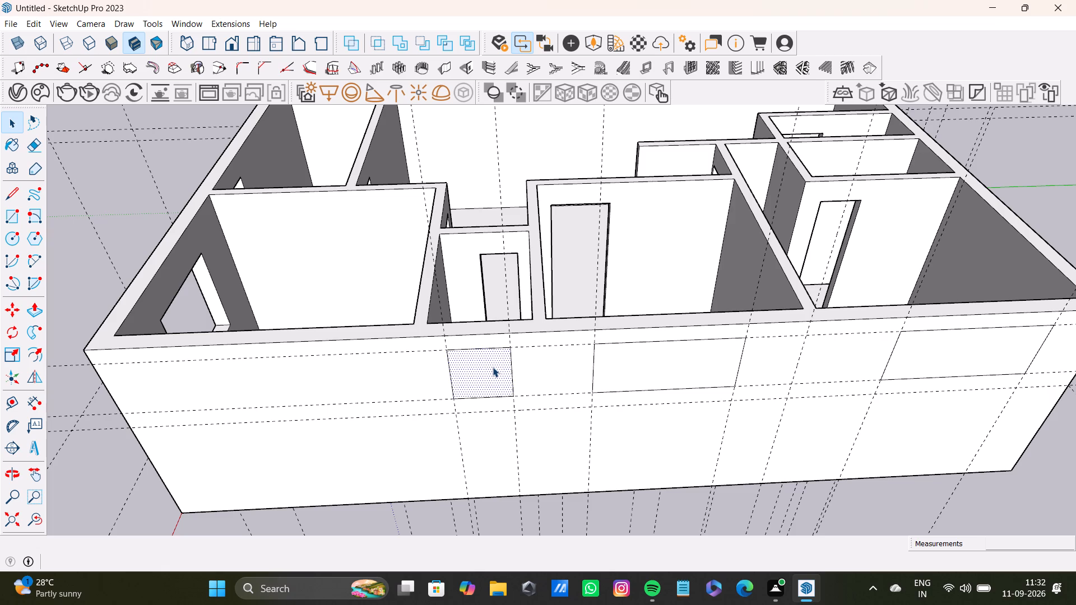
pyautogui.press('p')
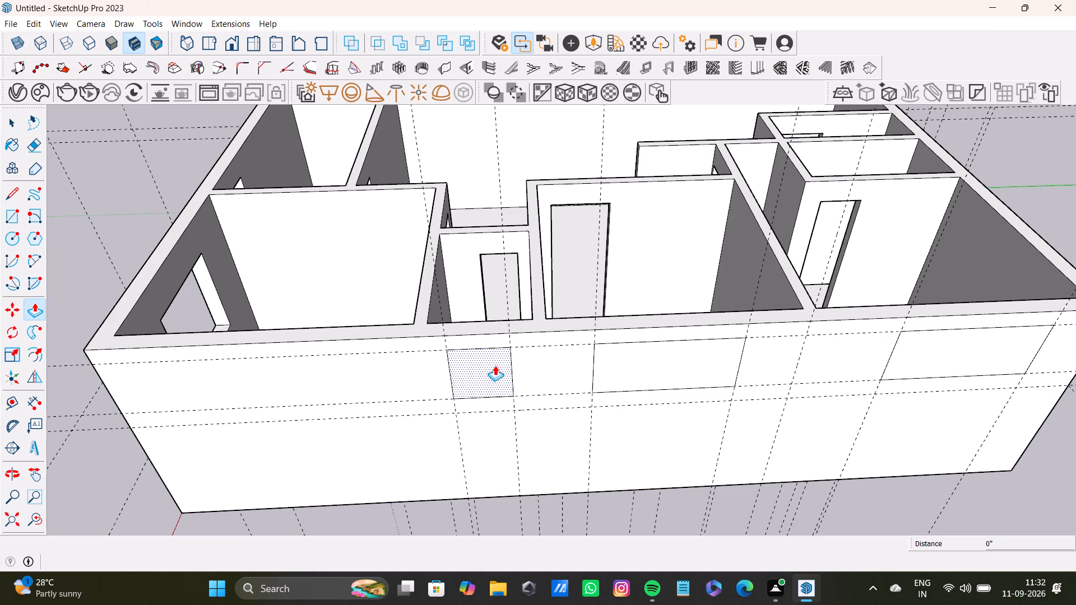
pyautogui.click(489, 364)
pyautogui.moveTo(487, 345); pyautogui.dragTo(424, 369, button='middle')
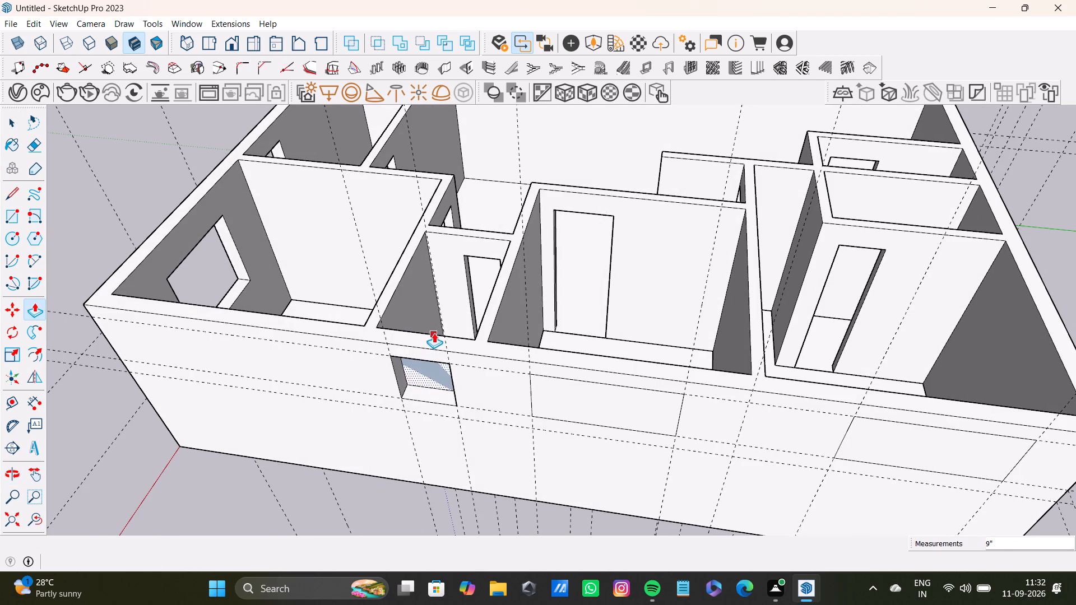
pyautogui.click(434, 333)
# Push the two remaining window rectangles on the long wall with the narrowest window 9" through to cut their openings.
pyautogui.scroll(-7, 548, 392)
pyautogui.keyDown('shift'); pyautogui.moveTo(559, 392); pyautogui.dragTo(509, 357, button='middle'); pyautogui.keyUp('shift')
pyautogui.keyDown('shift'); pyautogui.scroll(-1, 507, 357); pyautogui.keyUp('shift')
pyautogui.scroll(4, 516, 374)
pyautogui.click(525, 359)
pyautogui.moveTo(538, 345); pyautogui.dragTo(480, 375, button='middle')
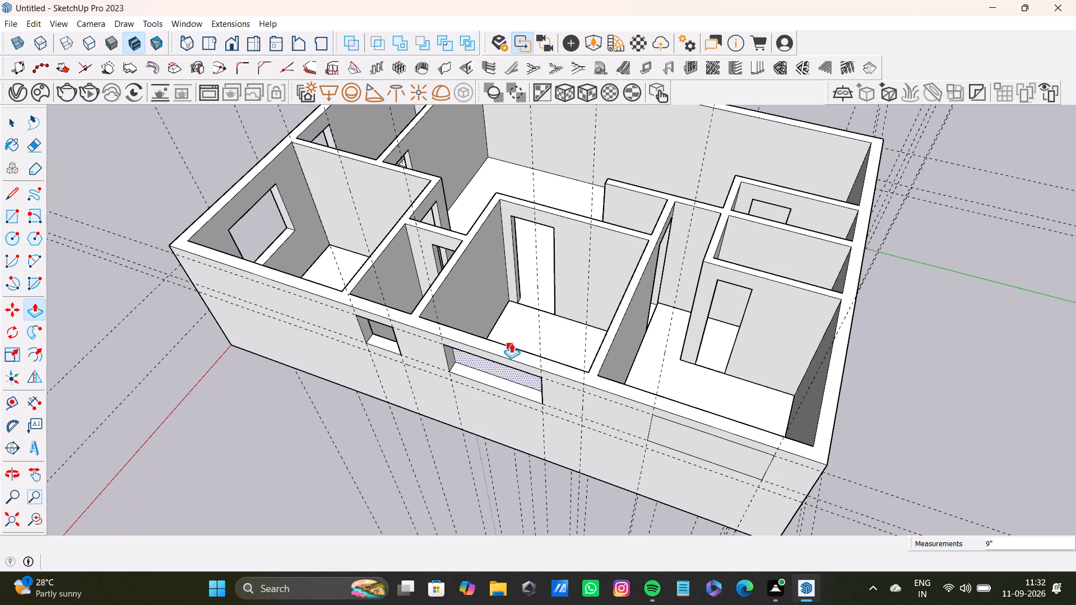
pyautogui.click(513, 346)
pyautogui.moveTo(680, 435); pyautogui.dragTo(704, 407)
# Push both window rectangles on the short end wall outside the two small rooms 9" through the wall.
pyautogui.scroll(-5, 689, 458)
pyautogui.moveTo(723, 435); pyautogui.dragTo(364, 346, button='middle')
pyautogui.scroll(4, 540, 419)
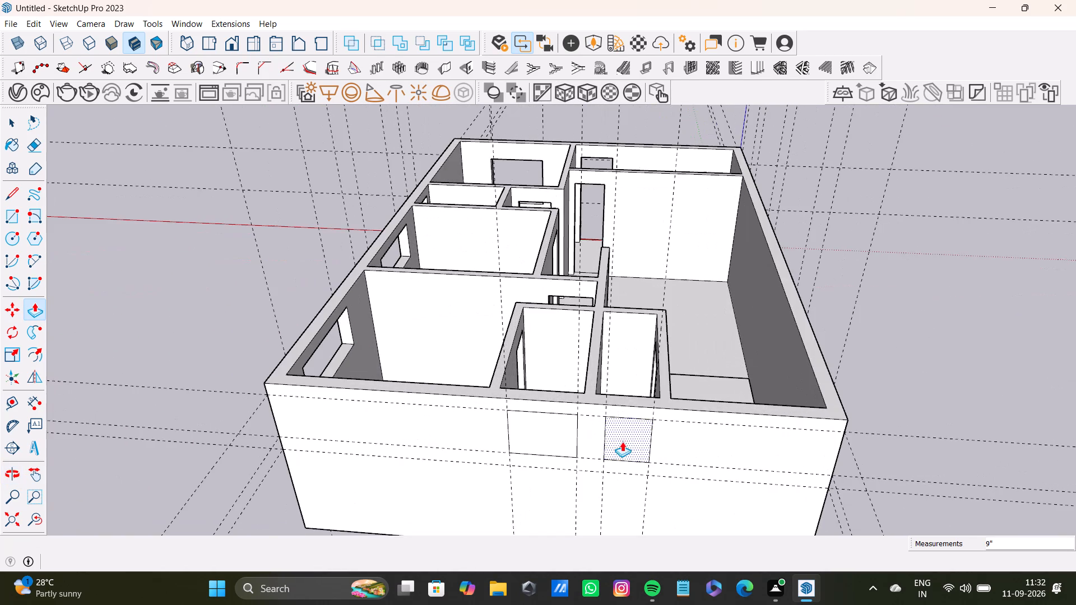
pyautogui.click(524, 416)
pyautogui.moveTo(544, 401); pyautogui.dragTo(531, 438, button='middle')
pyautogui.scroll(3, 525, 432)
pyautogui.click(543, 429)
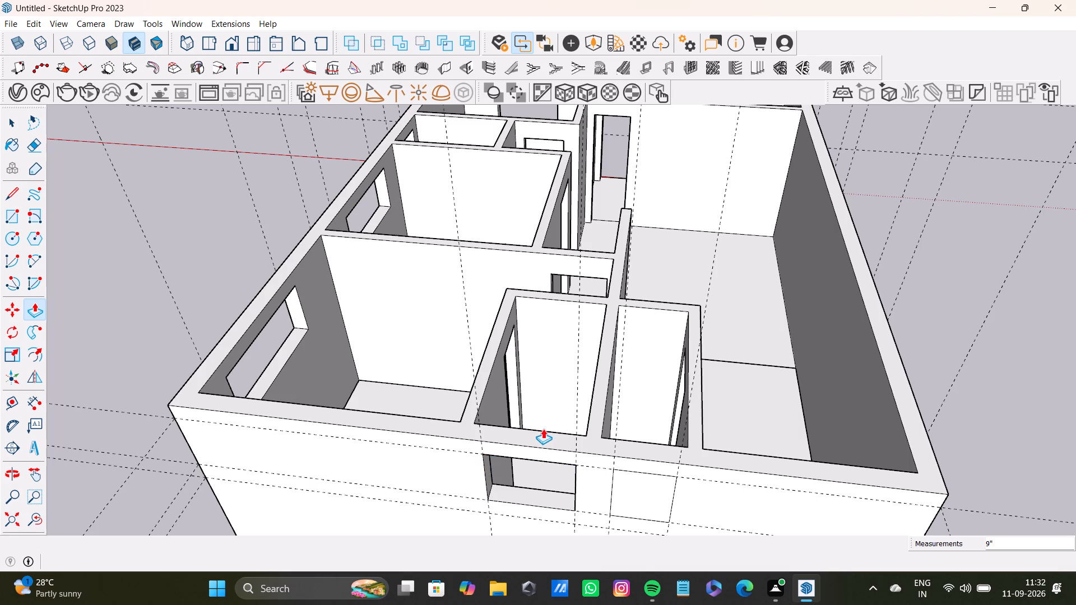
pyautogui.moveTo(651, 494); pyautogui.dragTo(643, 439)
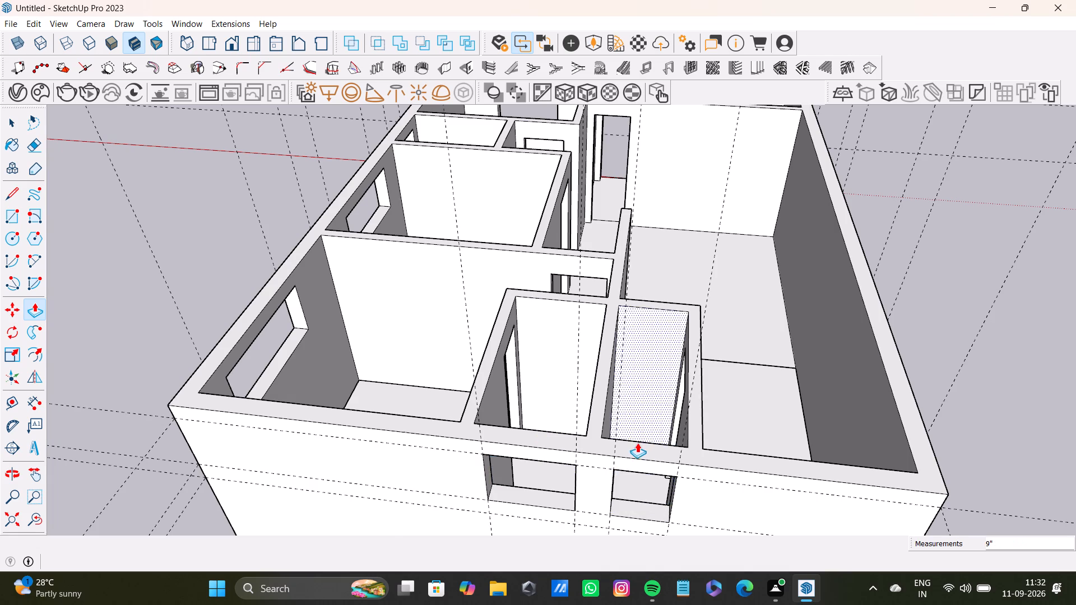
# Push the window rectangle farthest from the origin on the four-window long wall 9" through to cut its opening.
pyautogui.scroll(-11, 637, 444)
pyautogui.moveTo(669, 450); pyautogui.dragTo(248, 348, button='middle')
pyautogui.scroll(4, 472, 355)
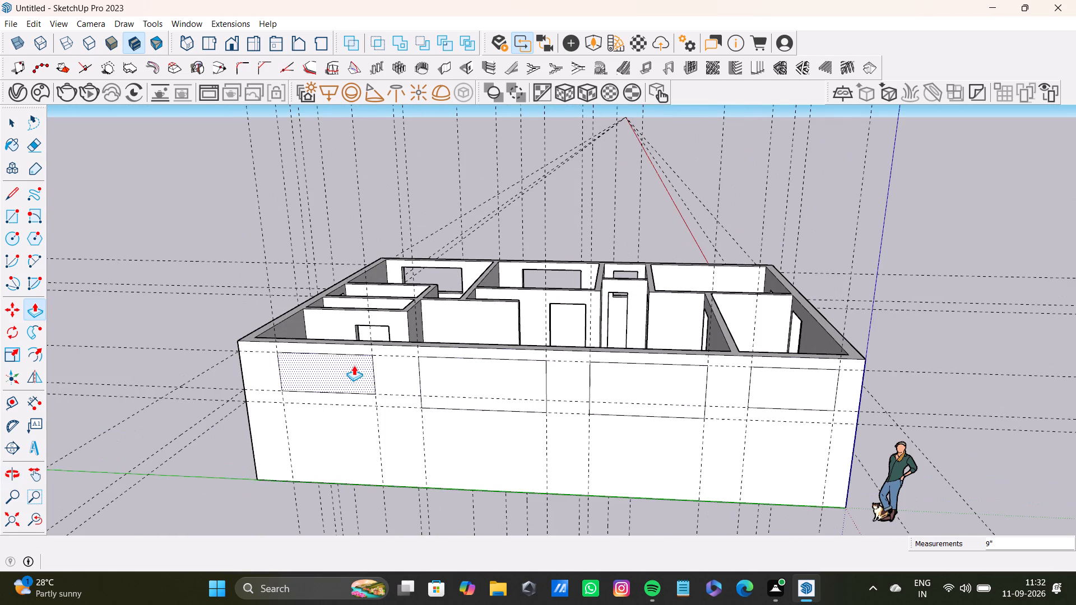
pyautogui.click(342, 370)
pyautogui.moveTo(372, 360); pyautogui.dragTo(353, 434, button='middle')
pyautogui.scroll(4, 322, 385)
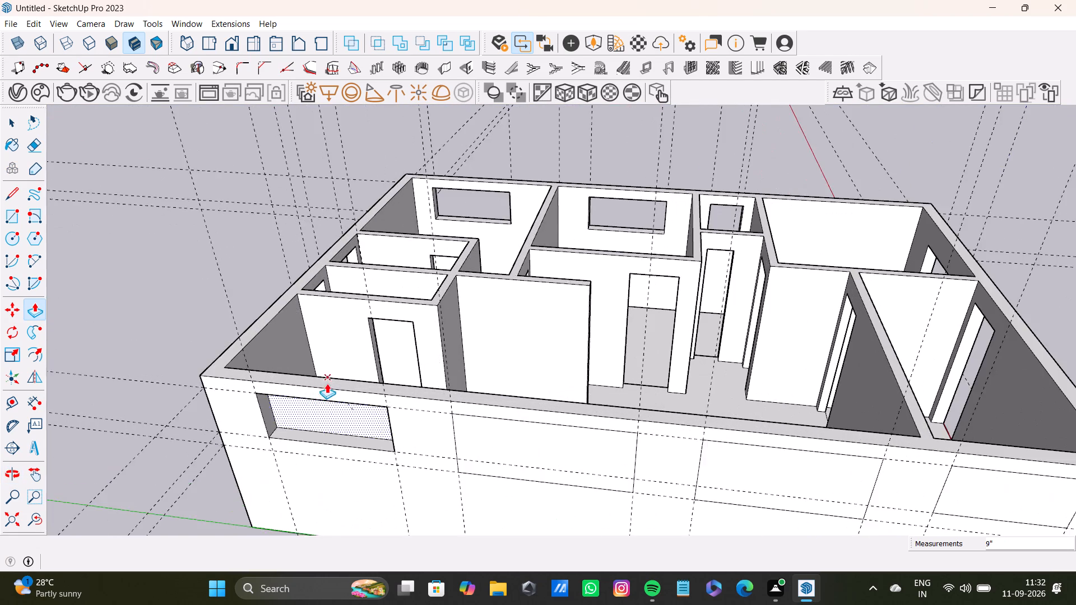
pyautogui.moveTo(328, 387); pyautogui.dragTo(328, 433, button='middle')
pyautogui.click(354, 425)
# Push the other three window rectangles on the same long wall 9" through the wall to cut their openings.
pyautogui.scroll(-4, 452, 471)
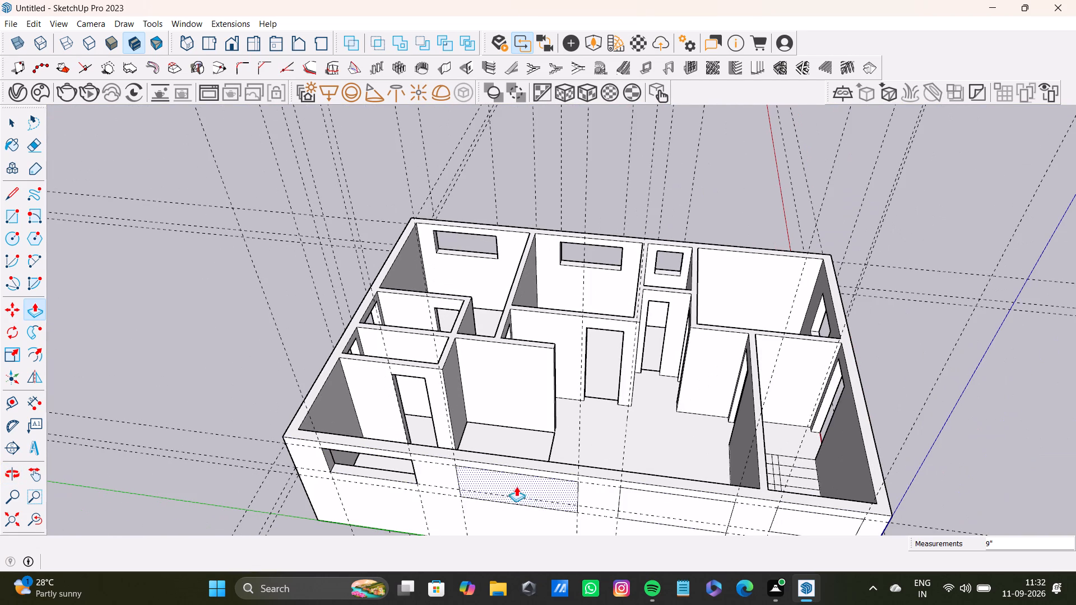
pyautogui.click(505, 492)
pyautogui.click(509, 454)
pyautogui.click(658, 509)
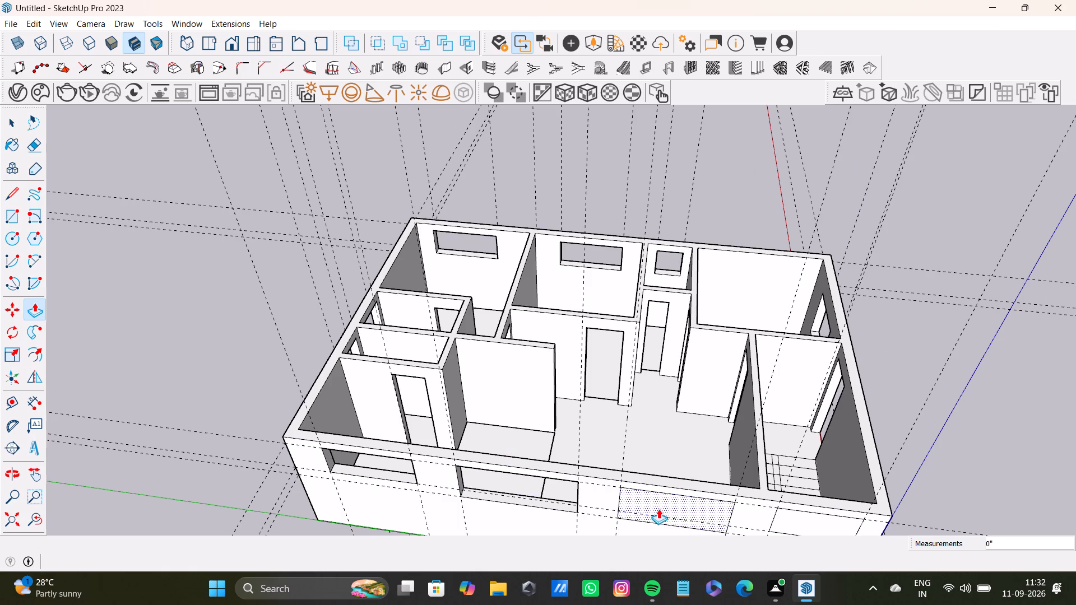
pyautogui.click(645, 470)
pyautogui.click(791, 511)
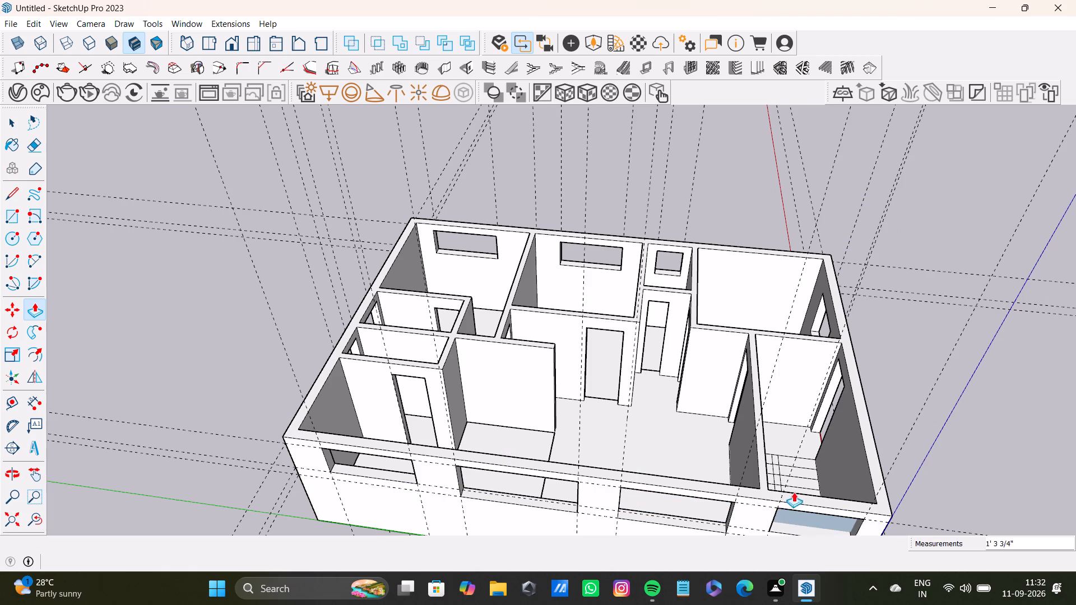
pyautogui.click(798, 492)
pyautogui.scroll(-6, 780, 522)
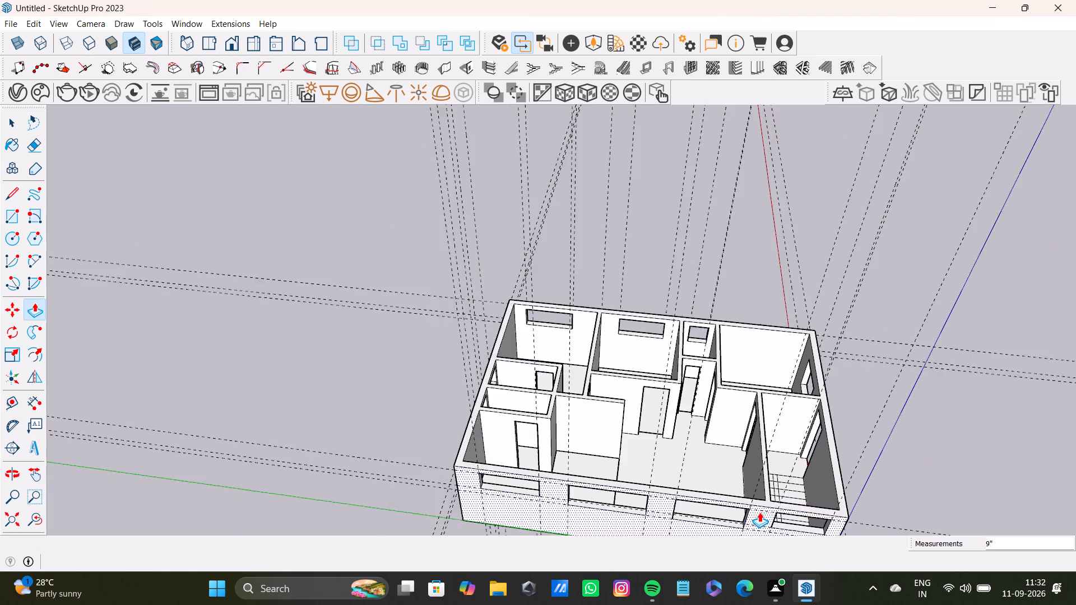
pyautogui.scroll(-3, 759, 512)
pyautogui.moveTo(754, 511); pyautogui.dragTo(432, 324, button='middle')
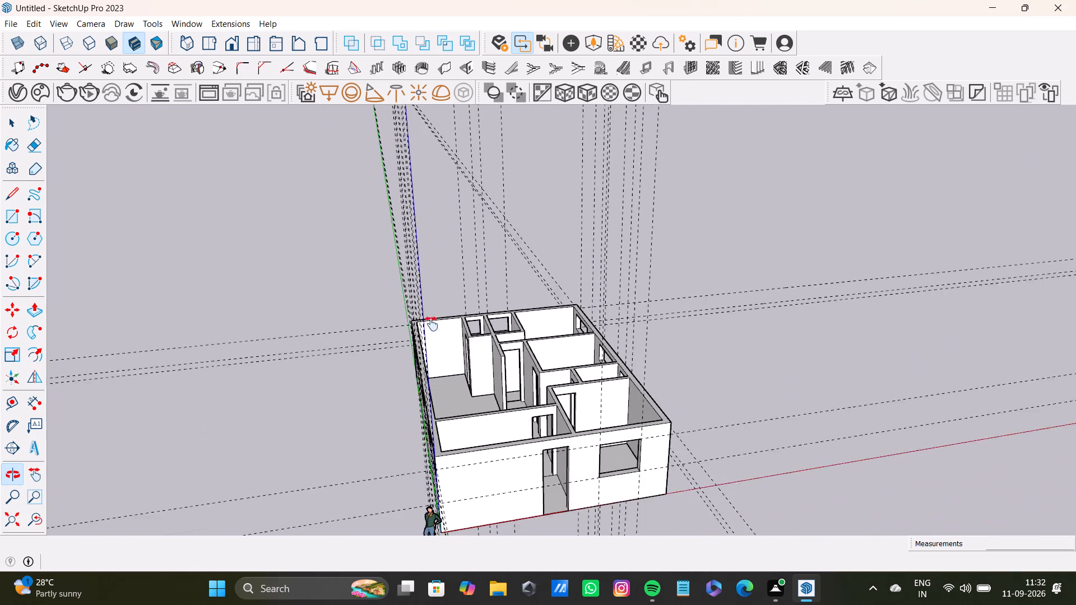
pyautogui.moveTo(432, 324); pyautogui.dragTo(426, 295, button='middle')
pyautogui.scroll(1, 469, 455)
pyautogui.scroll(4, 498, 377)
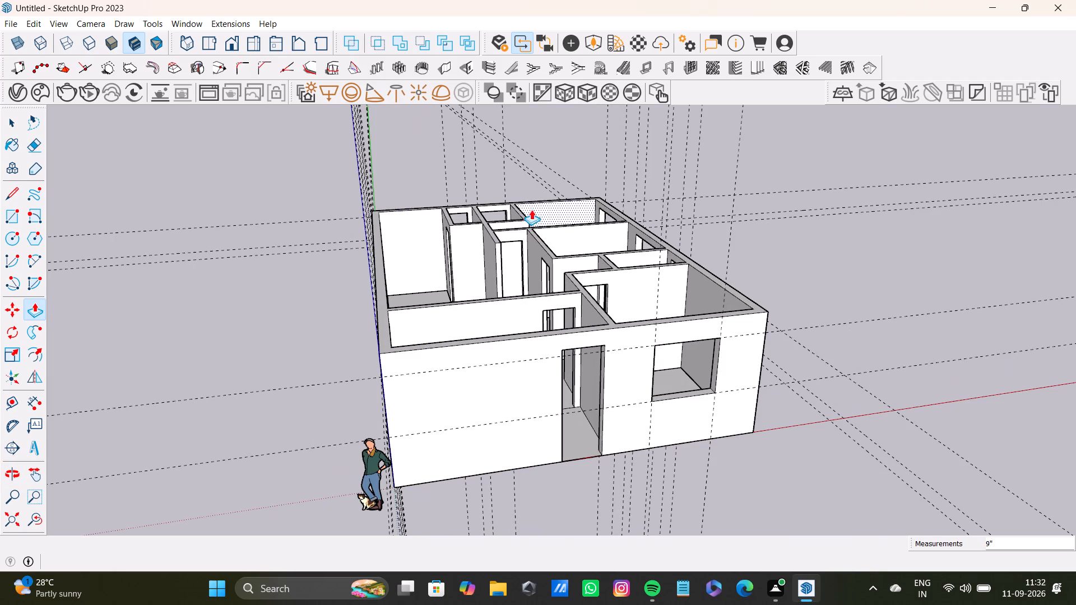
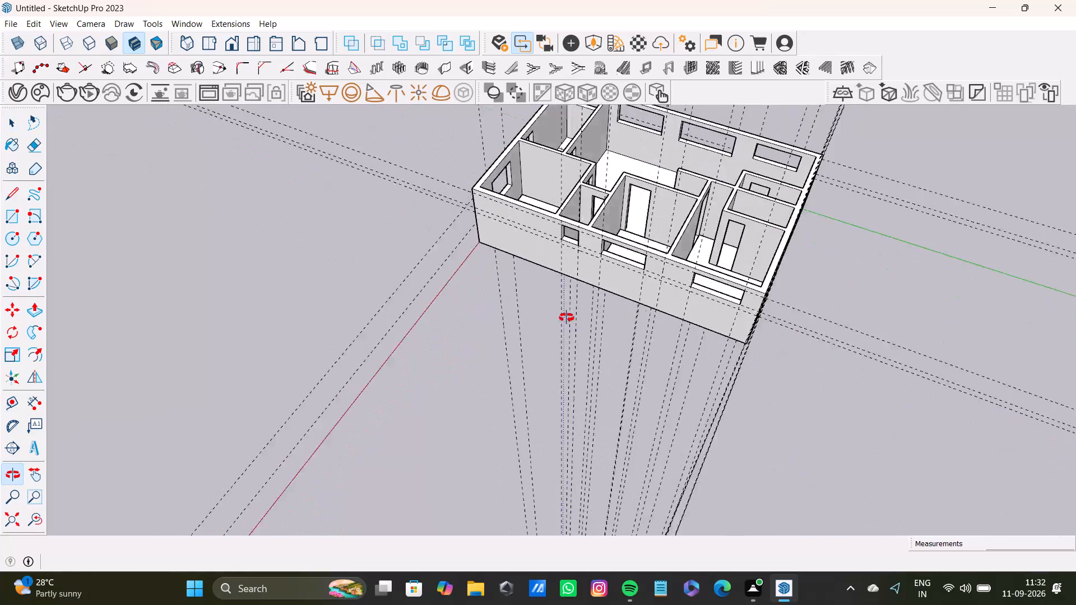
# Examine the walls, rooms and openings of the house model from several sides.
pyautogui.scroll(3, 426, 277)
pyautogui.keyDown('shift'); pyautogui.moveTo(418, 270); pyautogui.dragTo(426, 380, button='middle'); pyautogui.keyUp('shift')
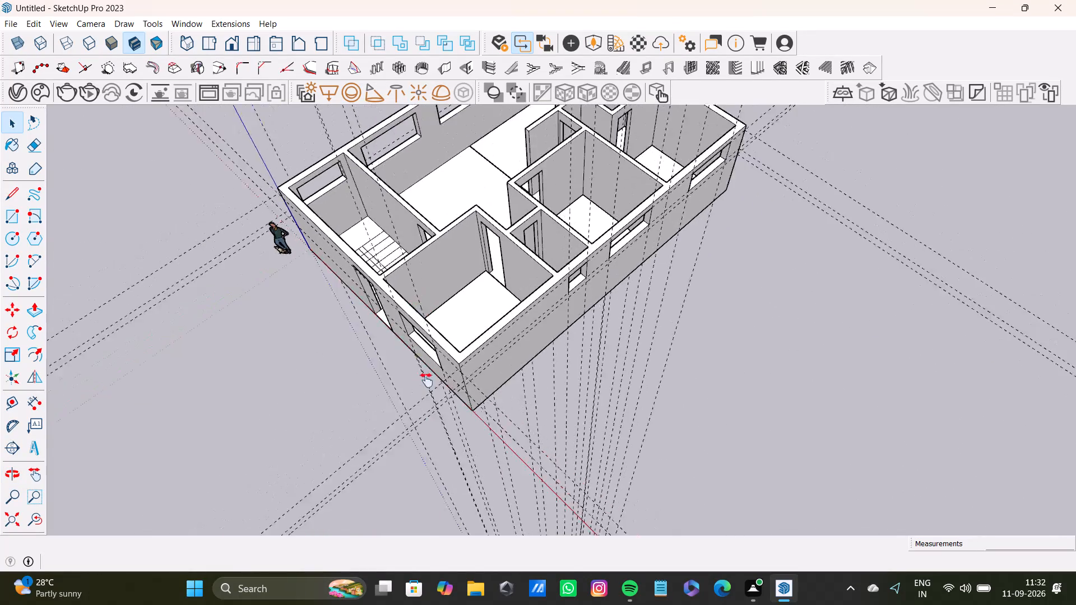
pyautogui.keyDown('shift'); pyautogui.moveTo(426, 380); pyautogui.dragTo(756, 337, button='middle'); pyautogui.keyUp('shift')
pyautogui.scroll(3, 611, 356)
pyautogui.moveTo(585, 344); pyautogui.dragTo(577, 198, button='middle')
pyautogui.moveTo(575, 227); pyautogui.dragTo(475, 408, button='middle')
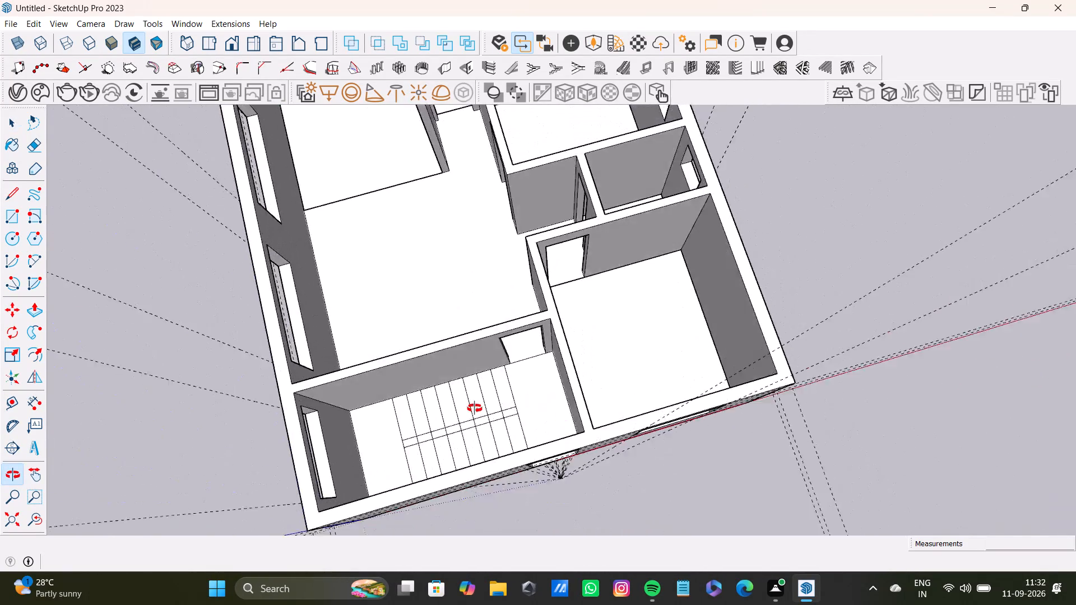
pyautogui.moveTo(475, 408); pyautogui.dragTo(317, 374, button='middle')
pyautogui.moveTo(648, 321); pyautogui.dragTo(0, 212, button='middle')
pyautogui.scroll(-4, 551, 289)
pyautogui.moveTo(555, 308); pyautogui.dragTo(540, 149, button='middle')
pyautogui.moveTo(526, 210); pyautogui.dragTo(751, 336, button='middle')
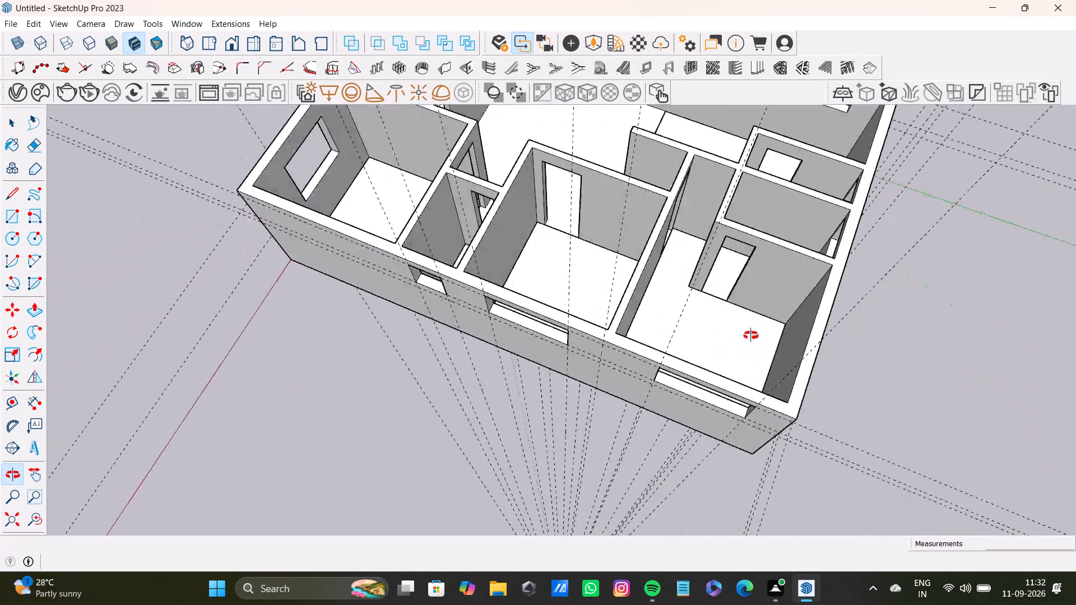
pyautogui.moveTo(751, 336); pyautogui.dragTo(753, 334, button='middle')
pyautogui.moveTo(435, 251); pyautogui.dragTo(680, 301)
pyautogui.moveTo(536, 320); pyautogui.dragTo(780, 360, button='middle')
pyautogui.keyDown('shift'); pyautogui.moveTo(758, 313); pyautogui.dragTo(750, 375, button='middle'); pyautogui.keyUp('shift')
pyautogui.keyDown('shift'); pyautogui.scroll(-1, 755, 333); pyautogui.keyUp('shift')
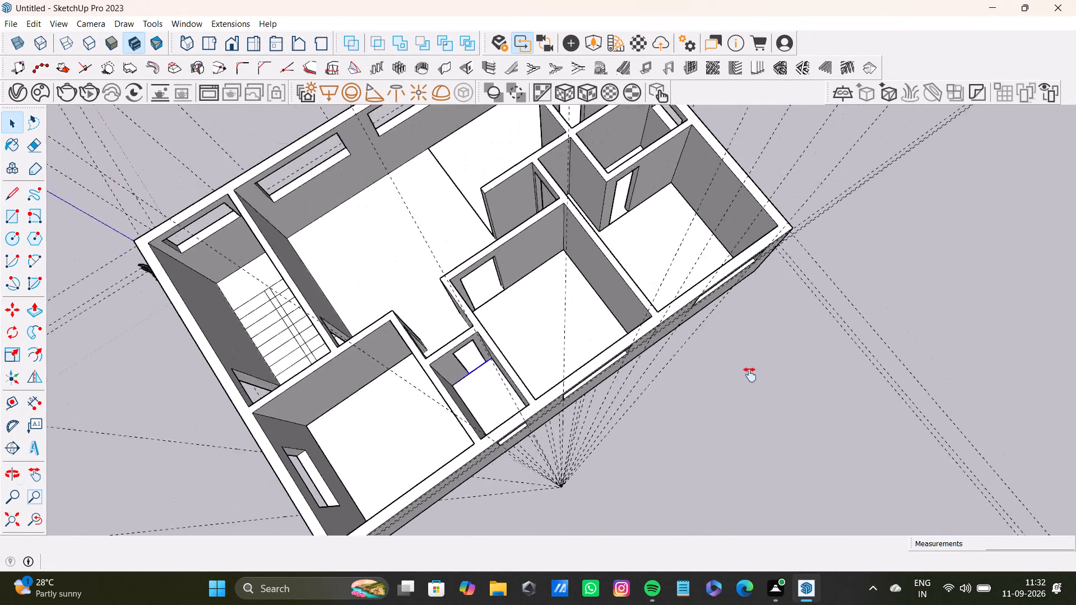
# Draw a narrow rectangle 7' long on the corner room's floor, against the end wall between its two side walls.
pyautogui.keyDown('shift'); pyautogui.moveTo(750, 375); pyautogui.dragTo(1065, 301, button='middle'); pyautogui.keyUp('shift')
pyautogui.scroll(4, 580, 310)
pyautogui.keyDown('shift'); pyautogui.moveTo(245, 192); pyautogui.dragTo(544, 250, button='middle'); pyautogui.keyUp('shift')
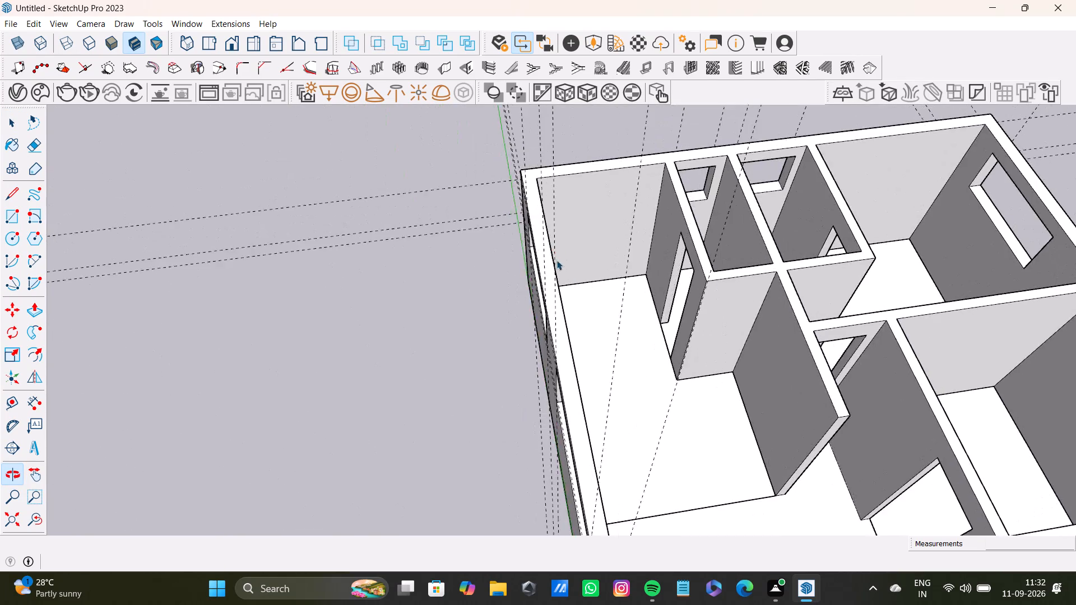
pyautogui.scroll(7, 558, 263)
pyautogui.moveTo(648, 279); pyautogui.dragTo(569, 282, button='middle')
pyautogui.scroll(3, 593, 301)
pyautogui.keyDown('shift'); pyautogui.moveTo(625, 304); pyautogui.dragTo(599, 286, button='middle'); pyautogui.keyUp('shift')
pyautogui.keyDown('shift'); pyautogui.scroll(1, 593, 286); pyautogui.keyUp('shift')
pyautogui.moveTo(598, 294); pyautogui.dragTo(644, 300, button='middle')
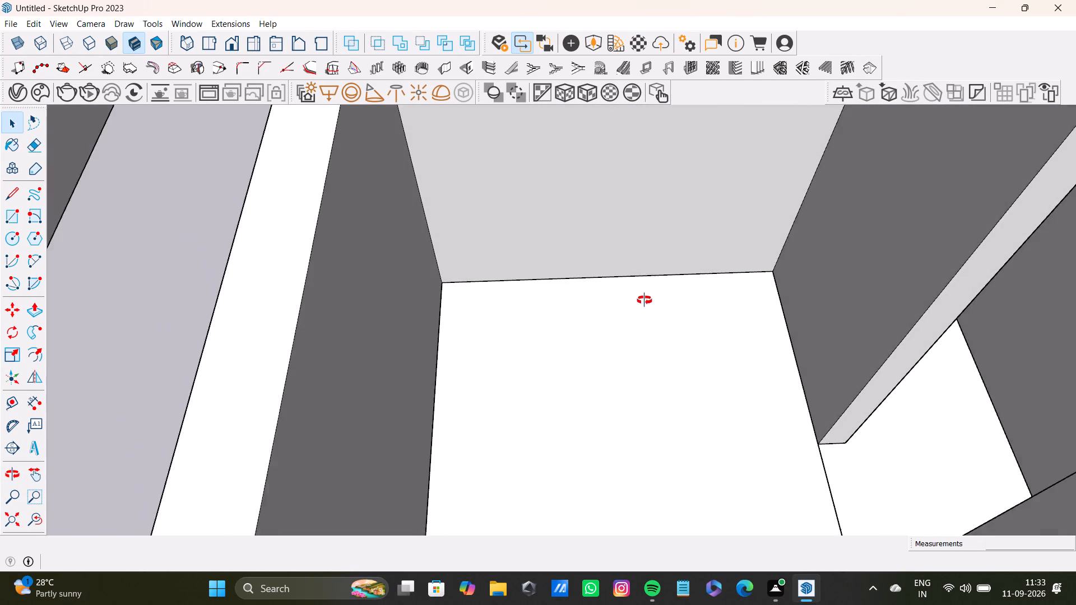
pyautogui.moveTo(644, 300); pyautogui.dragTo(606, 315, button='middle')
pyautogui.moveTo(620, 304); pyautogui.dragTo(620, 299, button='middle')
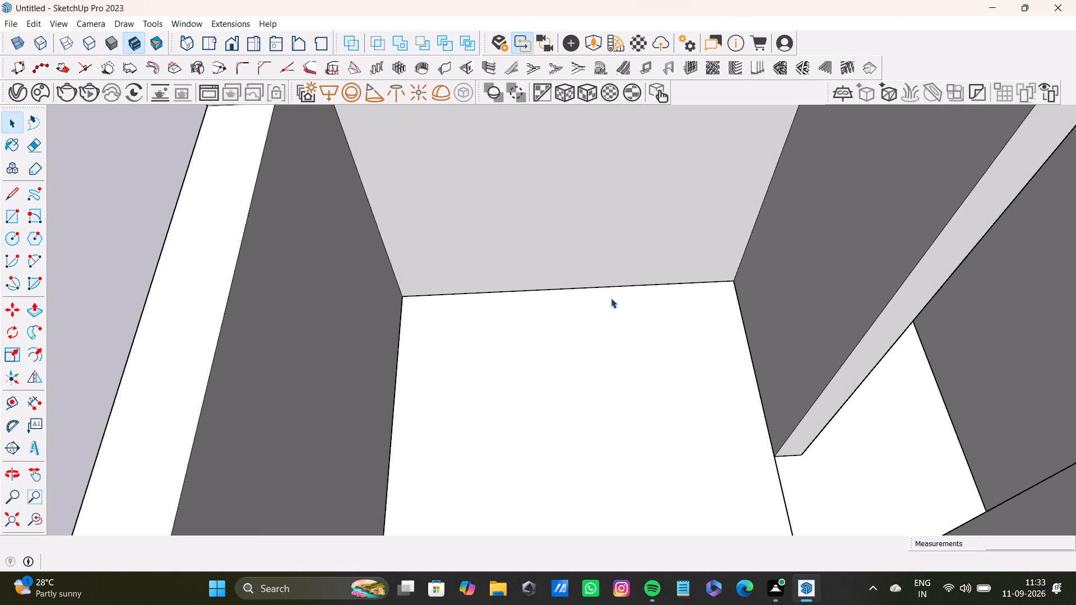
pyautogui.press('r')
pyautogui.click(403, 294)
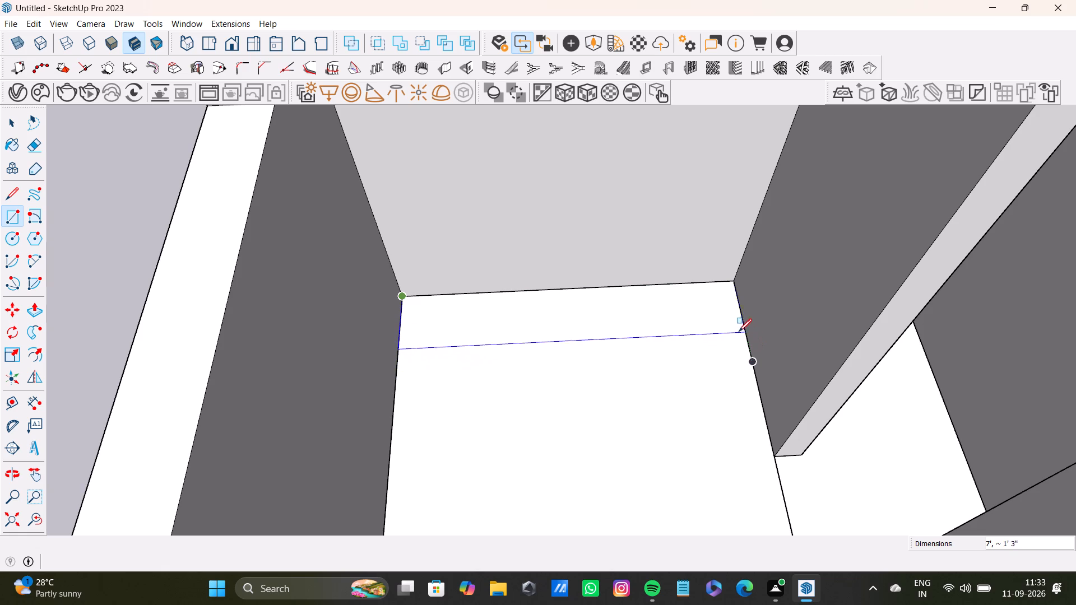
pyautogui.click(732, 313)
# Raise the floor strip along the end wall by about 1 3/4" with Push/Pull.
pyautogui.press('v')
pyautogui.click(580, 310)
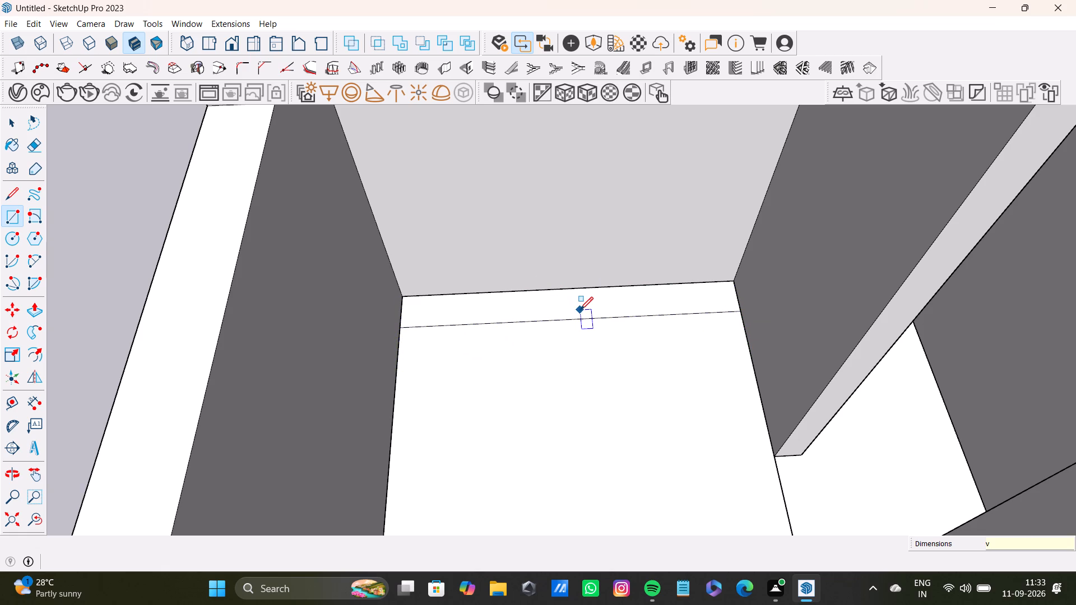
pyautogui.press('space')
pyautogui.click(577, 307)
pyautogui.doubleClick(577, 307)
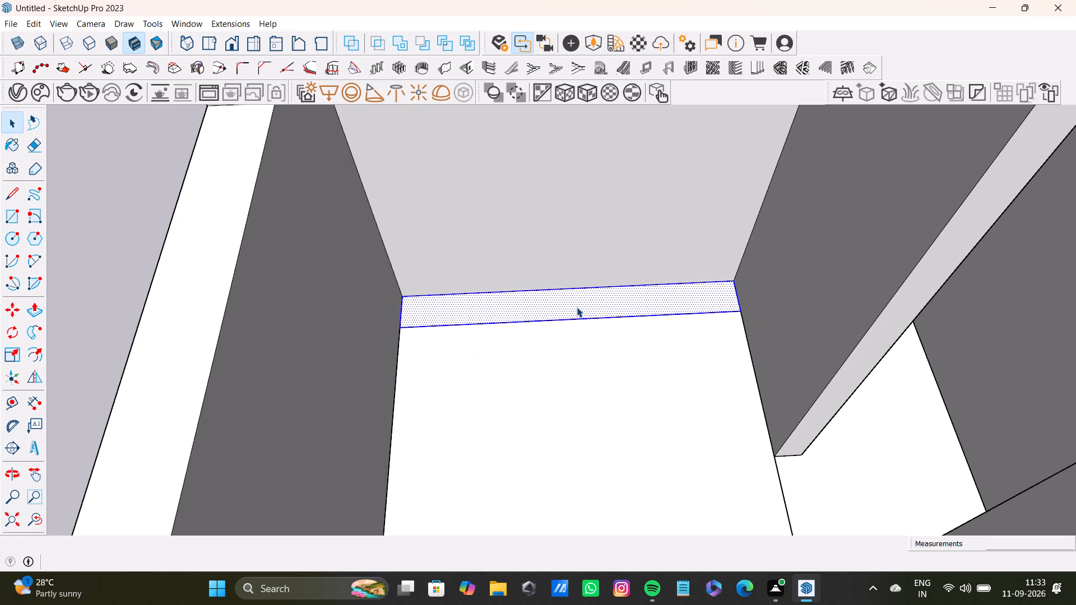
pyautogui.press('p')
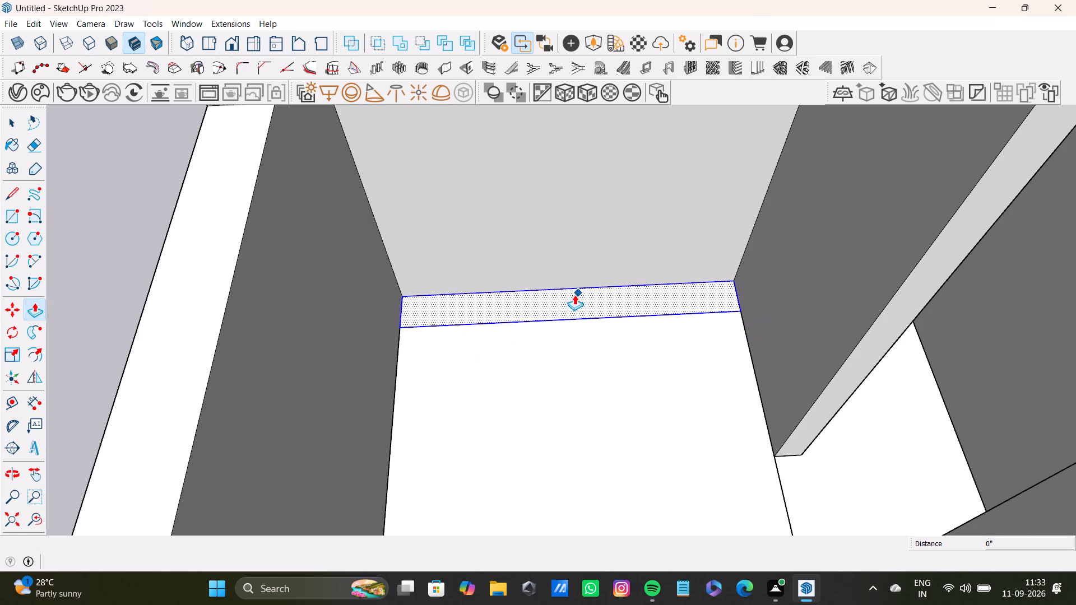
pyautogui.click(581, 301)
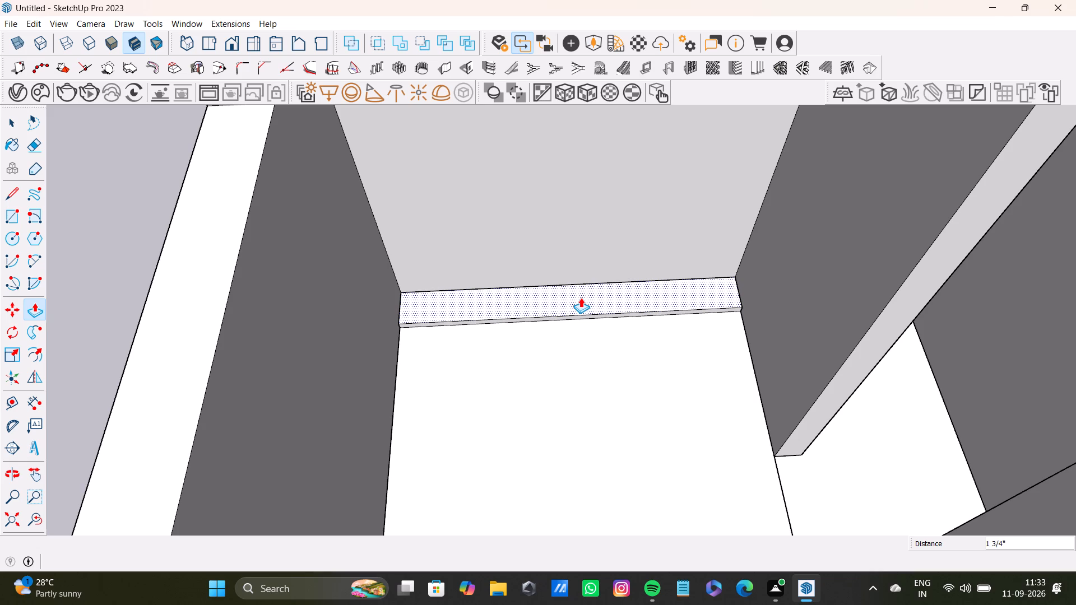
pyautogui.scroll(-7, 555, 299)
pyautogui.scroll(7, 493, 379)
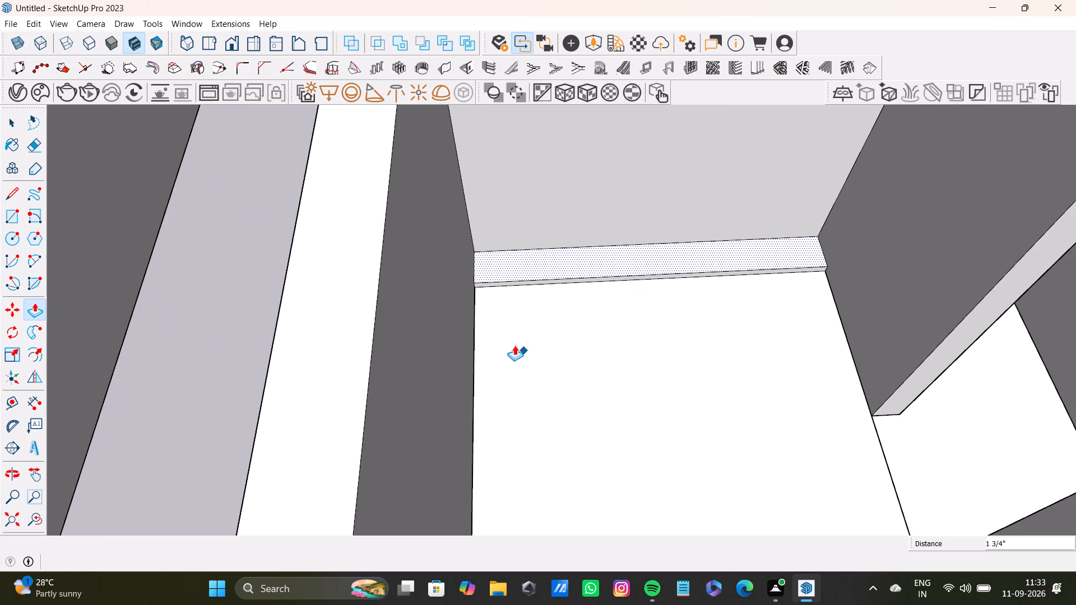
pyautogui.press('space')
# Place a guide across the raised strip's front face, offset from its end at the windowed side wall.
pyautogui.press('t')
pyautogui.scroll(6, 463, 318)
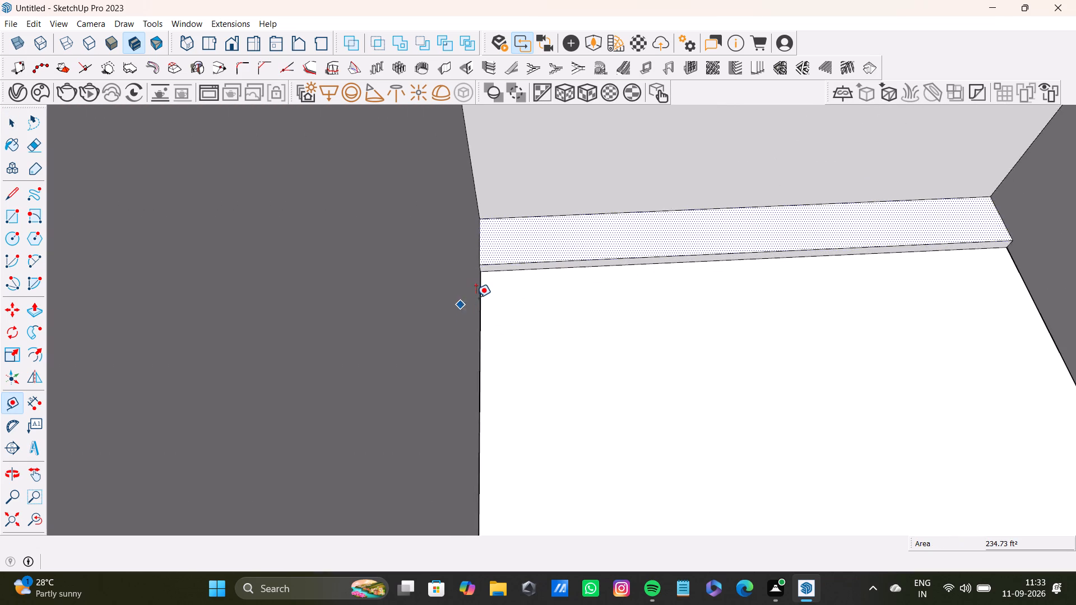
pyautogui.scroll(2, 476, 297)
pyautogui.keyDown('shift'); pyautogui.moveTo(494, 309); pyautogui.dragTo(476, 422, button='middle'); pyautogui.keyUp('shift')
pyautogui.moveTo(479, 409); pyautogui.dragTo(446, 314, button='middle')
pyautogui.scroll(7, 465, 341)
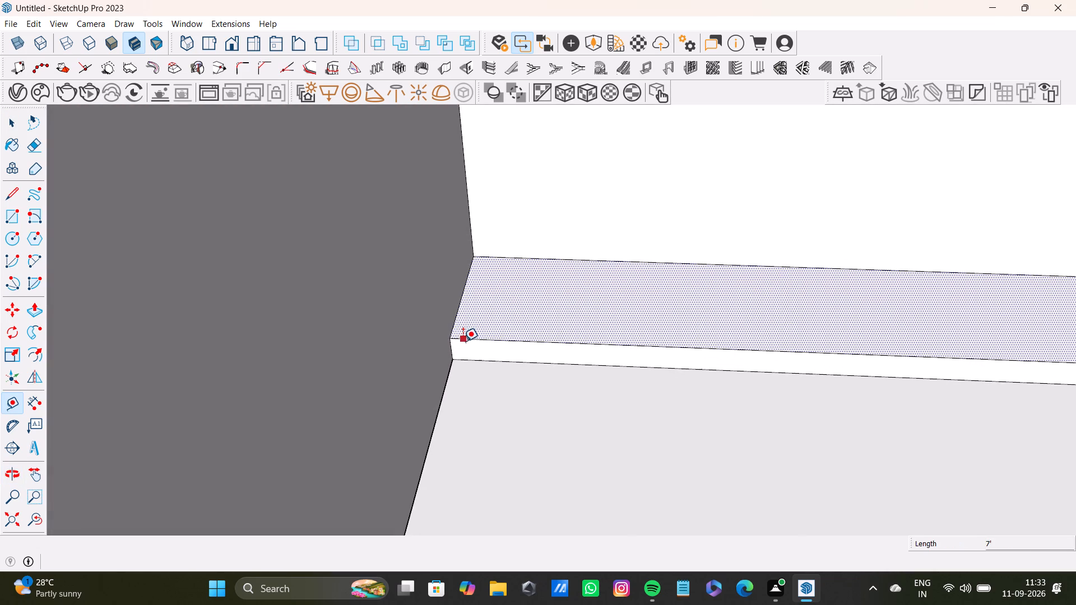
pyautogui.click(447, 350)
pyautogui.scroll(-5, 701, 348)
pyautogui.keyDown('shift'); pyautogui.moveTo(772, 341); pyautogui.dragTo(571, 341, button='middle'); pyautogui.keyUp('shift')
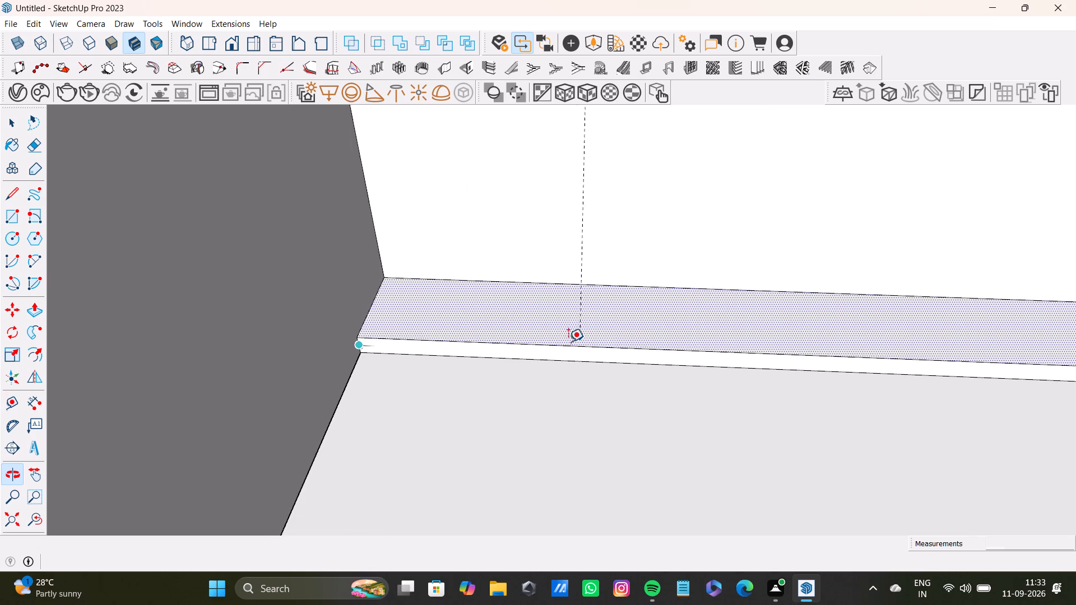
pyautogui.click(667, 357)
# Split the strip's thin front face with a 1 3/4" line along the guide.
pyautogui.press('l')
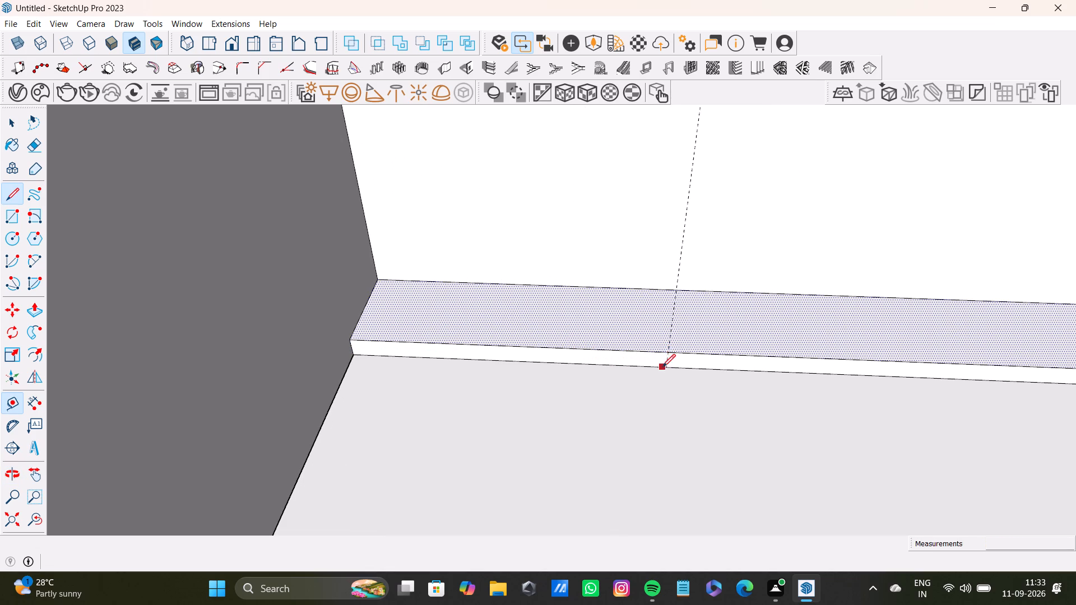
pyautogui.scroll(7, 661, 362)
pyautogui.click(675, 347)
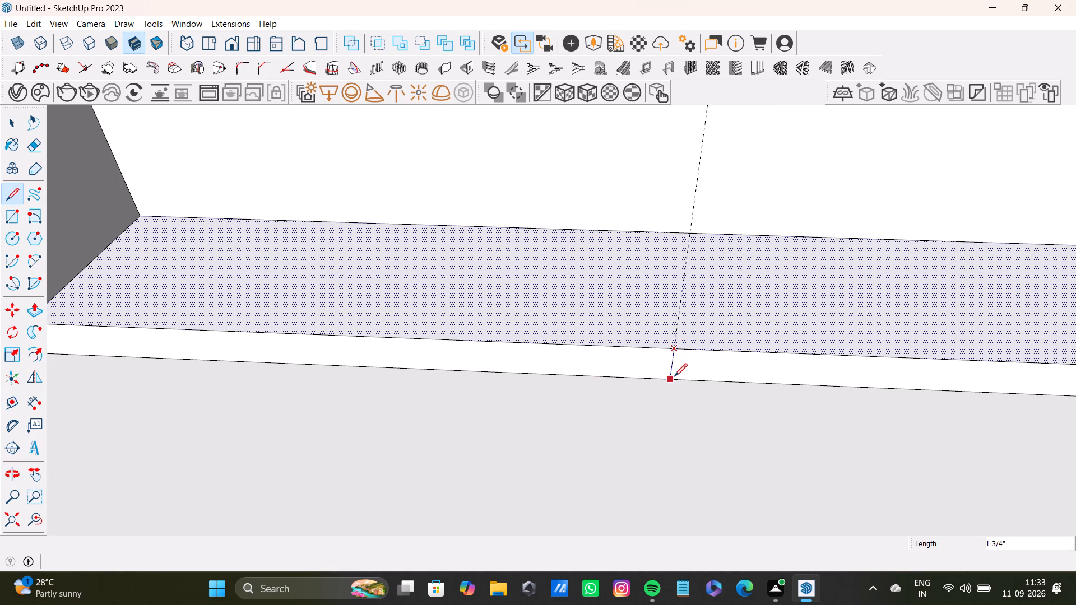
pyautogui.click(673, 377)
pyautogui.press('space')
# Extrude the front-face section beside the windowed wall about 7' 10 5/8" along that wall to form an L-shaped base.
pyautogui.click(651, 366)
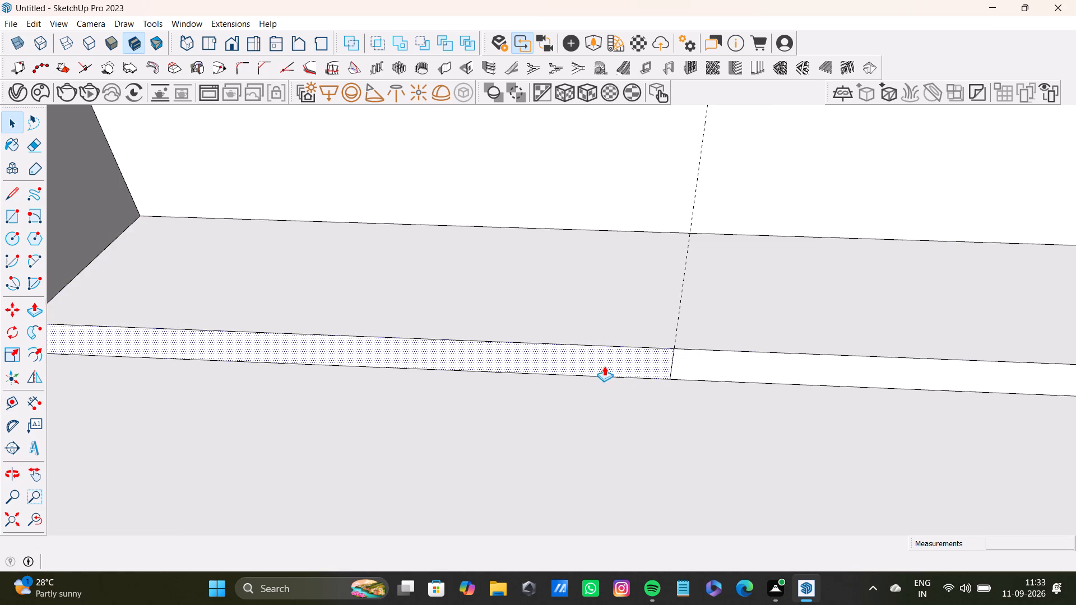
pyautogui.press('p')
pyautogui.click(602, 355)
pyautogui.scroll(-10, 574, 367)
pyautogui.keyDown('shift'); pyautogui.moveTo(536, 418); pyautogui.dragTo(488, 179, button='middle'); pyautogui.keyUp('shift')
pyautogui.scroll(-4, 471, 252)
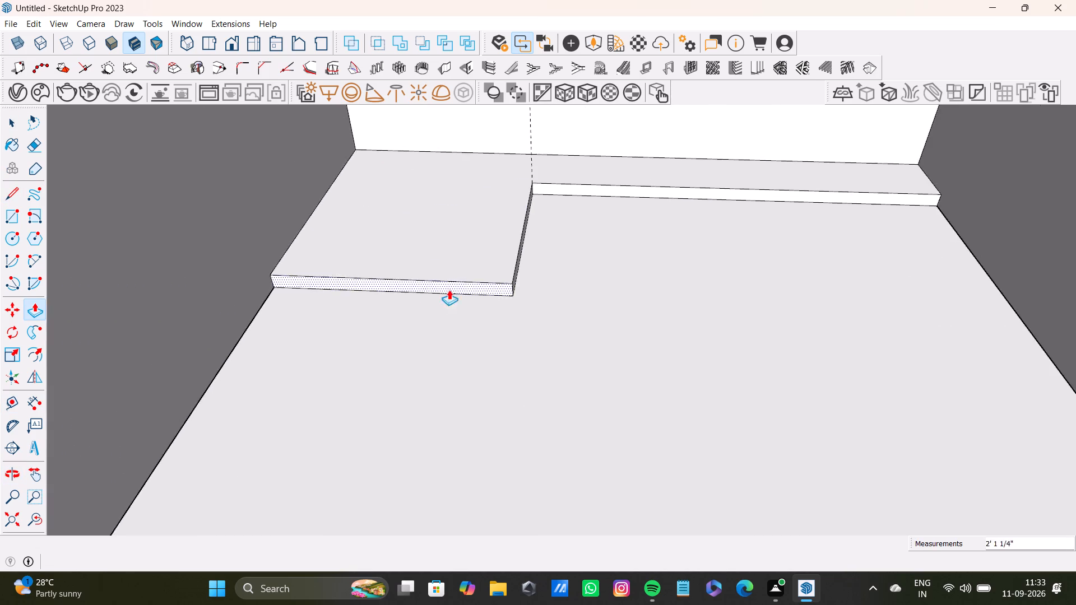
pyautogui.scroll(-4, 449, 290)
pyautogui.moveTo(433, 331); pyautogui.dragTo(514, 201, button='middle')
pyautogui.scroll(-11, 447, 320)
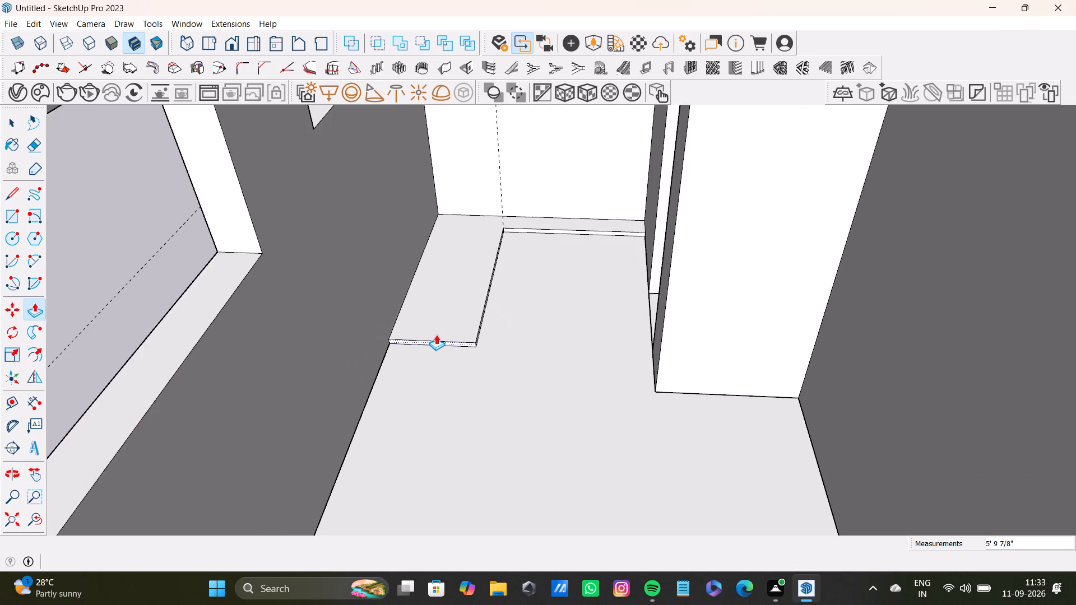
pyautogui.scroll(-5, 432, 337)
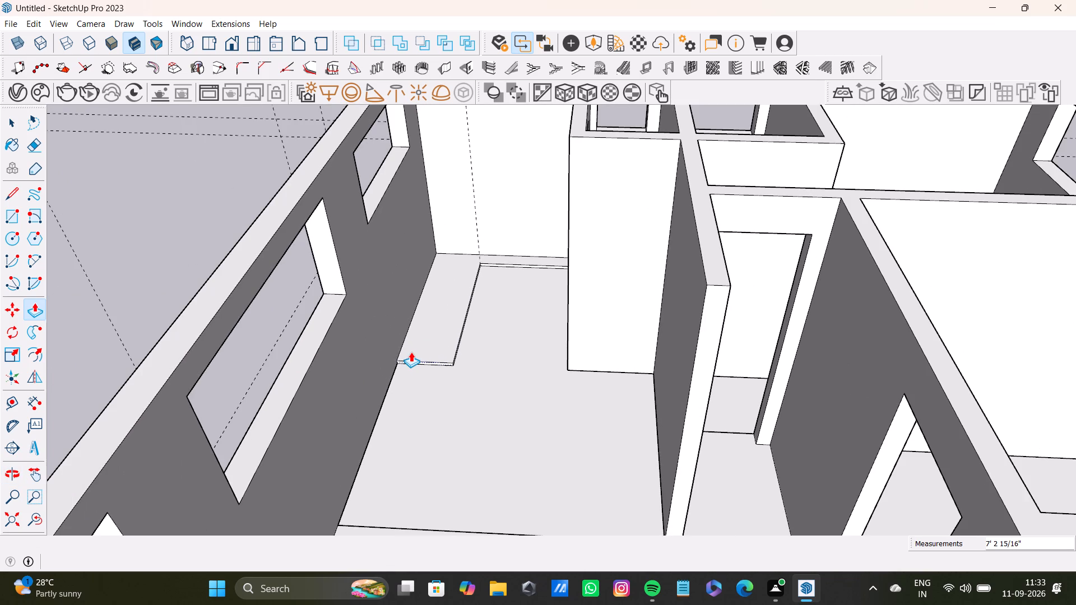
pyautogui.scroll(-3, 397, 414)
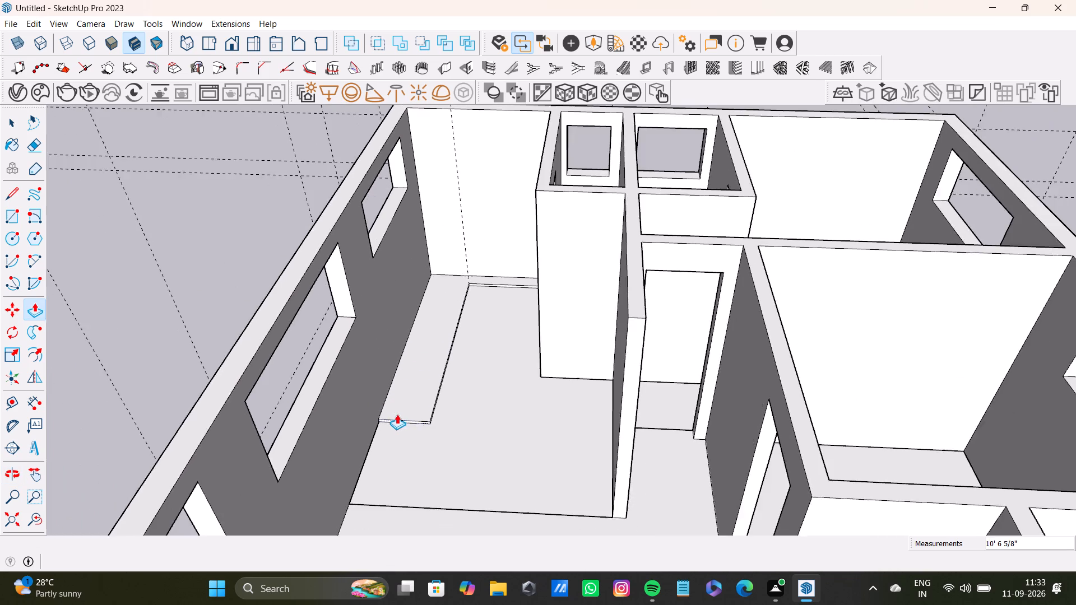
pyautogui.scroll(-2, 397, 414)
pyautogui.keyDown('shift'); pyautogui.moveTo(394, 407); pyautogui.dragTo(485, 393, button='middle'); pyautogui.keyUp('shift')
pyautogui.scroll(4, 497, 384)
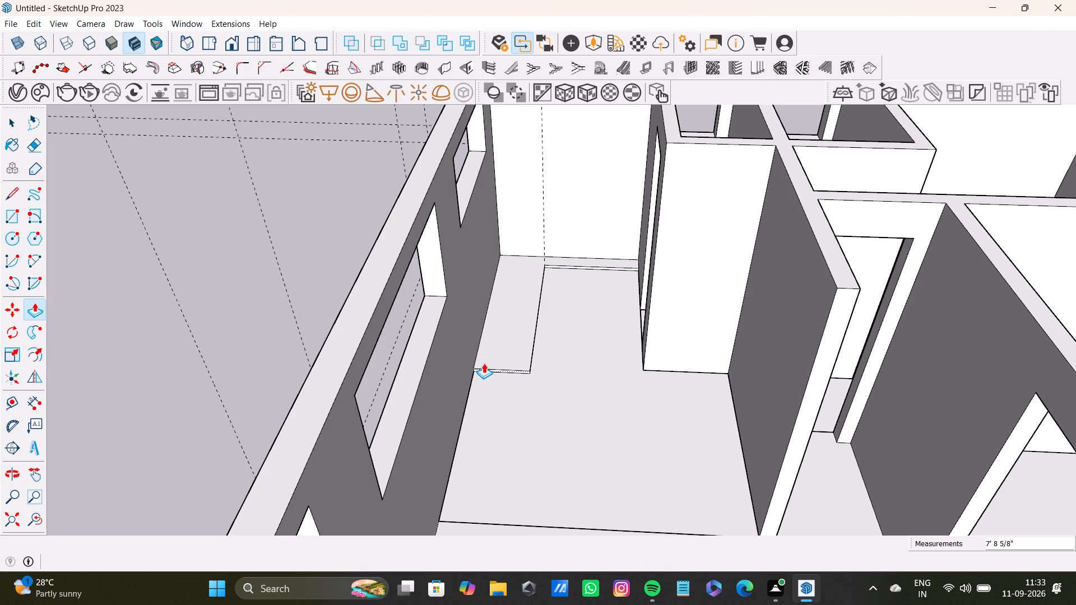
pyautogui.click(483, 366)
# Push the long inner side face of the extruded leg about 9 15/16" toward the windowed wall.
pyautogui.scroll(3, 510, 355)
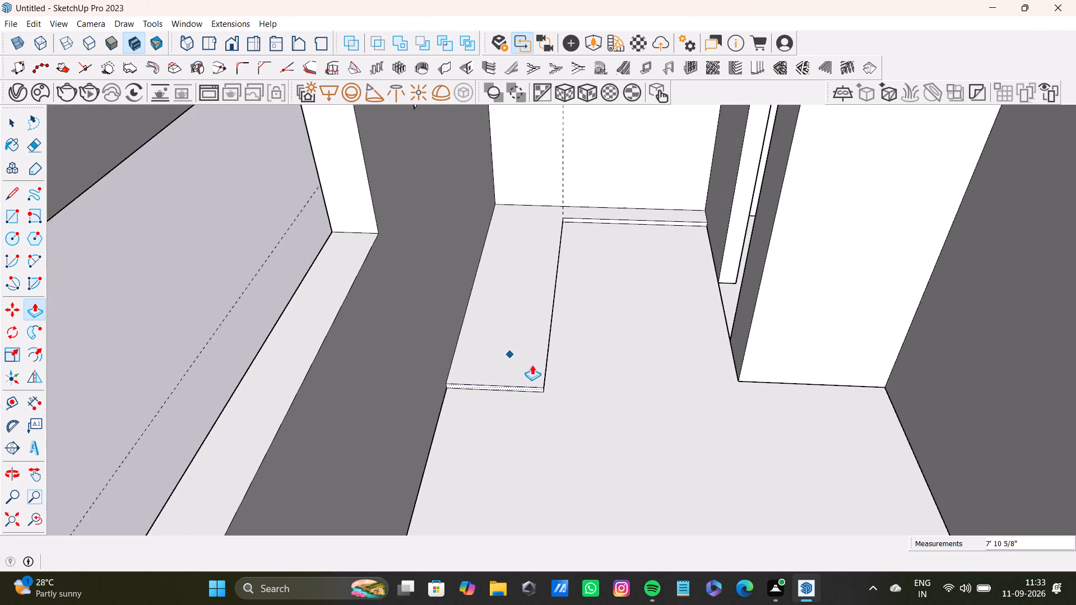
pyautogui.scroll(6, 532, 365)
pyautogui.moveTo(613, 394); pyautogui.dragTo(548, 401, button='middle')
pyautogui.scroll(3, 473, 371)
pyautogui.press('space')
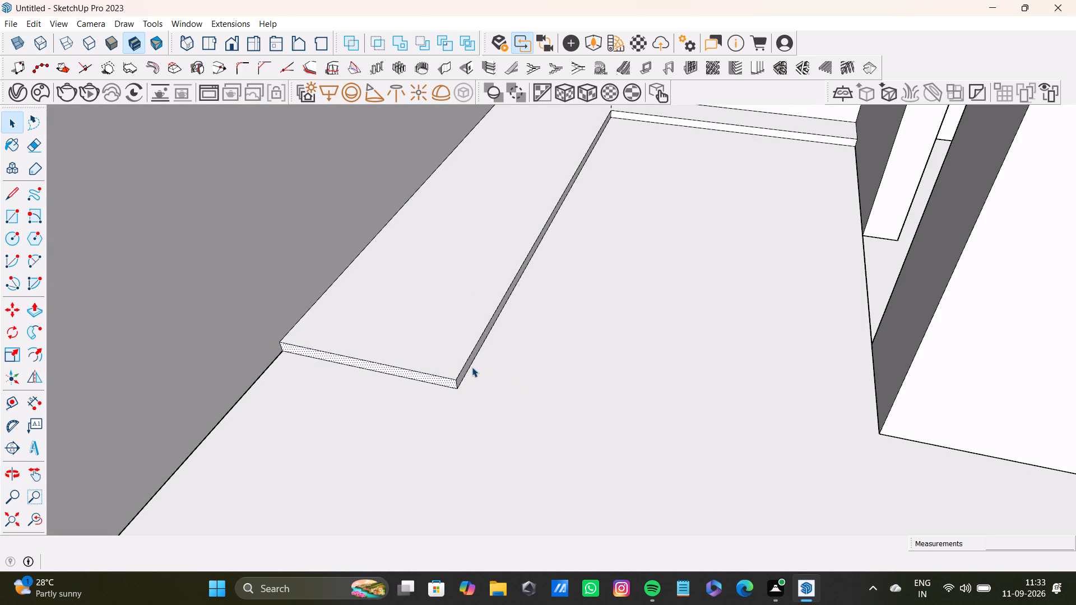
pyautogui.scroll(8, 461, 369)
pyautogui.click(466, 375)
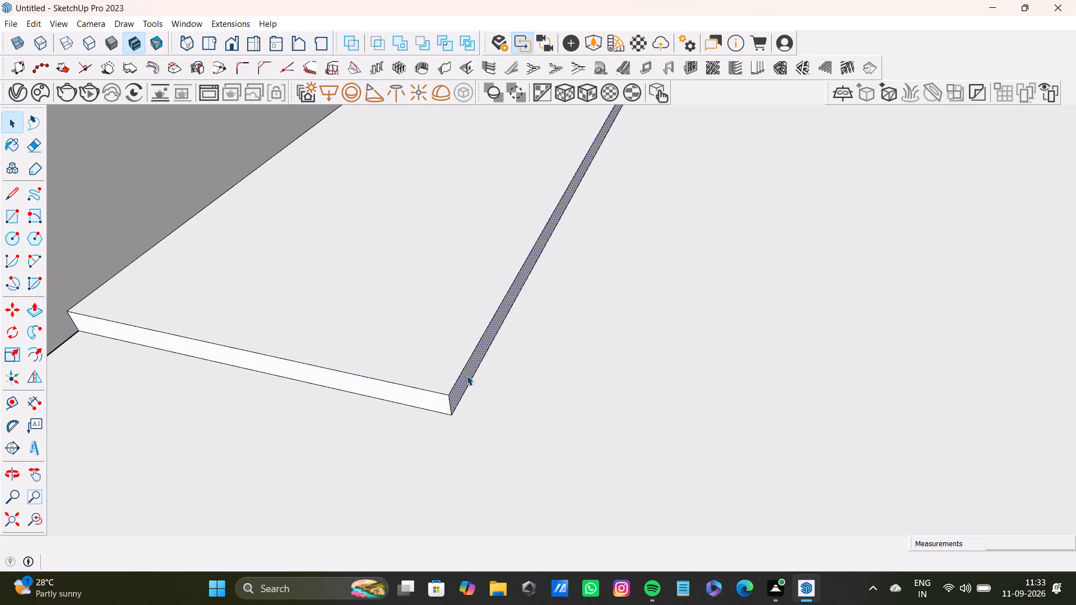
pyautogui.press('p')
pyautogui.moveTo(468, 375); pyautogui.dragTo(326, 351)
pyautogui.scroll(-6, 316, 350)
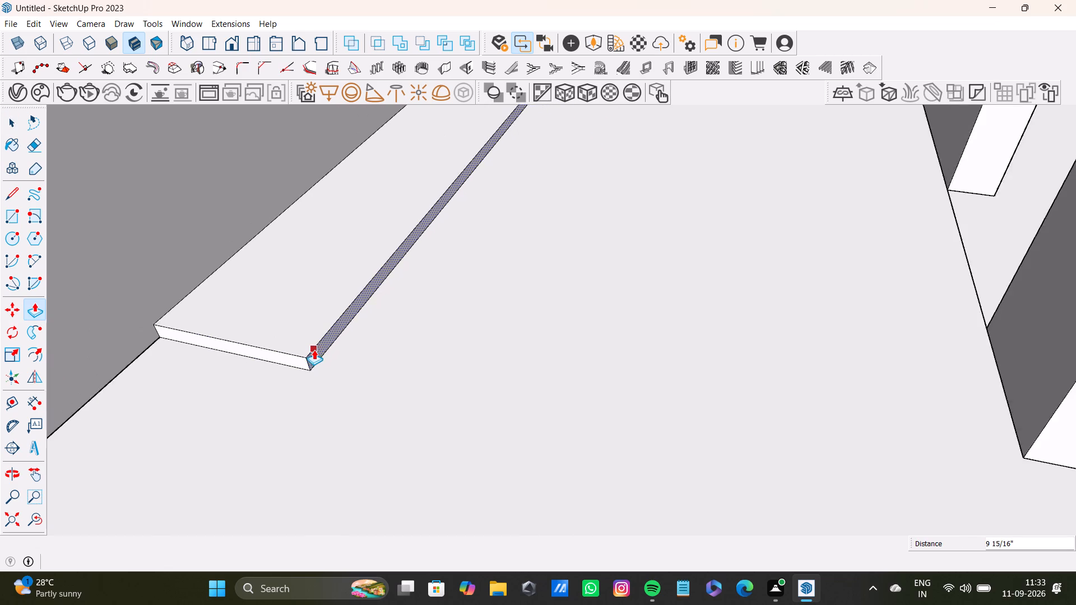
# Push the same inner side face further toward the windowed wall to narrow the leg again.
pyautogui.scroll(-9, 314, 350)
pyautogui.keyDown('shift'); pyautogui.moveTo(342, 342); pyautogui.dragTo(509, 388, button='middle'); pyautogui.keyUp('shift')
pyautogui.scroll(9, 491, 376)
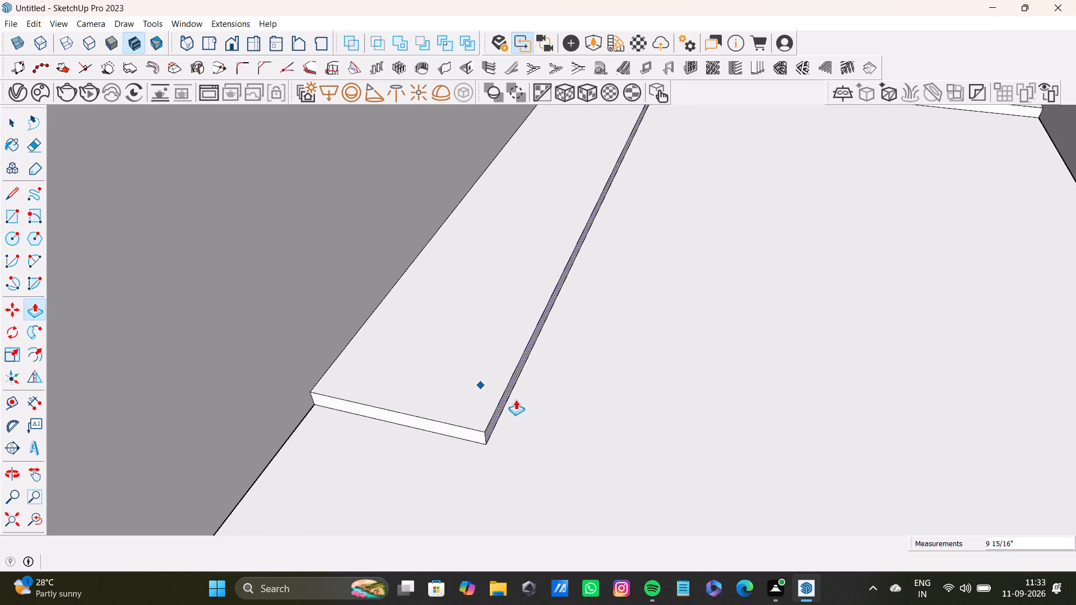
pyautogui.moveTo(516, 399); pyautogui.dragTo(451, 381, button='middle')
pyautogui.scroll(3, 447, 381)
pyautogui.moveTo(442, 393); pyautogui.dragTo(355, 352)
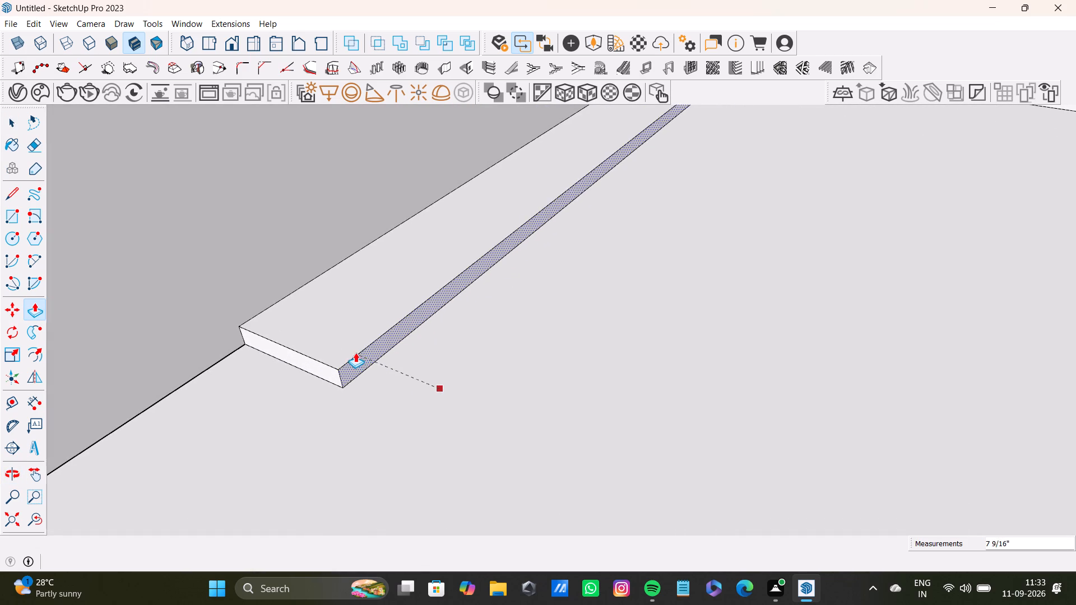
pyautogui.moveTo(355, 352); pyautogui.dragTo(347, 350)
pyautogui.press('space')
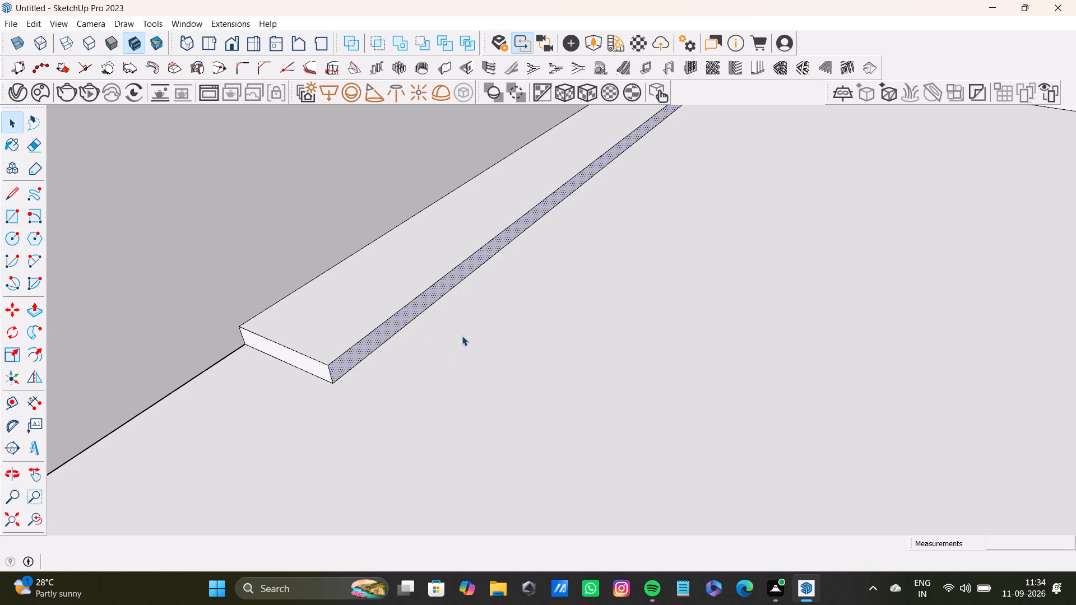
# Examine the L-shaped base and its inner corner within the room.
pyautogui.scroll(-4, 677, 236)
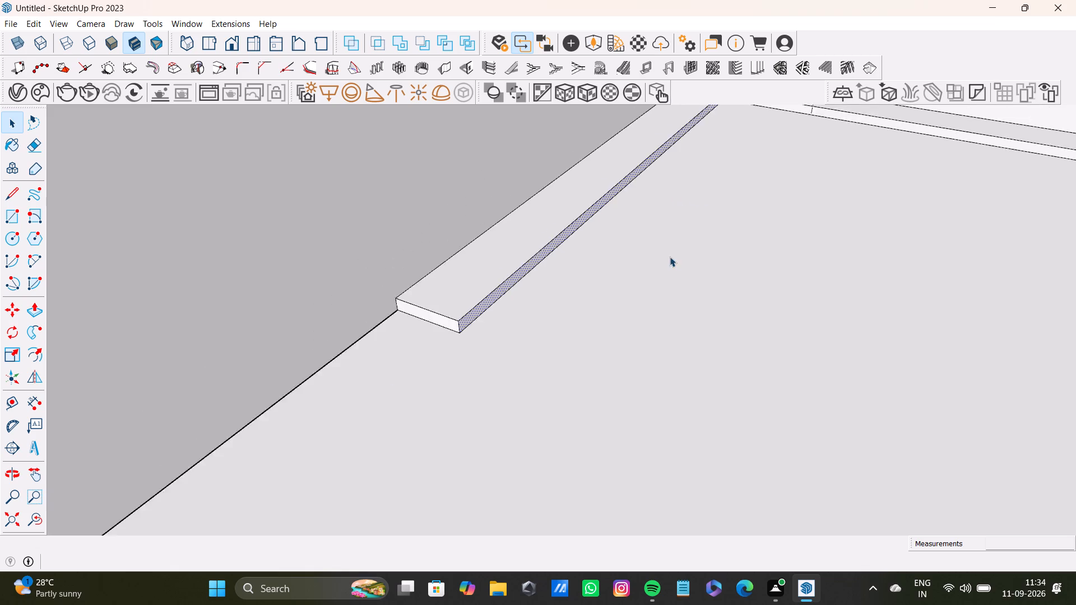
pyautogui.scroll(-17, 670, 257)
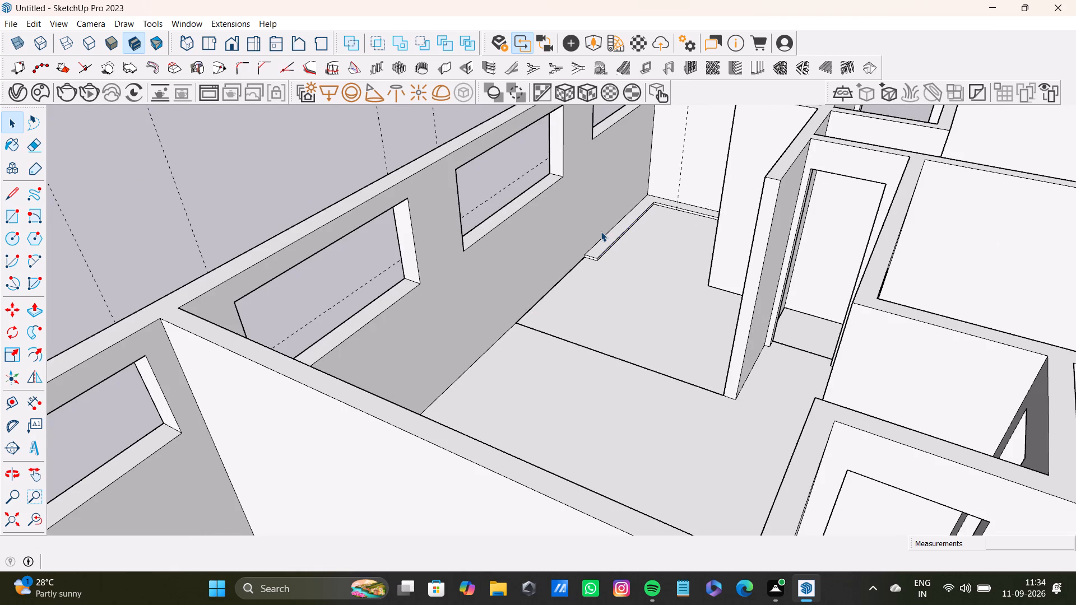
pyautogui.scroll(5, 670, 178)
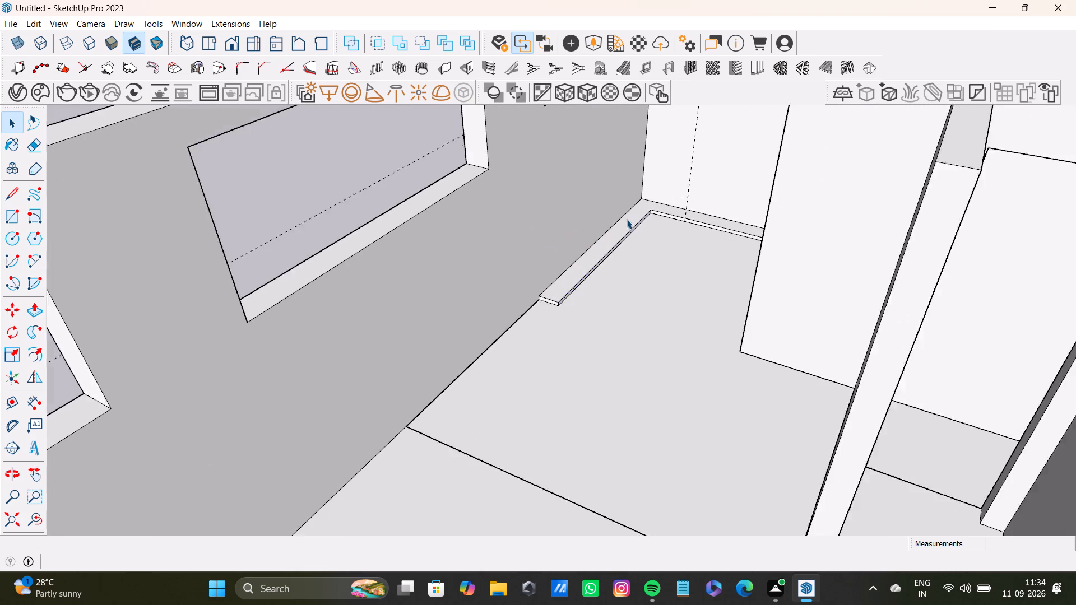
pyautogui.moveTo(631, 222); pyautogui.dragTo(710, 407, button='middle')
pyautogui.scroll(1, 697, 373)
pyautogui.scroll(-4, 611, 202)
pyautogui.keyDown('shift'); pyautogui.moveTo(610, 199); pyautogui.dragTo(596, 331, button='middle'); pyautogui.keyUp('shift')
pyautogui.scroll(2, 586, 260)
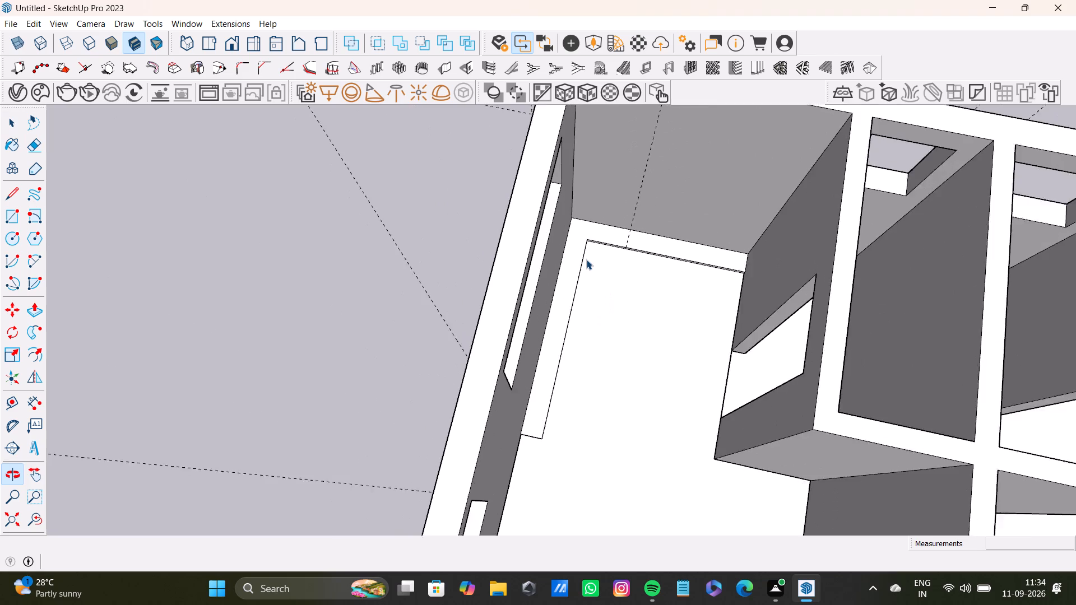
# Select all the faces of the L-shaped base and make them a group.
pyautogui.scroll(10, 586, 259)
pyautogui.scroll(-13, 587, 236)
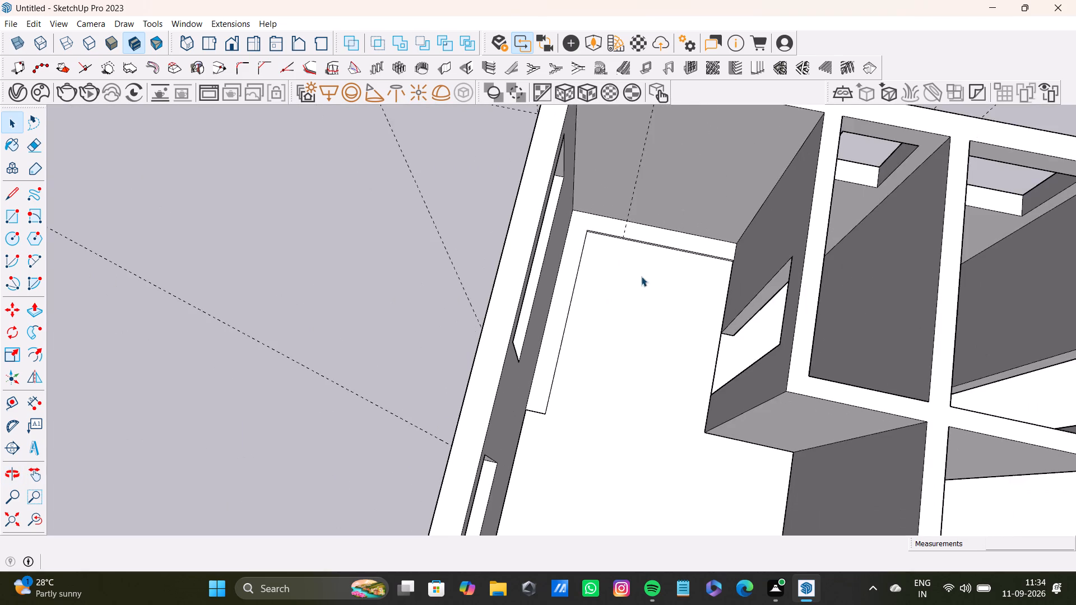
pyautogui.moveTo(649, 281); pyautogui.dragTo(377, 292, button='middle')
pyautogui.scroll(6, 528, 291)
pyautogui.moveTo(606, 359); pyautogui.dragTo(627, 264, button='middle')
pyautogui.scroll(4, 523, 370)
pyautogui.keyDown('shift'); pyautogui.moveTo(522, 429); pyautogui.dragTo(559, 352, button='middle'); pyautogui.keyUp('shift')
pyautogui.keyDown('shift'); pyautogui.scroll(6, 510, 373); pyautogui.keyUp('shift')
pyautogui.keyDown('shift'); pyautogui.moveTo(444, 378); pyautogui.dragTo(638, 360, button='middle'); pyautogui.keyUp('shift')
pyautogui.scroll(4, 518, 378)
pyautogui.moveTo(558, 359); pyautogui.dragTo(627, 340, button='middle')
pyautogui.keyDown('shift'); pyautogui.moveTo(531, 374); pyautogui.dragTo(601, 364, button='middle'); pyautogui.keyUp('shift')
pyautogui.keyDown('shift'); pyautogui.doubleClick(628, 348); pyautogui.keyUp('shift')
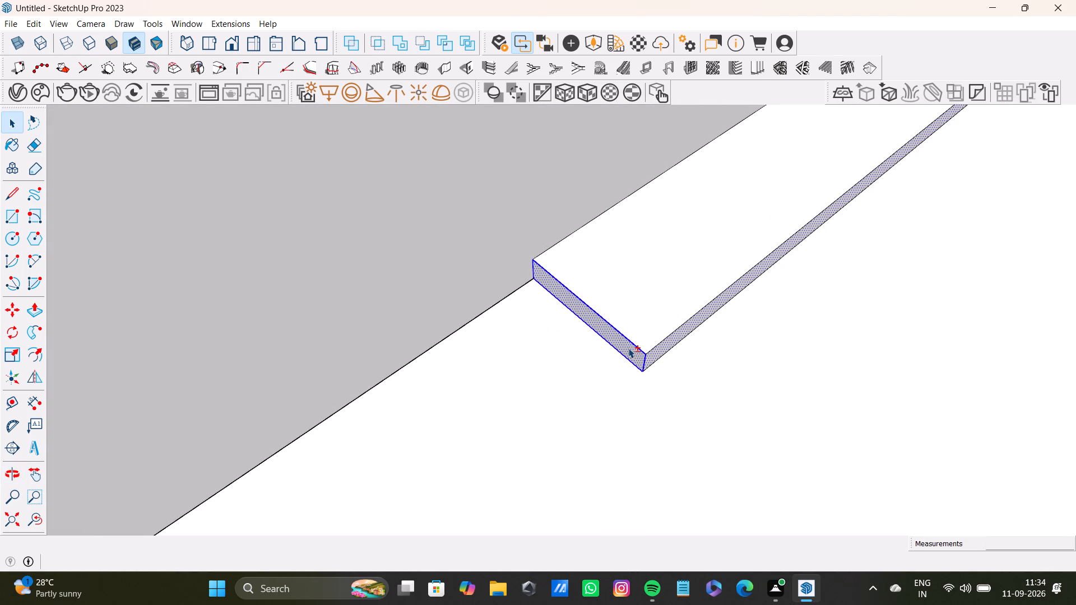
pyautogui.keyDown('shift'); pyautogui.doubleClick(638, 333); pyautogui.keyUp('shift')
pyautogui.keyDown('shift'); pyautogui.doubleClick(656, 349); pyautogui.keyUp('shift')
pyautogui.keyDown('shift'); pyautogui.doubleClick(660, 348); pyautogui.keyUp('shift')
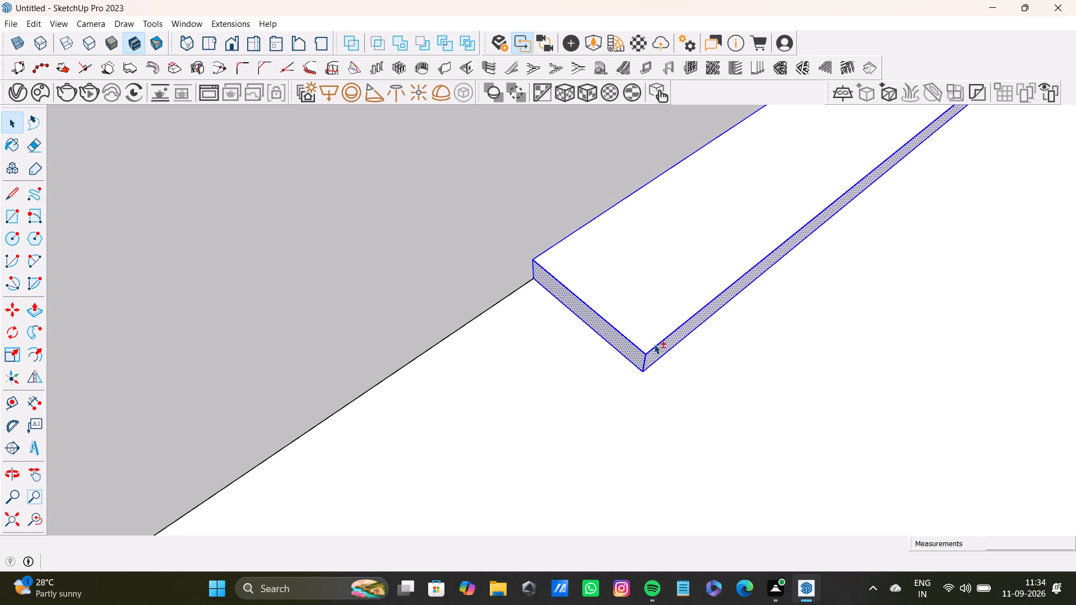
pyautogui.keyDown('shift'); pyautogui.doubleClick(644, 326); pyautogui.keyUp('shift')
pyautogui.keyDown('shift'); pyautogui.scroll(-17, 633, 308); pyautogui.keyUp('shift')
pyautogui.keyDown('shift'); pyautogui.moveTo(680, 255); pyautogui.dragTo(502, 397, button='middle'); pyautogui.keyUp('shift')
pyautogui.keyDown('shift'); pyautogui.scroll(17, 664, 294); pyautogui.keyUp('shift')
pyautogui.moveTo(638, 313); pyautogui.dragTo(713, 293, button='middle')
pyautogui.keyDown('shift'); pyautogui.scroll(4, 643, 274); pyautogui.keyUp('shift')
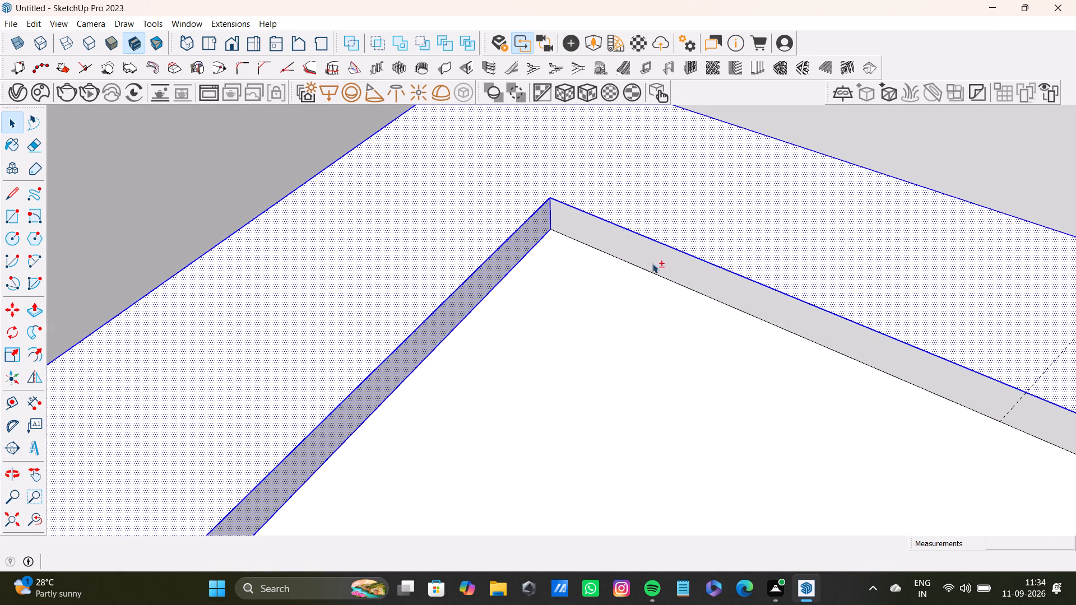
pyautogui.keyDown('shift'); pyautogui.doubleClick(657, 259); pyautogui.keyUp('shift')
pyautogui.keyDown('shift'); pyautogui.scroll(-20, 641, 259); pyautogui.keyUp('shift')
pyautogui.keyDown('shift'); pyautogui.scroll(-3, 641, 259); pyautogui.keyUp('shift')
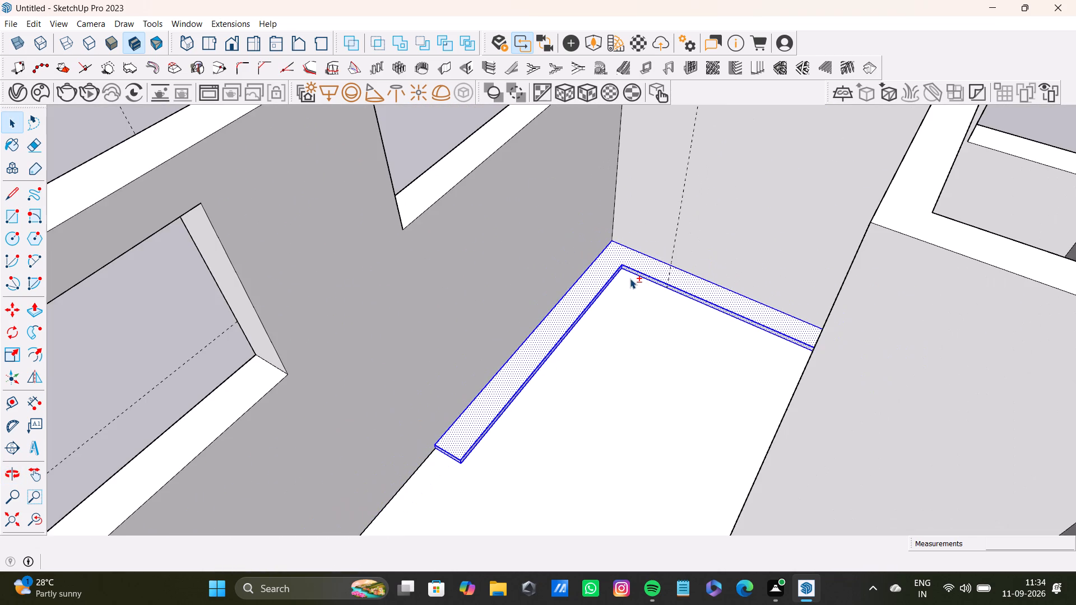
pyautogui.keyDown('shift'); pyautogui.moveTo(630, 287); pyautogui.dragTo(533, 378, button='middle'); pyautogui.keyUp('shift')
pyautogui.moveTo(525, 386); pyautogui.dragTo(560, 409, button='middle')
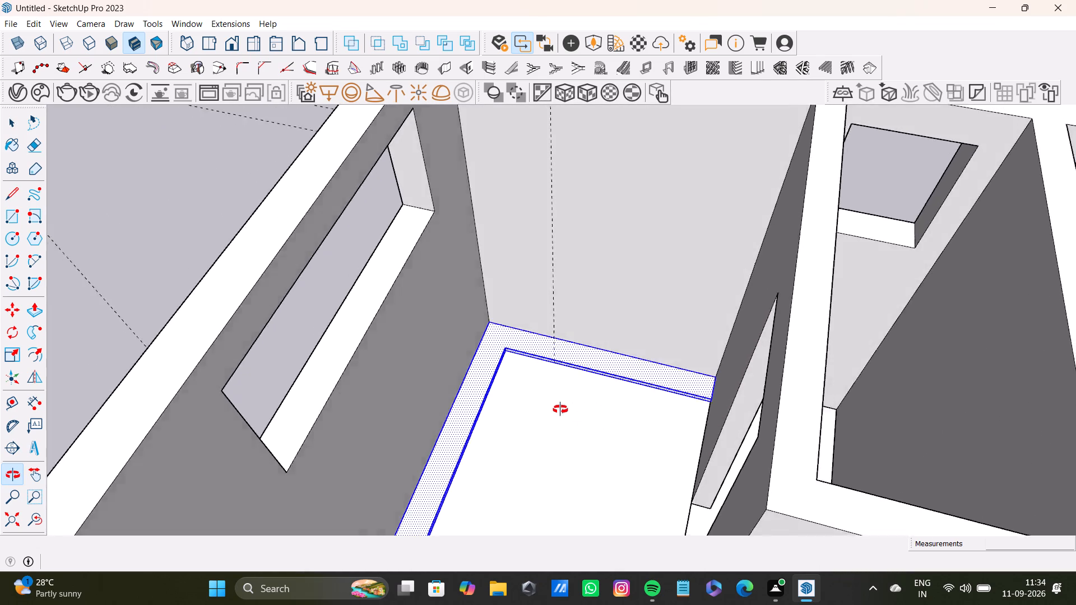
pyautogui.moveTo(560, 409); pyautogui.dragTo(516, 485, button='middle')
pyautogui.rightClick(454, 357)
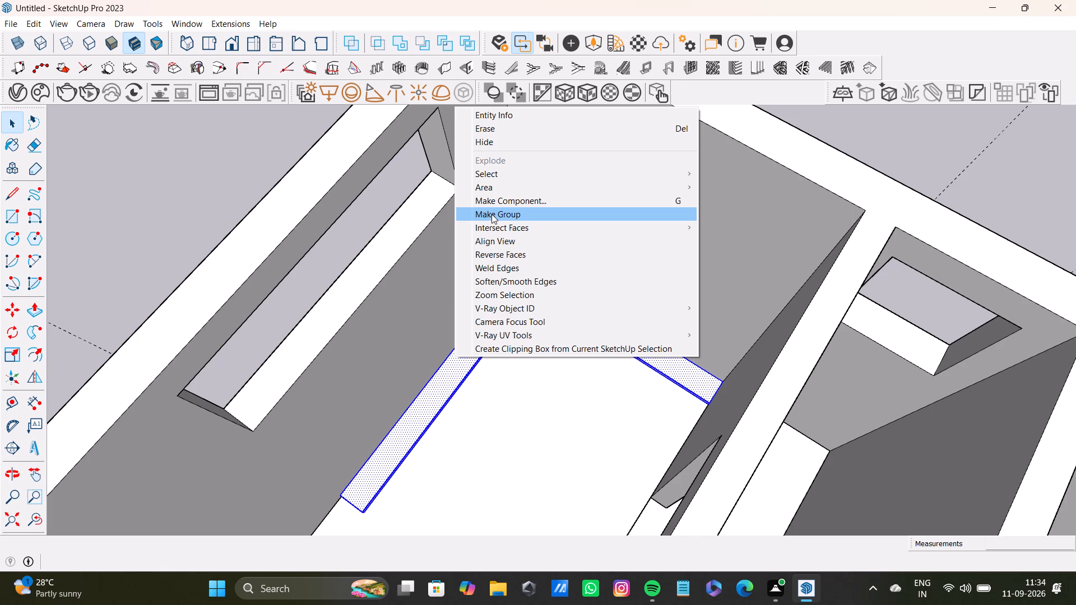
pyautogui.click(497, 215)
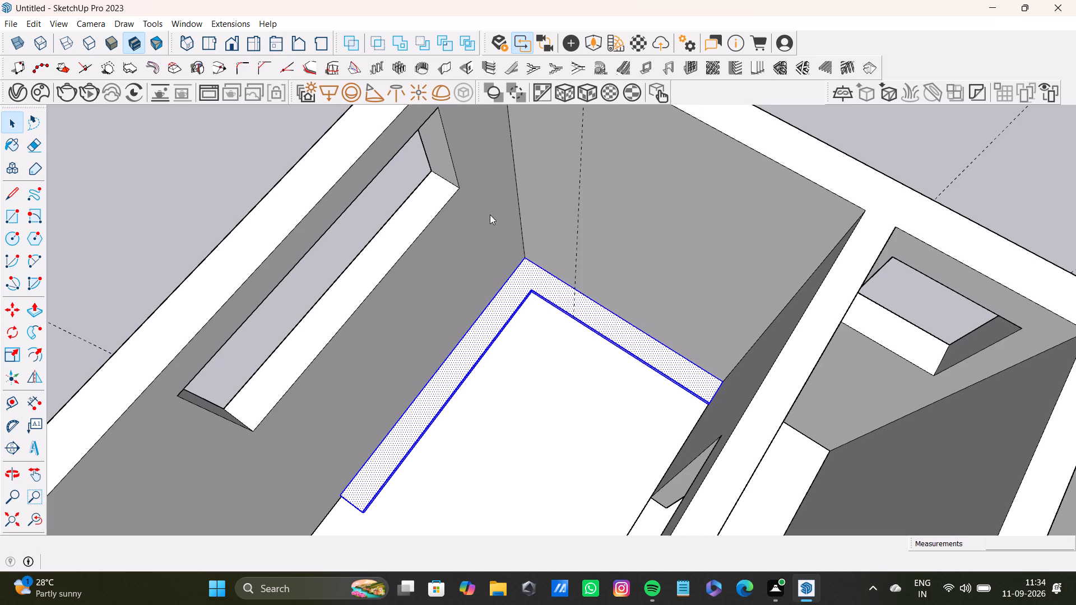
pyautogui.click(239, 156)
# Draw a horizontal rectangle about 1' 9 7/8" by 7' 10 5/8" along the windowed wall, starting at the base leg's free end.
pyautogui.scroll(-4, 442, 317)
pyautogui.scroll(7, 497, 361)
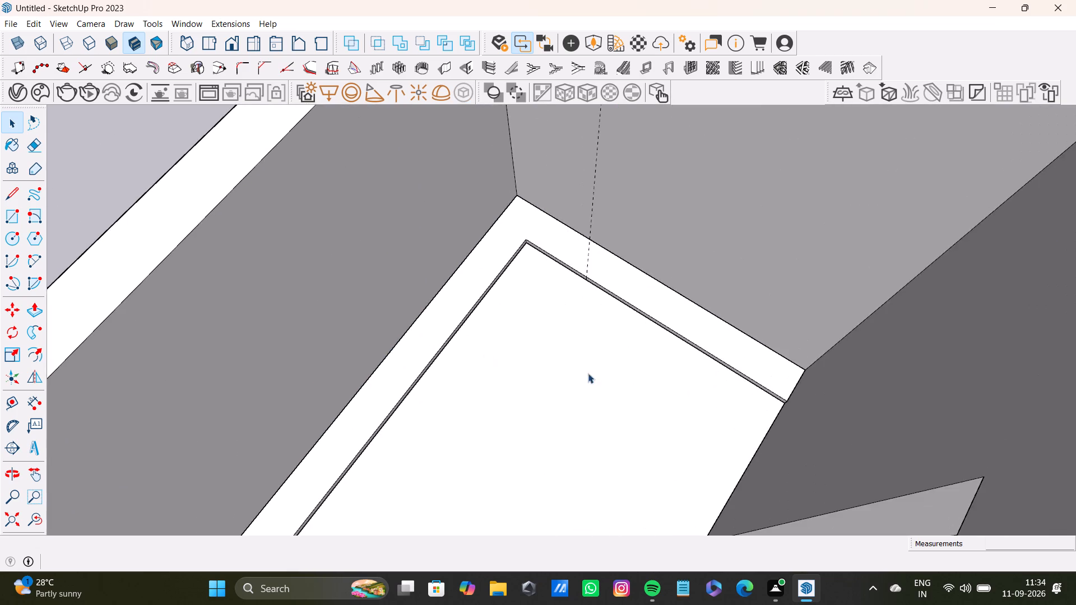
pyautogui.moveTo(588, 373); pyautogui.dragTo(315, 406, button='middle')
pyautogui.keyDown('shift'); pyautogui.moveTo(491, 368); pyautogui.dragTo(520, 366, button='middle'); pyautogui.keyUp('shift')
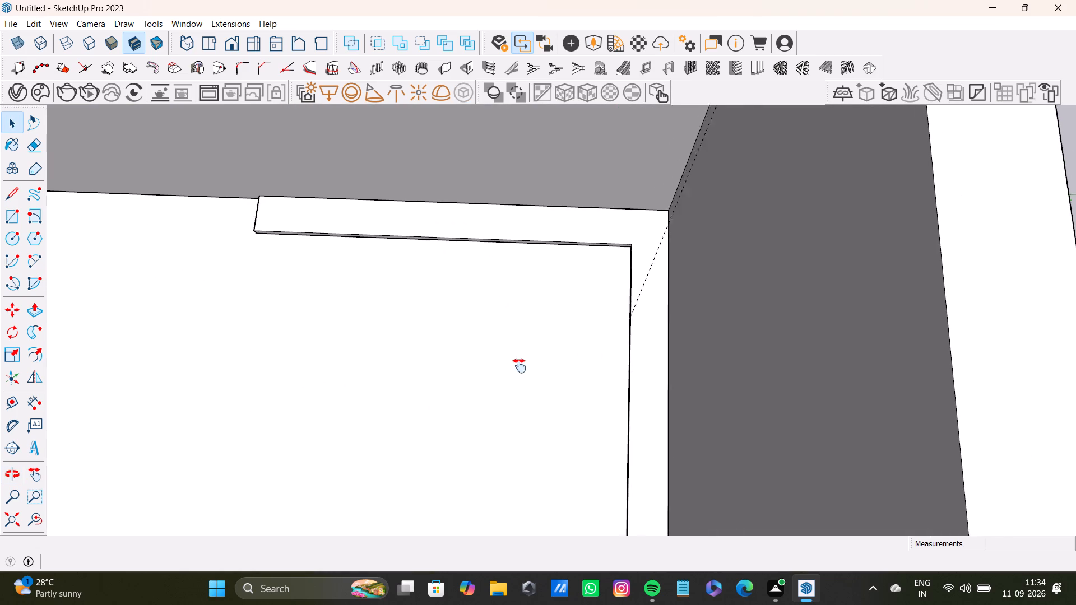
pyautogui.keyDown('shift'); pyautogui.moveTo(520, 366); pyautogui.dragTo(525, 365, button='middle'); pyautogui.keyUp('shift')
pyautogui.press('r')
pyautogui.moveTo(491, 377); pyautogui.dragTo(497, 370, button='middle')
pyautogui.scroll(3, 276, 208)
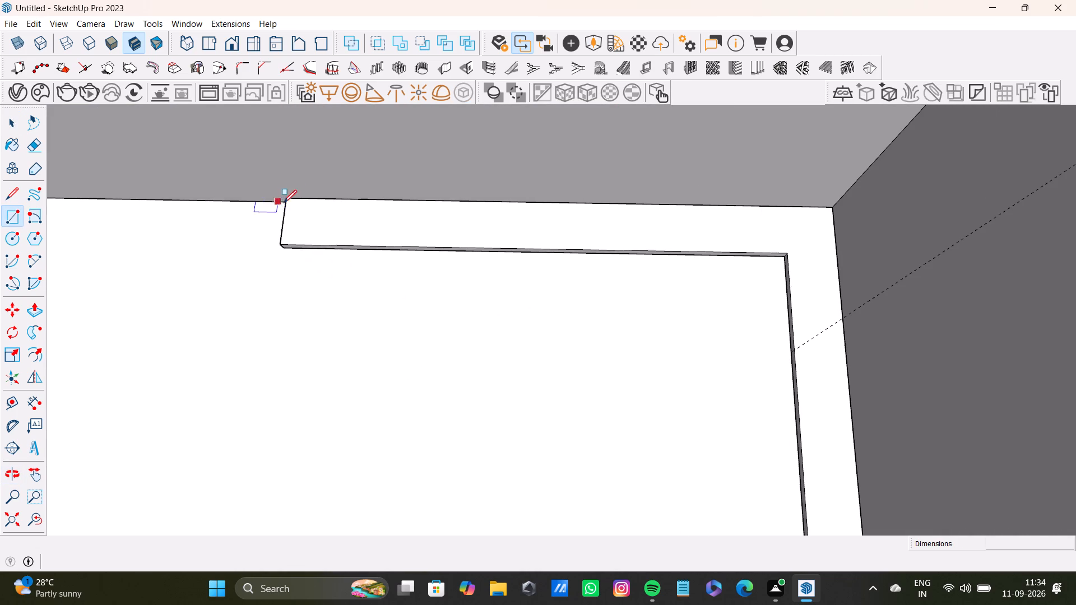
pyautogui.click(287, 199)
pyautogui.scroll(-3, 738, 326)
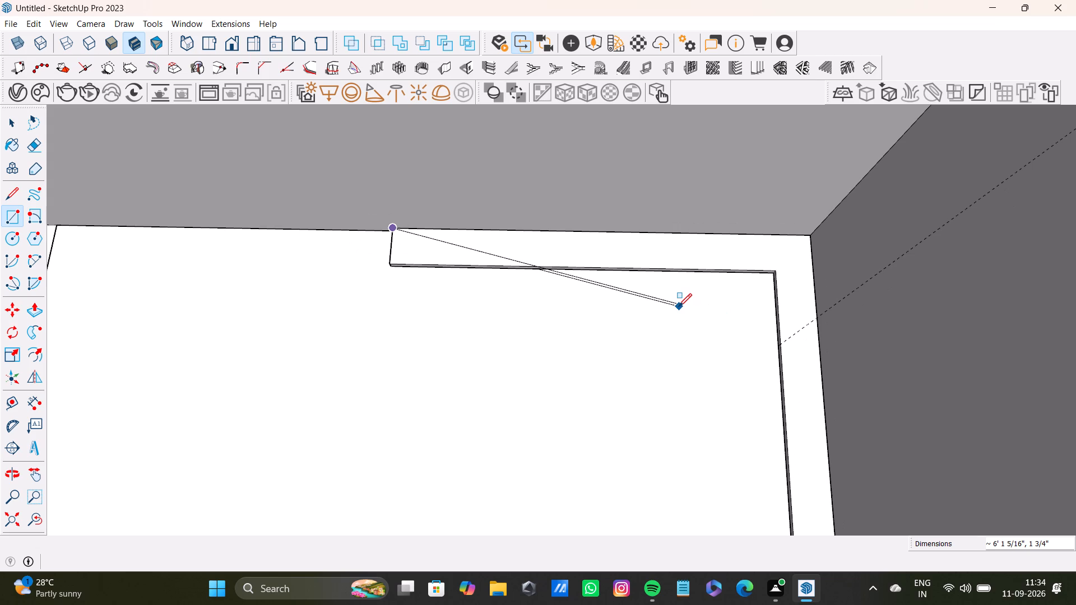
pyautogui.press('Up')
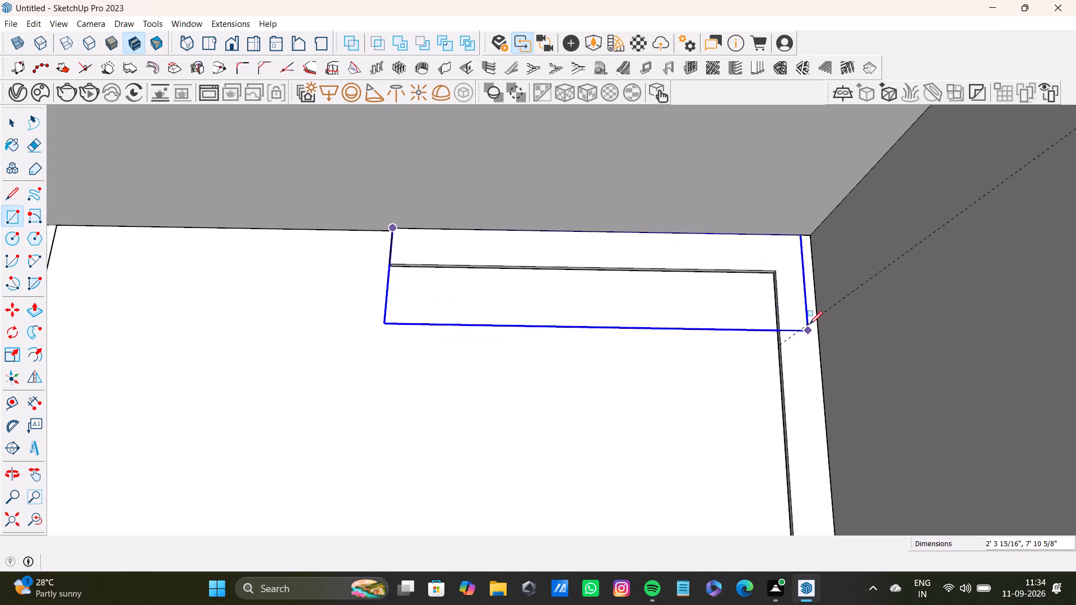
pyautogui.click(774, 320)
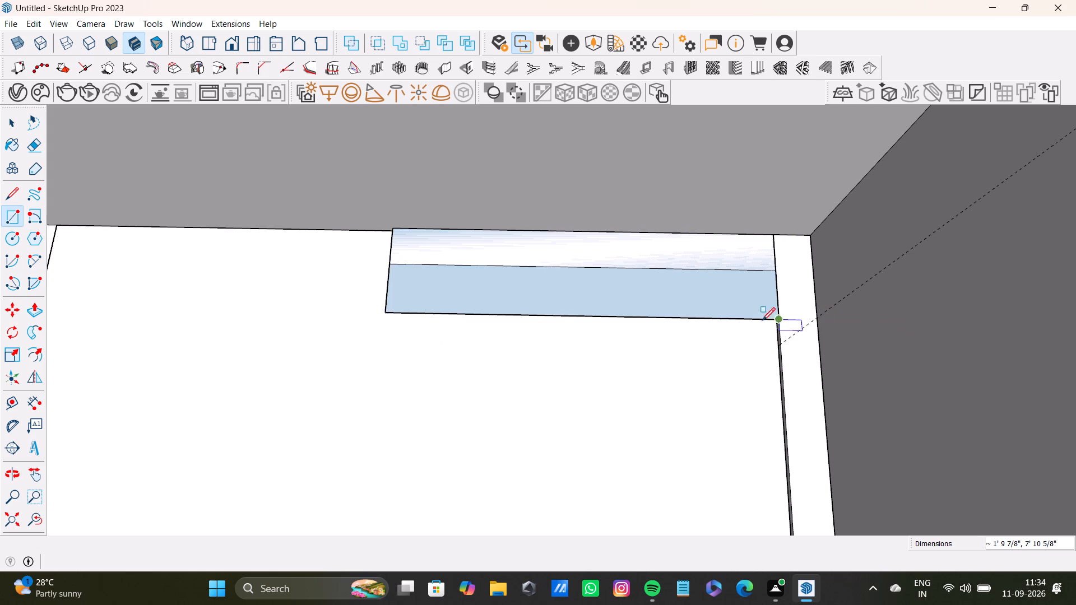
pyautogui.press('space')
# Extrude the rectangle upward about 3' 4 3/4" to form a box beneath the window.
pyautogui.press('p')
pyautogui.moveTo(671, 302); pyautogui.dragTo(655, 269)
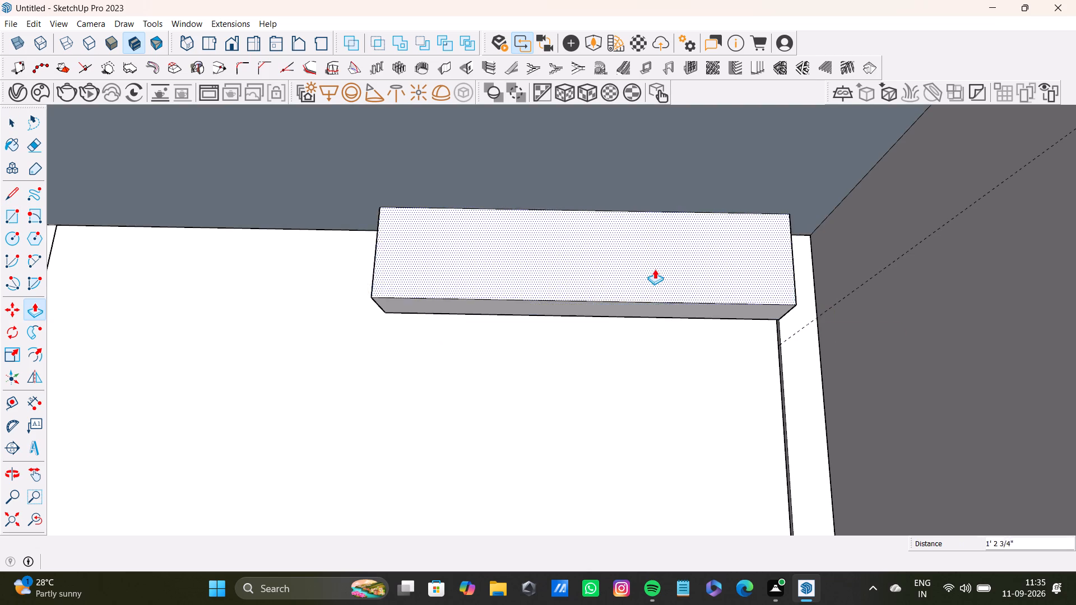
pyautogui.moveTo(655, 269); pyautogui.dragTo(644, 222)
pyautogui.scroll(-12, 582, 241)
pyautogui.keyDown('shift'); pyautogui.moveTo(532, 237); pyautogui.dragTo(521, 319, button='middle'); pyautogui.keyUp('shift')
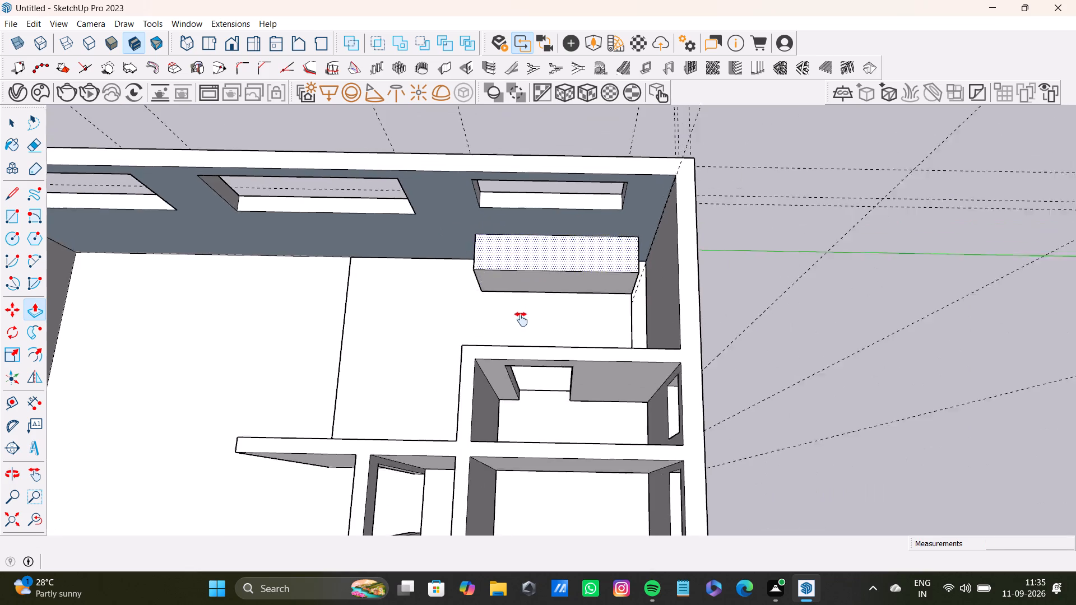
pyautogui.keyDown('shift'); pyautogui.moveTo(521, 319); pyautogui.dragTo(521, 324, button='middle'); pyautogui.keyUp('shift')
pyautogui.moveTo(525, 320); pyautogui.dragTo(666, 172, button='middle')
pyautogui.scroll(-4, 475, 328)
pyautogui.moveTo(511, 364); pyautogui.dragTo(618, 339, button='middle')
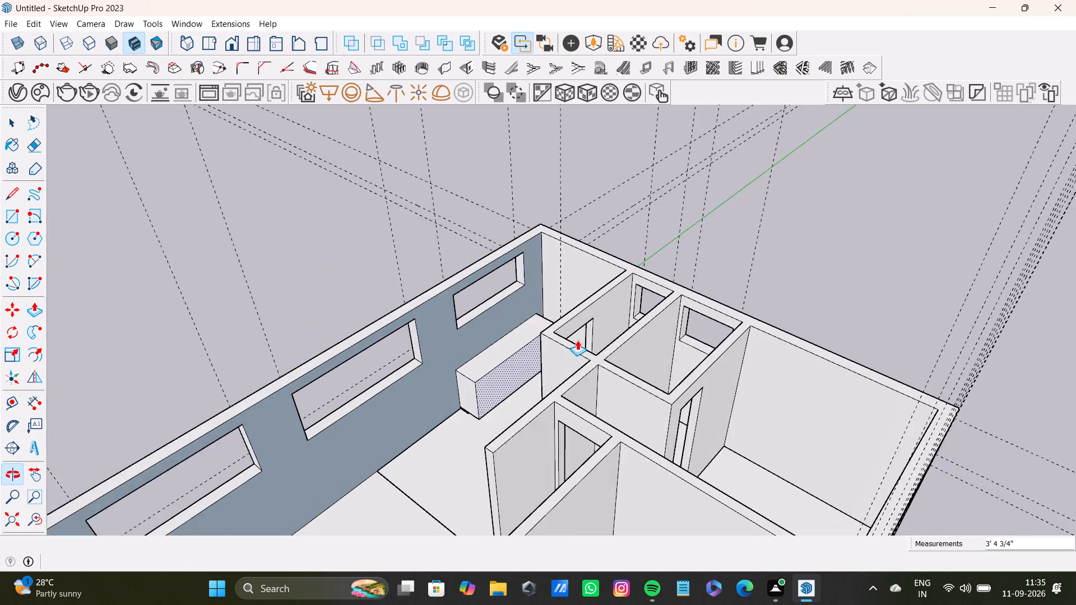
pyautogui.scroll(3, 514, 359)
# Reverse the inner face of the windowed side wall.
pyautogui.press('space')
pyautogui.click(469, 323)
pyautogui.rightClick(468, 323)
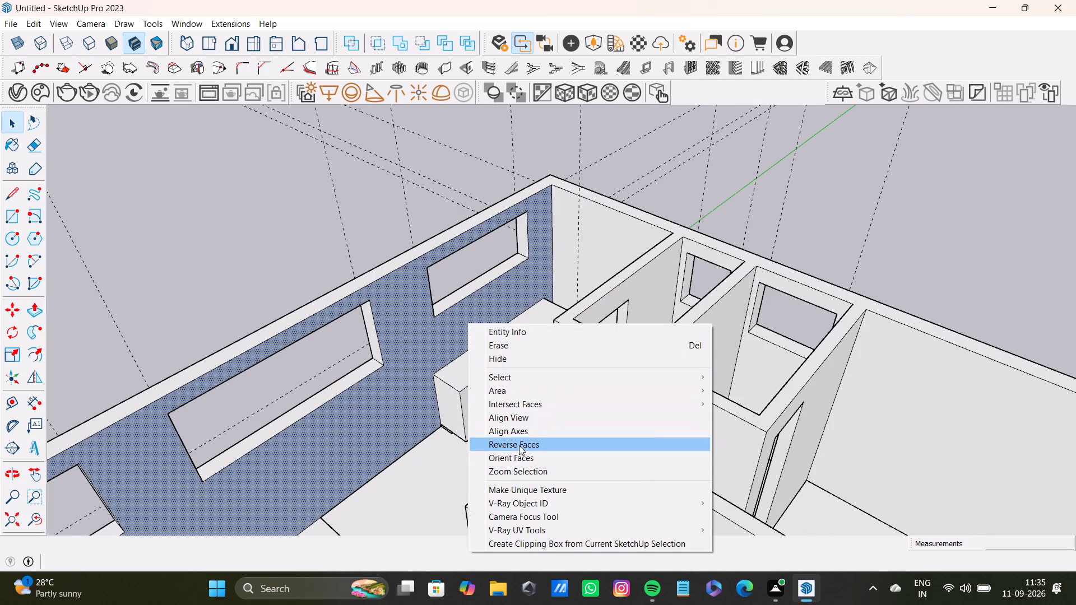
pyautogui.click(522, 446)
# Pull the box's end face nearest the room corner out to meet the end wall.
pyautogui.scroll(-4, 463, 436)
pyautogui.keyDown('shift'); pyautogui.moveTo(399, 421); pyautogui.dragTo(587, 450, button='middle'); pyautogui.keyUp('shift')
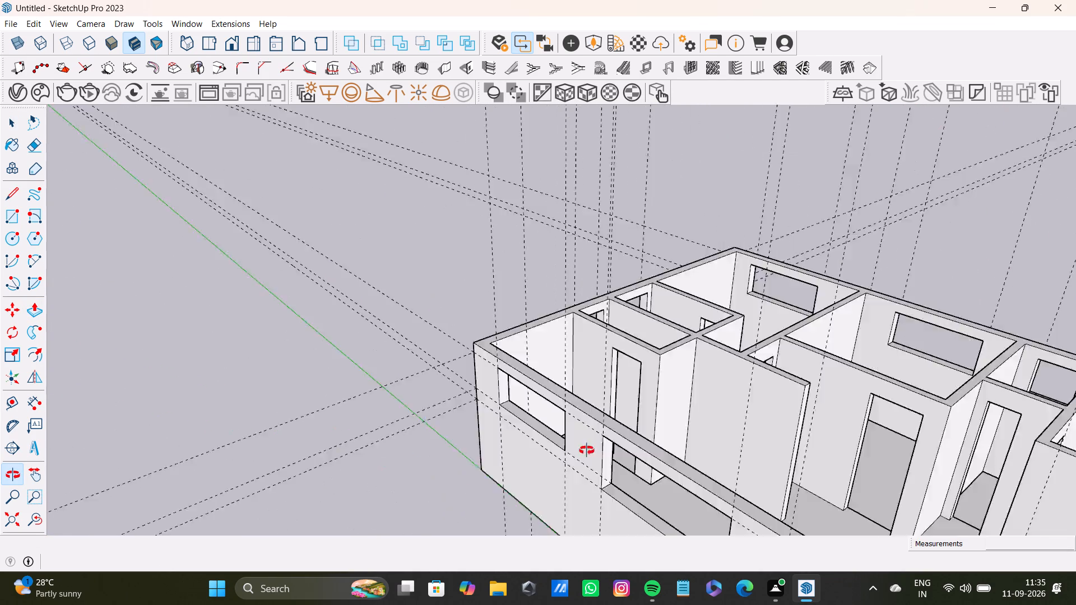
pyautogui.keyDown('shift'); pyautogui.moveTo(587, 450); pyautogui.dragTo(346, 494, button='middle'); pyautogui.keyUp('shift')
pyautogui.scroll(-1, 358, 462)
pyautogui.scroll(8, 423, 433)
pyautogui.moveTo(494, 401); pyautogui.dragTo(423, 532, button='middle')
pyautogui.scroll(6, 708, 334)
pyautogui.keyDown('shift'); pyautogui.moveTo(713, 328); pyautogui.dragTo(690, 402, button='middle'); pyautogui.keyUp('shift')
pyautogui.scroll(-1, 690, 403)
pyautogui.moveTo(662, 369); pyautogui.dragTo(569, 380, button='middle')
pyautogui.scroll(8, 581, 346)
pyautogui.moveTo(610, 333); pyautogui.dragTo(543, 336, button='middle')
pyautogui.scroll(1, 543, 336)
pyautogui.scroll(-1, 545, 334)
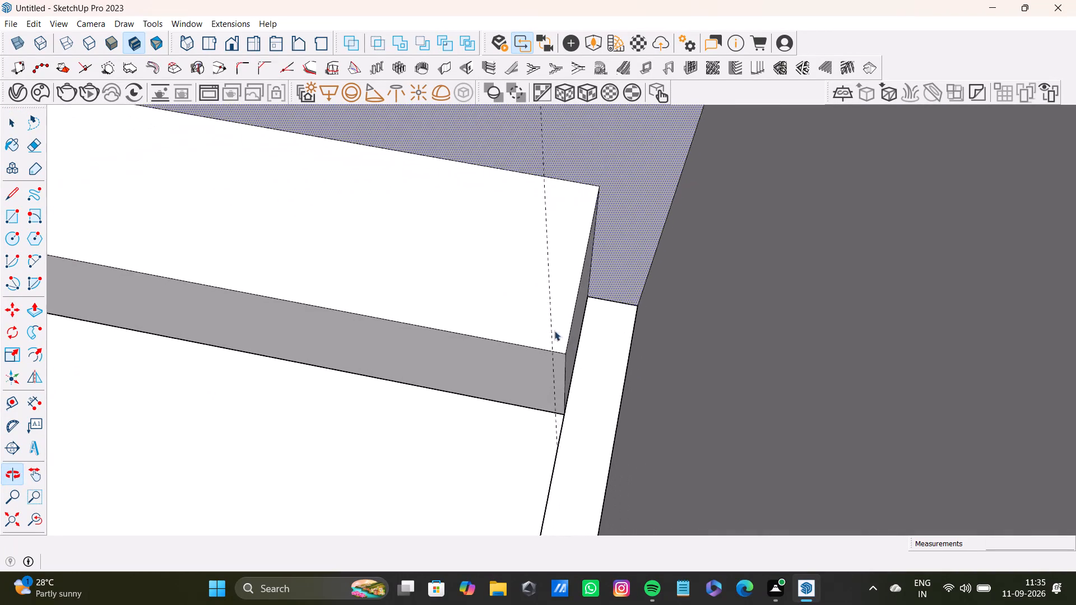
pyautogui.scroll(8, 569, 330)
pyautogui.click(574, 339)
pyautogui.press('p')
pyautogui.moveTo(577, 344); pyautogui.dragTo(628, 351)
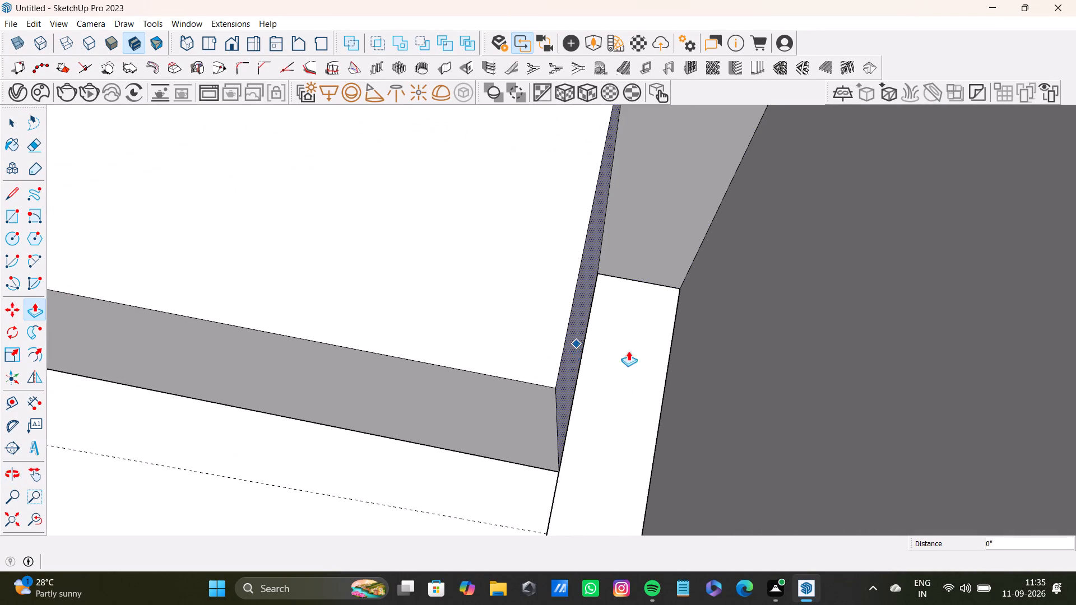
pyautogui.moveTo(628, 351); pyautogui.dragTo(808, 397)
pyautogui.press('space')
# Open the base group and pull the windowed-wall leg's long inner side face outward to widen the leg under the box.
pyautogui.scroll(-14, 718, 412)
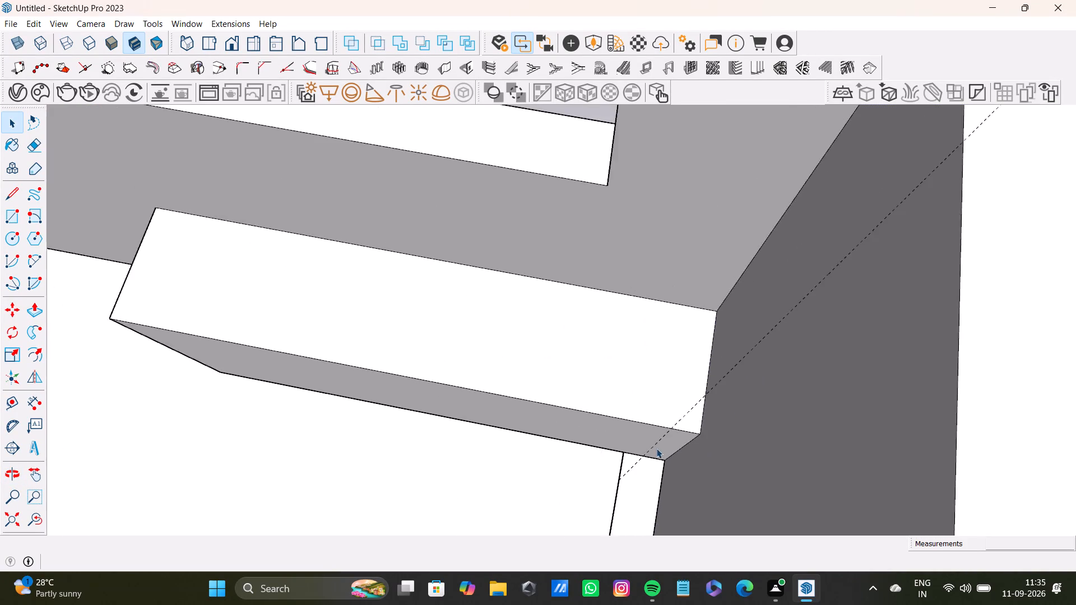
pyautogui.scroll(-3, 656, 448)
pyautogui.moveTo(619, 472); pyautogui.dragTo(900, 308, button='middle')
pyautogui.scroll(3, 648, 383)
pyautogui.keyDown('shift'); pyautogui.moveTo(639, 393); pyautogui.dragTo(643, 309, button='middle'); pyautogui.keyUp('shift')
pyautogui.scroll(1, 642, 365)
pyautogui.moveTo(642, 365); pyautogui.dragTo(649, 304, button='middle')
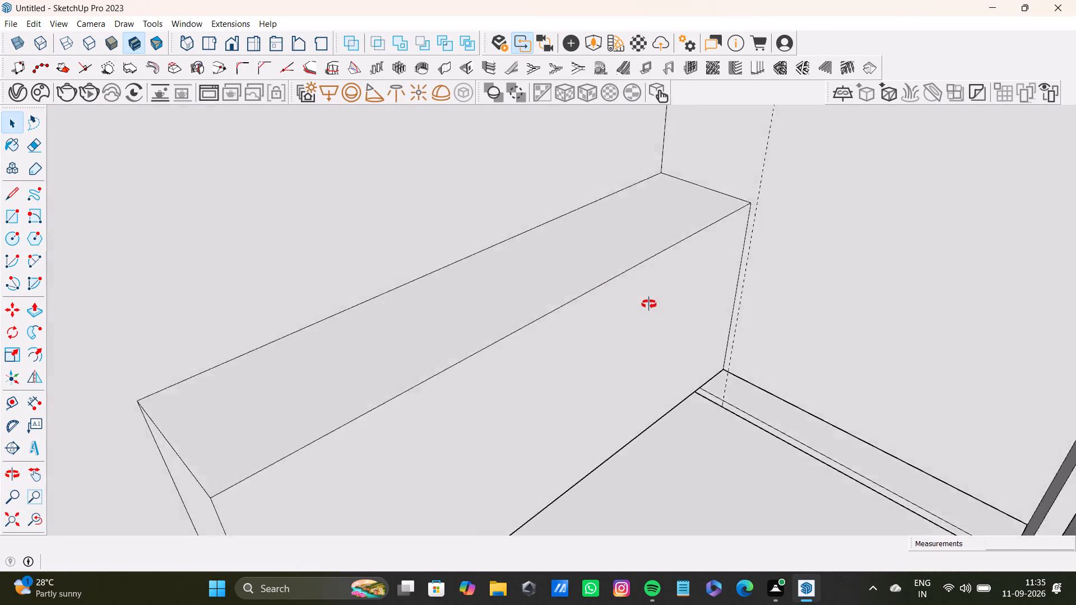
pyautogui.moveTo(649, 304); pyautogui.dragTo(654, 282, button='middle')
pyautogui.keyDown('shift'); pyautogui.scroll(-3, 616, 366); pyautogui.keyUp('shift')
pyautogui.keyDown('shift'); pyautogui.moveTo(588, 385); pyautogui.dragTo(627, 278, button='middle'); pyautogui.keyUp('shift')
pyautogui.scroll(6, 410, 412)
pyautogui.moveTo(394, 409); pyautogui.dragTo(430, 289, button='middle')
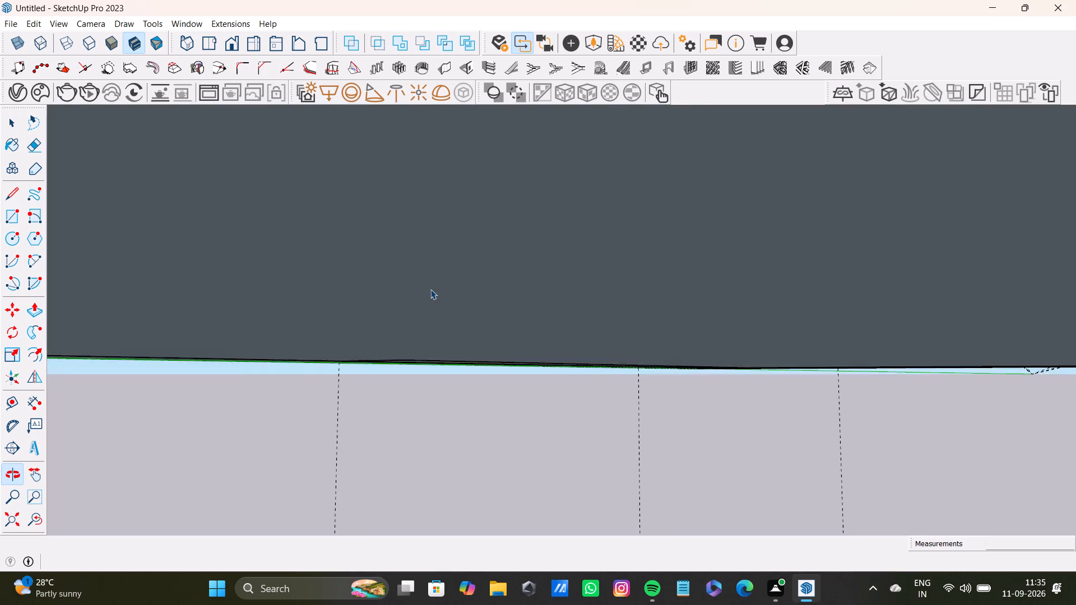
pyautogui.moveTo(430, 289); pyautogui.dragTo(443, 360, button='middle')
pyautogui.scroll(2, 407, 244)
pyautogui.keyDown('shift'); pyautogui.moveTo(433, 216); pyautogui.dragTo(439, 340, button='middle'); pyautogui.keyUp('shift')
pyautogui.scroll(7, 397, 288)
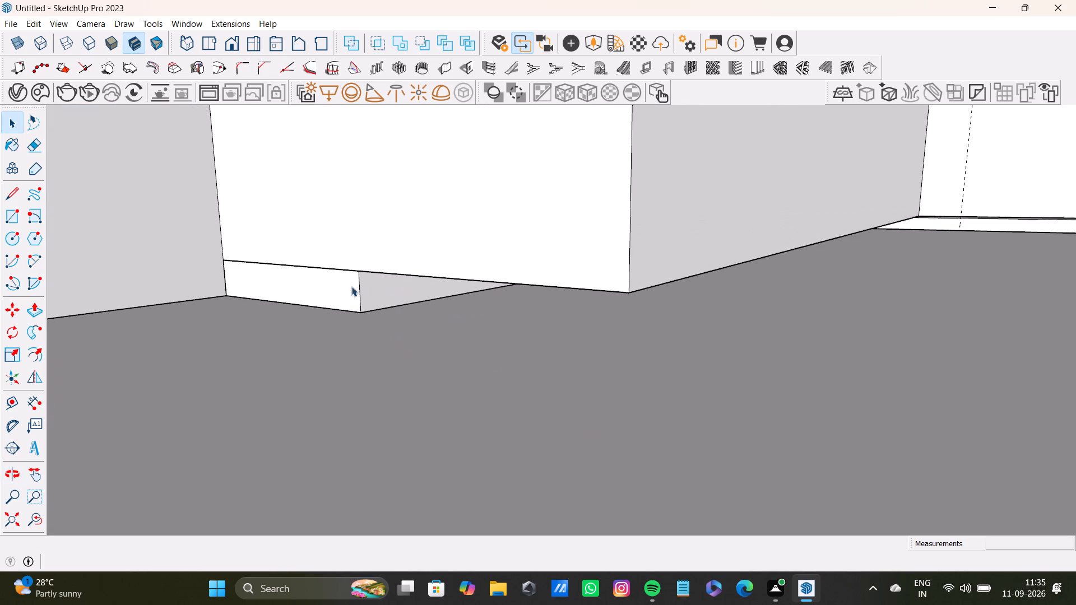
pyautogui.scroll(7, 351, 286)
pyautogui.click(393, 282)
pyautogui.doubleClick(393, 282)
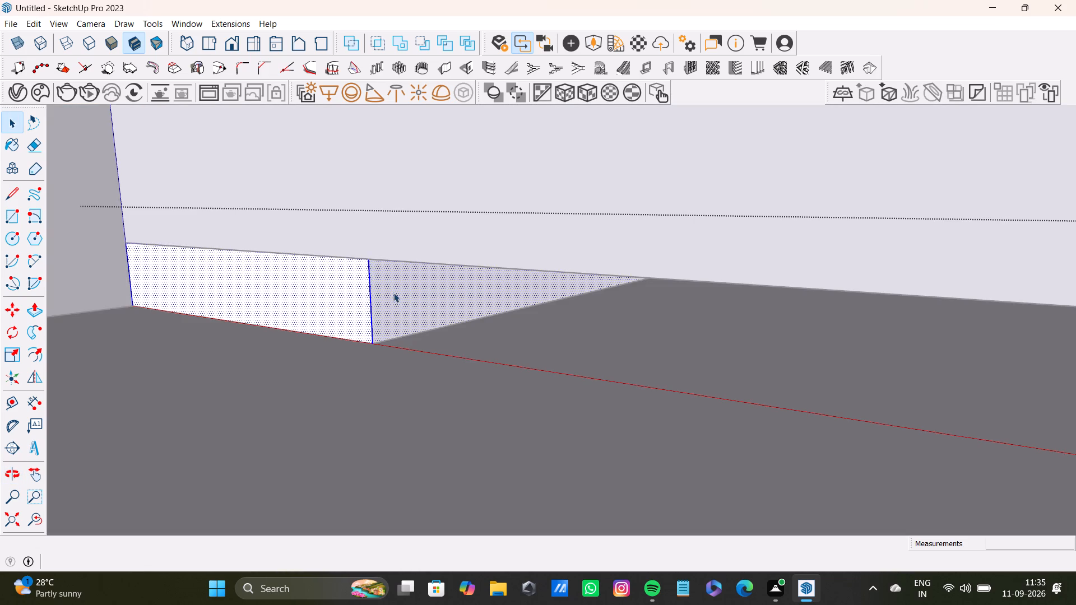
pyautogui.press('p')
pyautogui.moveTo(392, 292); pyautogui.dragTo(439, 312)
pyautogui.press('space')
pyautogui.scroll(-6, 429, 310)
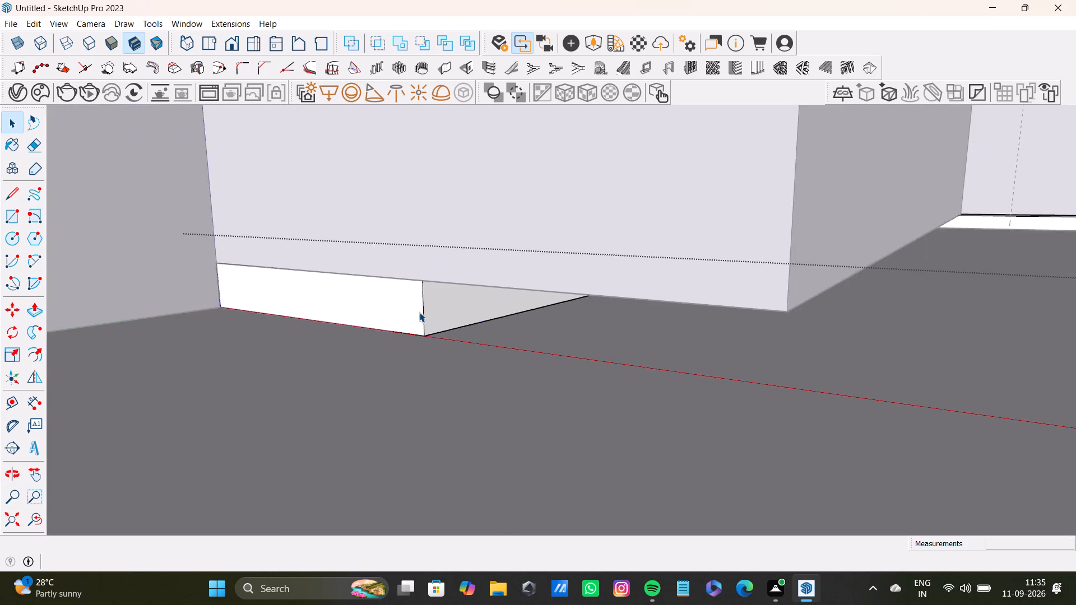
# Close the base group and return to editing the whole house model.
pyautogui.scroll(-11, 419, 312)
pyautogui.keyDown('shift'); pyautogui.moveTo(439, 294); pyautogui.dragTo(439, 409, button='middle'); pyautogui.keyUp('shift')
pyautogui.moveTo(471, 359); pyautogui.dragTo(381, 397, button='middle')
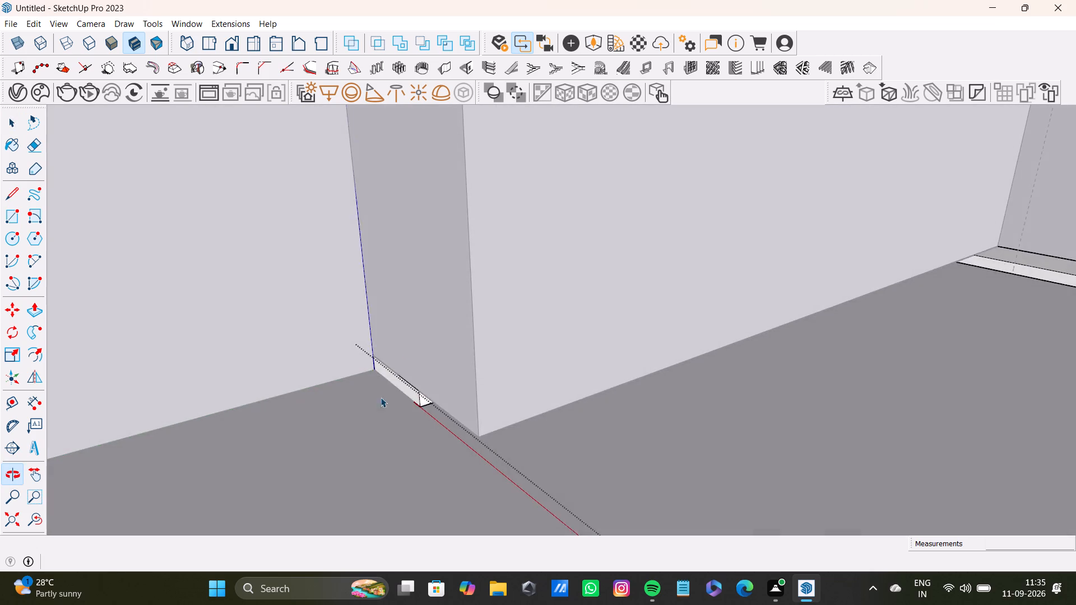
pyautogui.moveTo(381, 397); pyautogui.dragTo(374, 407, button='middle')
pyautogui.scroll(-9, 412, 339)
pyautogui.keyDown('shift'); pyautogui.moveTo(415, 336); pyautogui.dragTo(503, 410, button='middle'); pyautogui.keyUp('shift')
pyautogui.click(17, 518)
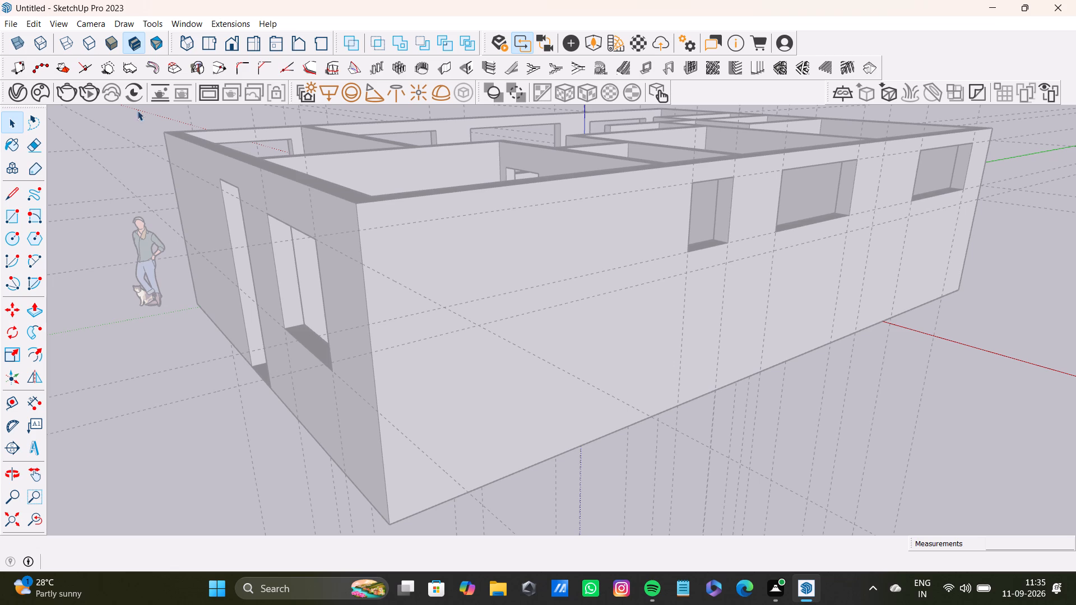
pyautogui.scroll(-11, 362, 77)
pyautogui.scroll(-18, 361, 210)
pyautogui.scroll(5, 395, 232)
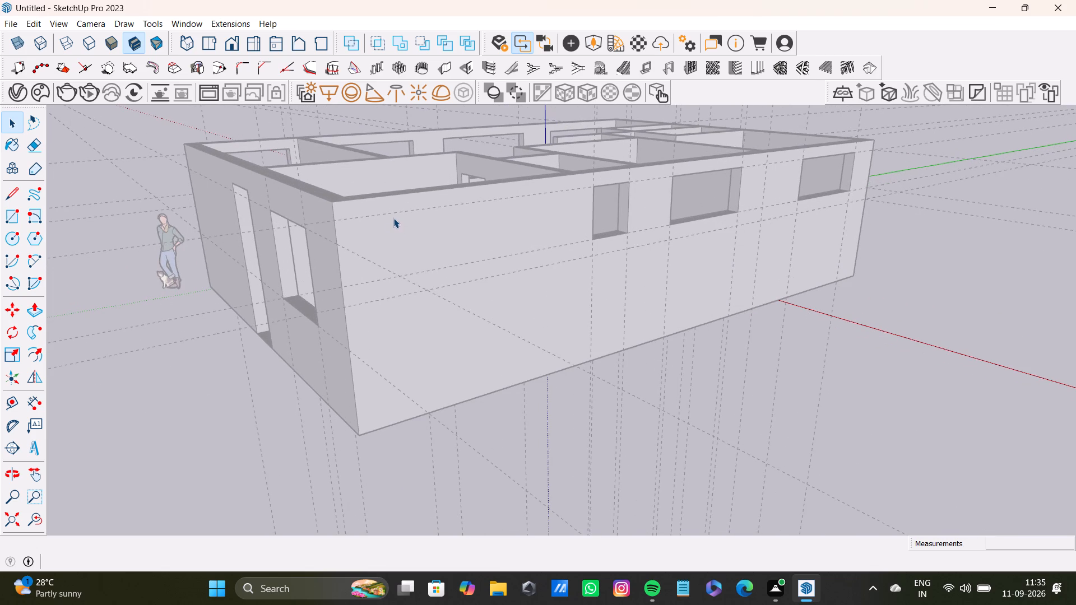
pyautogui.scroll(-8, 335, 216)
pyautogui.moveTo(337, 211); pyautogui.dragTo(414, 310, button='middle')
pyautogui.scroll(5, 428, 267)
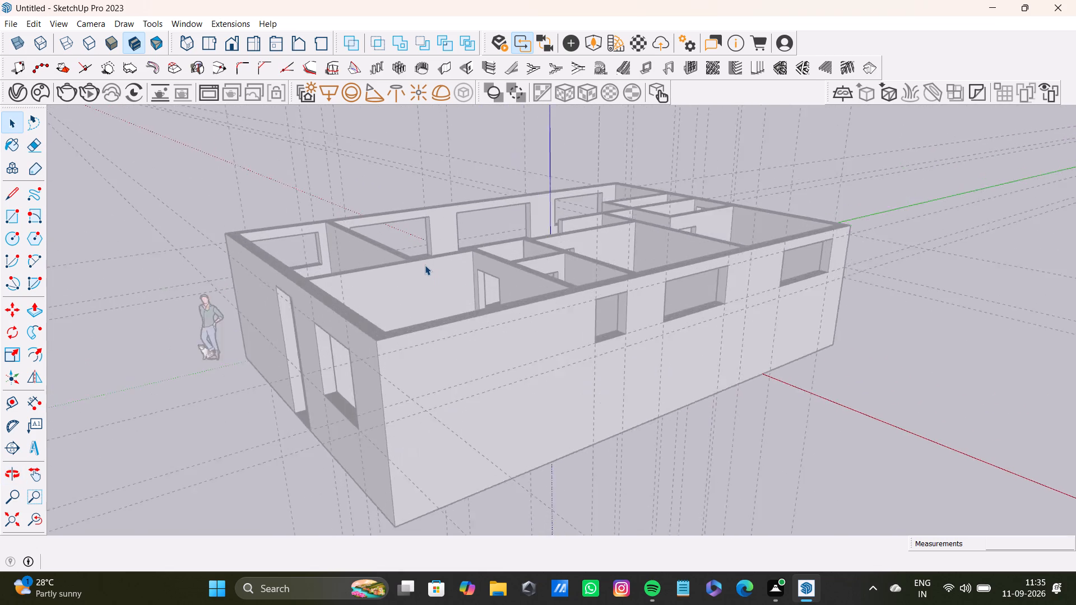
pyautogui.scroll(3, 425, 265)
pyautogui.moveTo(426, 276); pyautogui.dragTo(424, 345, button='middle')
pyautogui.press('space')
pyautogui.click(354, 143)
pyautogui.scroll(-5, 324, 144)
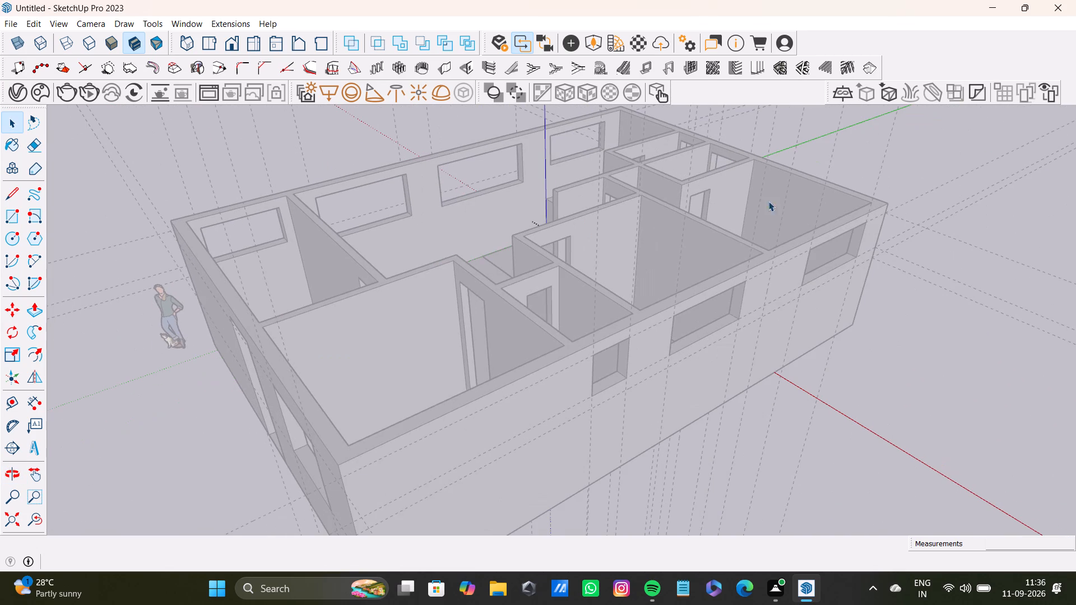
pyautogui.doubleClick(910, 167)
# Place a vertical guide on the box's long inner side face, about 1' 4" in from its end-wall edge.
pyautogui.scroll(5, 430, 277)
pyautogui.keyDown('shift'); pyautogui.moveTo(490, 289); pyautogui.dragTo(539, 459, button='middle'); pyautogui.keyUp('shift')
pyautogui.moveTo(550, 409); pyautogui.dragTo(653, 525, button='middle')
pyautogui.scroll(4, 560, 343)
pyautogui.keyDown('shift'); pyautogui.moveTo(596, 256); pyautogui.dragTo(556, 536, button='middle'); pyautogui.keyUp('shift')
pyautogui.scroll(7, 582, 414)
pyautogui.moveTo(657, 343); pyautogui.dragTo(548, 429, button='middle')
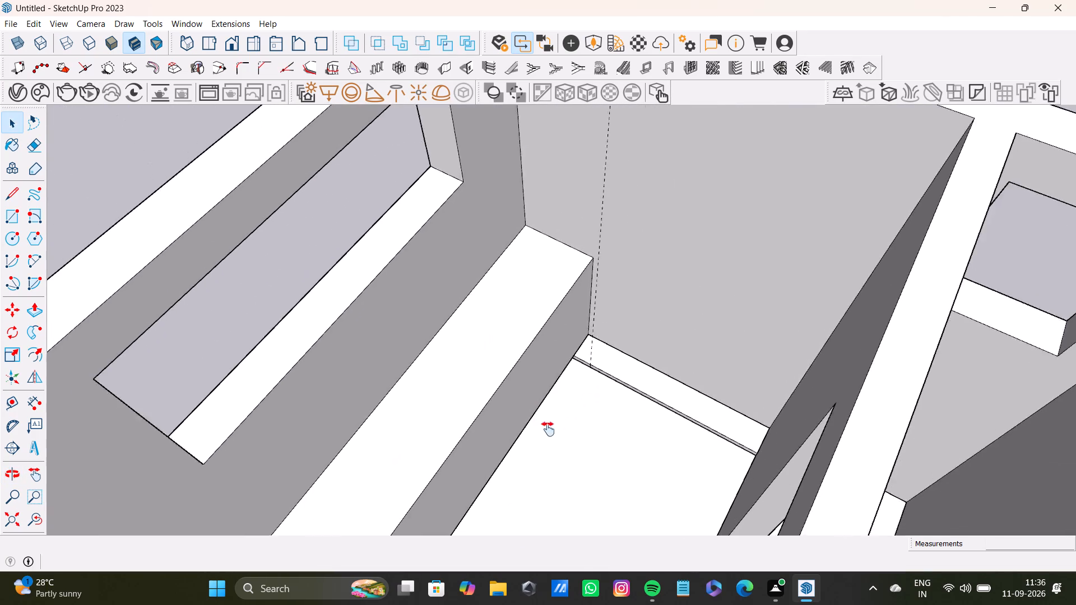
pyautogui.moveTo(548, 429); pyautogui.dragTo(547, 430, button='middle')
pyautogui.scroll(4, 568, 422)
pyautogui.moveTo(642, 357); pyautogui.dragTo(409, 399, button='middle')
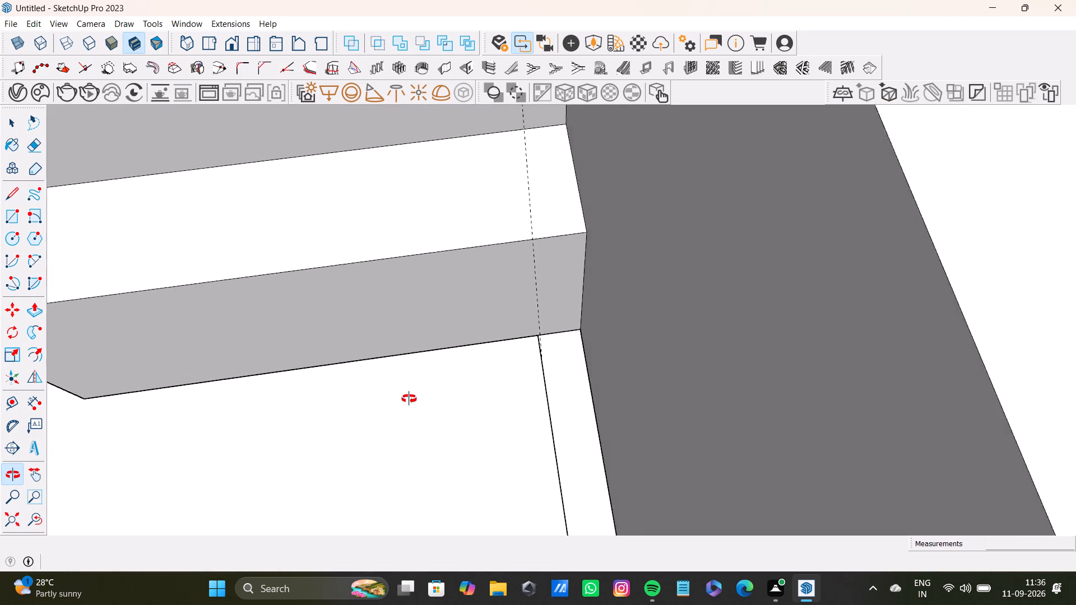
pyautogui.moveTo(409, 399); pyautogui.dragTo(419, 392, button='middle')
pyautogui.scroll(5, 493, 317)
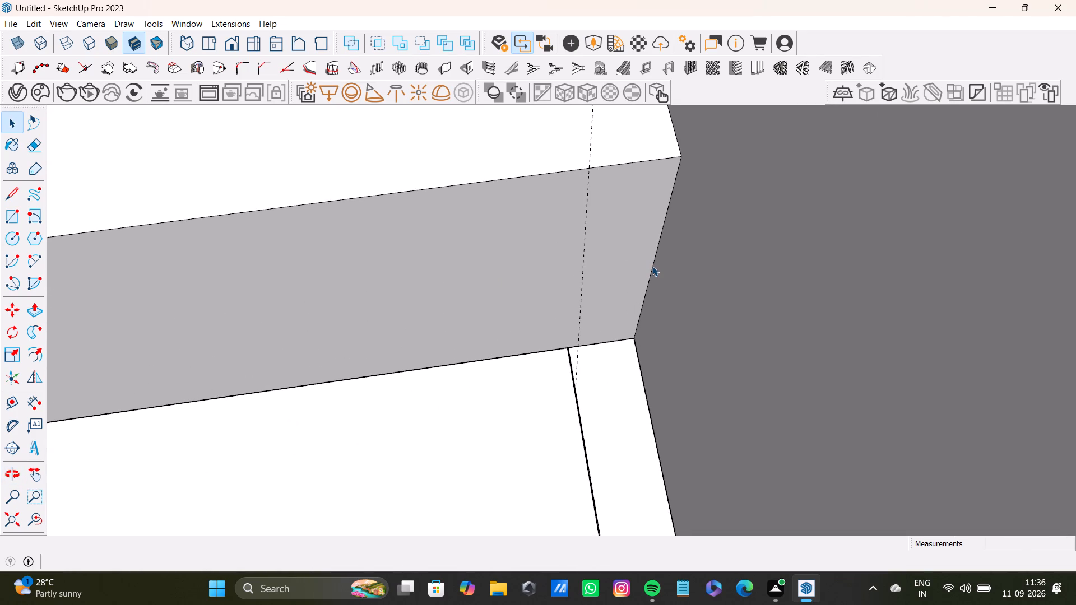
pyautogui.press('t')
pyautogui.click(650, 271)
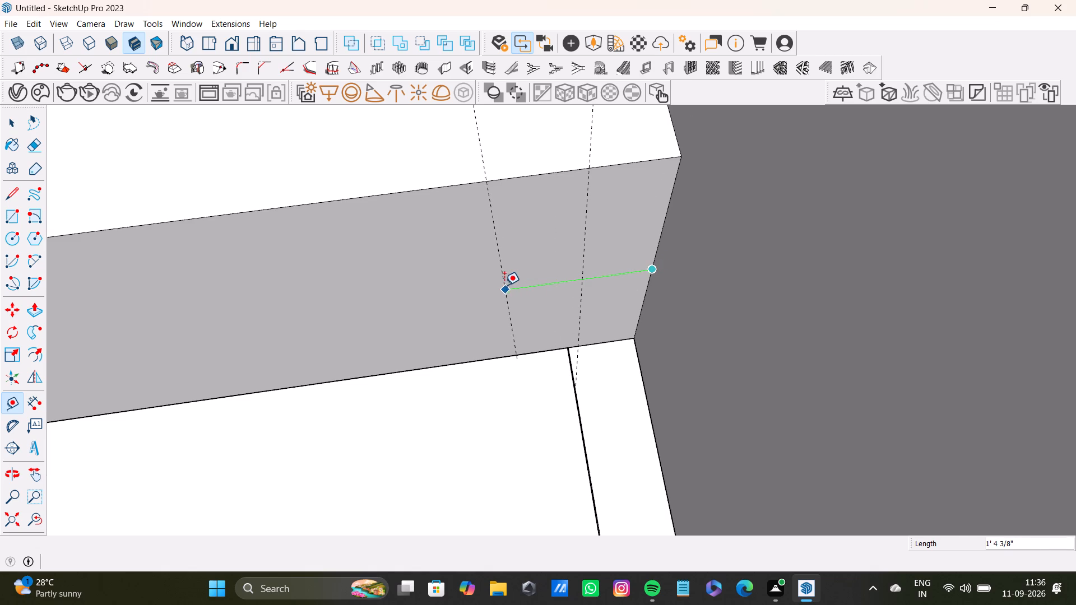
pyautogui.click(504, 287)
pyautogui.press('space')
# Delete the old vertical guide nearer the end wall on the box's inner side face.
pyautogui.click(580, 301)
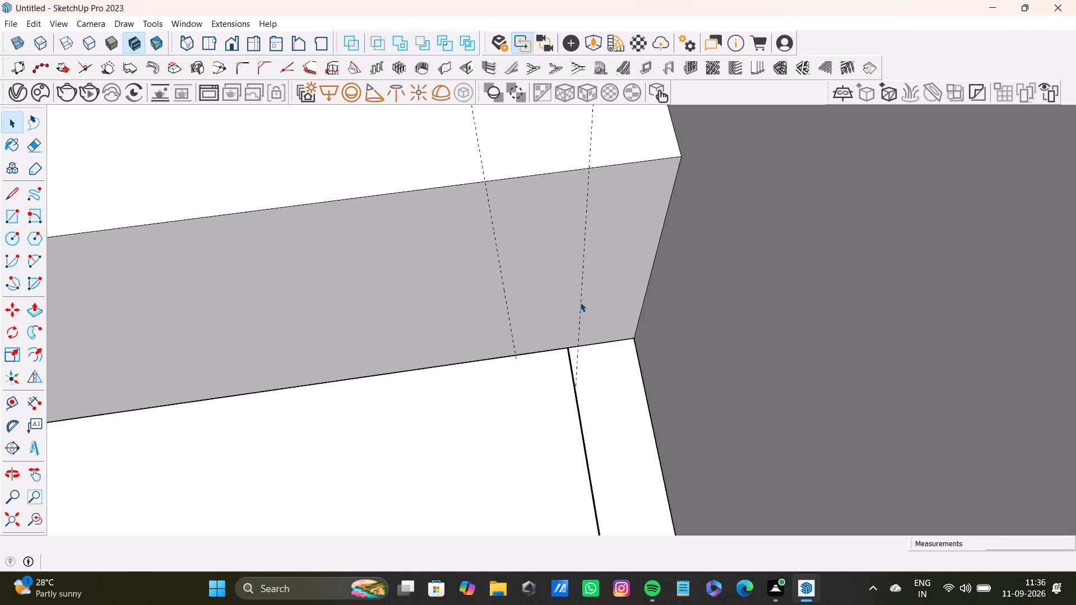
pyautogui.press('Delete')
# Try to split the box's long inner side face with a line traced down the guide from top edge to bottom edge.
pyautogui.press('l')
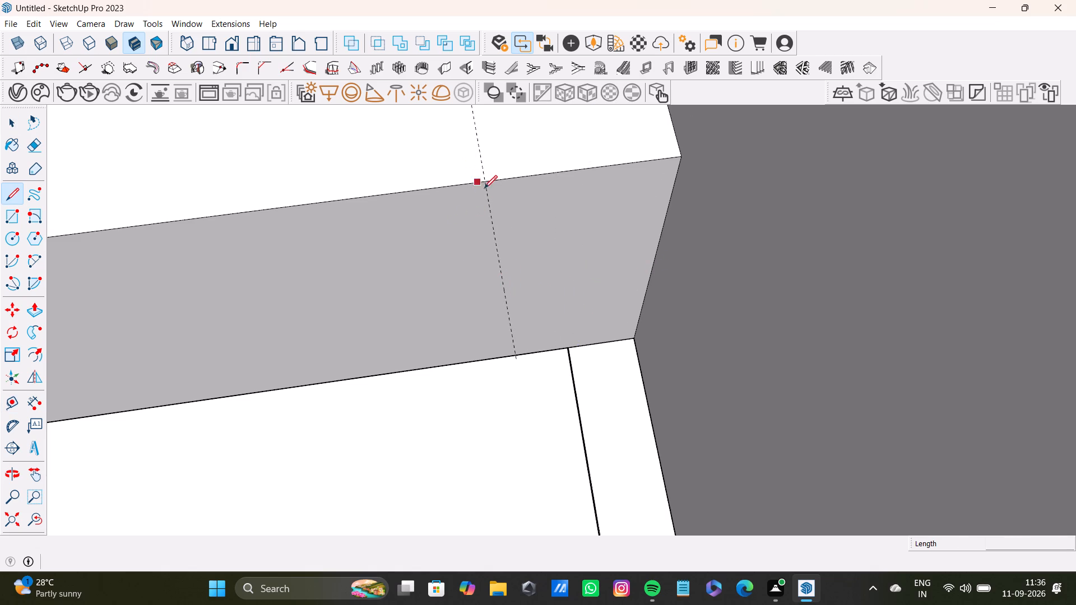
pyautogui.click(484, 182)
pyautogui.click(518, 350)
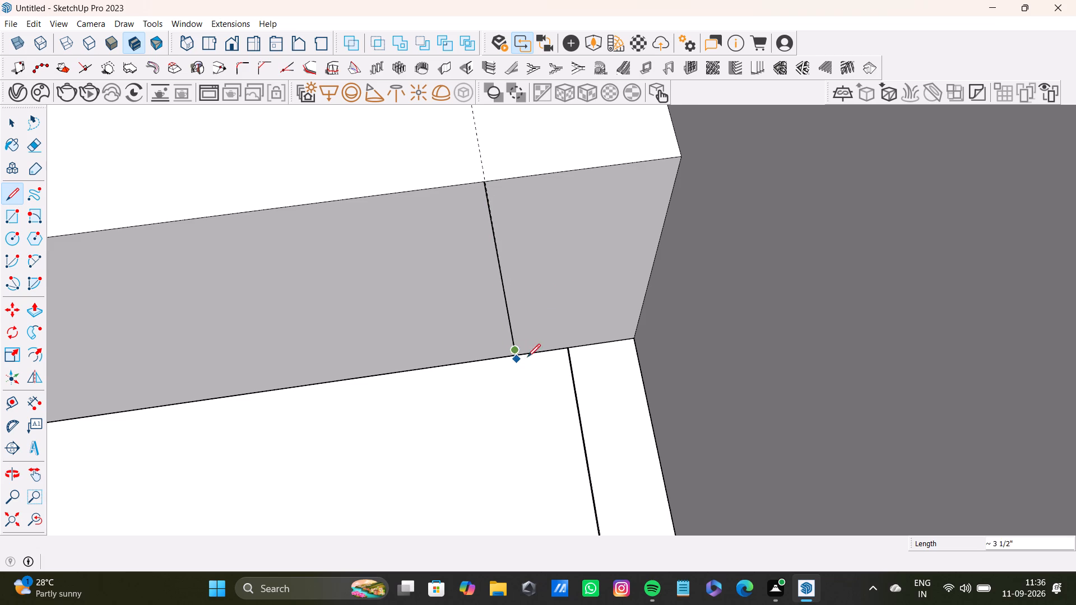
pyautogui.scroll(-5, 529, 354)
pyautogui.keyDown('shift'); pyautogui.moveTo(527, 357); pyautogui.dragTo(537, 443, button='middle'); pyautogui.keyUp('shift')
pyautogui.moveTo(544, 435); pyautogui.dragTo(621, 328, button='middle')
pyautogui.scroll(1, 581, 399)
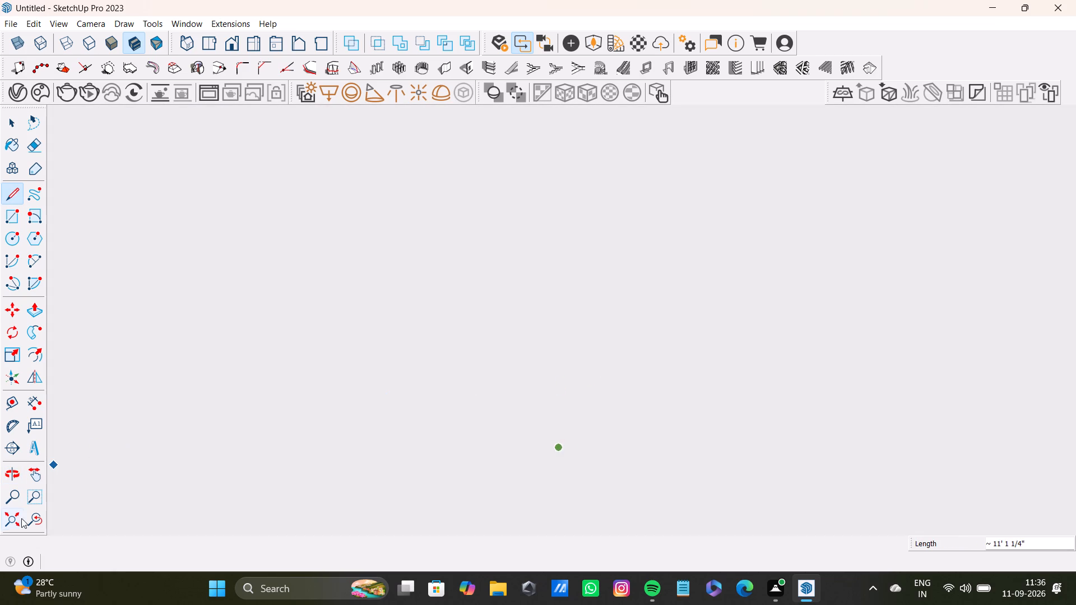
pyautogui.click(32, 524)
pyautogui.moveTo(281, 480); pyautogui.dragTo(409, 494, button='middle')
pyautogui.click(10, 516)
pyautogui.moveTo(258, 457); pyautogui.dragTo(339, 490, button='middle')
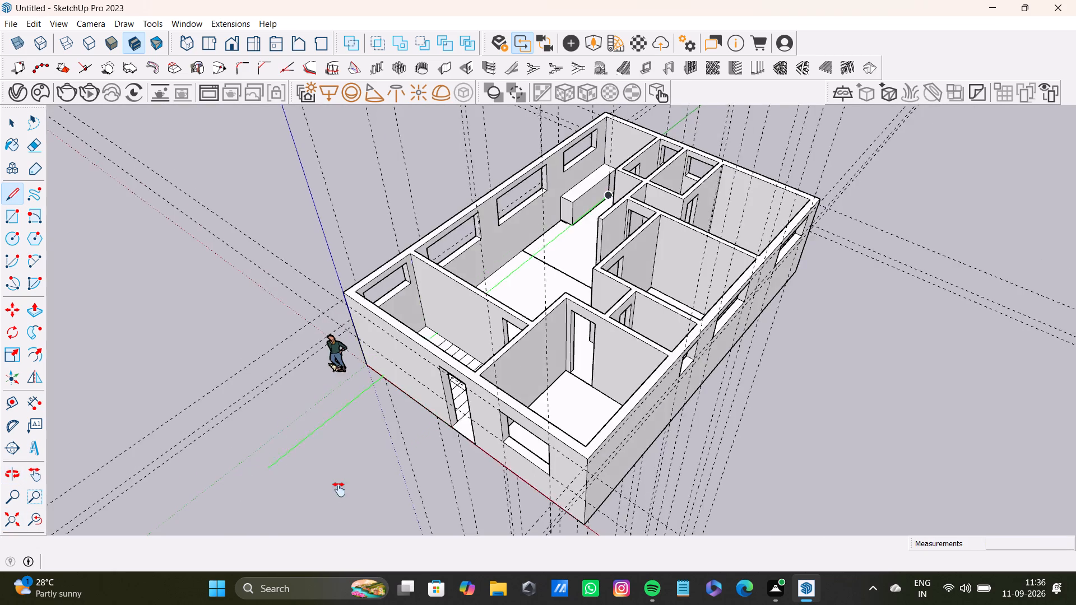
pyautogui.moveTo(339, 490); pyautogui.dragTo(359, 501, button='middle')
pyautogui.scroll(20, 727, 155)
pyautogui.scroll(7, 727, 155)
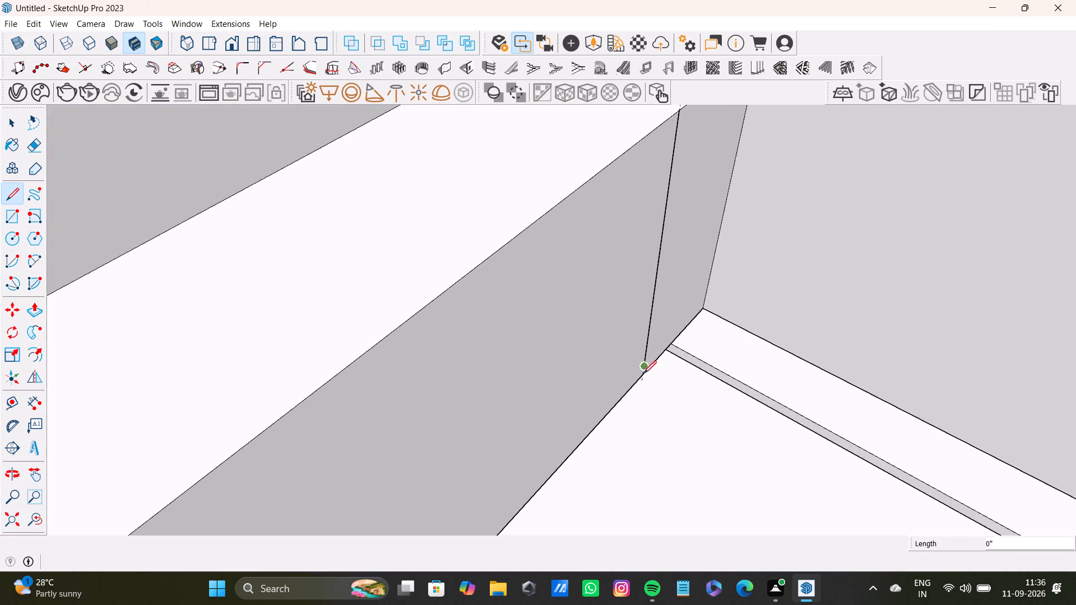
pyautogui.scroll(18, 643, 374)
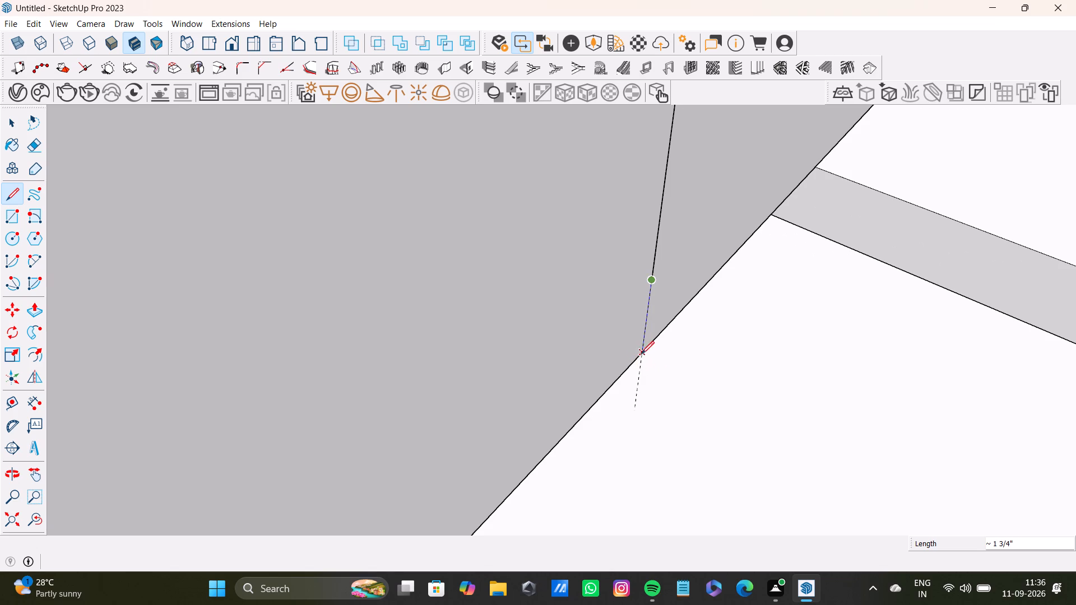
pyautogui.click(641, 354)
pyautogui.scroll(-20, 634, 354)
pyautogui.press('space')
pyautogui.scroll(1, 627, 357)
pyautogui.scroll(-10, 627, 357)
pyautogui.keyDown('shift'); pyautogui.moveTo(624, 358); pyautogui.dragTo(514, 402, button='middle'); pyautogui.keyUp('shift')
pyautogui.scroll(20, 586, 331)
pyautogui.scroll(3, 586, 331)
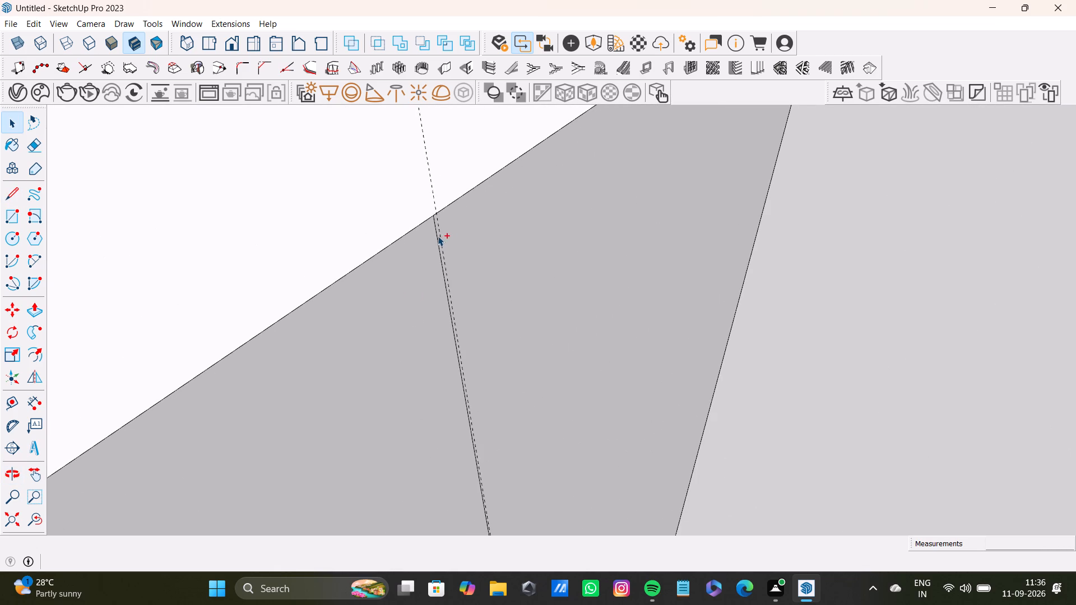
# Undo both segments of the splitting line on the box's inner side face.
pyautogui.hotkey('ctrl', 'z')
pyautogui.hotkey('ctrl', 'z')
# Draw a vertical line about 3' 4 3/4" long exactly along the guide, splitting the box's inner side face from top edge to bottom edge.
pyautogui.press('l')
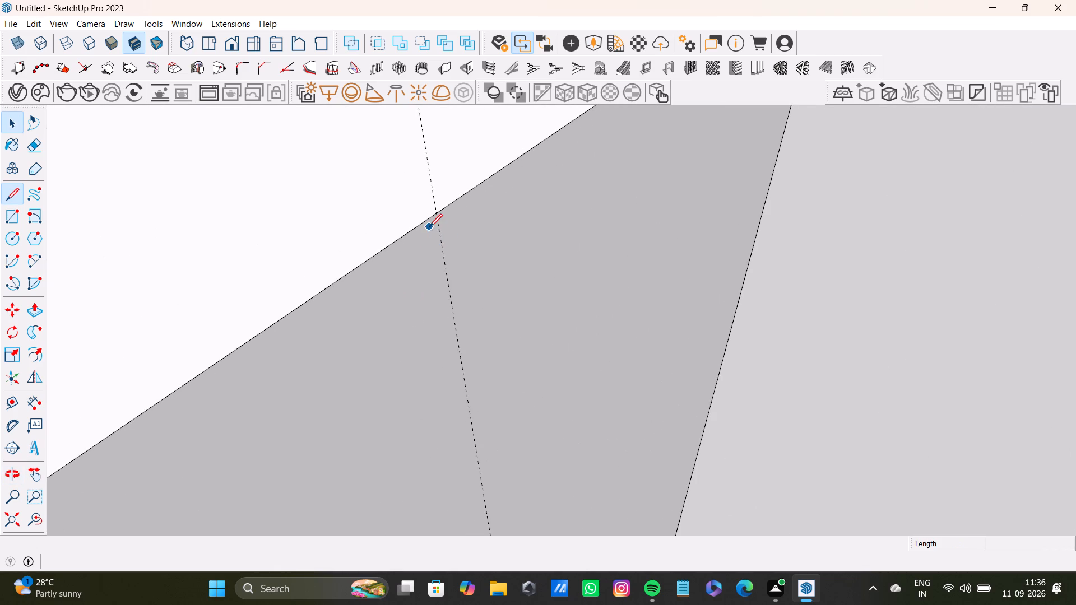
pyautogui.scroll(6, 437, 217)
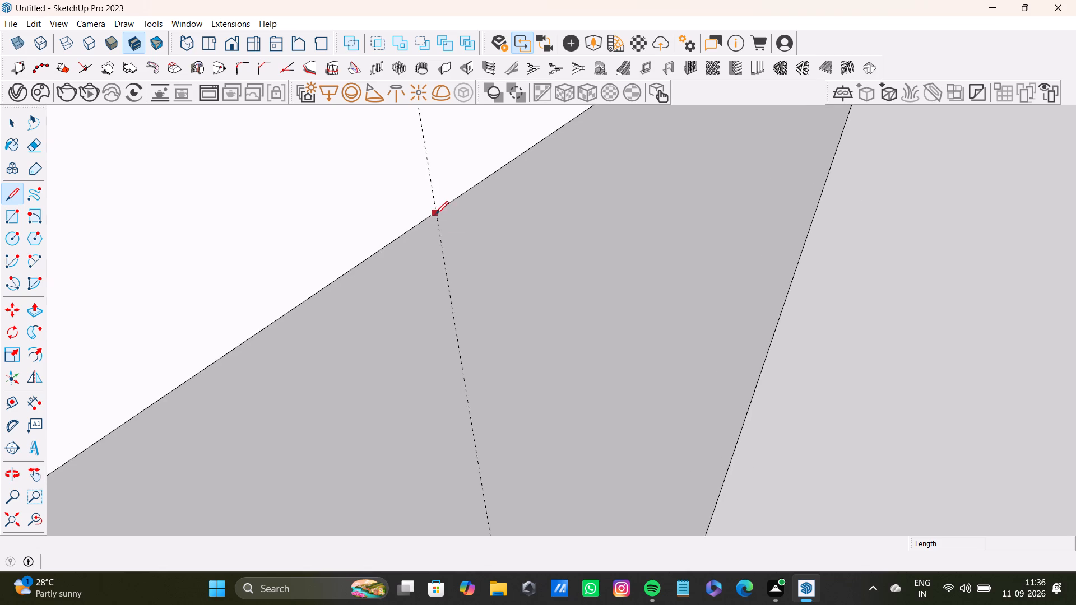
pyautogui.scroll(7, 435, 214)
pyautogui.click(435, 216)
pyautogui.scroll(-5, 491, 376)
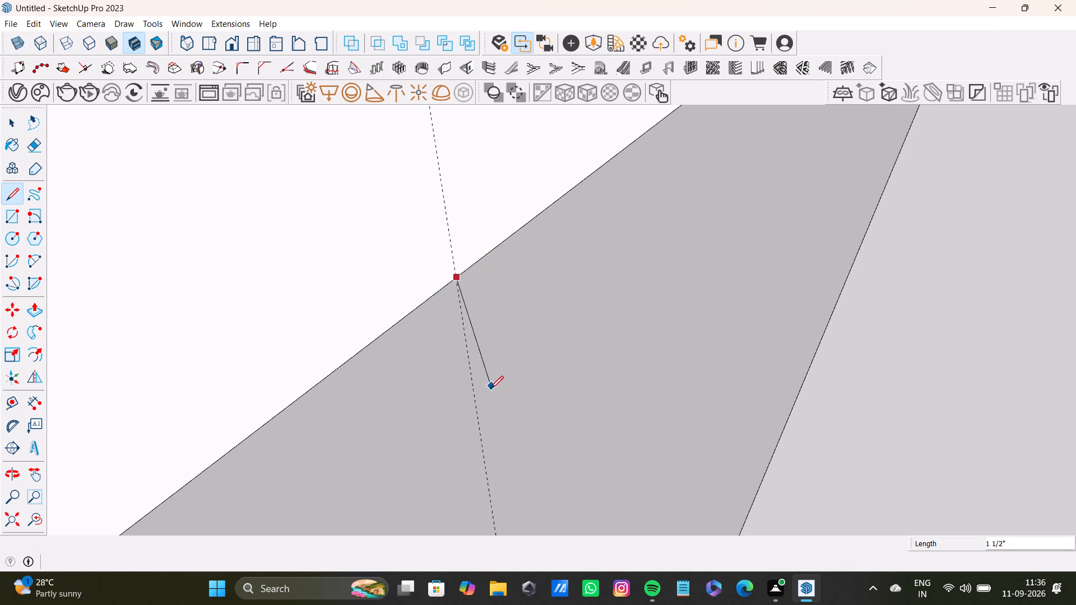
pyautogui.scroll(-3, 490, 389)
pyautogui.keyDown('shift'); pyautogui.moveTo(492, 412); pyautogui.dragTo(451, 220, button='middle'); pyautogui.keyUp('shift')
pyautogui.scroll(-4, 452, 307)
pyautogui.keyDown('shift'); pyautogui.moveTo(483, 378); pyautogui.dragTo(450, 245, button='middle'); pyautogui.keyUp('shift')
pyautogui.scroll(-4, 451, 328)
pyautogui.keyDown('shift'); pyautogui.moveTo(475, 374); pyautogui.dragTo(427, 223, button='middle'); pyautogui.keyUp('shift')
pyautogui.scroll(-1, 456, 399)
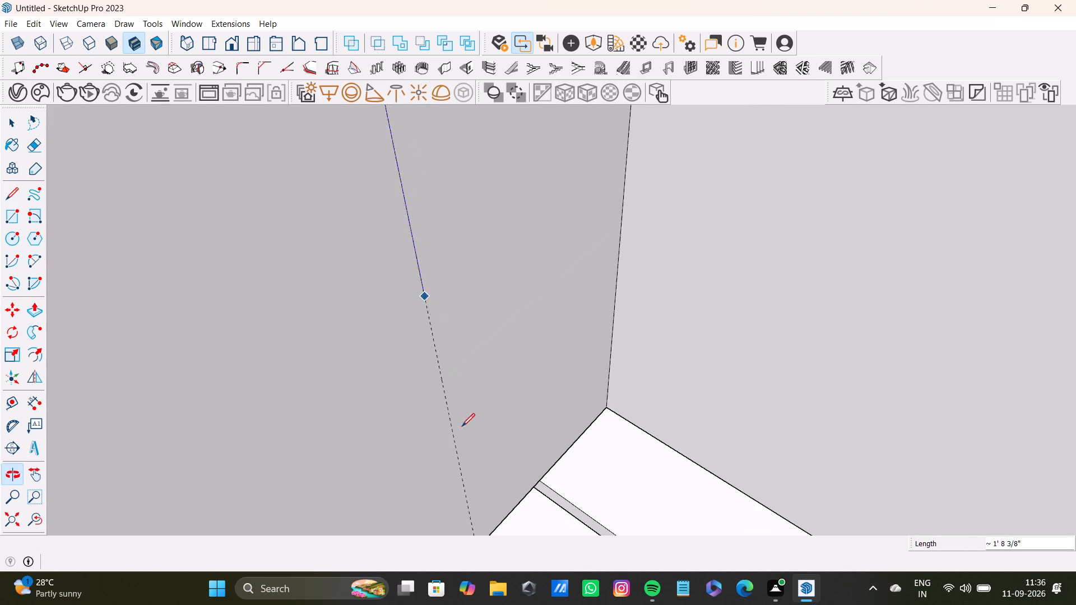
pyautogui.scroll(-2, 462, 426)
pyautogui.keyDown('shift'); pyautogui.moveTo(452, 419); pyautogui.dragTo(421, 289, button='middle'); pyautogui.keyUp('shift')
pyautogui.scroll(4, 444, 349)
pyautogui.moveTo(446, 404); pyautogui.dragTo(433, 318, button='middle')
pyautogui.scroll(7, 436, 365)
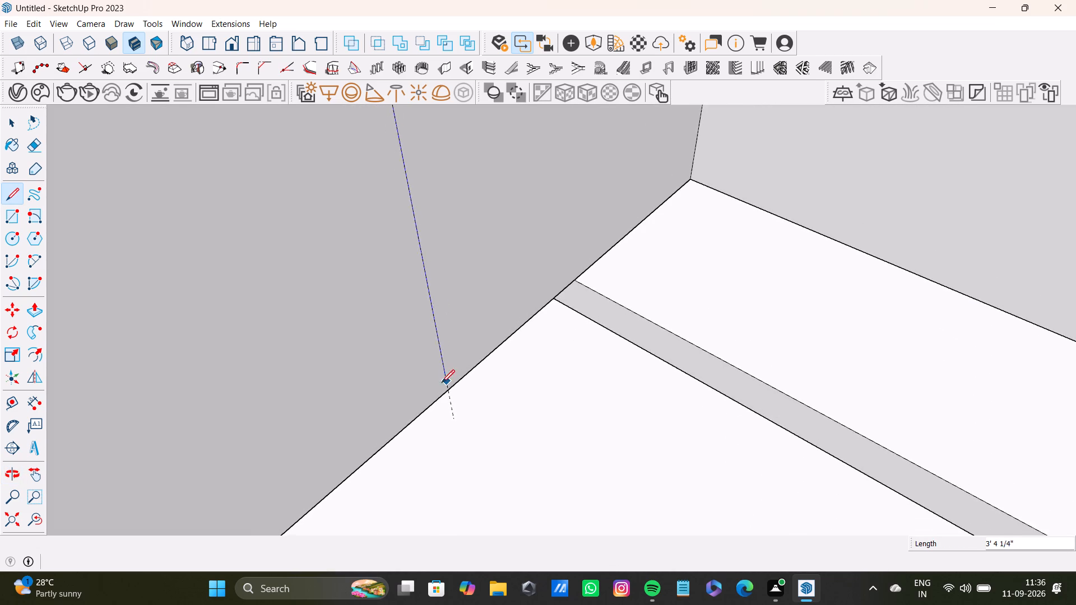
pyautogui.scroll(12, 442, 383)
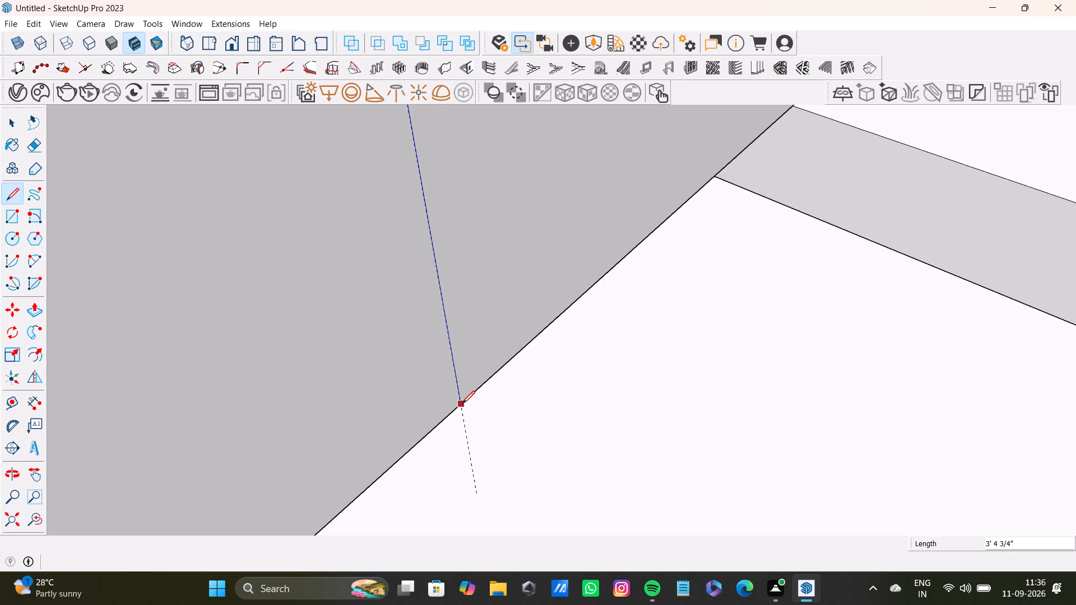
pyautogui.click(462, 404)
pyautogui.press('space')
# Push/Pull the narrow strip beside the end wall outward about 1' 6", then about 3' 8" more, reaching the facing partition wall.
pyautogui.scroll(-18, 454, 398)
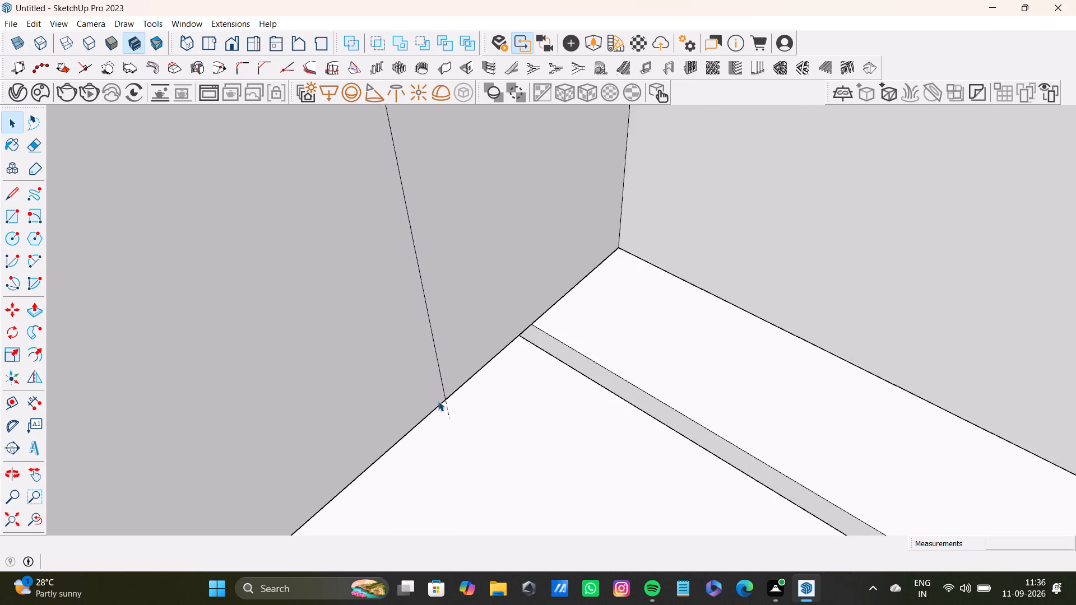
pyautogui.scroll(-18, 438, 401)
pyautogui.click(40, 522)
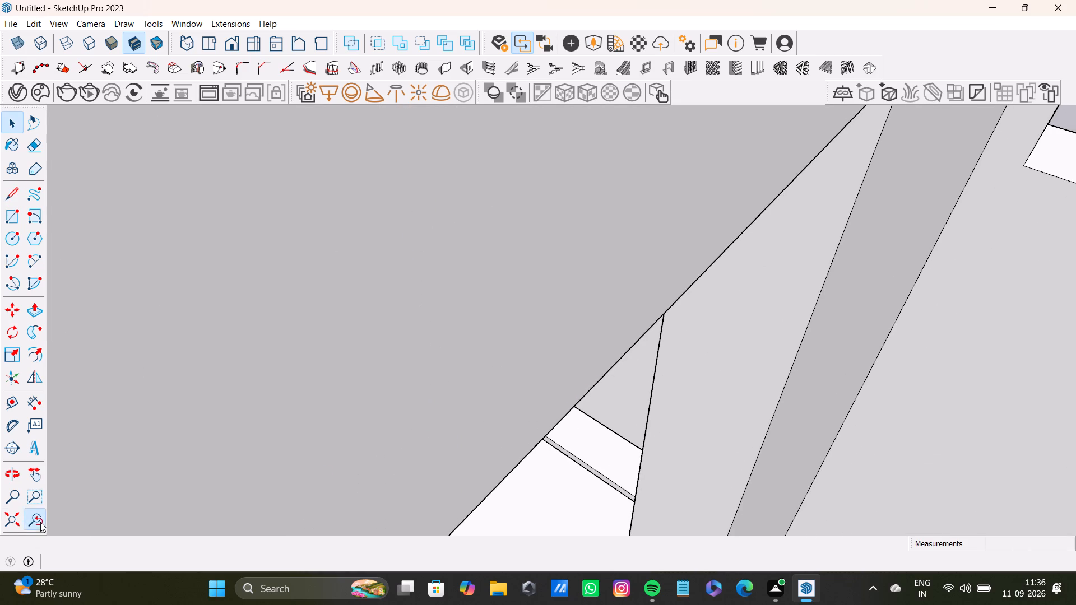
pyautogui.click(12, 520)
pyautogui.moveTo(224, 460); pyautogui.dragTo(361, 452, button='middle')
pyautogui.scroll(11, 537, 123)
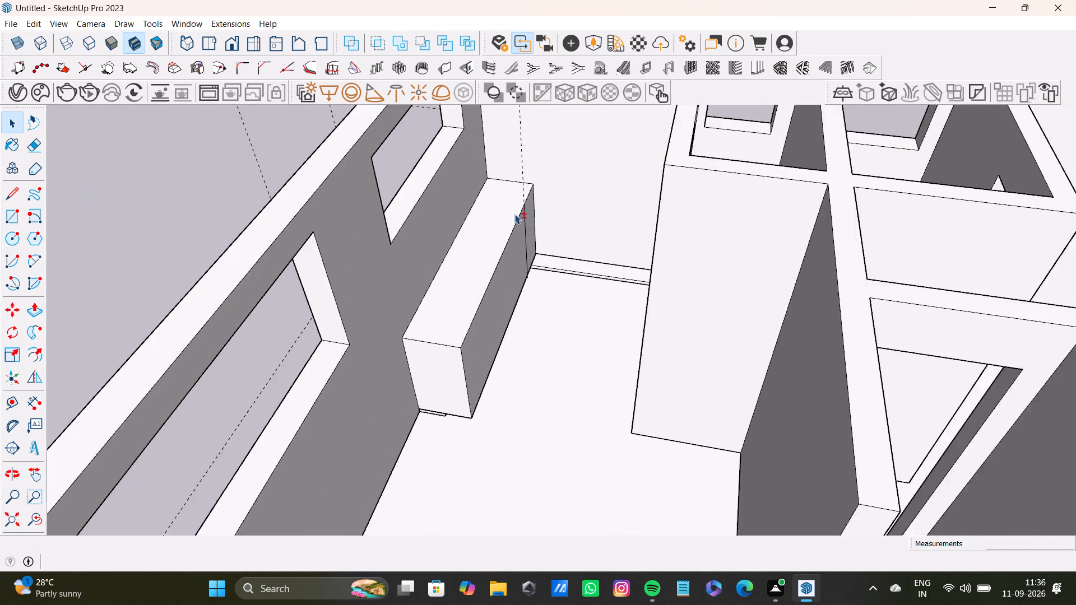
pyautogui.scroll(16, 514, 214)
pyautogui.click(506, 207)
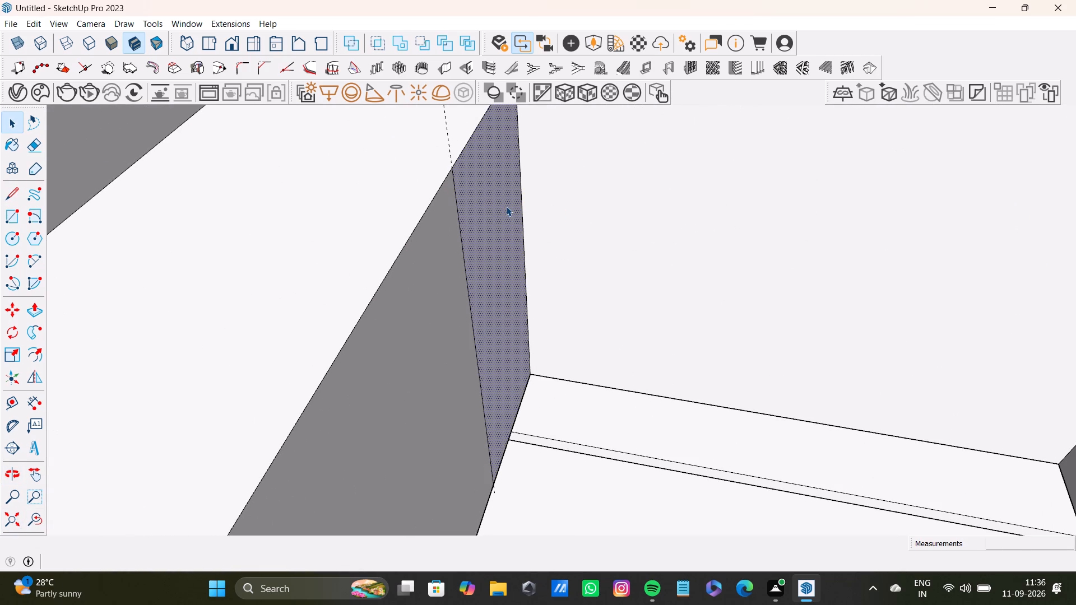
pyautogui.press('p')
pyautogui.moveTo(506, 206); pyautogui.dragTo(702, 264)
pyautogui.scroll(-9, 701, 269)
pyautogui.keyDown('shift'); pyautogui.moveTo(695, 282); pyautogui.dragTo(574, 297, button='middle'); pyautogui.keyUp('shift')
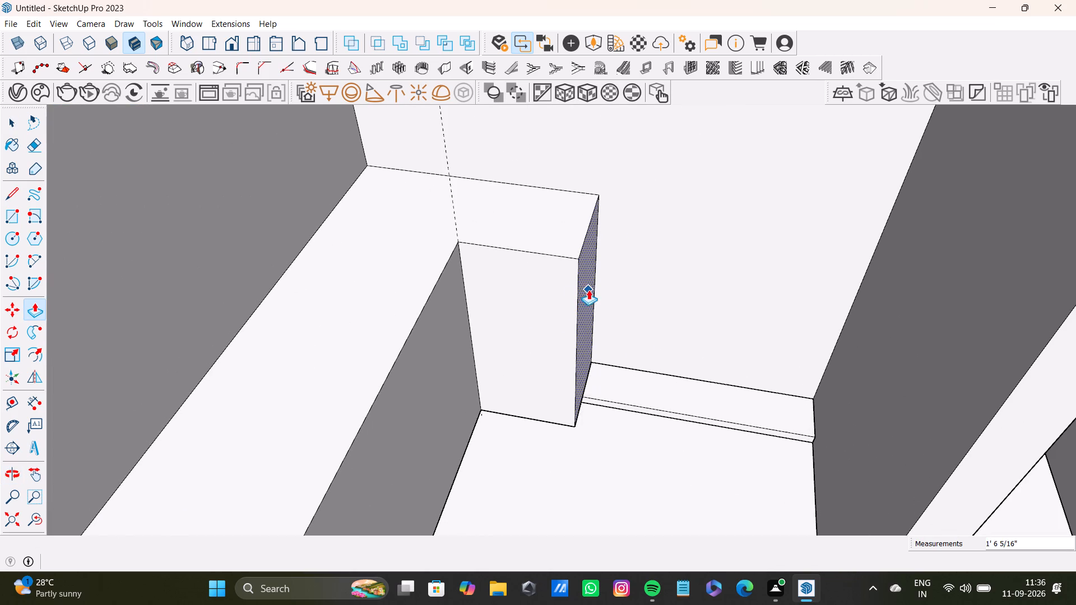
pyautogui.moveTo(585, 290); pyautogui.dragTo(919, 362)
pyautogui.scroll(-9, 715, 351)
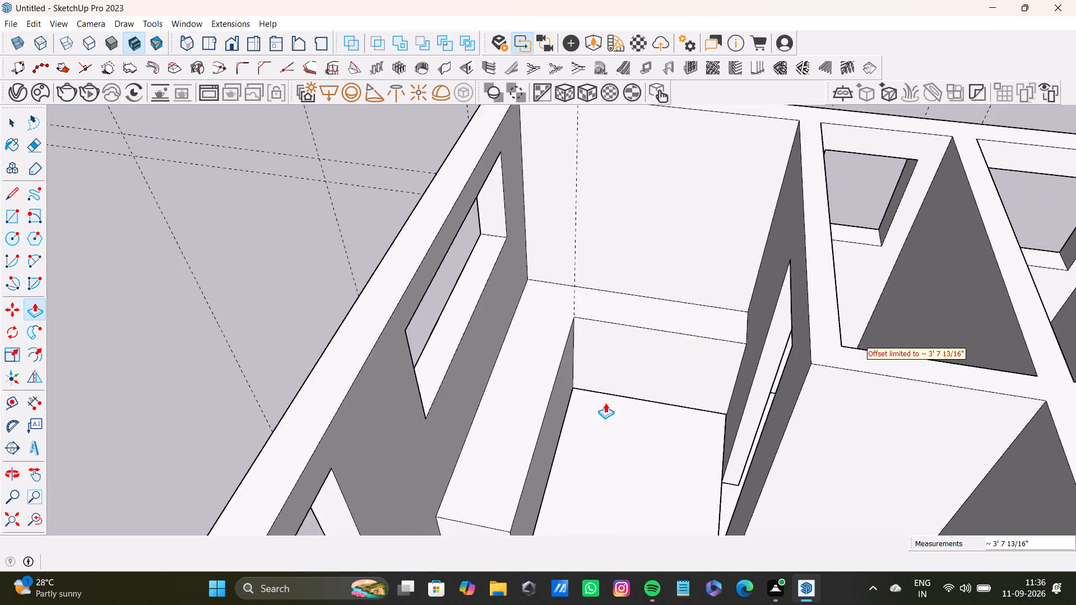
# Pull the end-wall leg's long room-side face slightly outward to deepen that leg over the base, and clear the selection.
pyautogui.moveTo(605, 403); pyautogui.dragTo(577, 530, button='middle')
pyautogui.scroll(1, 612, 342)
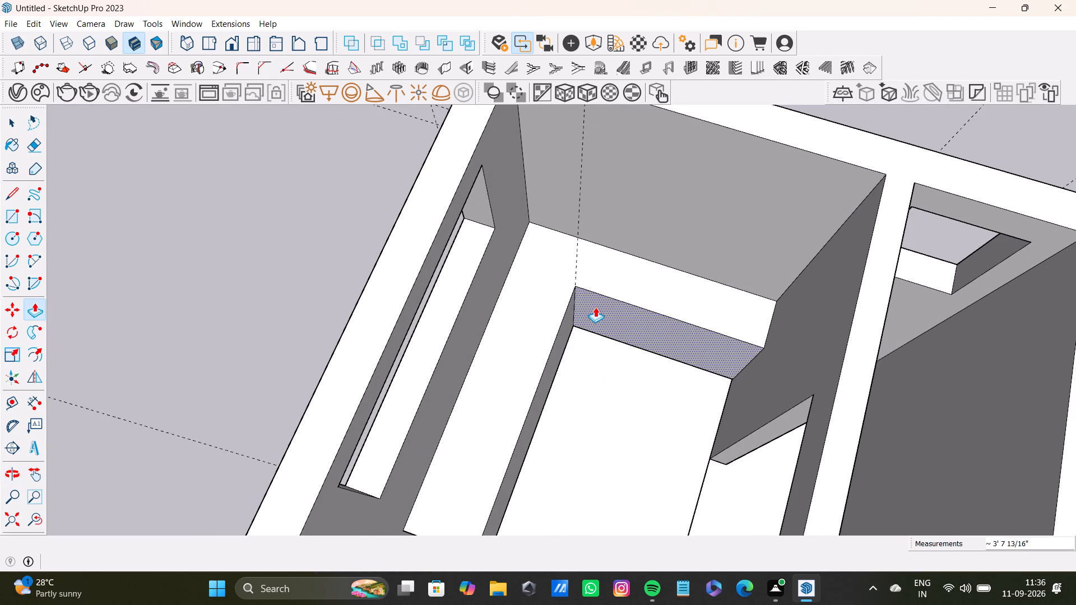
pyautogui.moveTo(595, 307); pyautogui.dragTo(590, 319)
pyautogui.press('space')
pyautogui.click(262, 196)
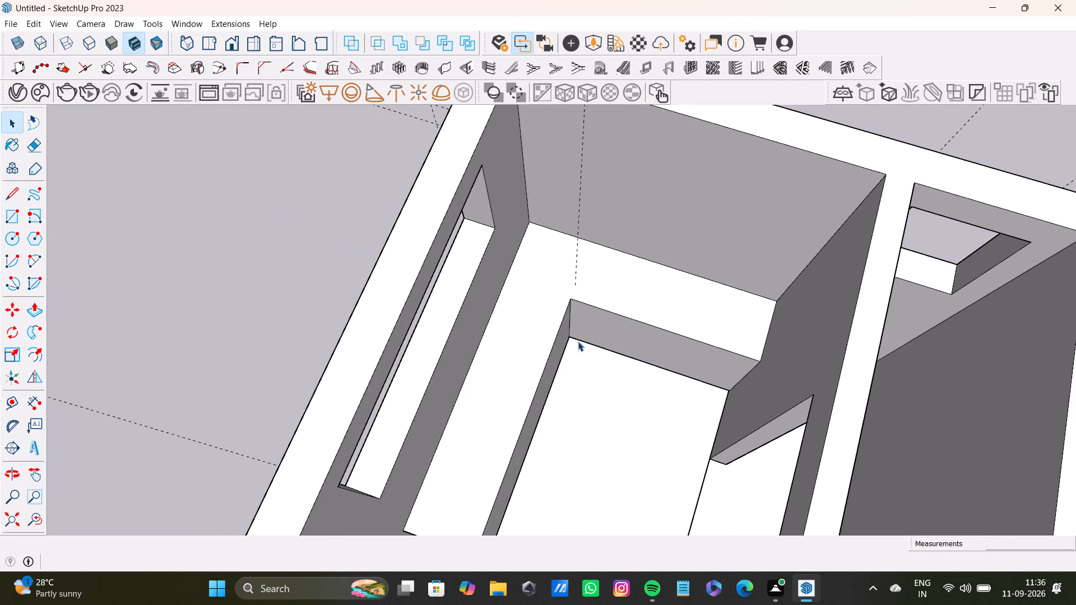
# Examine the L-shaped cabinet and its base in the corner room from above and from several angles.
pyautogui.scroll(-5, 578, 344)
pyautogui.keyDown('shift'); pyautogui.moveTo(576, 367); pyautogui.dragTo(485, 327, button='middle'); pyautogui.keyUp('shift')
pyautogui.moveTo(472, 340); pyautogui.dragTo(489, 231, button='middle')
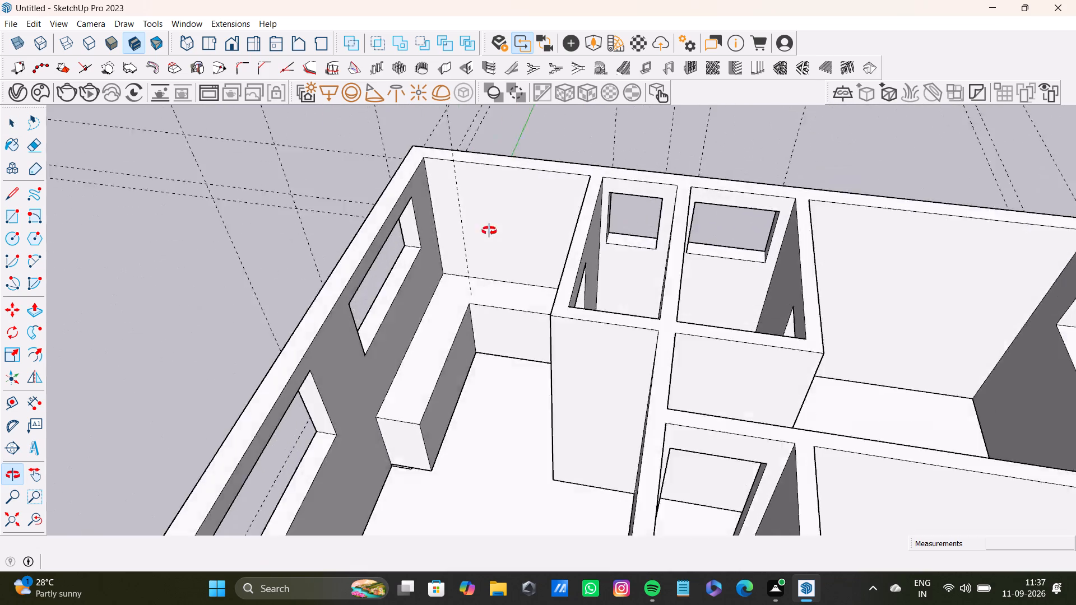
pyautogui.moveTo(489, 231); pyautogui.dragTo(165, 405, button='middle')
pyautogui.scroll(4, 626, 304)
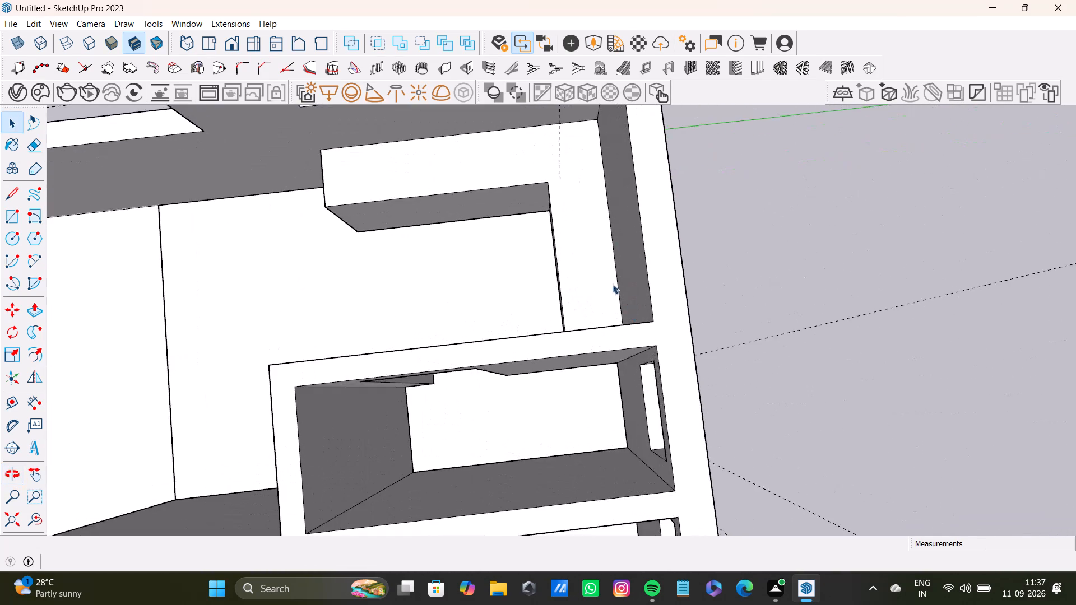
pyautogui.moveTo(567, 267); pyautogui.dragTo(503, 240, button='middle')
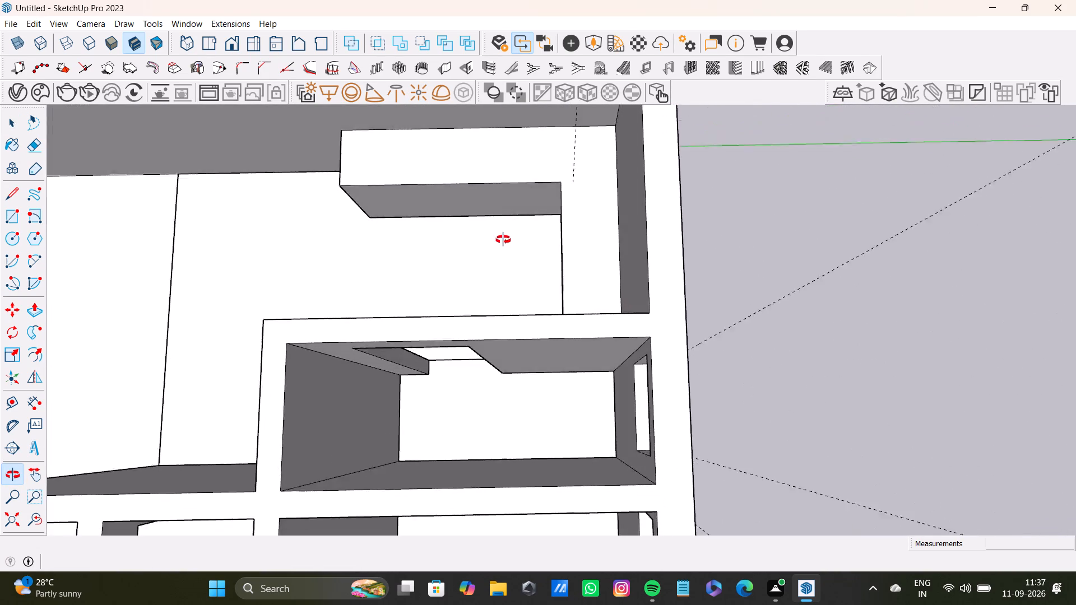
pyautogui.moveTo(503, 240); pyautogui.dragTo(494, 216, button='middle')
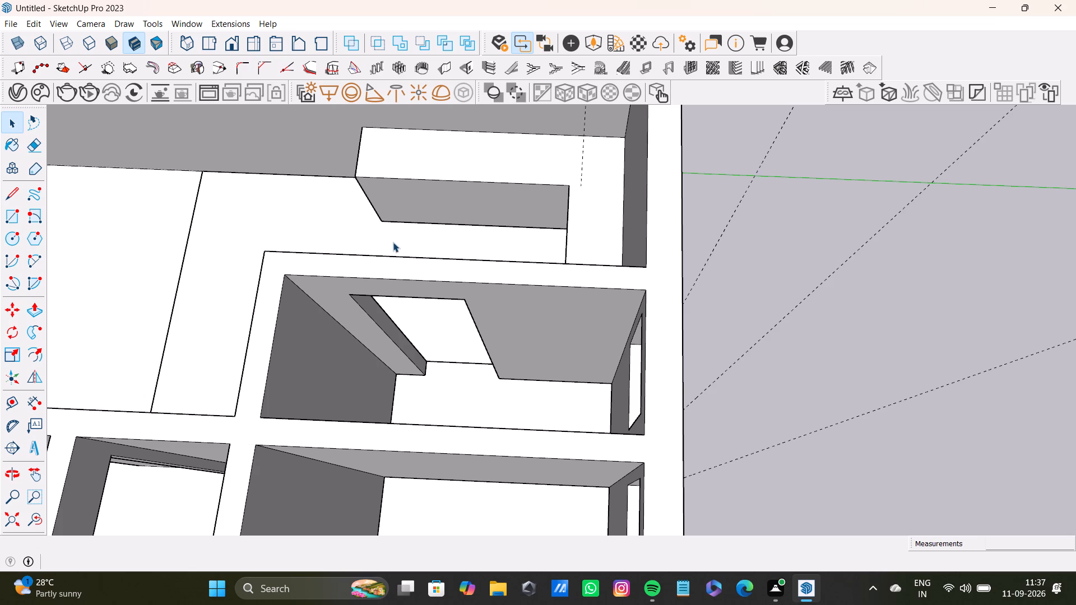
pyautogui.keyDown('shift'); pyautogui.moveTo(419, 244); pyautogui.dragTo(634, 306, button='middle'); pyautogui.keyUp('shift')
pyautogui.scroll(-7, 633, 299)
pyautogui.keyDown('shift'); pyautogui.moveTo(610, 302); pyautogui.dragTo(489, 332, button='middle'); pyautogui.keyUp('shift')
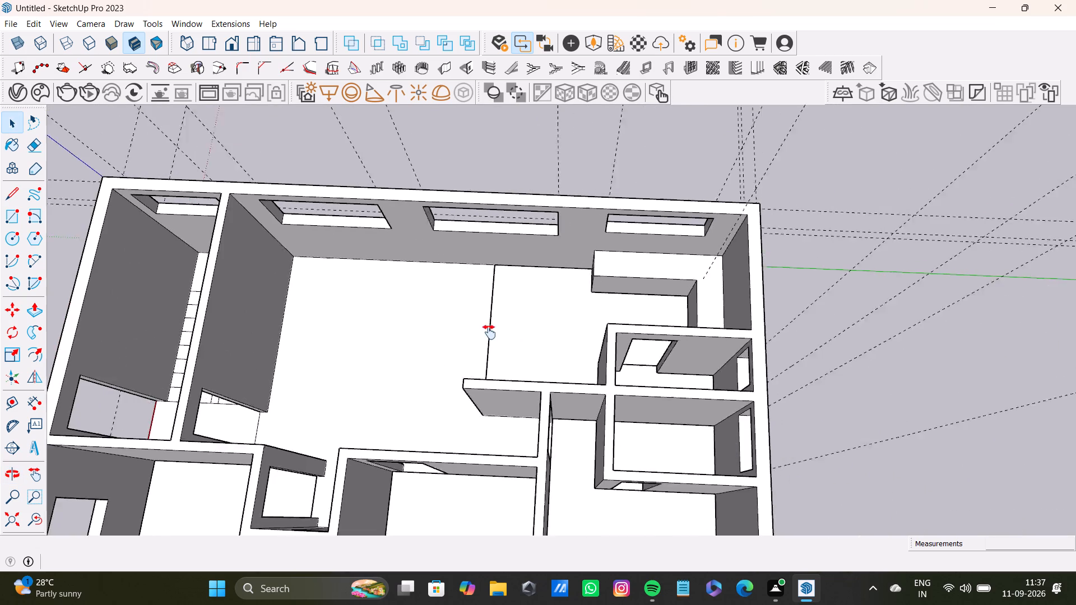
pyautogui.keyDown('shift'); pyautogui.moveTo(489, 332); pyautogui.dragTo(489, 333, button='middle'); pyautogui.keyUp('shift')
pyautogui.moveTo(491, 329); pyautogui.dragTo(796, 197, button='middle')
pyautogui.scroll(2, 499, 380)
pyautogui.moveTo(507, 378); pyautogui.dragTo(574, 364, button='middle')
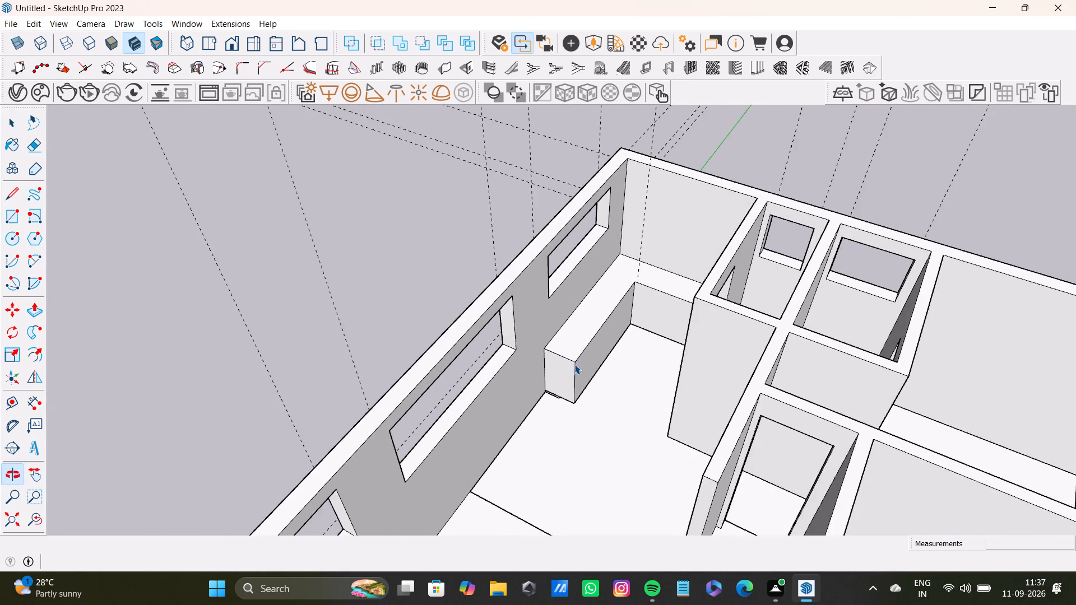
pyautogui.scroll(7, 606, 351)
pyautogui.moveTo(590, 385); pyautogui.dragTo(619, 356, button='middle')
pyautogui.scroll(-1, 618, 355)
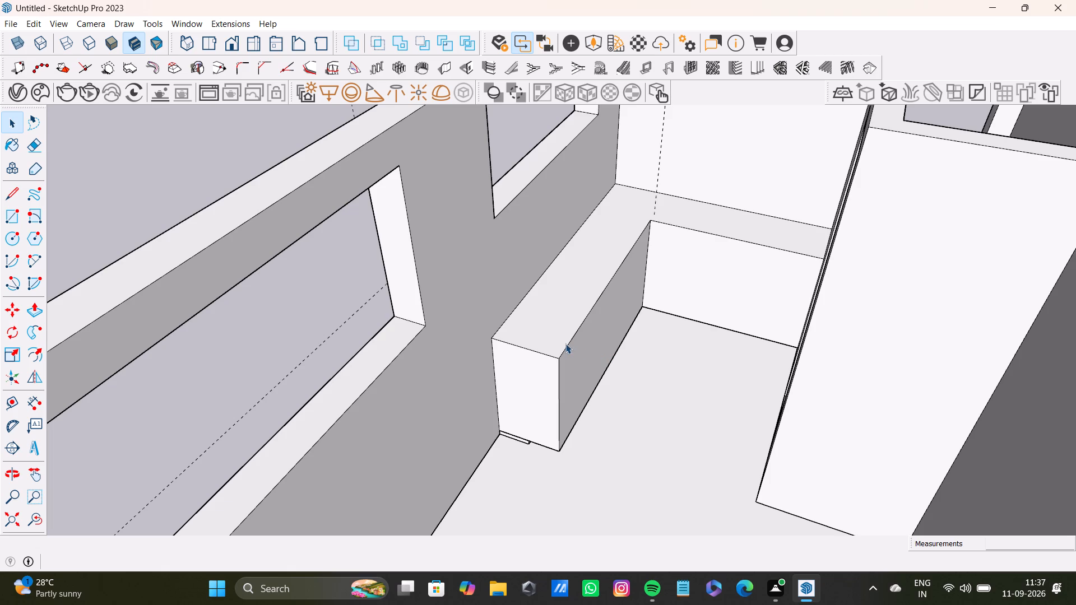
pyautogui.scroll(-4, 565, 287)
pyautogui.keyDown('shift'); pyautogui.moveTo(571, 282); pyautogui.dragTo(539, 299, button='middle'); pyautogui.keyUp('shift')
pyautogui.scroll(-6, 544, 299)
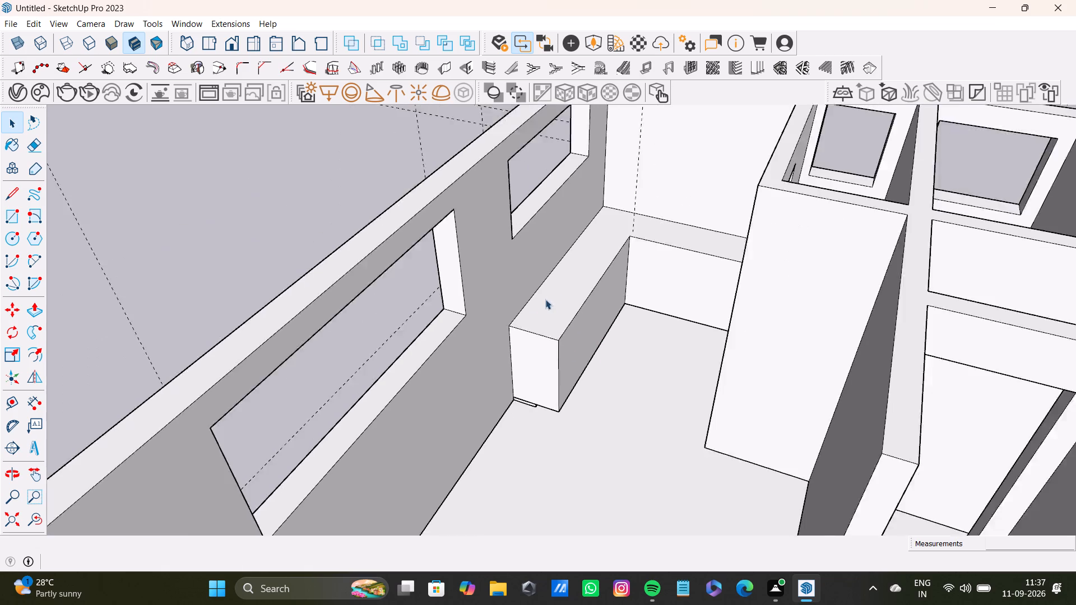
# Push/Pull the end-wall leg's long room-side face outward about 2 1/4", then clear the selection.
pyautogui.scroll(-2, 545, 299)
pyautogui.keyDown('shift'); pyautogui.moveTo(577, 301); pyautogui.dragTo(572, 347, button='middle'); pyautogui.keyUp('shift')
pyautogui.moveTo(587, 348); pyautogui.dragTo(615, 445, button='middle')
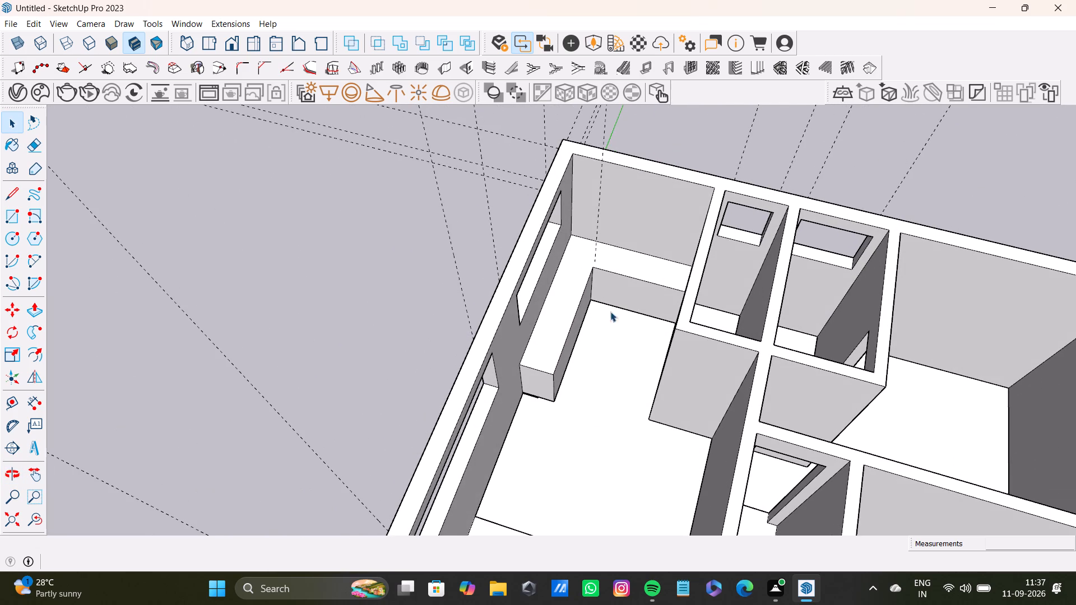
pyautogui.scroll(7, 606, 318)
pyautogui.moveTo(585, 269); pyautogui.dragTo(583, 350, button='middle')
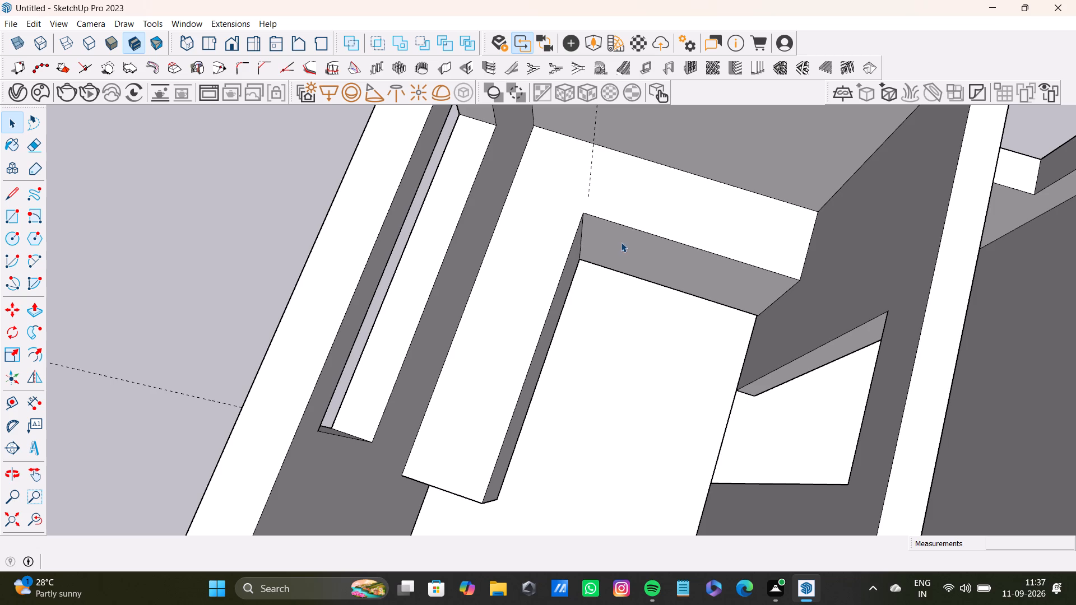
pyautogui.click(622, 242)
pyautogui.press('p')
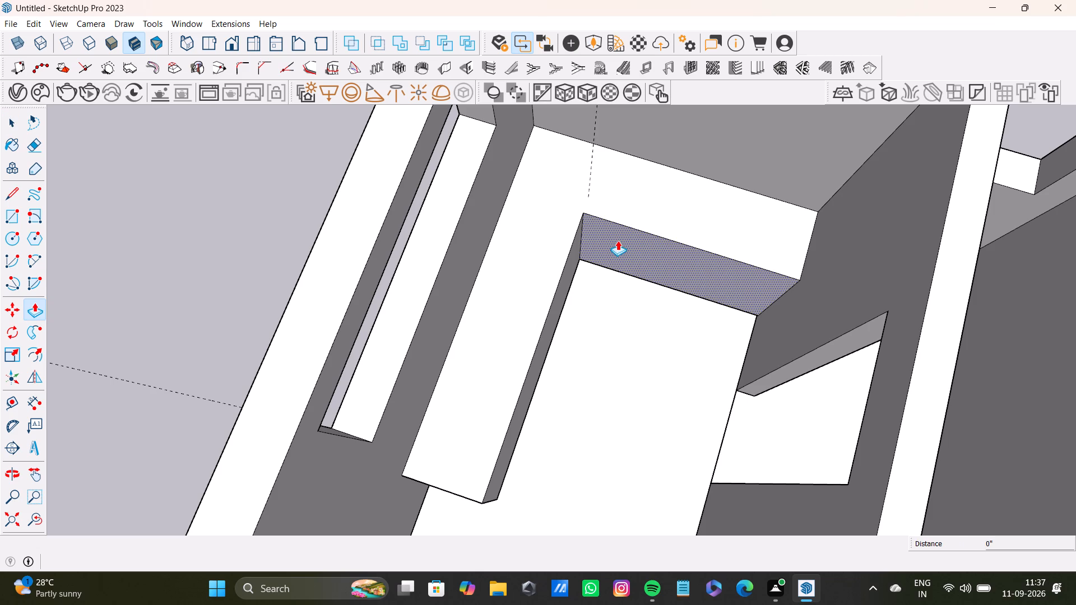
pyautogui.moveTo(596, 229); pyautogui.dragTo(594, 236)
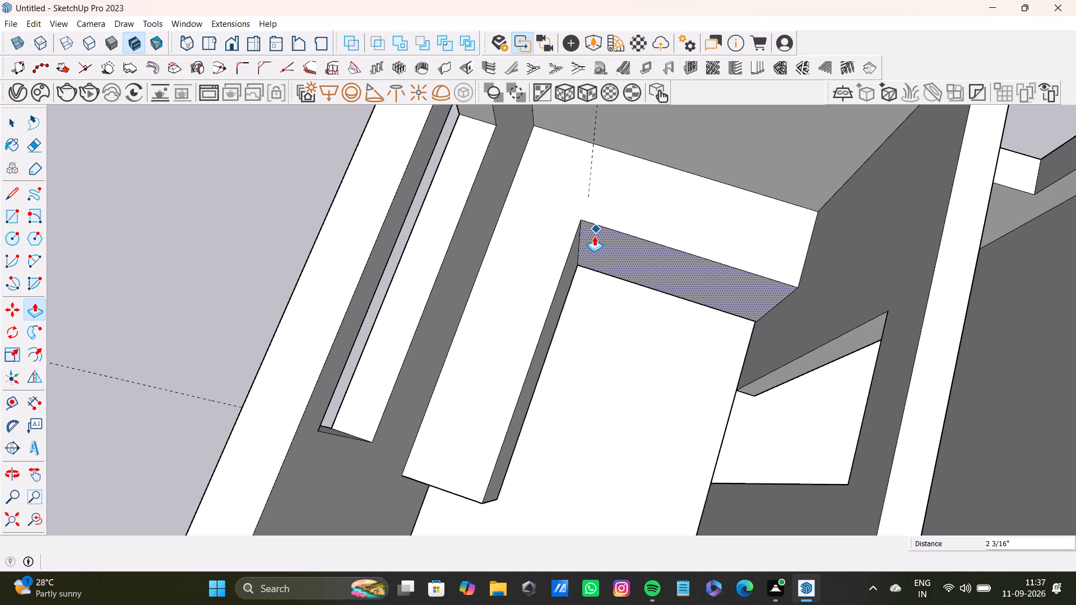
pyautogui.moveTo(594, 236); pyautogui.dragTo(593, 236)
pyautogui.scroll(-5, 590, 228)
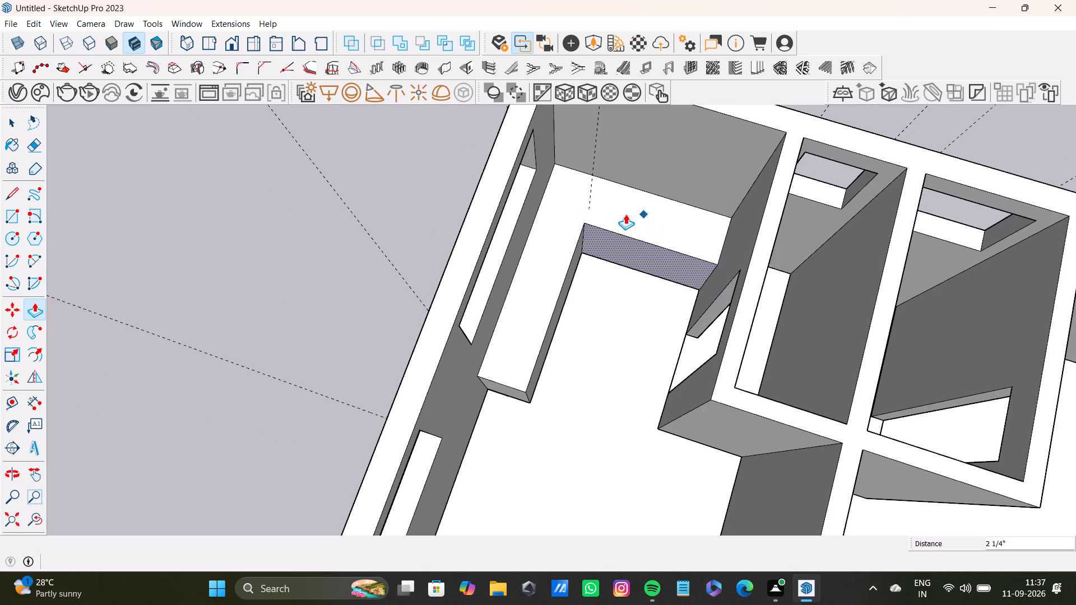
pyautogui.press('space')
pyautogui.press('space')
pyautogui.scroll(-4, 548, 327)
pyautogui.moveTo(663, 297); pyautogui.dragTo(457, 300, button='middle')
pyautogui.scroll(7, 618, 337)
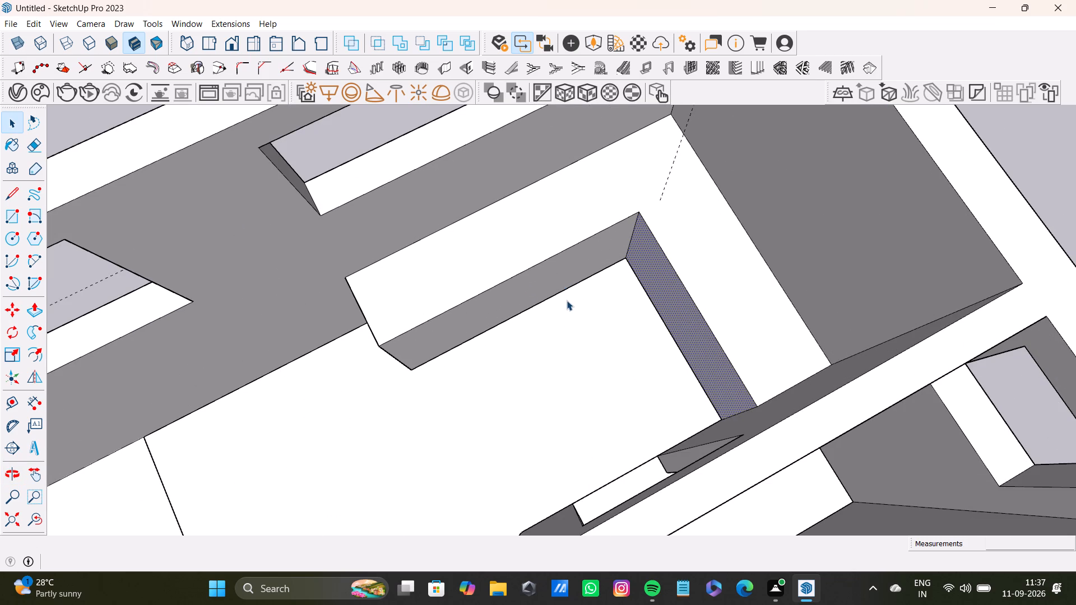
pyautogui.scroll(4, 518, 302)
pyautogui.scroll(-9, 528, 304)
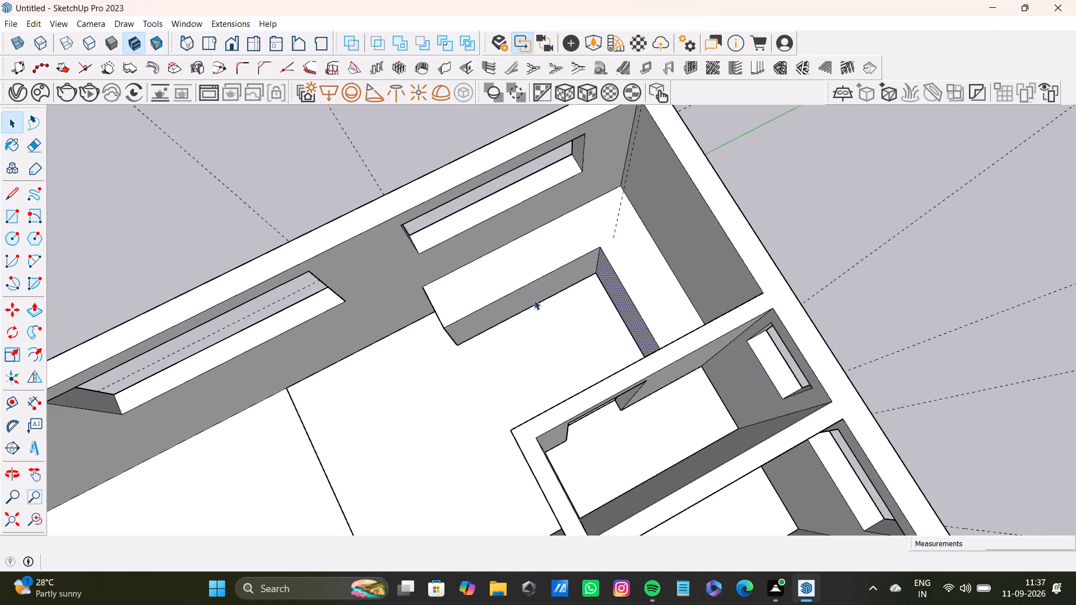
pyautogui.keyDown('shift'); pyautogui.moveTo(549, 297); pyautogui.dragTo(549, 331, button='middle'); pyautogui.keyUp('shift')
pyautogui.click(745, 224)
# Select the L-shaped cabinet's top, both room-side faces and free end with their edges, and make them a group.
pyautogui.scroll(3, 657, 295)
pyautogui.scroll(-6, 567, 347)
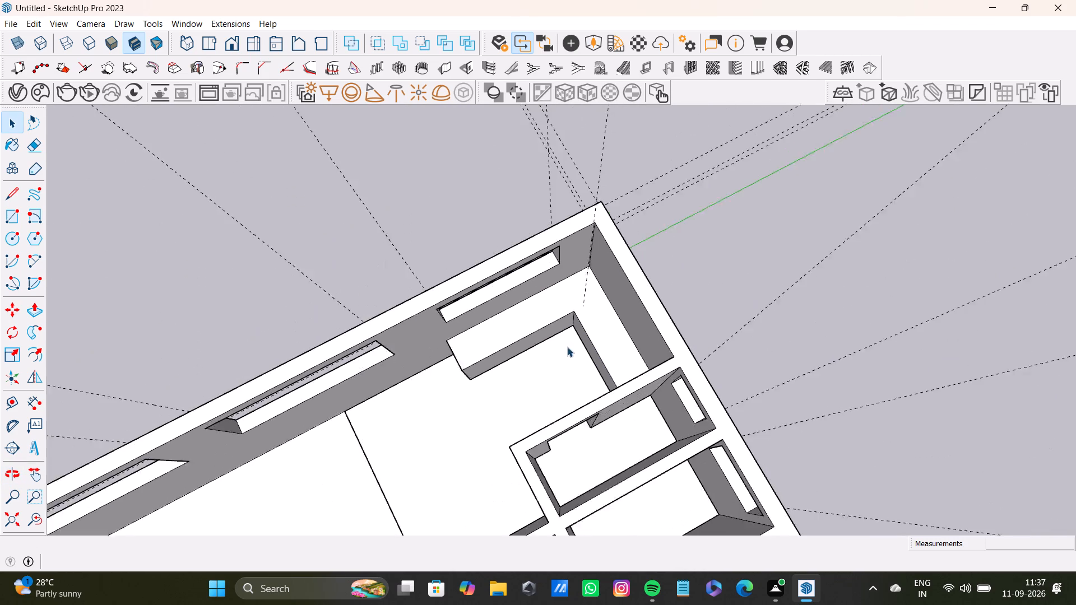
pyautogui.scroll(-1, 567, 347)
pyautogui.moveTo(588, 343); pyautogui.dragTo(685, 280, button='middle')
pyautogui.scroll(5, 530, 388)
pyautogui.moveTo(512, 369); pyautogui.dragTo(208, 387, button='middle')
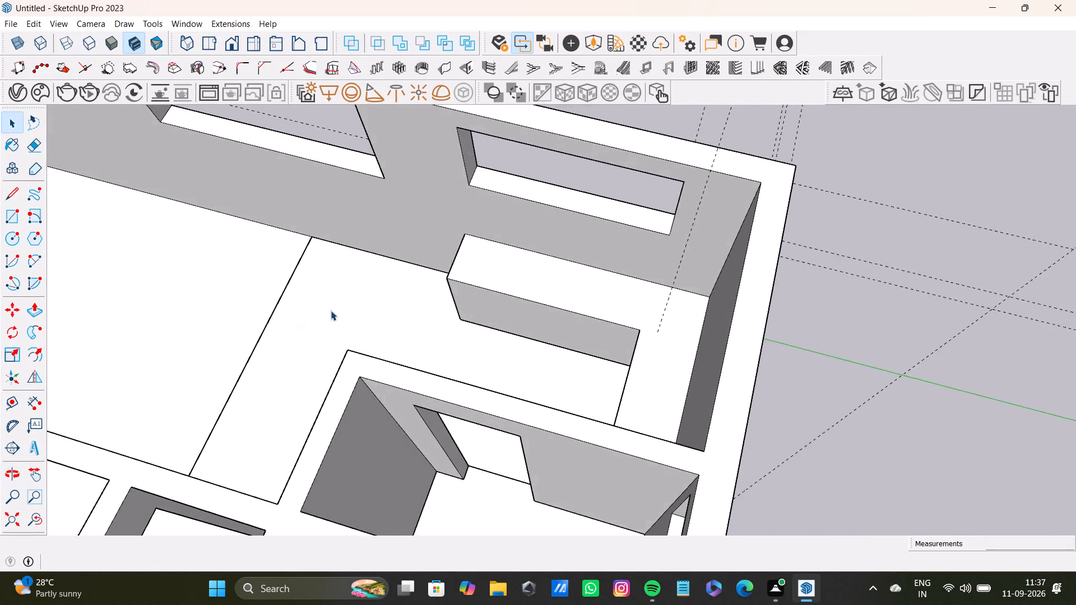
pyautogui.scroll(3, 331, 310)
pyautogui.keyDown('shift'); pyautogui.moveTo(415, 320); pyautogui.dragTo(424, 392, button='middle'); pyautogui.keyUp('shift')
pyautogui.keyDown('shift'); pyautogui.doubleClick(596, 340); pyautogui.keyUp('shift')
pyautogui.keyDown('shift'); pyautogui.doubleClick(595, 393); pyautogui.keyUp('shift')
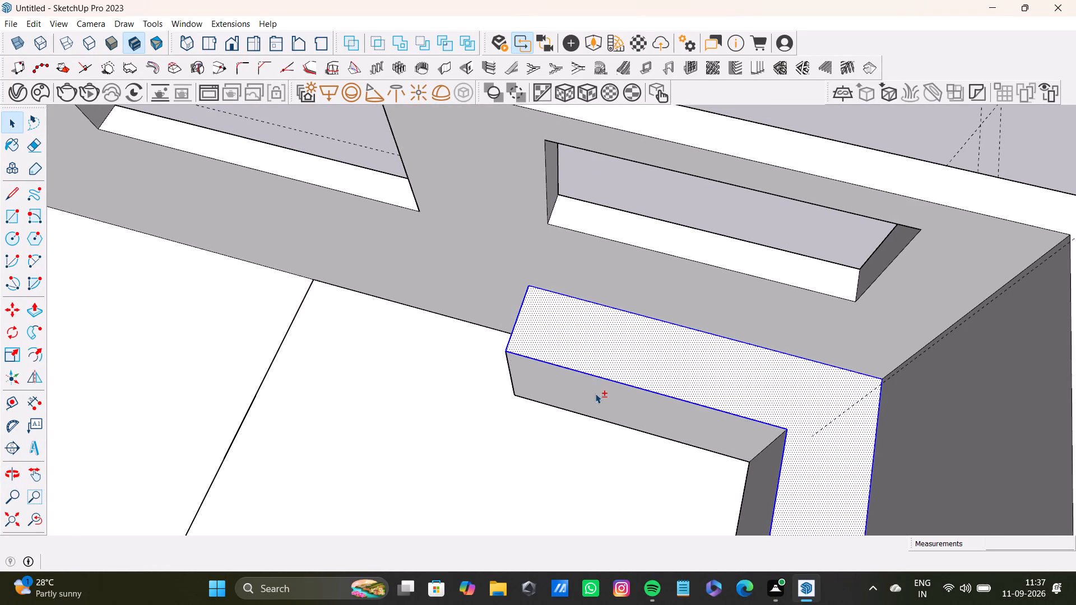
pyautogui.keyDown('shift'); pyautogui.doubleClick(689, 421); pyautogui.keyUp('shift')
pyautogui.moveTo(707, 467); pyautogui.dragTo(983, 489, button='middle')
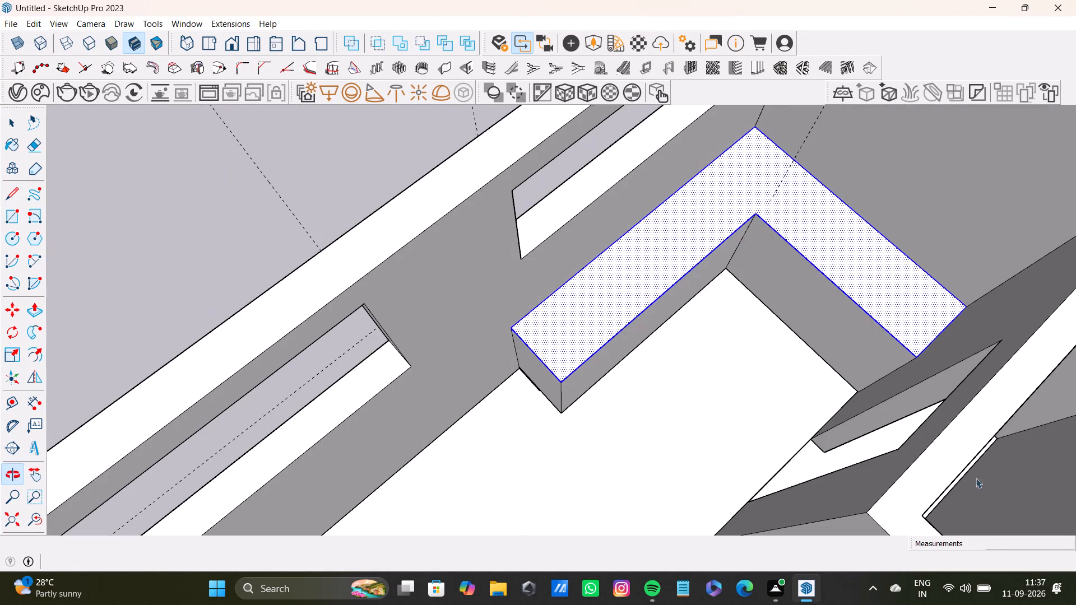
pyautogui.keyDown('shift'); pyautogui.click(815, 304); pyautogui.keyUp('shift')
pyautogui.keyDown('shift'); pyautogui.doubleClick(715, 267); pyautogui.keyUp('shift')
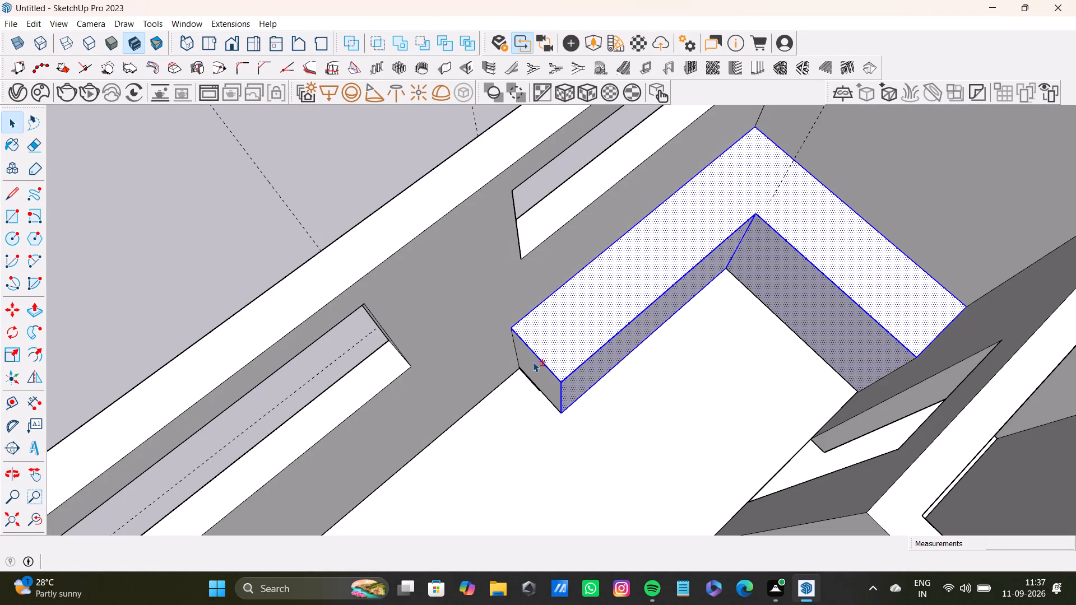
pyautogui.keyDown('shift'); pyautogui.doubleClick(537, 375); pyautogui.keyUp('shift')
pyautogui.rightClick(591, 333)
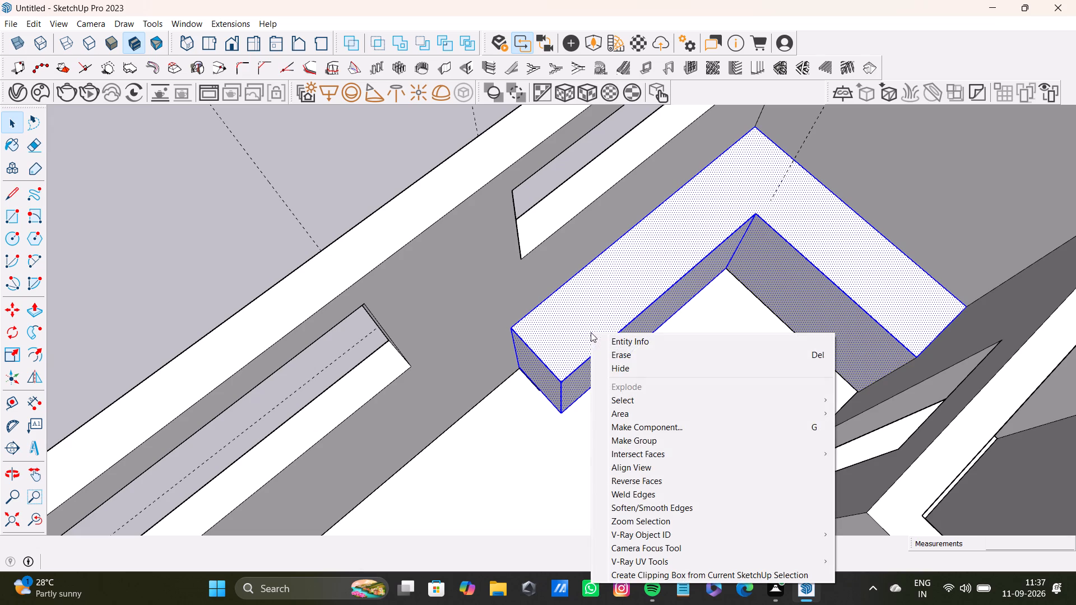
pyautogui.click(623, 443)
pyautogui.press('space')
pyautogui.click(344, 183)
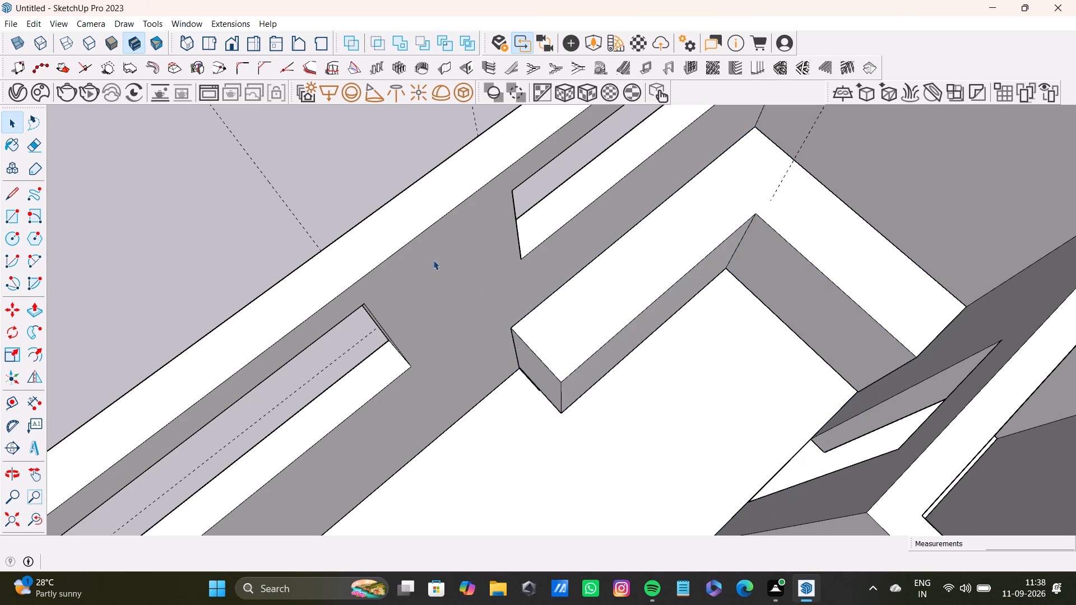
# Draw a rectangle about 1' 9 7/8" by 8' 7 13/16" over the side-wall leg's top, from its free end to the end wall.
pyautogui.scroll(3, 557, 336)
pyautogui.scroll(-13, 623, 344)
pyautogui.click(458, 225)
pyautogui.scroll(4, 634, 296)
pyautogui.moveTo(700, 330); pyautogui.dragTo(451, 320, button='middle')
pyautogui.scroll(4, 499, 340)
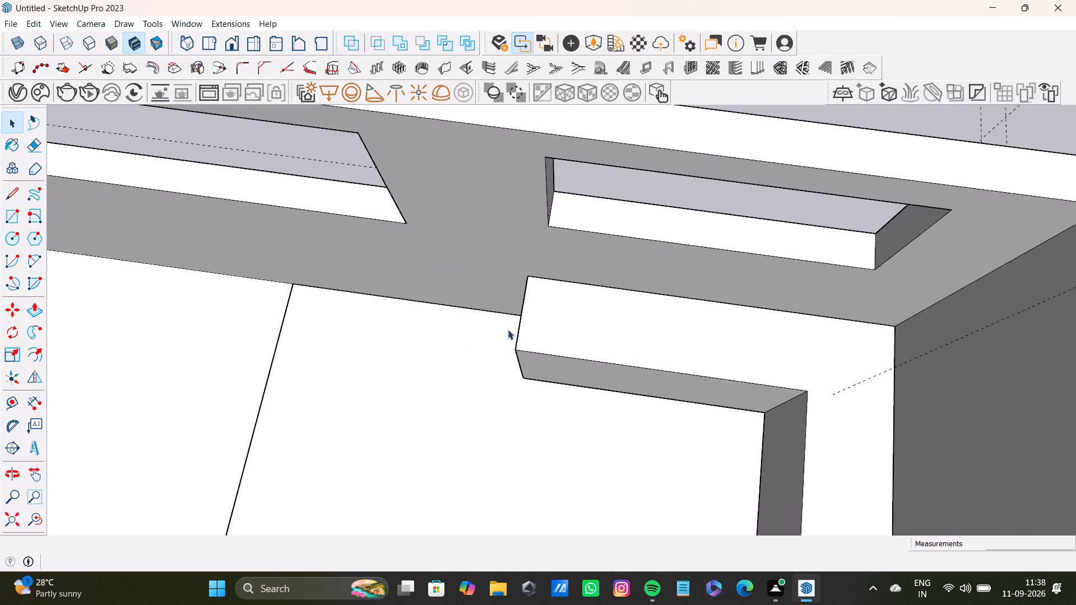
pyautogui.press('l')
pyautogui.press('r')
pyautogui.scroll(3, 531, 325)
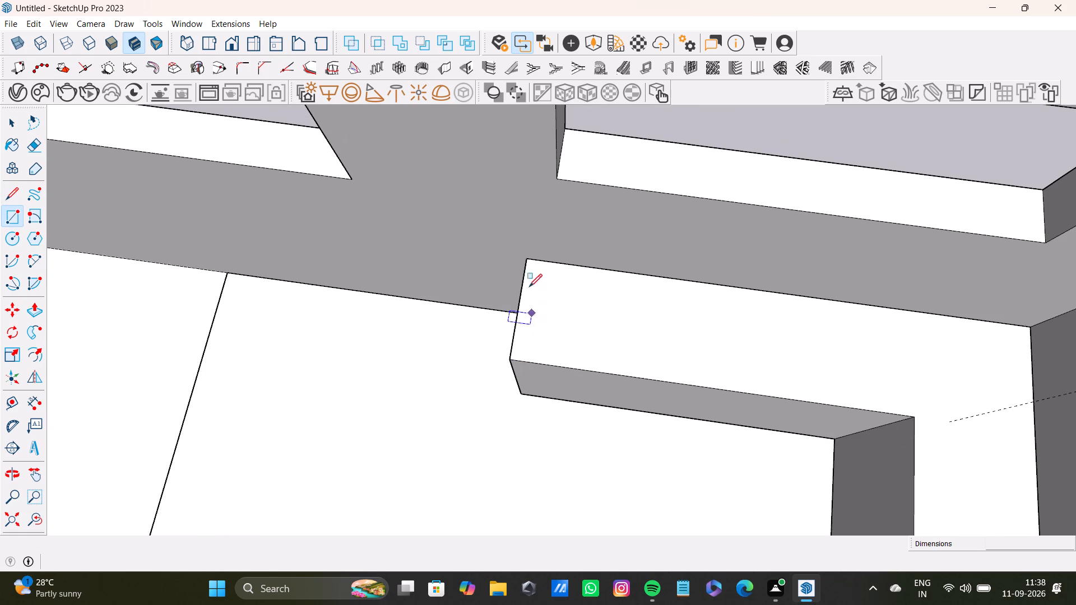
pyautogui.click(527, 260)
pyautogui.scroll(-4, 601, 310)
pyautogui.keyDown('shift'); pyautogui.moveTo(687, 350); pyautogui.dragTo(568, 327, button='middle'); pyautogui.keyUp('shift')
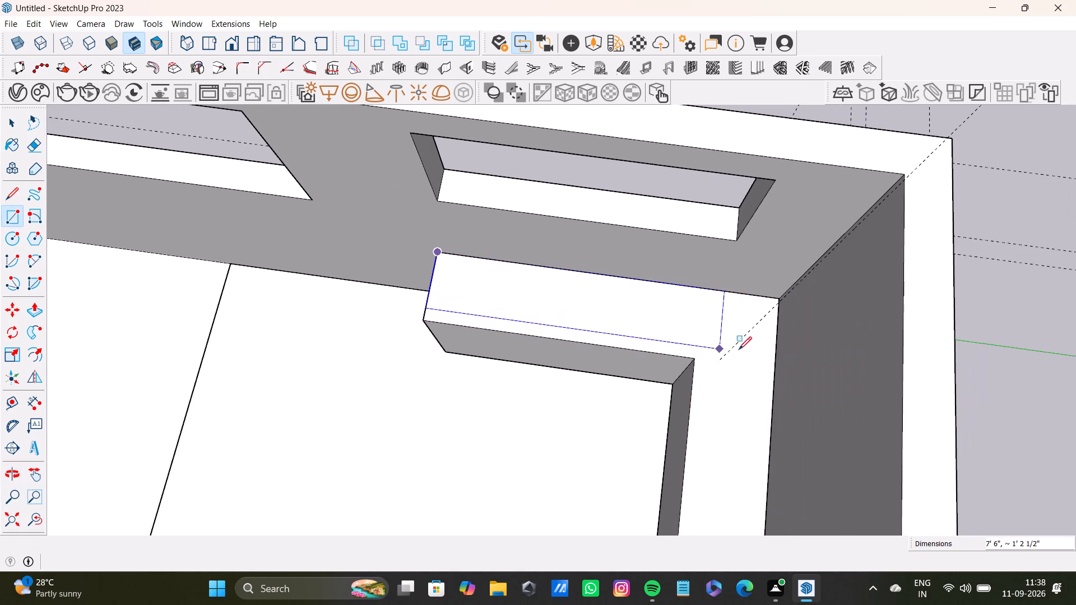
pyautogui.click(774, 370)
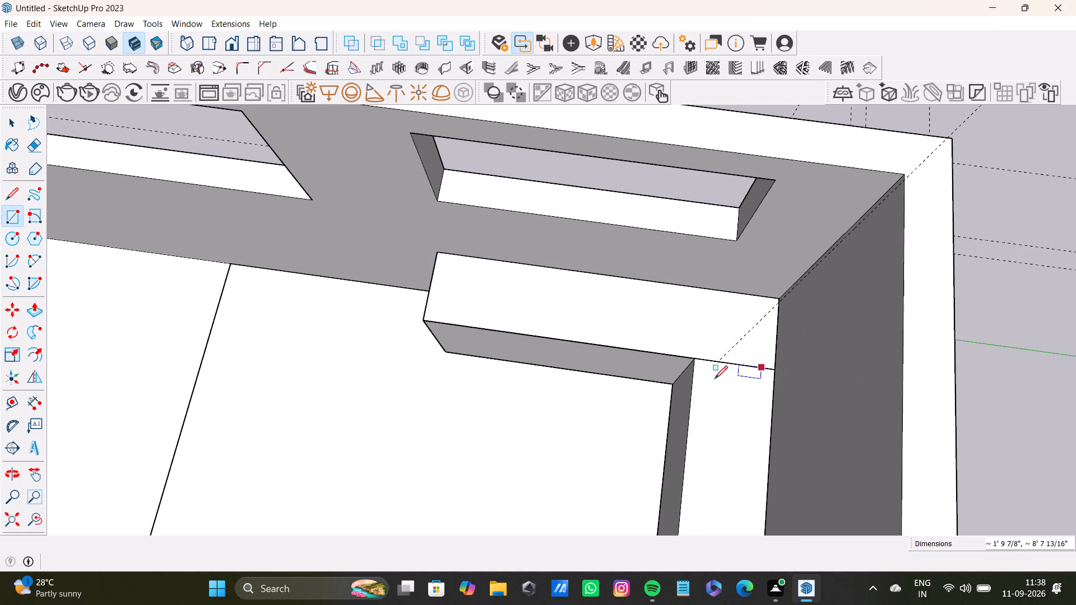
# Push/Pull the rectangle on the side-wall leg upward about 2 3/8" to form a countertop slab.
pyautogui.scroll(-4, 708, 383)
pyautogui.keyDown('shift'); pyautogui.moveTo(717, 384); pyautogui.dragTo(635, 338, button='middle'); pyautogui.keyUp('shift')
pyautogui.moveTo(633, 381); pyautogui.dragTo(697, 402, button='middle')
pyautogui.scroll(6, 585, 309)
pyautogui.press('space')
pyautogui.click(590, 297)
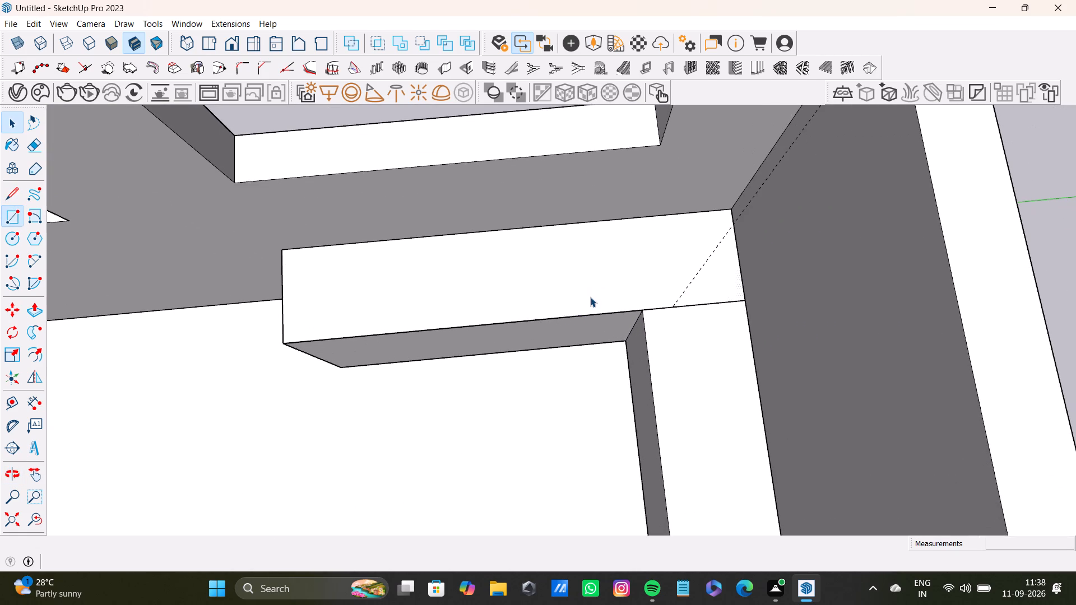
pyautogui.press('p')
pyautogui.moveTo(599, 296); pyautogui.dragTo(596, 298)
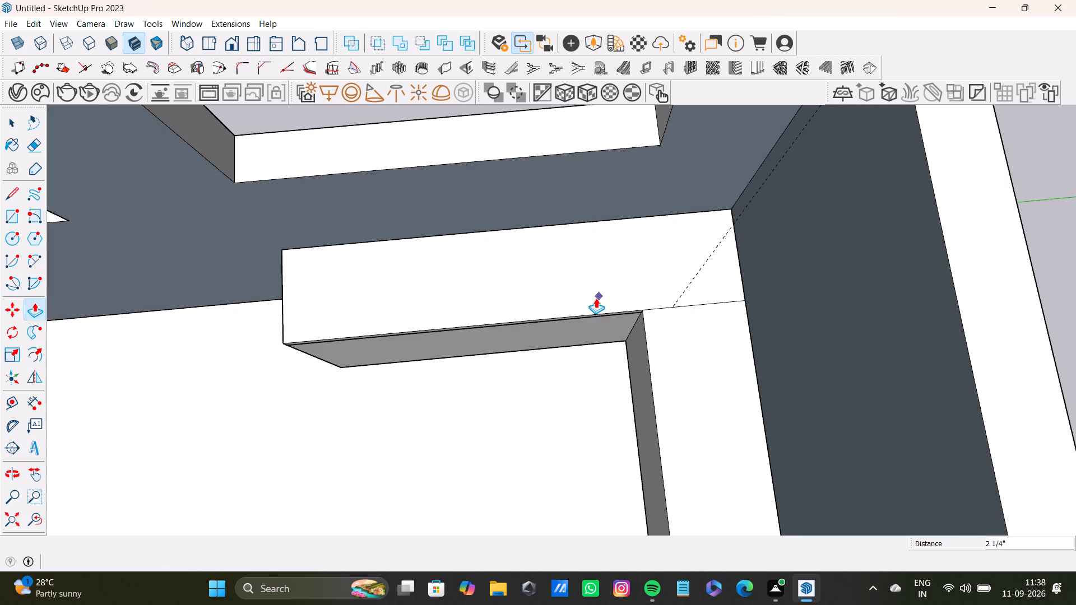
pyautogui.moveTo(596, 298); pyautogui.dragTo(586, 292)
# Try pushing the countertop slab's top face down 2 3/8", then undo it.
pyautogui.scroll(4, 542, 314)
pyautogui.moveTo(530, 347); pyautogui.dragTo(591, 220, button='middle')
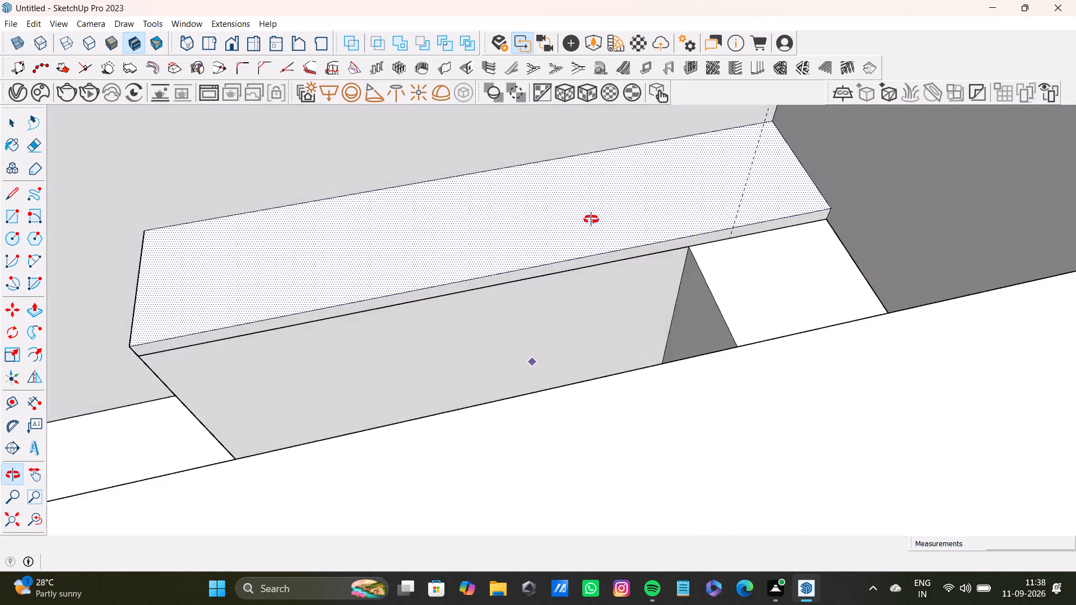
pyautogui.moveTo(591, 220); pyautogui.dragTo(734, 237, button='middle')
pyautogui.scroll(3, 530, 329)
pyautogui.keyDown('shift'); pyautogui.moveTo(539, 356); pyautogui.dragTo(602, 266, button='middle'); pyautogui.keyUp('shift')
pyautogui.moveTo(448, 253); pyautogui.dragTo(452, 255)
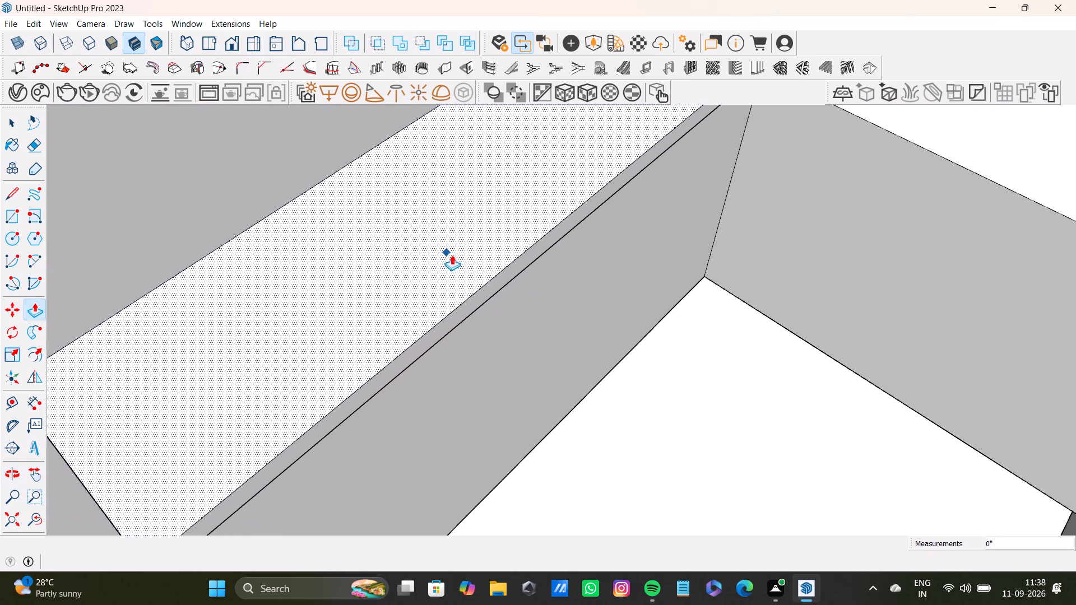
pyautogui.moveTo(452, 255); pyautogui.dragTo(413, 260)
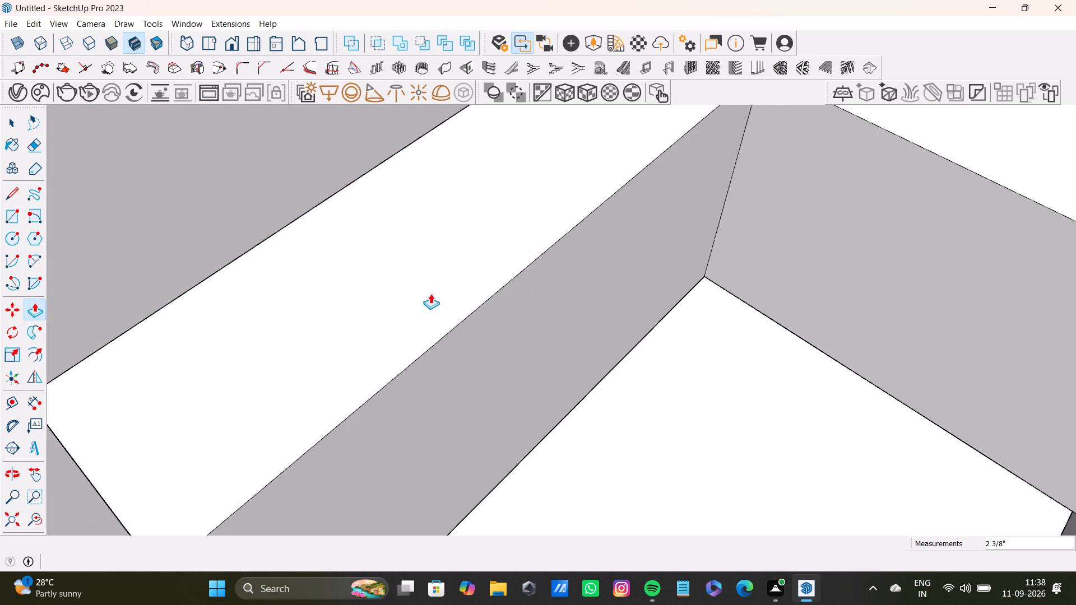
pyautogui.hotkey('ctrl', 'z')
# Push the countertop slab's top face down about 1 7/16" to thin the slab.
pyautogui.scroll(-3, 402, 299)
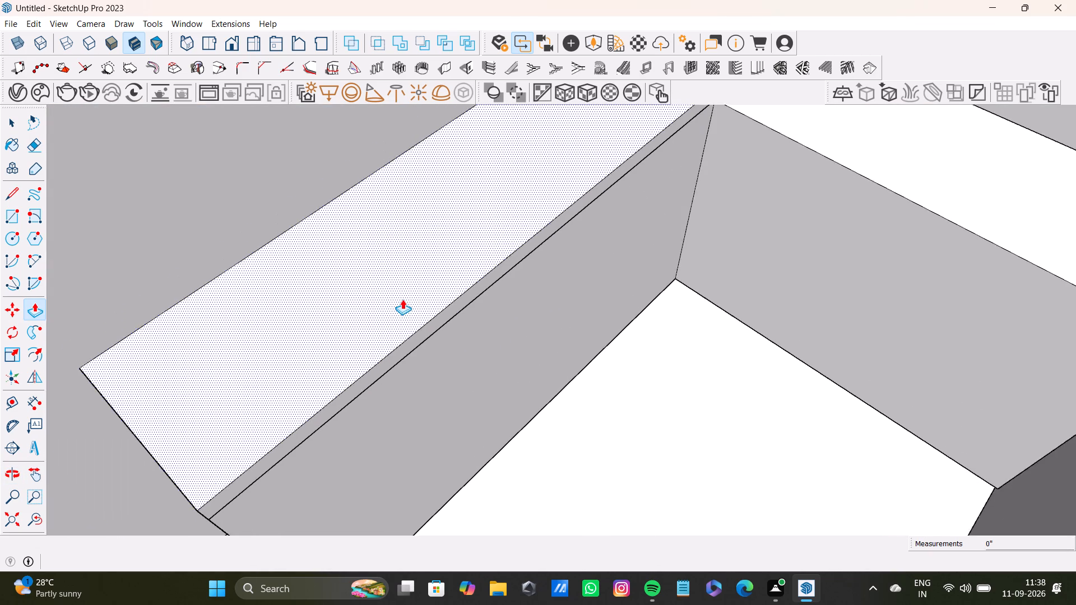
pyautogui.moveTo(429, 320); pyautogui.dragTo(428, 388, button='middle')
pyautogui.moveTo(422, 389); pyautogui.dragTo(418, 350, button='middle')
pyautogui.moveTo(398, 315); pyautogui.dragTo(400, 324)
# Measure the slab's front edge from its top edge down to the cabinet's inner corner.
pyautogui.scroll(-2, 488, 343)
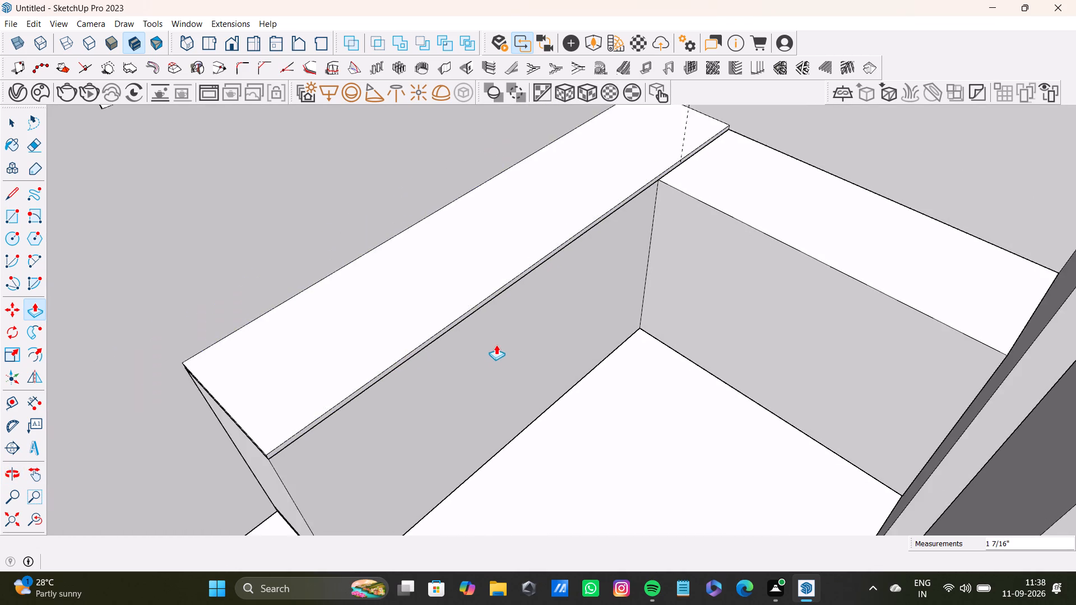
pyautogui.keyDown('shift'); pyautogui.moveTo(495, 342); pyautogui.dragTo(487, 508, button='middle'); pyautogui.keyUp('shift')
pyautogui.scroll(17, 662, 359)
pyautogui.moveTo(692, 353); pyautogui.dragTo(597, 367, button='middle')
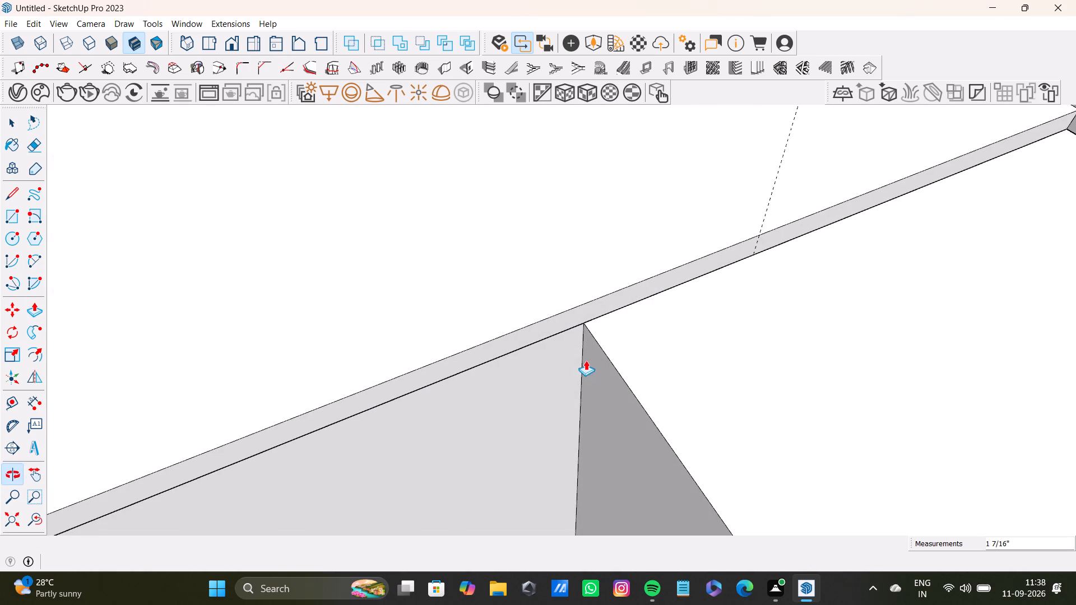
pyautogui.press('t')
pyautogui.scroll(12, 574, 327)
pyautogui.click(593, 281)
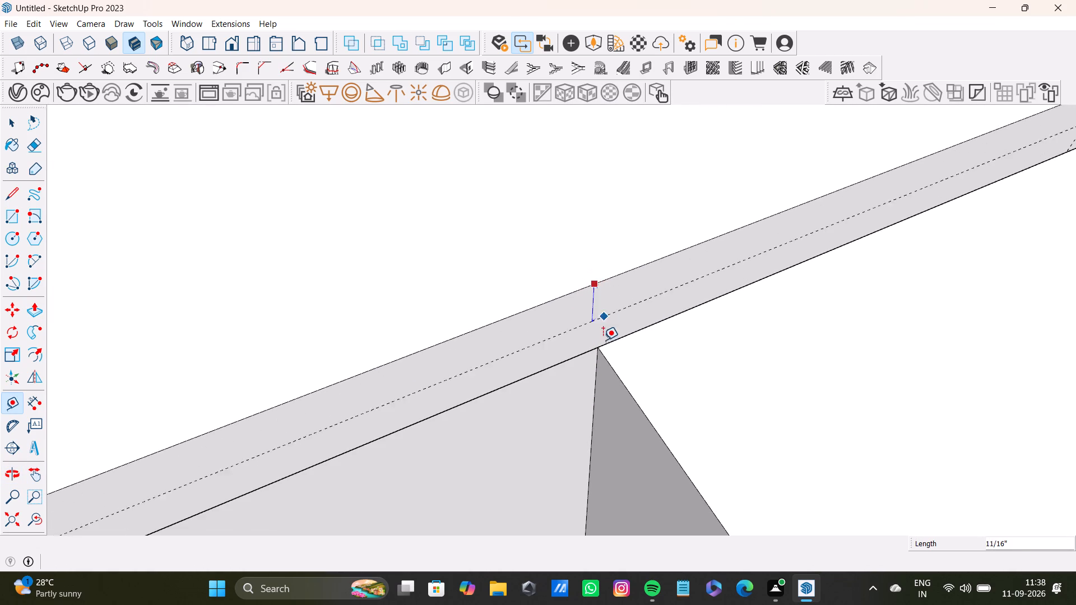
pyautogui.click(600, 343)
pyautogui.press('space')
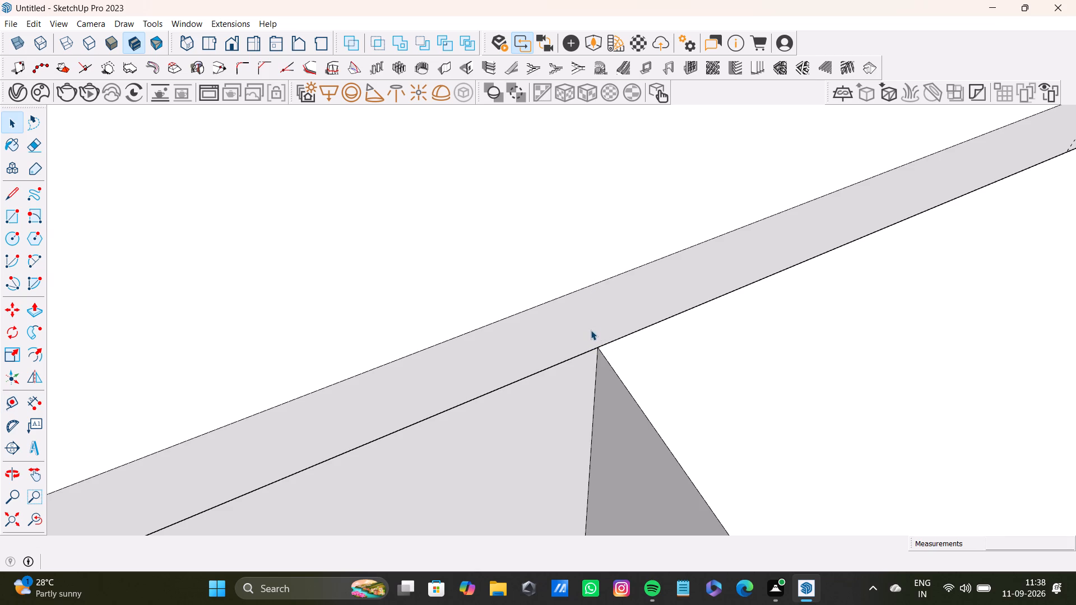
# Place a guide across the slab's front edge at the cabinet's inner corner, about 1' 11 5/16" from the slab's end-wall end.
pyautogui.press('t')
pyautogui.scroll(-8, 636, 311)
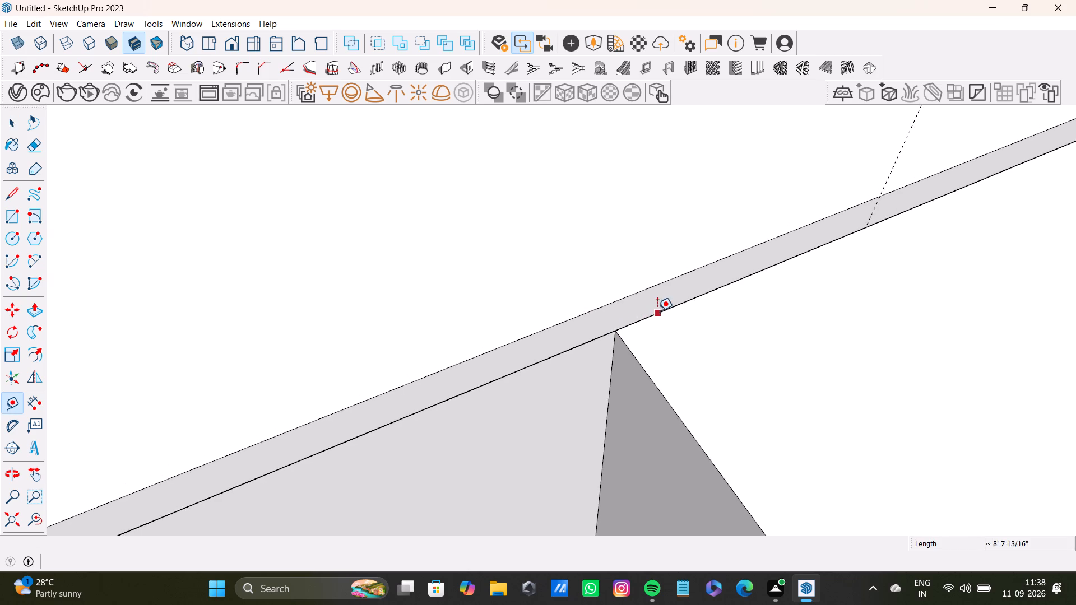
pyautogui.keyDown('shift'); pyautogui.moveTo(657, 311); pyautogui.dragTo(419, 454, button='middle'); pyautogui.keyUp('shift')
pyautogui.scroll(-9, 936, 254)
pyautogui.keyDown('shift'); pyautogui.moveTo(886, 282); pyautogui.dragTo(847, 301, button='middle'); pyautogui.keyUp('shift')
pyautogui.scroll(7, 924, 243)
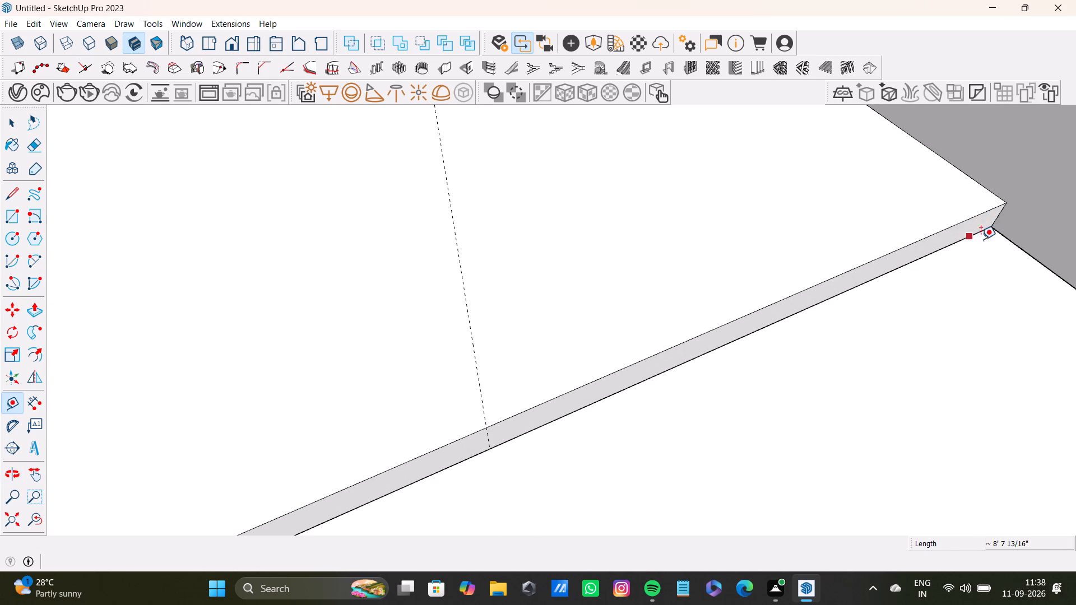
pyautogui.scroll(4, 981, 239)
pyautogui.click(996, 212)
pyautogui.scroll(-4, 585, 413)
pyautogui.moveTo(495, 425); pyautogui.dragTo(707, 314, button='middle')
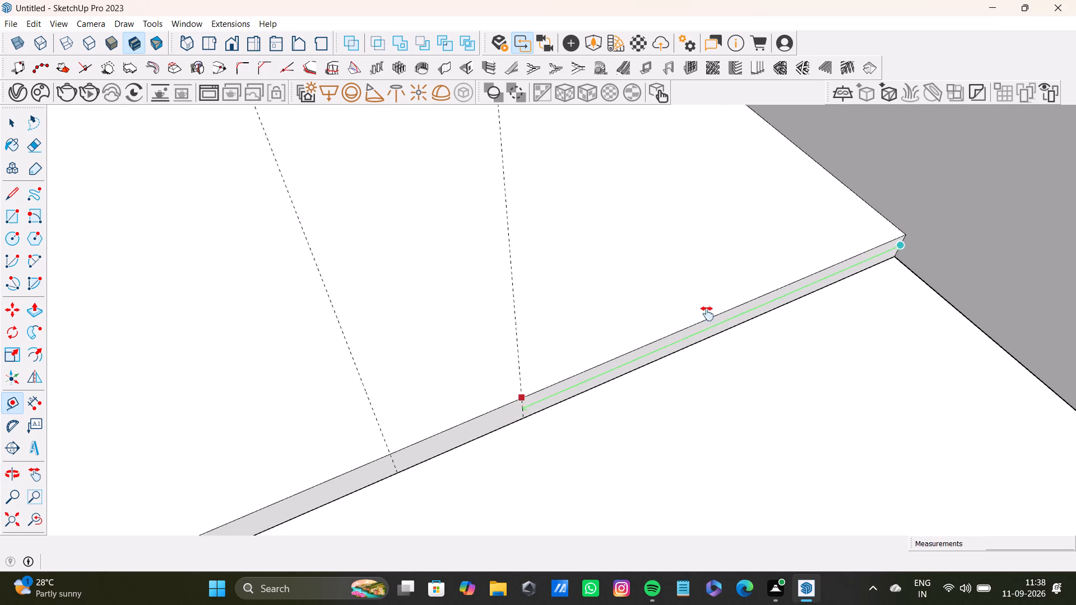
pyautogui.moveTo(707, 314); pyautogui.dragTo(730, 301, button='middle')
pyautogui.scroll(3, 531, 369)
pyautogui.moveTo(453, 389); pyautogui.dragTo(698, 243, button='middle')
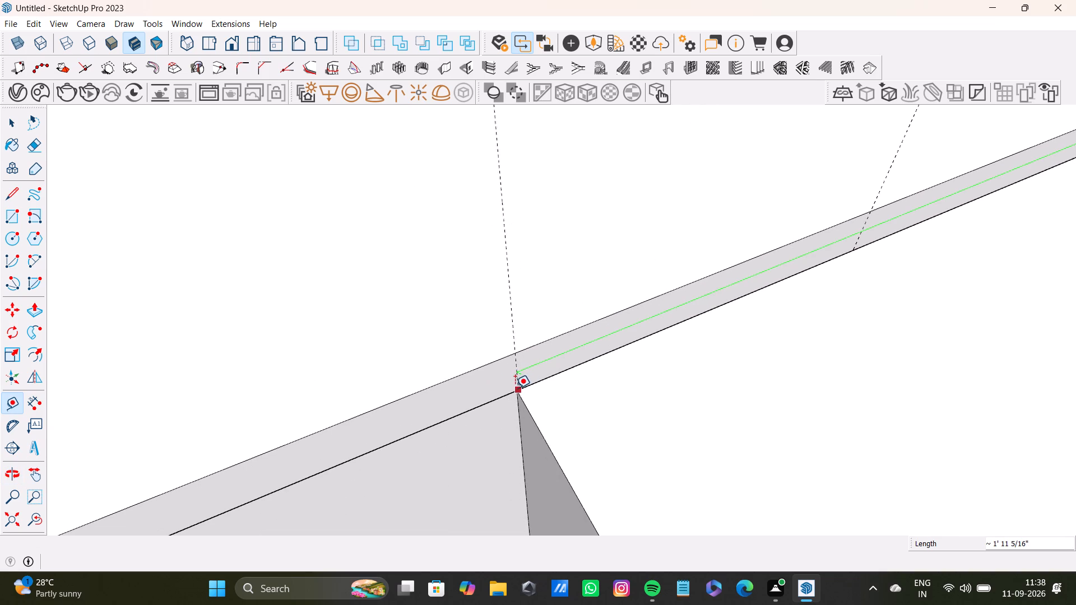
pyautogui.click(518, 391)
pyautogui.press('space')
# Draw a 15/16" vertical line along the guide, splitting the slab's front face at the inner corner.
pyautogui.press('l')
pyautogui.scroll(2, 483, 353)
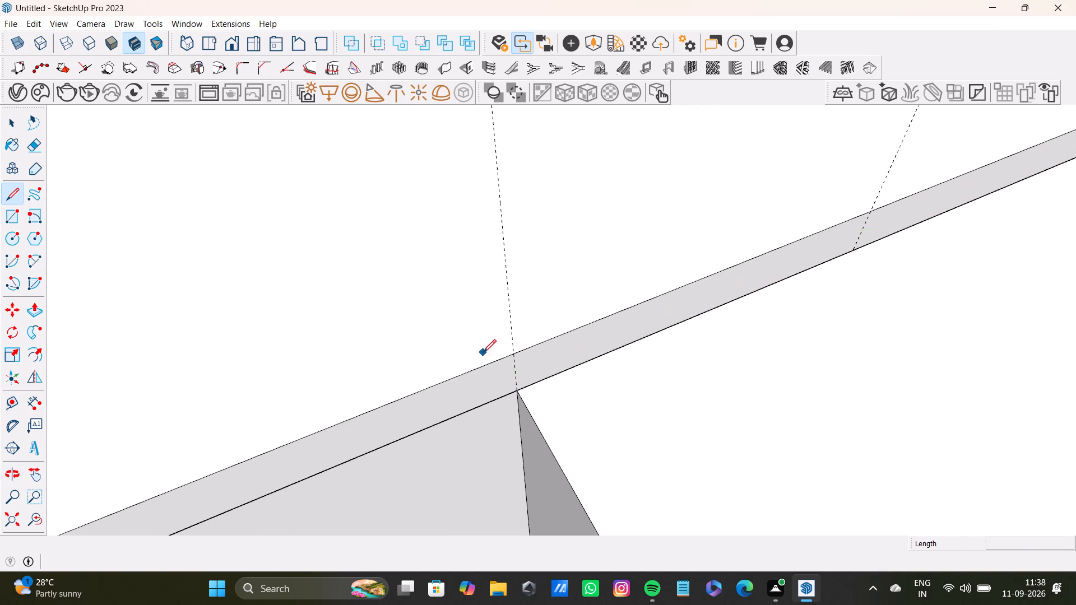
pyautogui.scroll(5, 483, 352)
pyautogui.click(530, 348)
pyautogui.click(534, 425)
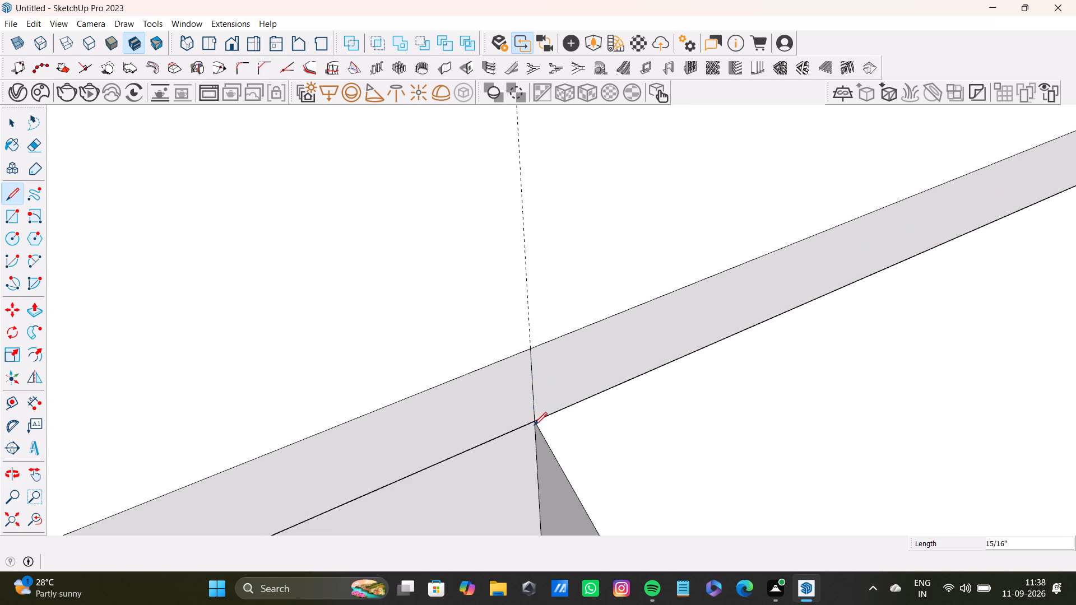
pyautogui.press('space')
# Pull the split end section of the slab's front face about 5' 2 1/8" to the end-wall cabinet's far end, extending the countertop over it.
pyautogui.click(563, 388)
pyautogui.press('p')
pyautogui.click(554, 387)
pyautogui.scroll(-5, 684, 470)
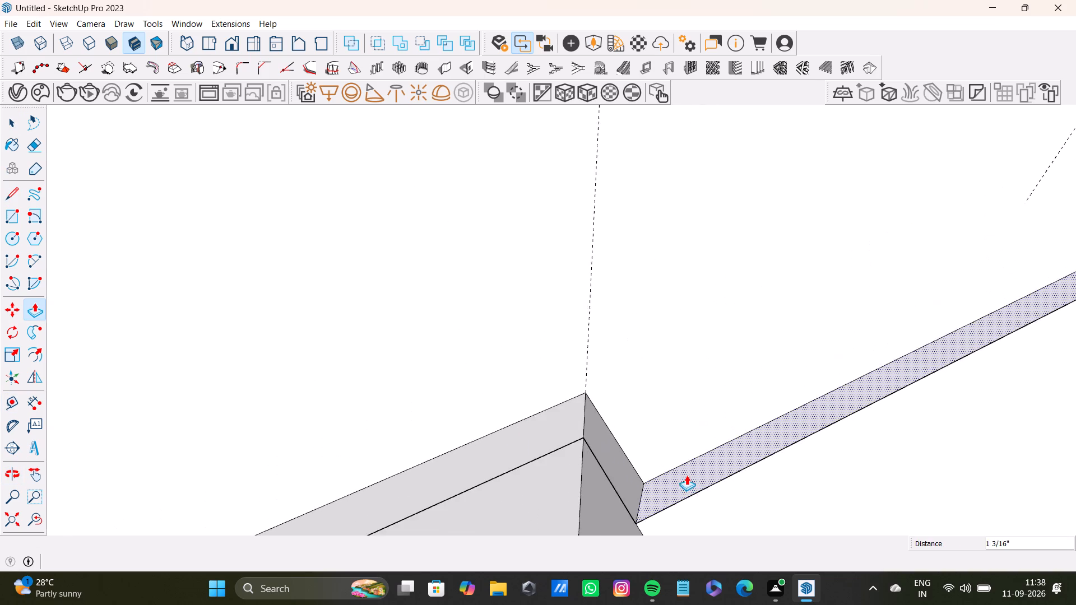
pyautogui.scroll(-9, 687, 475)
pyautogui.keyDown('shift'); pyautogui.moveTo(678, 484); pyautogui.dragTo(1008, 545, button='middle'); pyautogui.keyUp('shift')
pyautogui.scroll(-4, 975, 521)
pyautogui.keyDown('shift'); pyautogui.moveTo(962, 494); pyautogui.dragTo(593, 131, button='middle'); pyautogui.keyUp('shift')
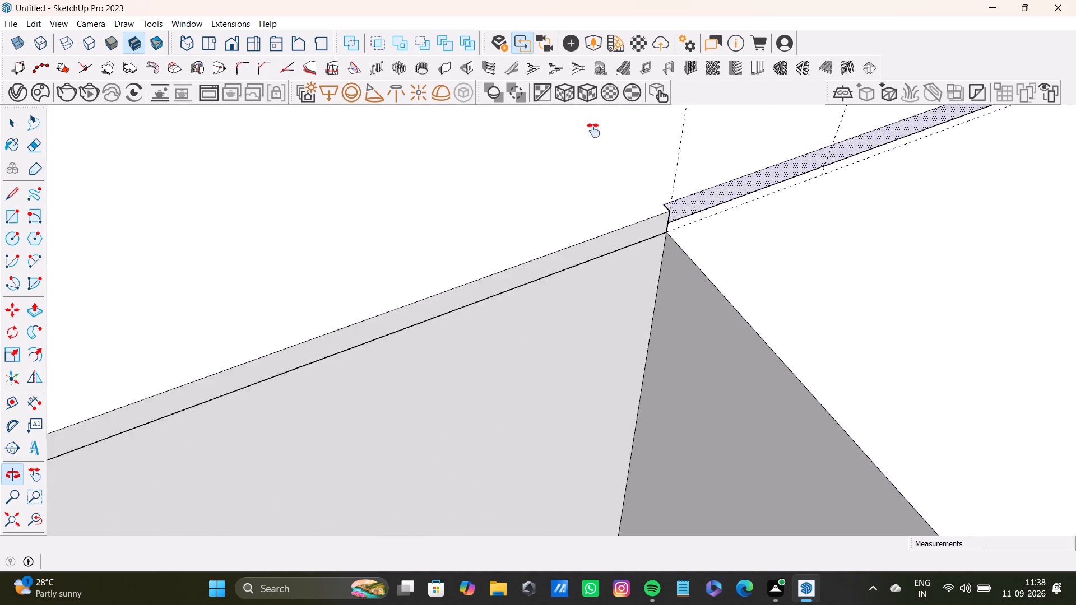
pyautogui.keyDown('shift'); pyautogui.moveTo(593, 131); pyautogui.dragTo(512, 61, button='middle'); pyautogui.keyUp('shift')
pyautogui.scroll(-18, 727, 286)
pyautogui.keyDown('shift'); pyautogui.moveTo(855, 454); pyautogui.dragTo(657, 136, button='middle'); pyautogui.keyUp('shift')
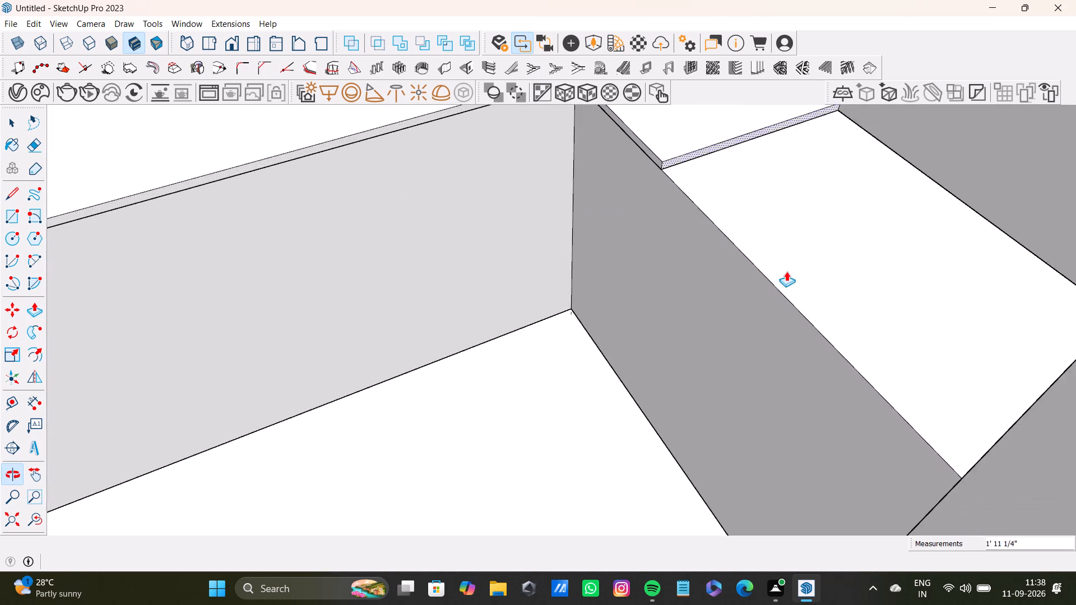
pyautogui.scroll(-6, 814, 309)
pyautogui.moveTo(737, 387); pyautogui.dragTo(886, 458, button='middle')
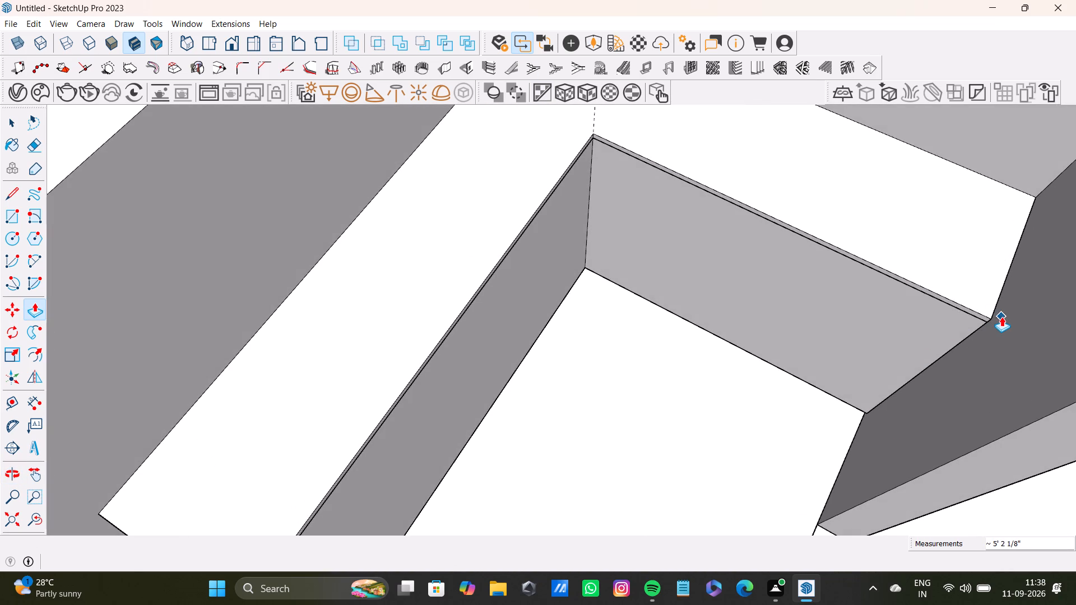
pyautogui.click(1001, 317)
pyautogui.press('space')
# Start a vertical guide on the side-wall cabinet's front face, offset inward from the vertical edge at its free end.
pyautogui.scroll(-4, 607, 305)
pyautogui.keyDown('shift'); pyautogui.moveTo(627, 314); pyautogui.dragTo(701, 400, button='middle'); pyautogui.keyUp('shift')
pyautogui.moveTo(697, 423); pyautogui.dragTo(660, 292, button='middle')
pyautogui.keyDown('shift'); pyautogui.moveTo(605, 395); pyautogui.dragTo(588, 229, button='middle'); pyautogui.keyUp('shift')
pyautogui.scroll(4, 480, 309)
pyautogui.moveTo(531, 305); pyautogui.dragTo(553, 222, button='middle')
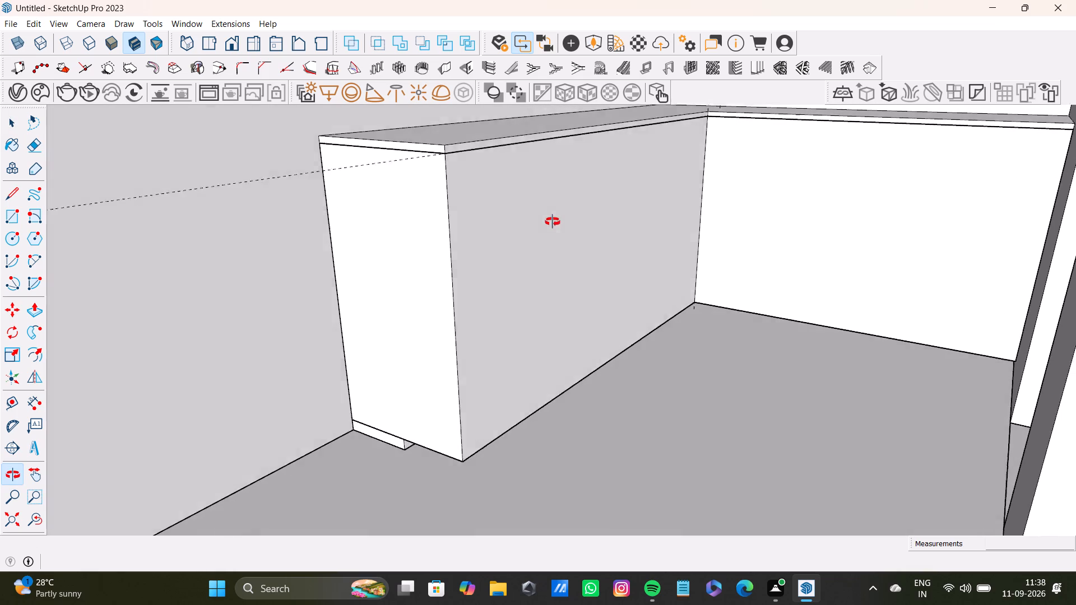
pyautogui.moveTo(553, 222); pyautogui.dragTo(537, 215, button='middle')
pyautogui.press('t')
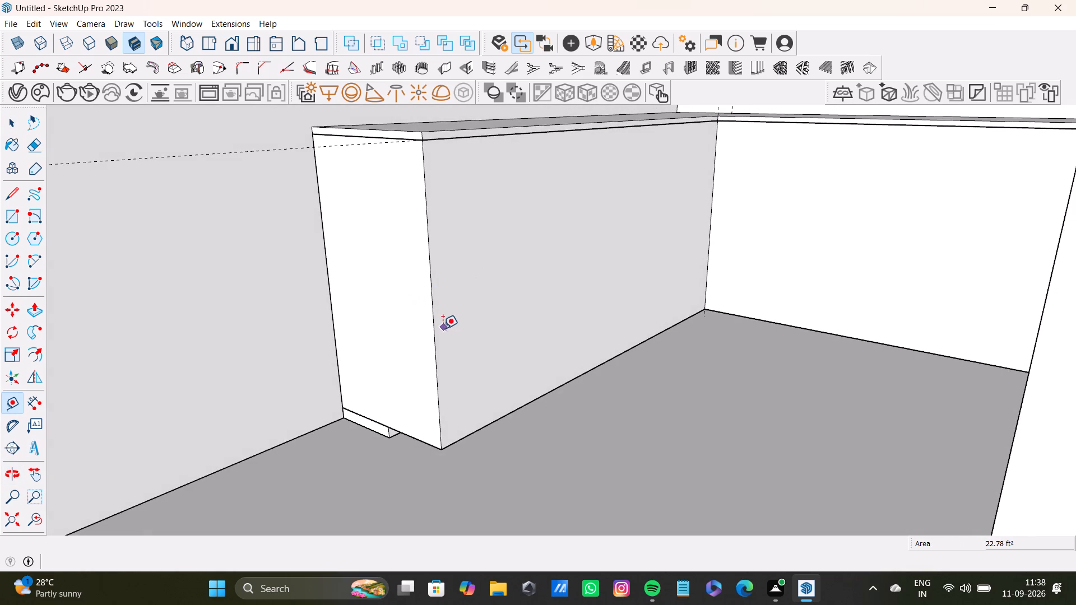
pyautogui.click(439, 342)
pyautogui.scroll(-2, 495, 300)
pyautogui.moveTo(499, 299); pyautogui.dragTo(470, 301, button='middle')
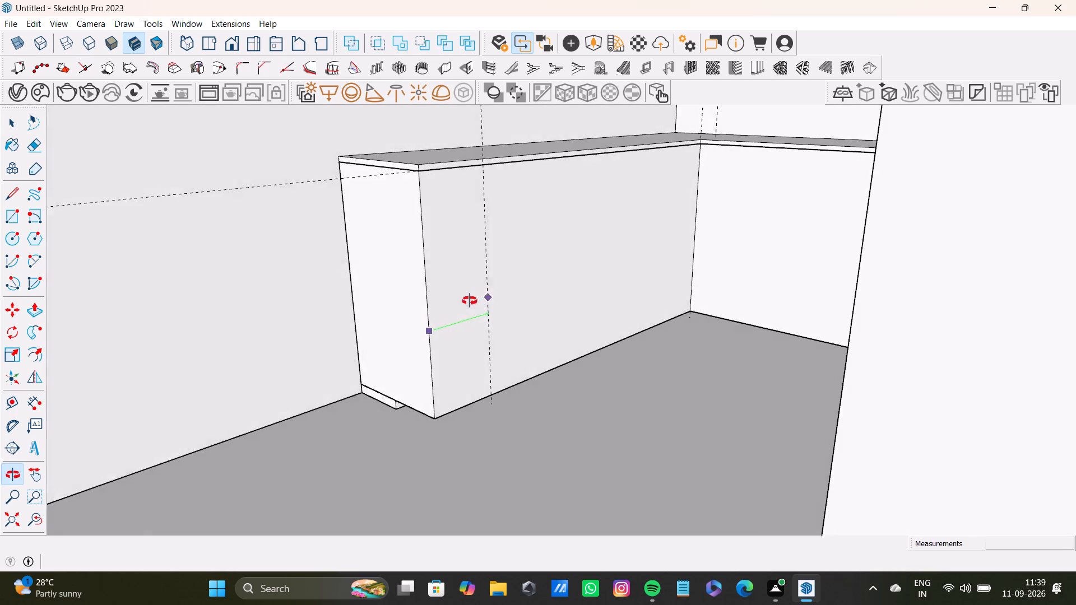
pyautogui.moveTo(470, 301); pyautogui.dragTo(440, 312, button='middle')
pyautogui.scroll(-3, 435, 287)
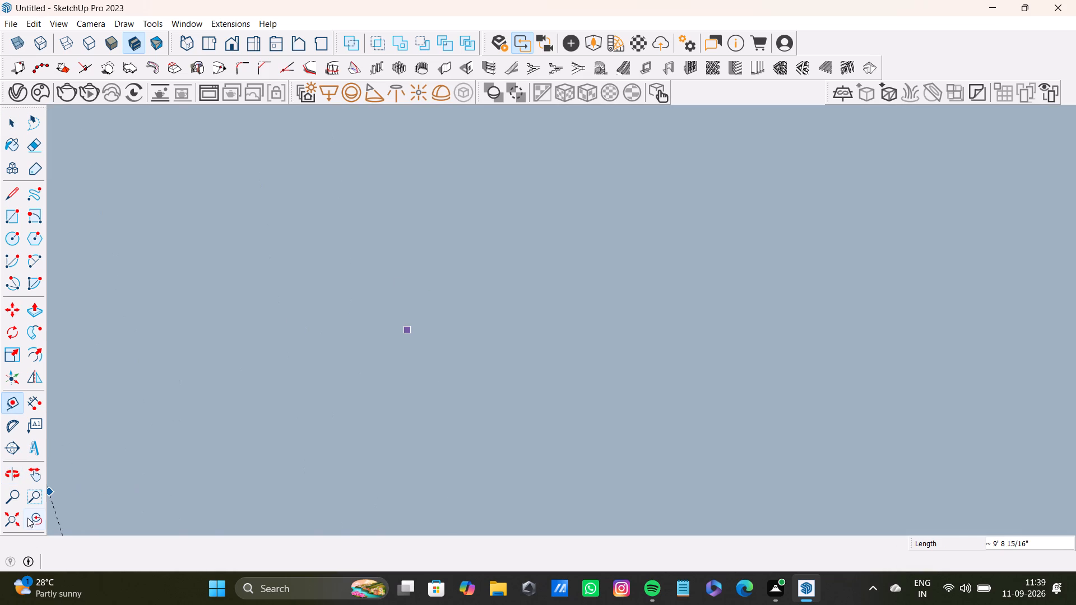
pyautogui.click(40, 522)
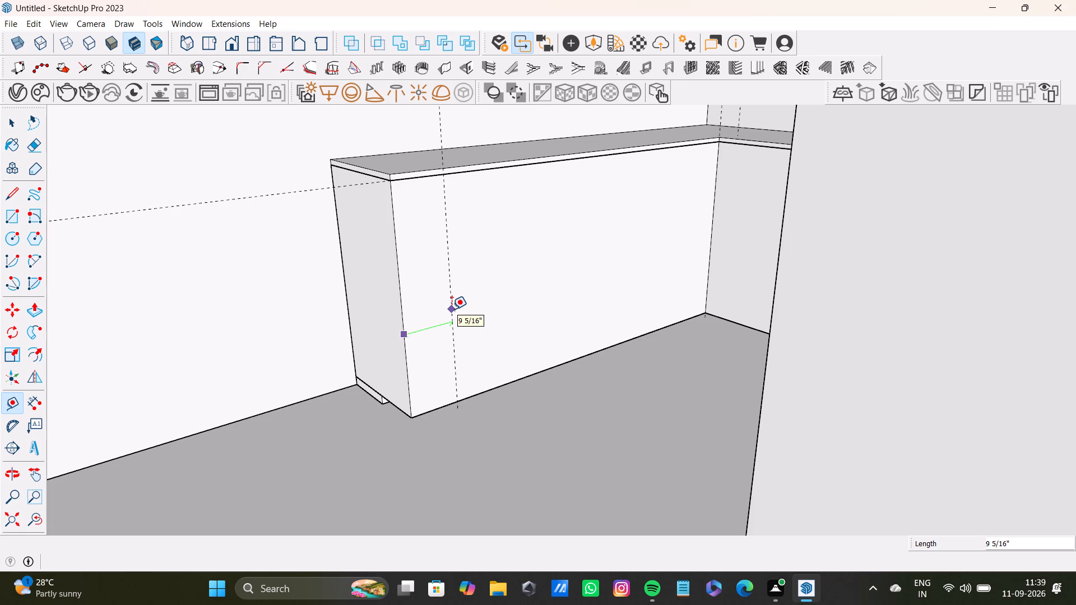
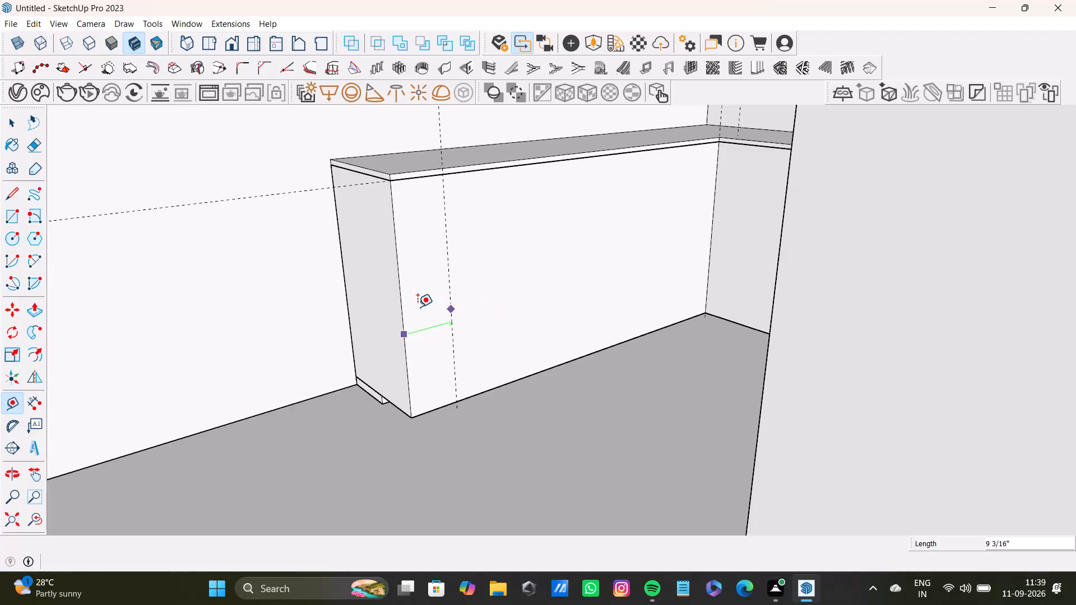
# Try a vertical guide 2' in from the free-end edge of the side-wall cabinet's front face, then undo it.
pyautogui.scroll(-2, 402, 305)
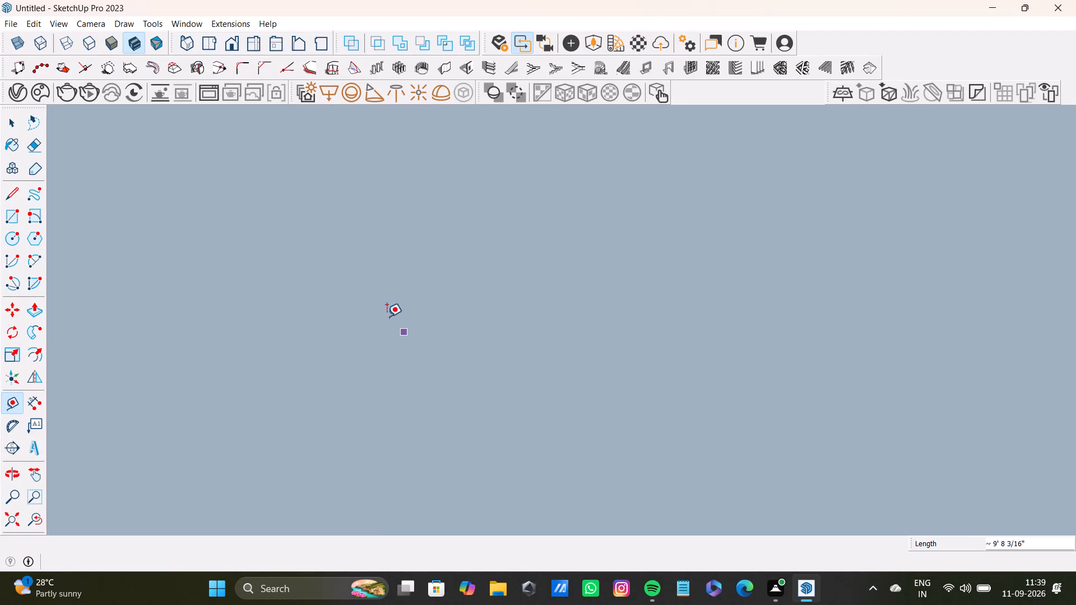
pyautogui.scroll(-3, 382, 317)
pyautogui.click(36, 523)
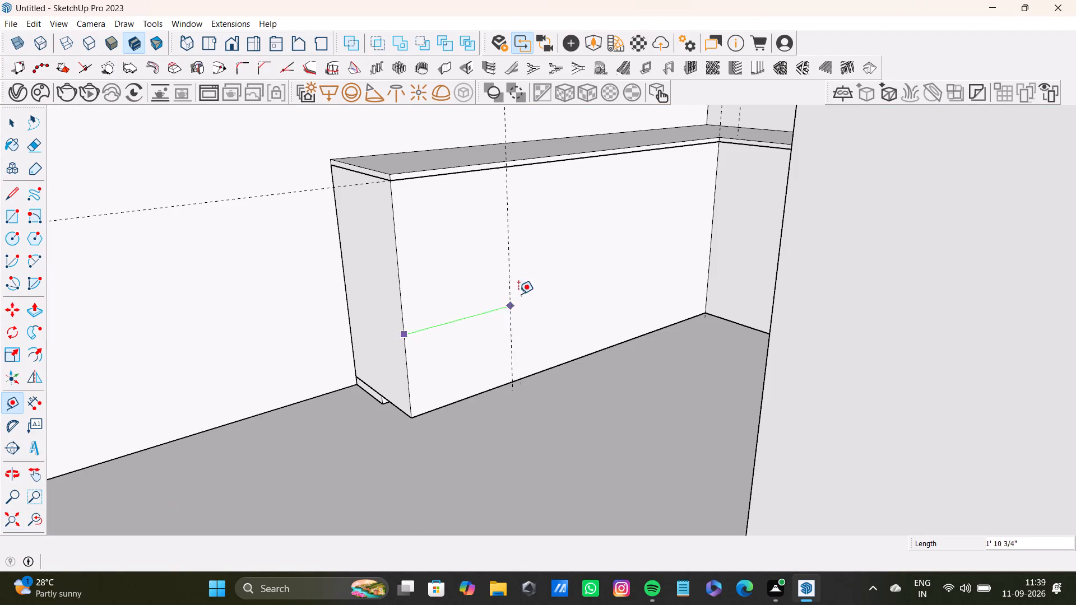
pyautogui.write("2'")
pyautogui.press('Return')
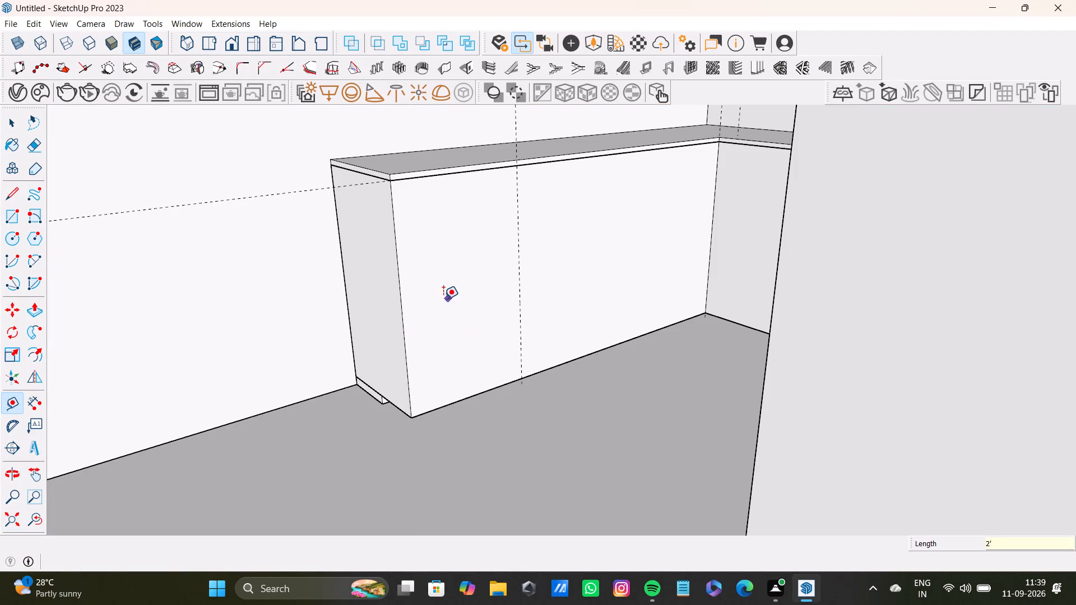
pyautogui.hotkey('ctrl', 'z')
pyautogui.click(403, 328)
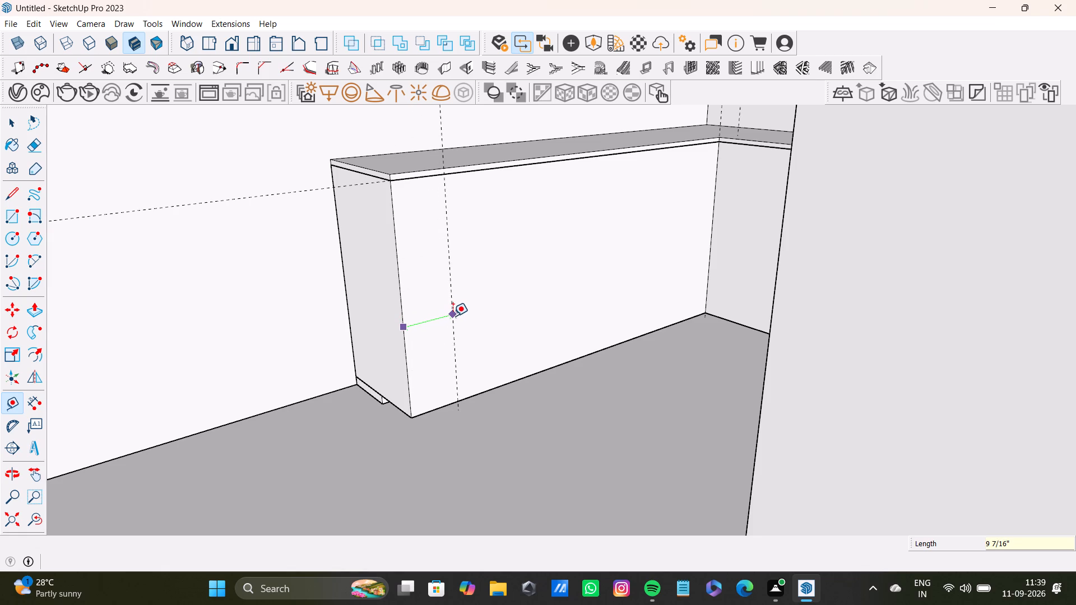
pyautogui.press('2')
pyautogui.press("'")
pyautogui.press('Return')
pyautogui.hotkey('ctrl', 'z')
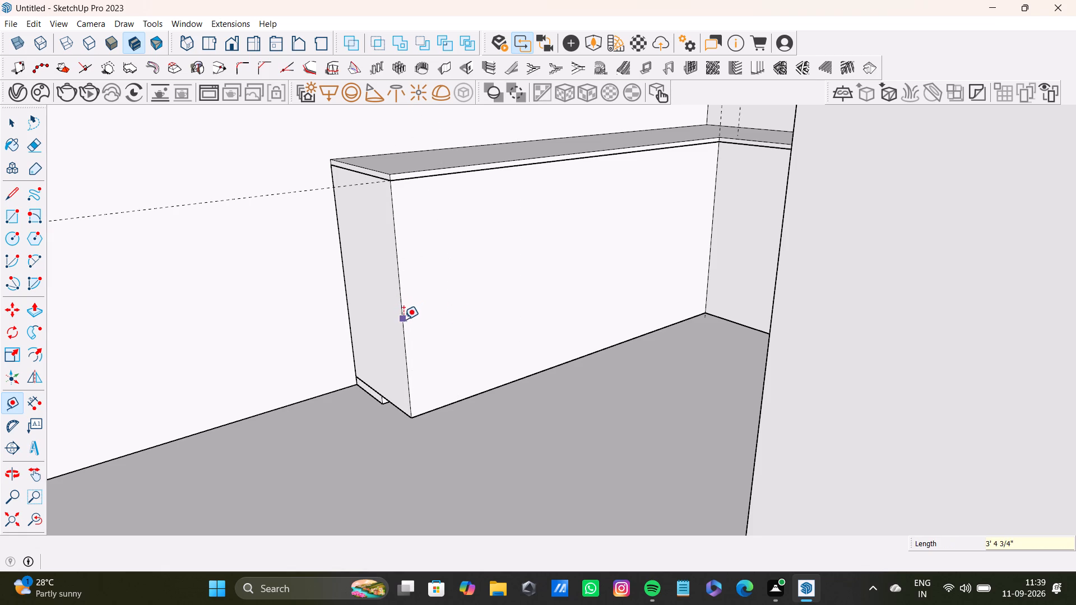
# Place a vertical guide on the side-wall cabinet's front face, 0.5" in from its free-end edge.
pyautogui.click(402, 320)
pyautogui.scroll(8, 414, 311)
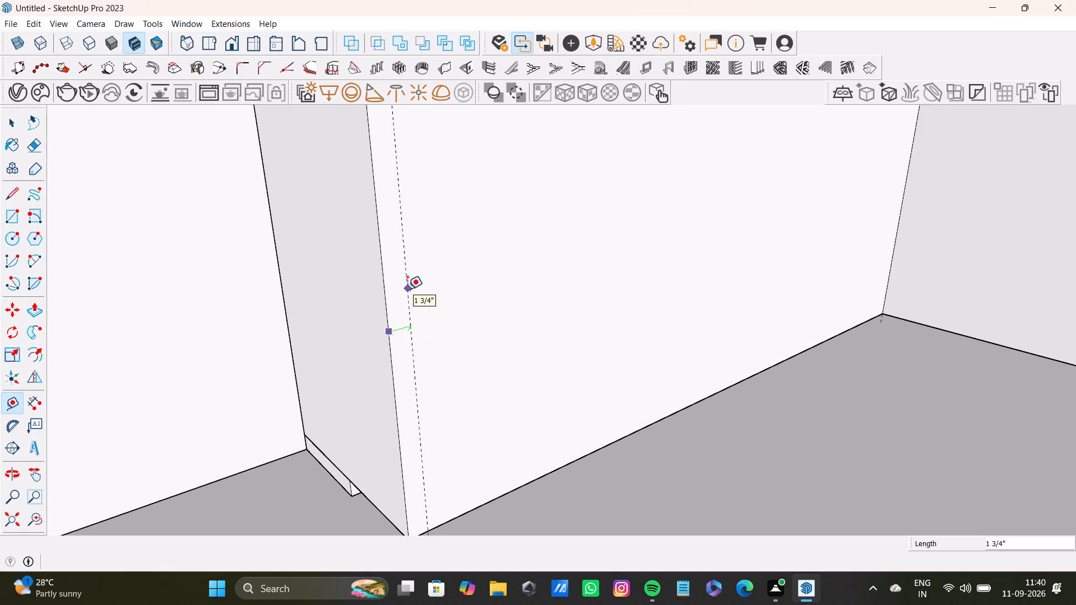
pyautogui.write('0.5"')
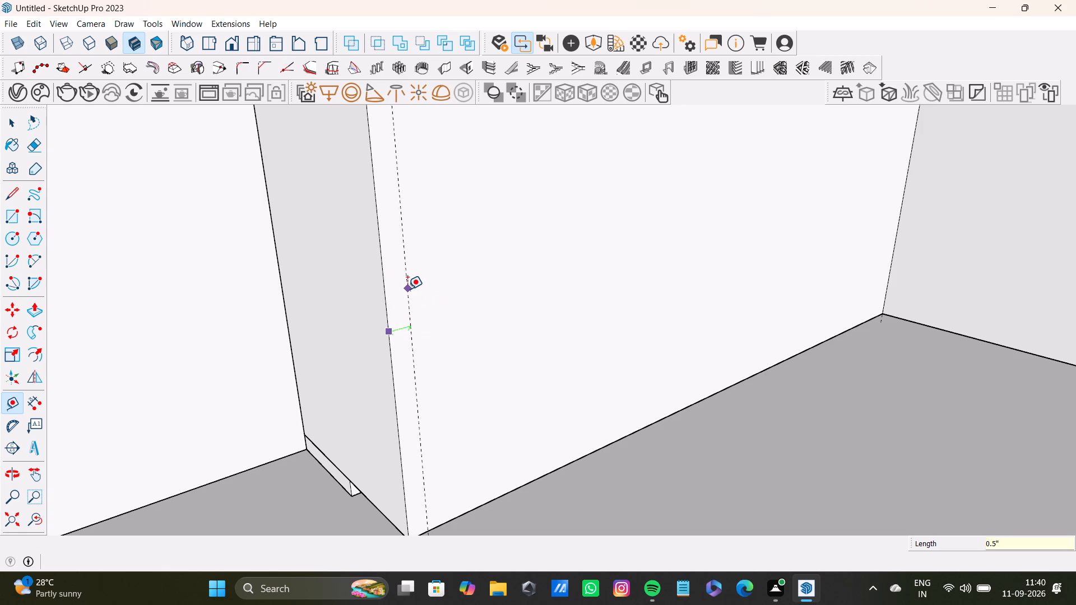
pyautogui.press('Return')
# Place a vertical guide 1' inward from the 0.5" edge guide, plus a second one 0.5" beyond it.
pyautogui.scroll(7, 381, 352)
pyautogui.click(400, 345)
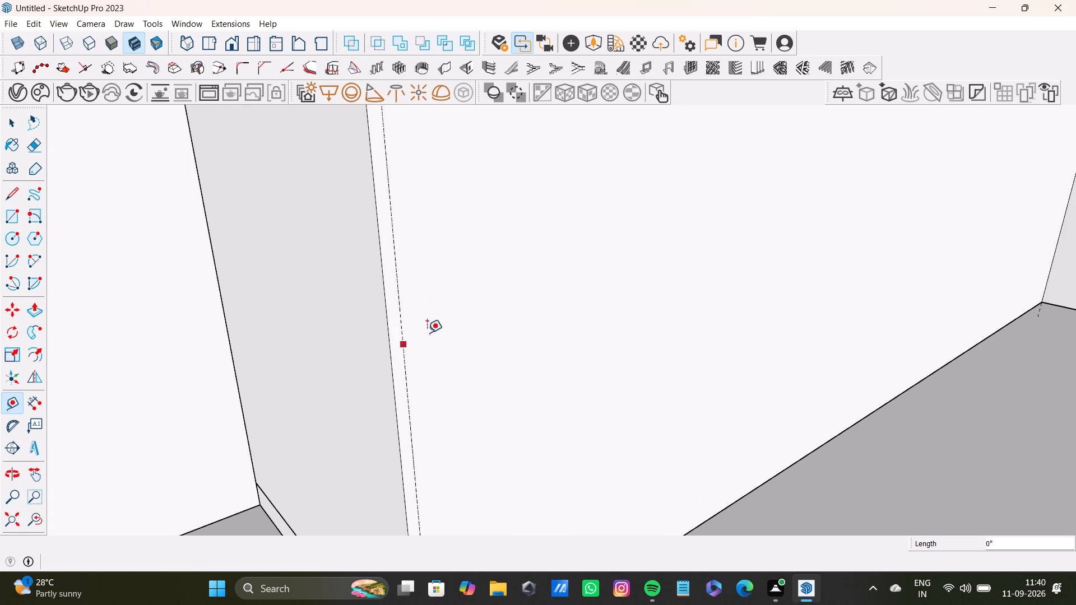
pyautogui.scroll(-5, 545, 269)
pyautogui.keyDown('shift'); pyautogui.moveTo(609, 269); pyautogui.dragTo(494, 323, button='middle'); pyautogui.keyUp('shift')
pyautogui.moveTo(466, 327); pyautogui.dragTo(355, 327, button='middle')
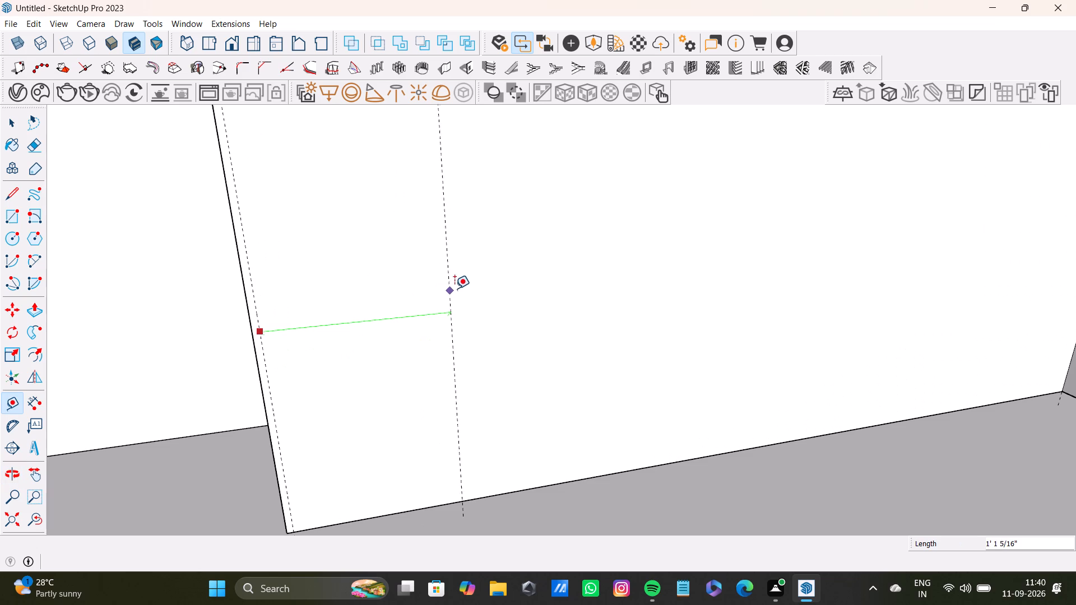
pyautogui.press('1')
pyautogui.press("'")
pyautogui.press('Return')
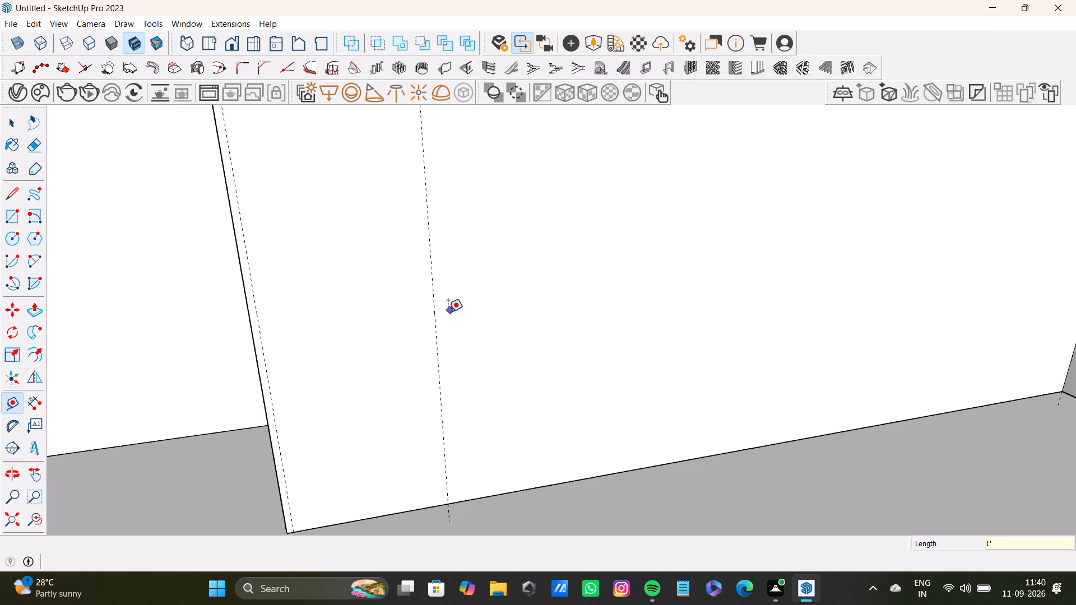
pyautogui.click(435, 325)
pyautogui.write('0.')
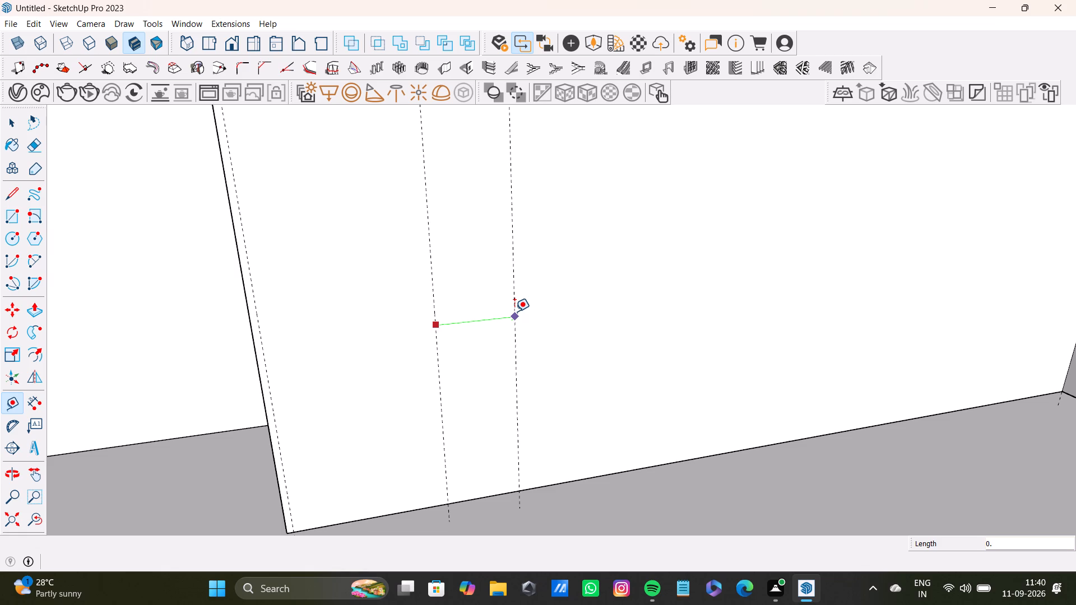
pyautogui.press('5')
pyautogui.hotkey('shift', '"')
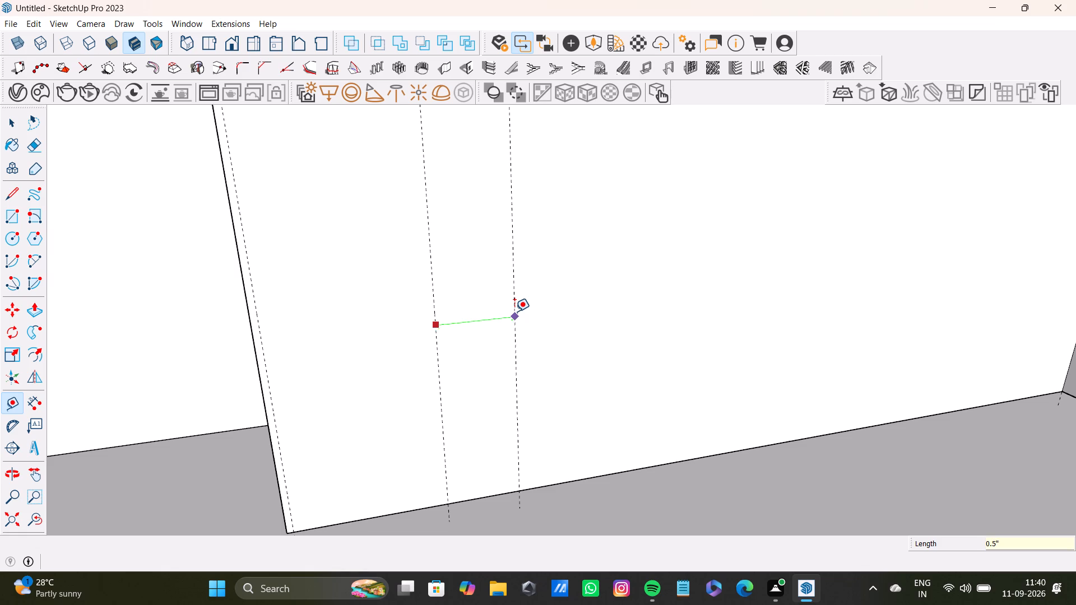
pyautogui.press('Return')
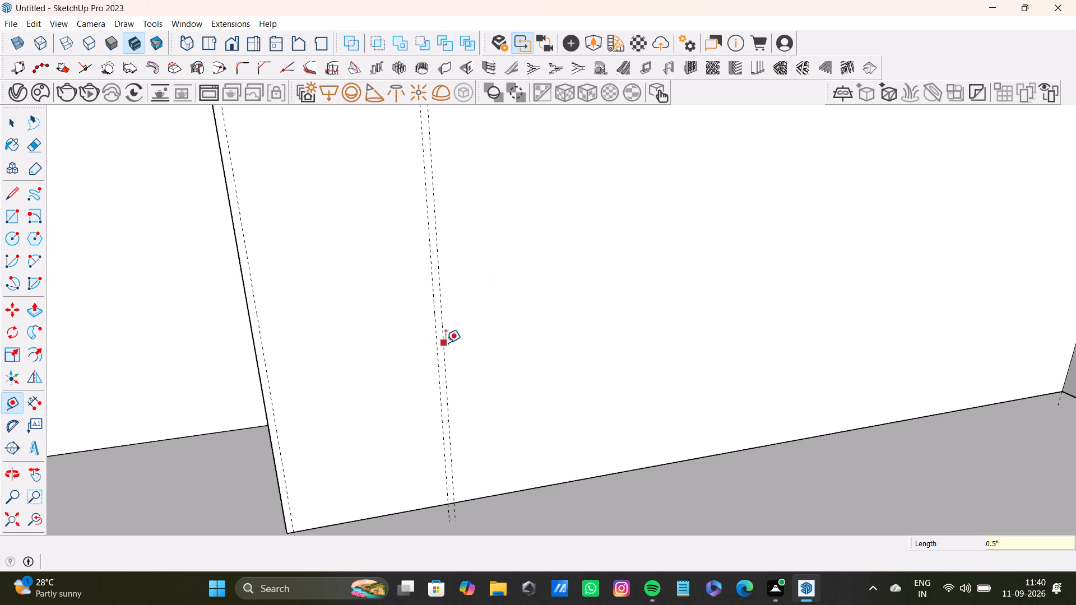
# Place a vertical guide about 8 13/16" past the last guide pair toward the inner corner, plus a second one 0.5" beyond it.
pyautogui.click(444, 342)
pyautogui.scroll(-4, 639, 305)
pyautogui.moveTo(615, 300); pyautogui.dragTo(596, 342, button='middle')
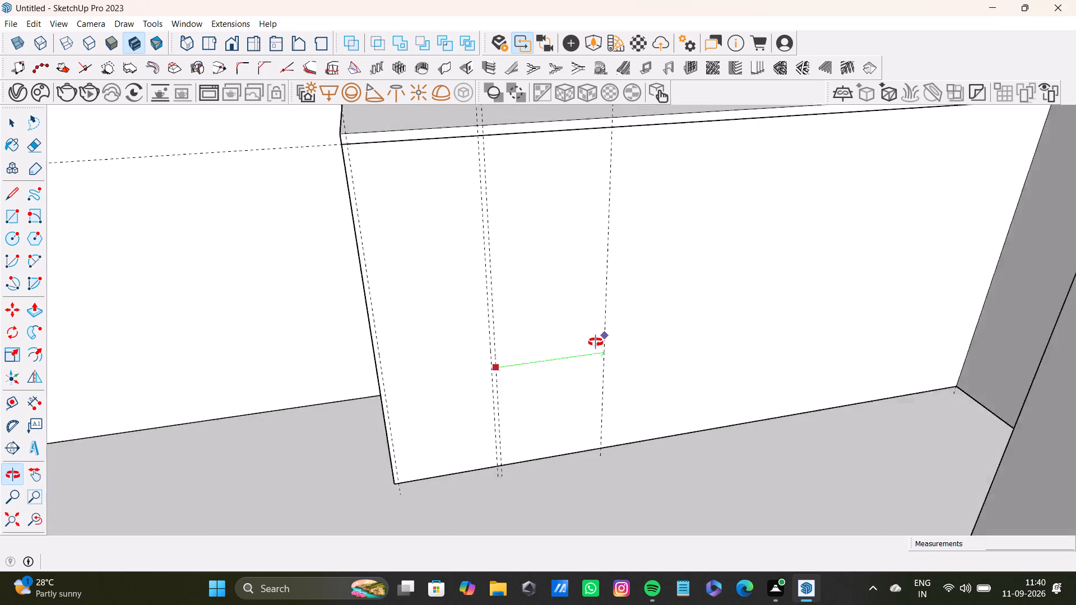
pyautogui.moveTo(596, 342); pyautogui.dragTo(644, 310, button='middle')
pyautogui.keyDown('shift'); pyautogui.moveTo(589, 238); pyautogui.dragTo(588, 324, button='middle'); pyautogui.keyUp('shift')
pyautogui.scroll(1, 581, 318)
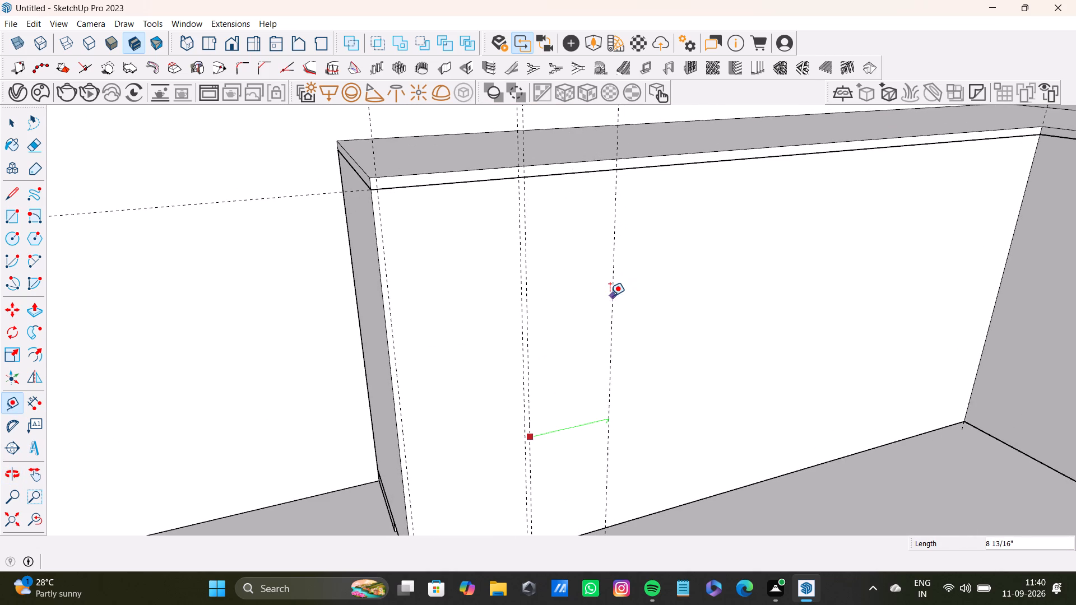
pyautogui.click(609, 296)
pyautogui.click(610, 318)
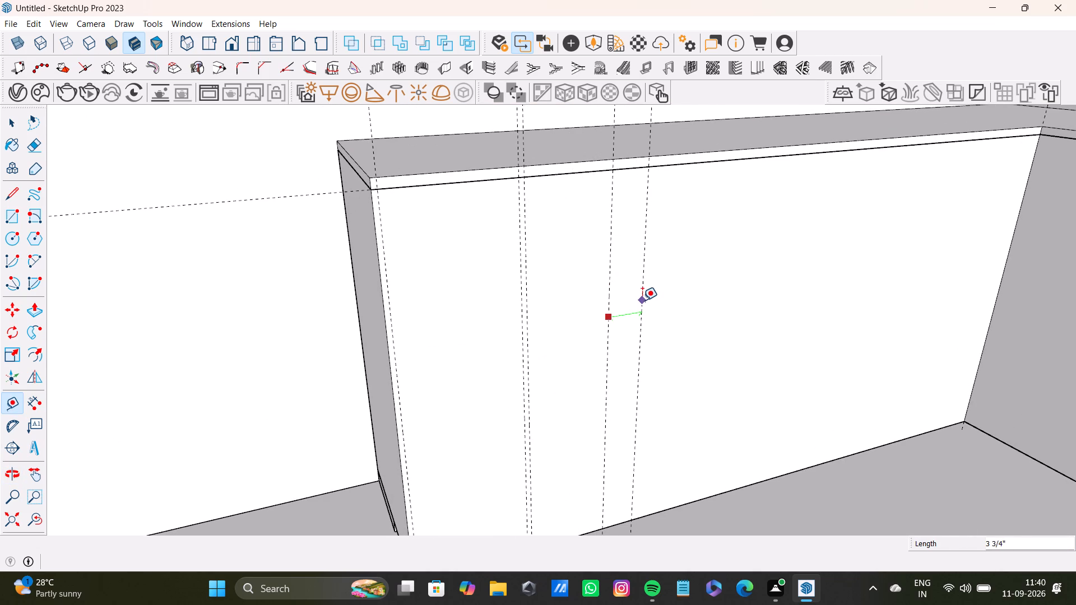
pyautogui.write('0.5"')
pyautogui.press('Return')
# Place a vertical guide 1'5" past the last guide pair toward the inner corner, plus a second one 0.5" beyond it.
pyautogui.scroll(2, 686, 348)
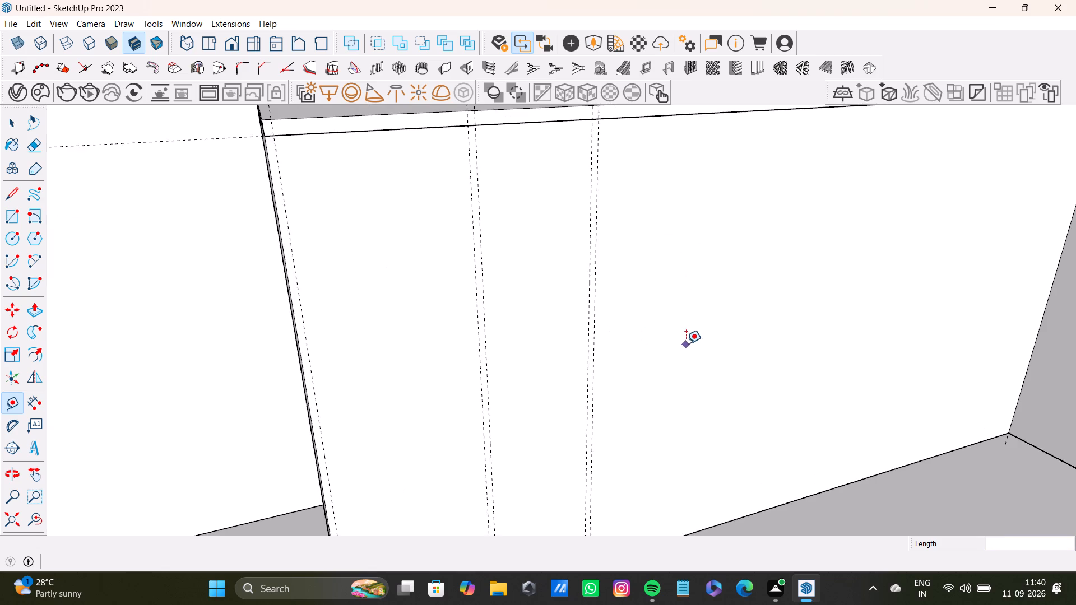
pyautogui.moveTo(686, 343); pyautogui.dragTo(596, 374, button='middle')
pyautogui.scroll(3, 475, 266)
pyautogui.moveTo(455, 280); pyautogui.dragTo(462, 280)
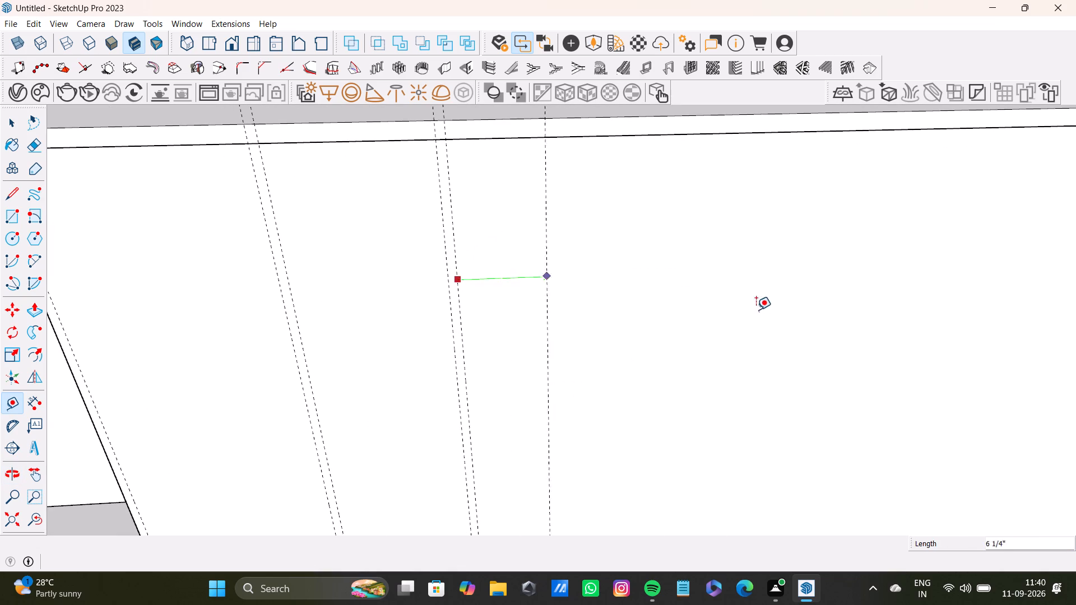
pyautogui.scroll(-4, 757, 309)
pyautogui.moveTo(725, 322); pyautogui.dragTo(567, 273, button='middle')
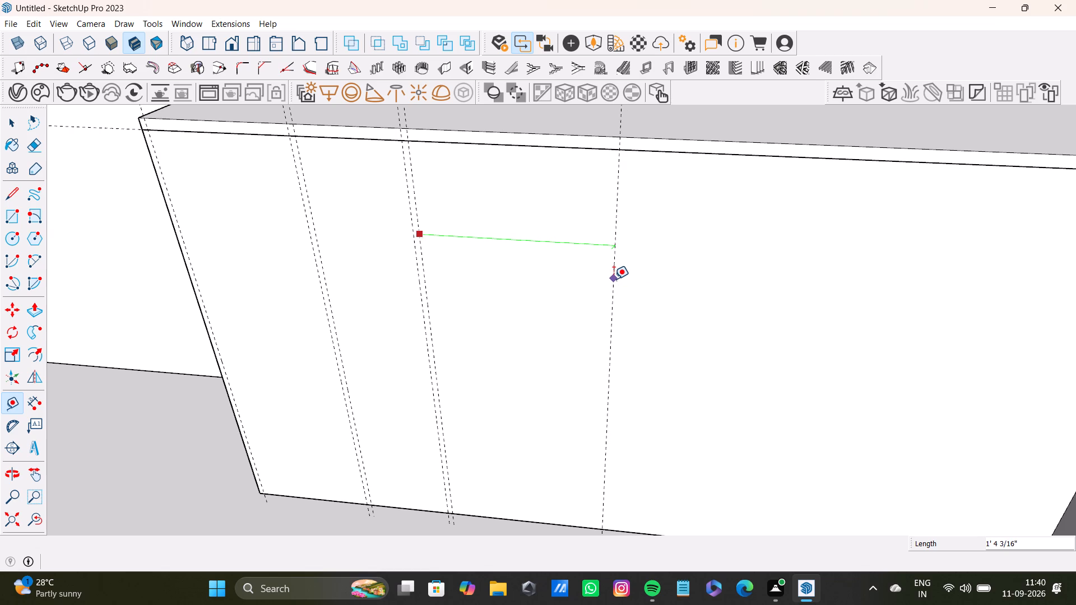
pyautogui.press('1')
pyautogui.press("'")
pyautogui.press('5')
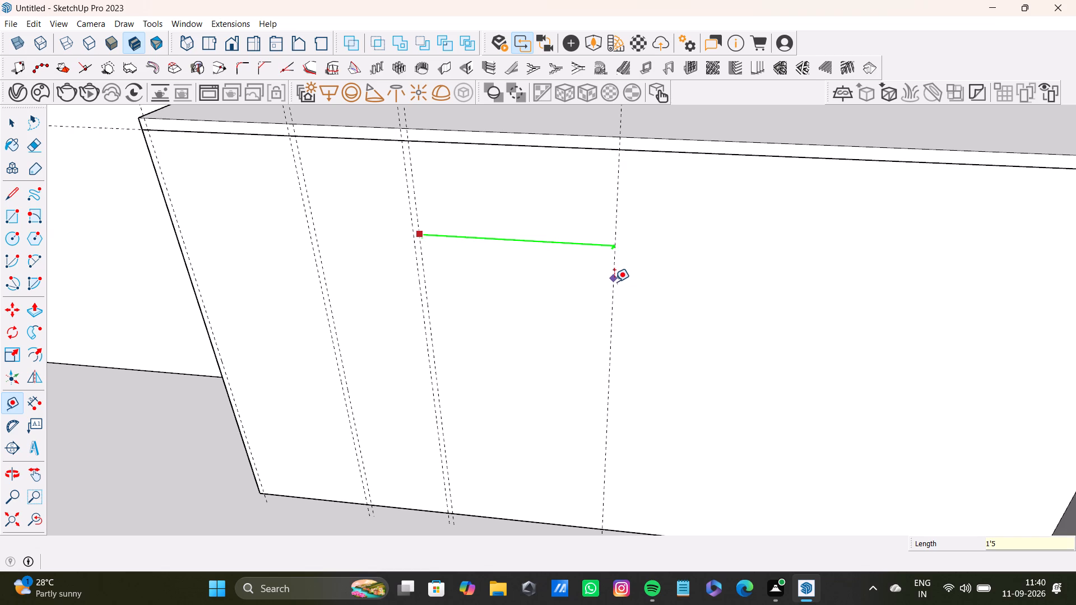
pyautogui.hotkey('shift', '"')
pyautogui.press('Return')
pyautogui.click(624, 300)
pyautogui.write('0.5')
pyautogui.hotkey('shift', '"')
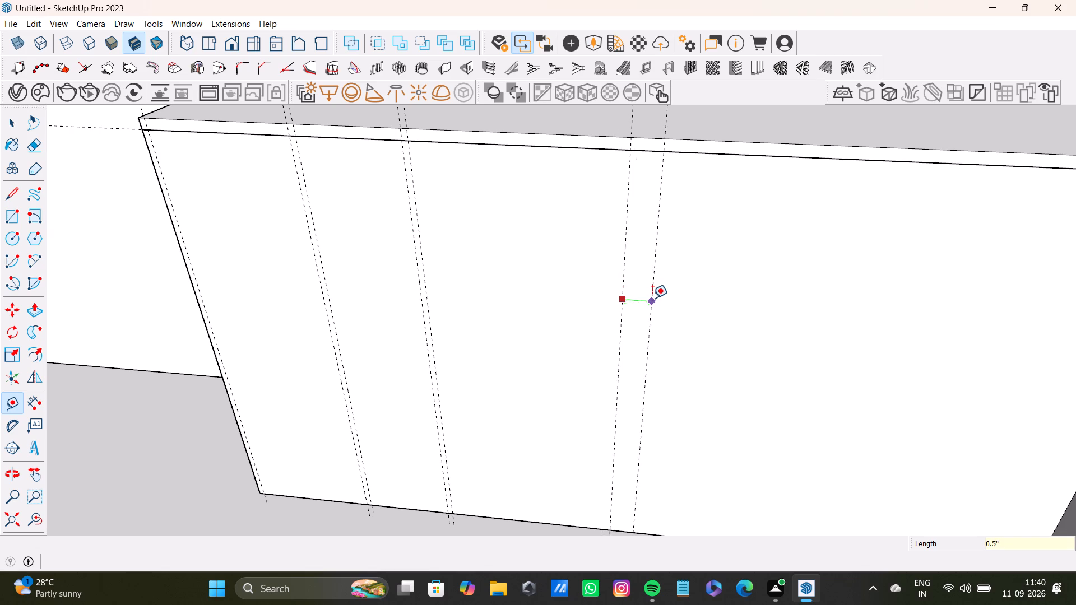
pyautogui.press('Return')
# Place a vertical guide 2' past the last guide pair toward the inner corner, plus one 0.5" back from it toward the free end.
pyautogui.click(627, 312)
pyautogui.scroll(-6, 674, 342)
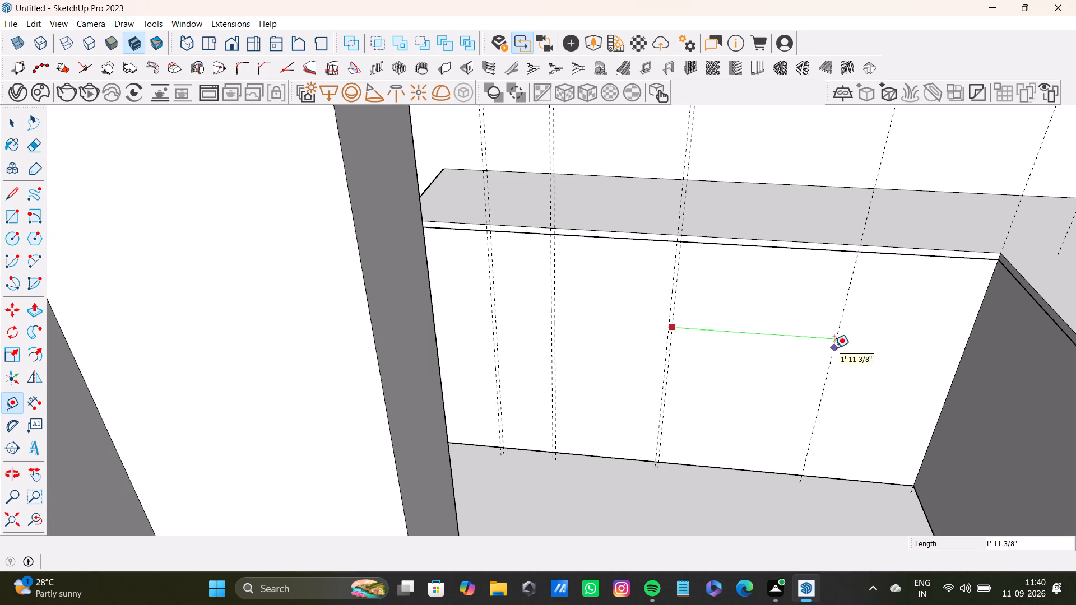
pyautogui.keyDown('shift'); pyautogui.moveTo(815, 345); pyautogui.dragTo(805, 344, button='middle'); pyautogui.keyUp('shift')
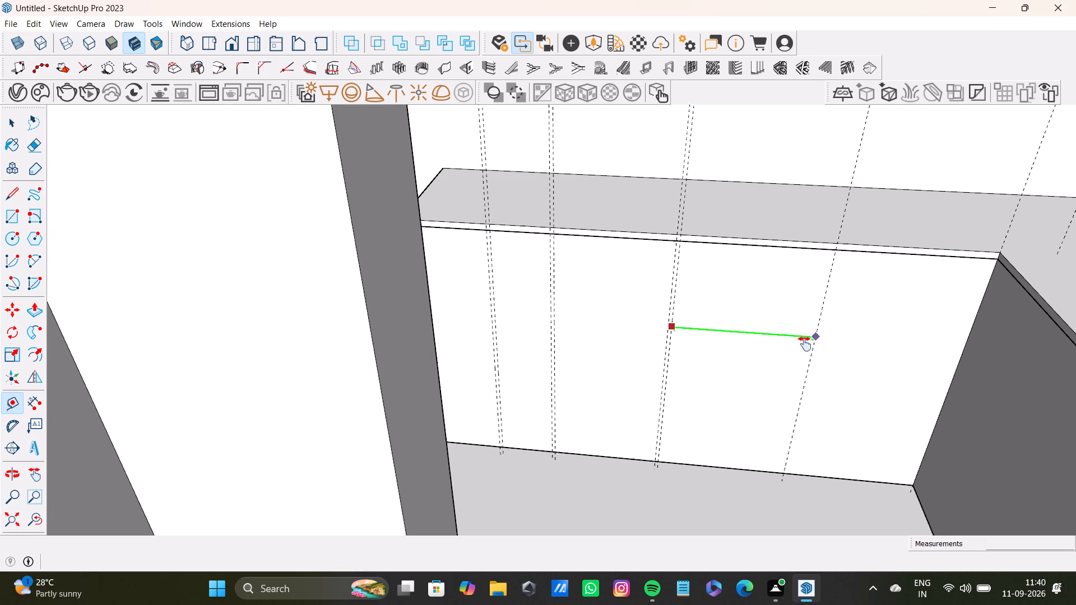
pyautogui.keyDown('shift'); pyautogui.moveTo(805, 344); pyautogui.dragTo(771, 350, button='middle'); pyautogui.keyUp('shift')
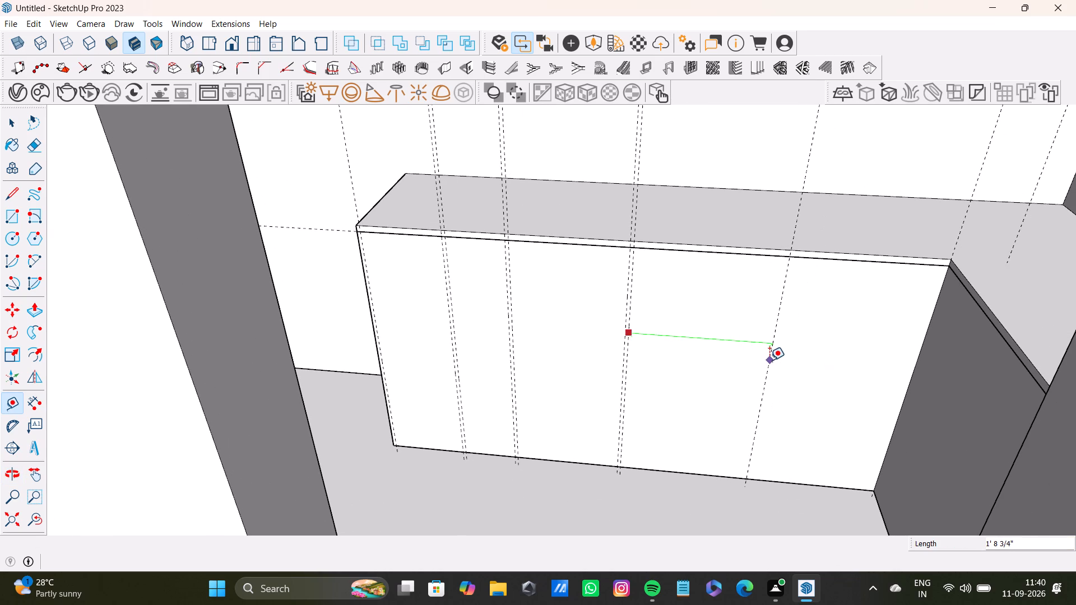
pyautogui.press('2')
pyautogui.press("'")
pyautogui.press('Return')
pyautogui.click(794, 357)
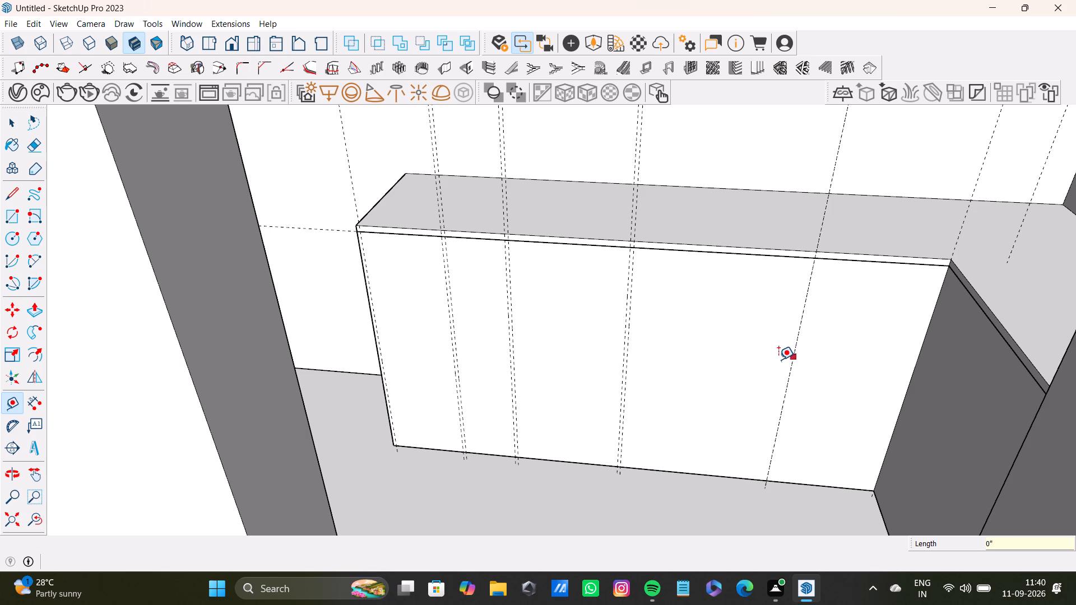
pyautogui.write('0.')
pyautogui.write('5"')
pyautogui.press('Return')
pyautogui.scroll(-3, 880, 350)
pyautogui.scroll(3, 896, 344)
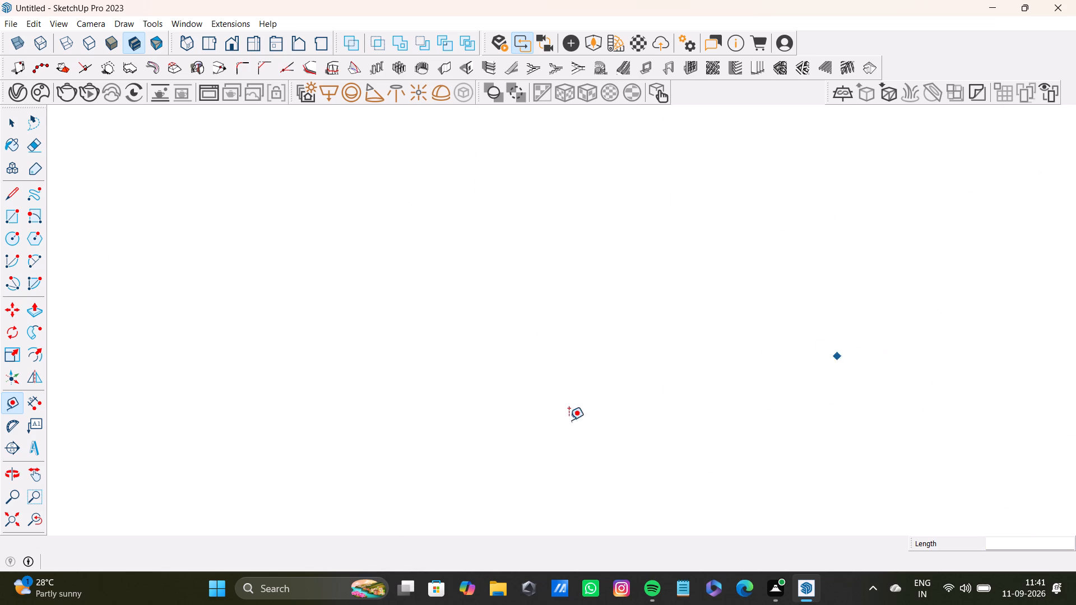
pyautogui.click(36, 520)
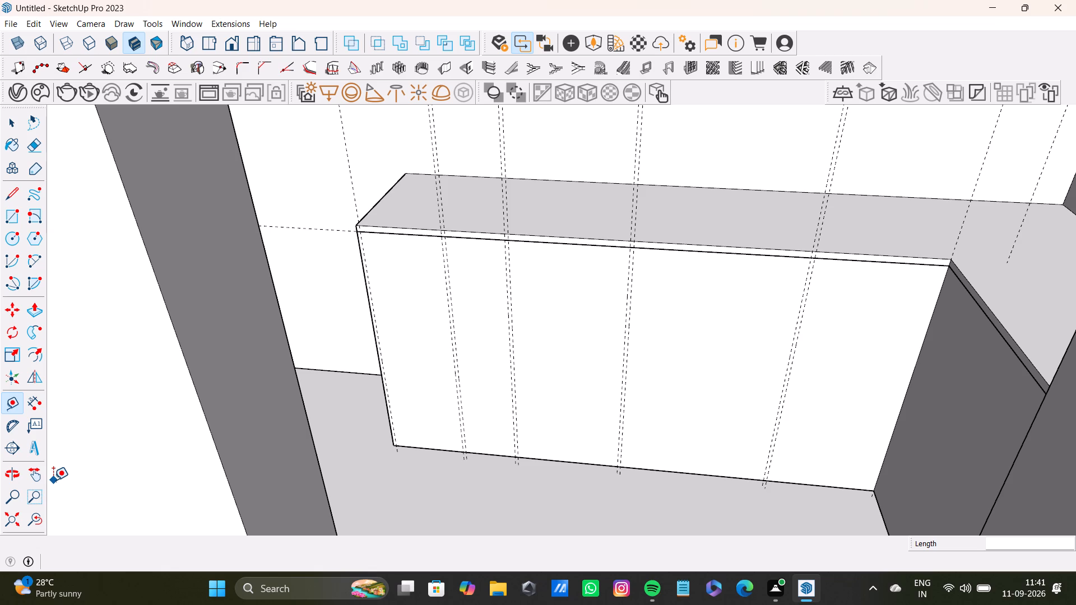
# Place a vertical guide 1" from the inner-corner edge on the side-wall cabinet's front, plus a second one 0.5" farther from the corner.
pyautogui.scroll(8, 921, 357)
pyautogui.click(922, 355)
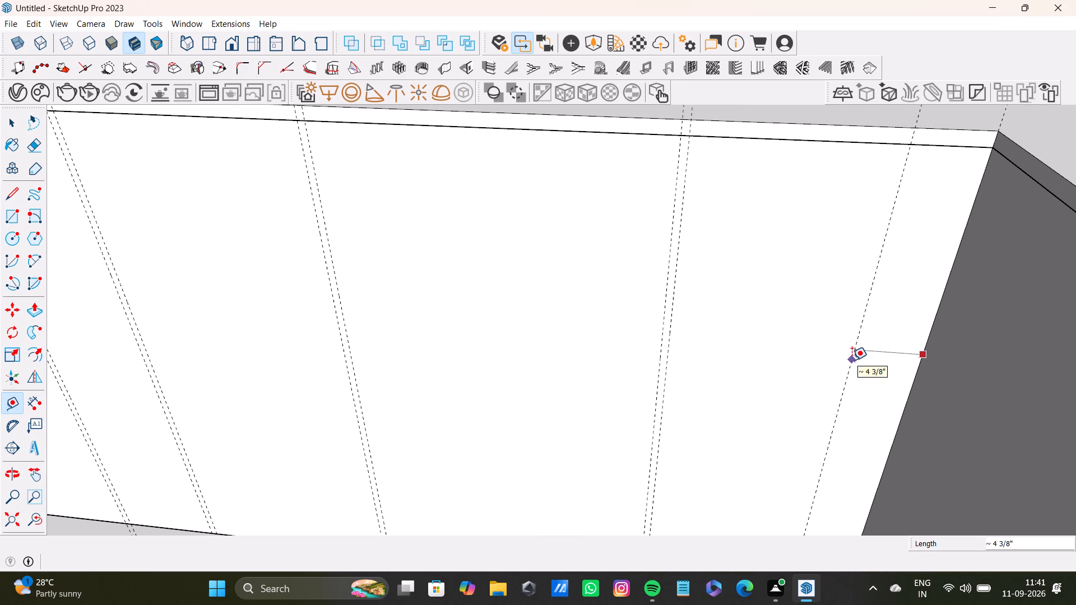
pyautogui.press('1')
pyautogui.hotkey('shift', '"')
pyautogui.press('Return')
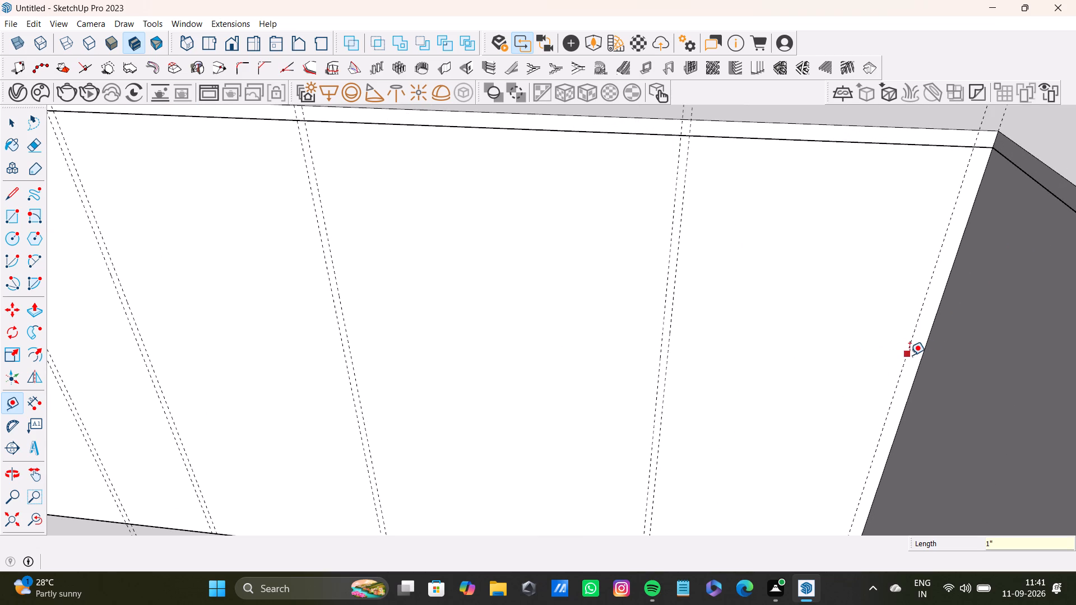
pyautogui.click(907, 358)
pyautogui.write('0.5')
pyautogui.hotkey('shift', '"')
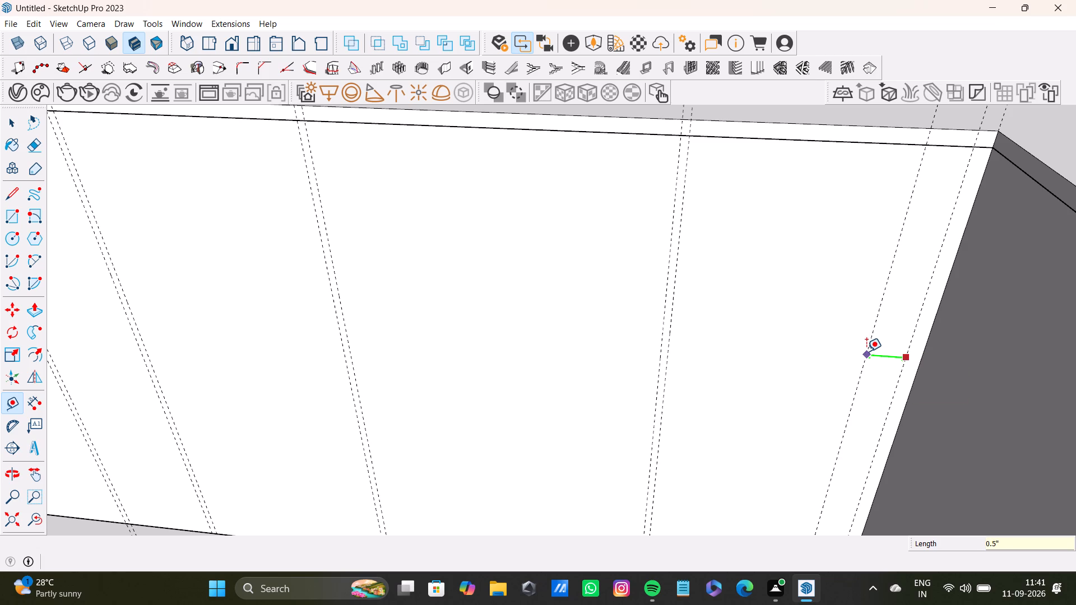
pyautogui.press('Return')
pyautogui.press('space')
# Place a vertical guide on the end-wall cabinet's front face, 1" from the inner-corner edge.
pyautogui.scroll(-5, 816, 330)
pyautogui.moveTo(797, 341); pyautogui.dragTo(709, 347, button='middle')
pyautogui.moveTo(708, 347); pyautogui.dragTo(826, 358, button='middle')
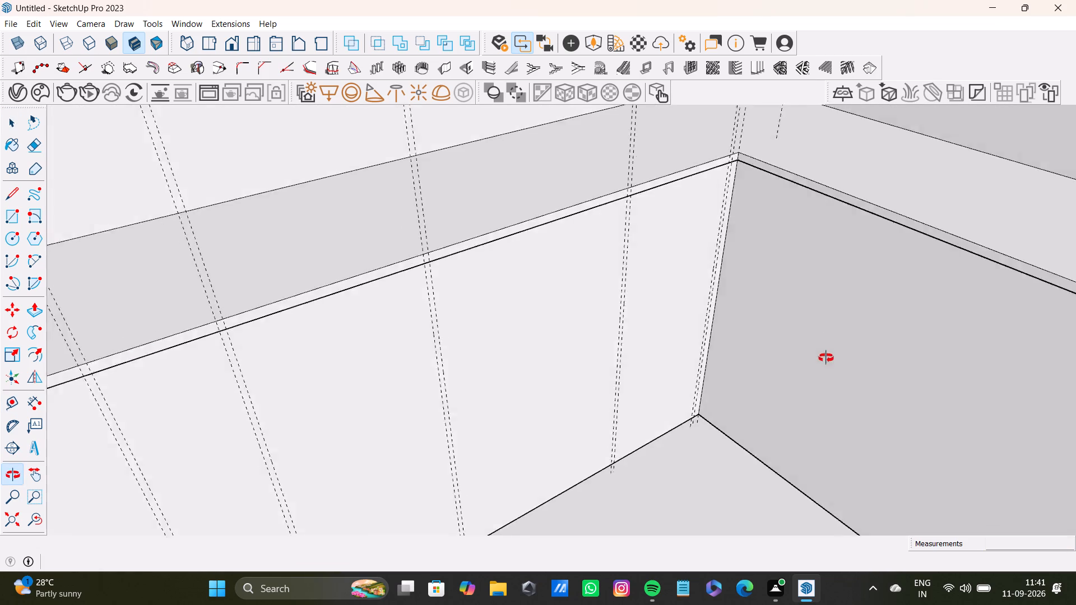
pyautogui.moveTo(826, 358); pyautogui.dragTo(829, 346, button='middle')
pyautogui.scroll(3, 772, 246)
pyautogui.keyDown('shift'); pyautogui.moveTo(760, 216); pyautogui.dragTo(672, 259, button='middle'); pyautogui.keyUp('shift')
pyautogui.moveTo(676, 306); pyautogui.dragTo(740, 327, button='middle')
pyautogui.scroll(7, 685, 241)
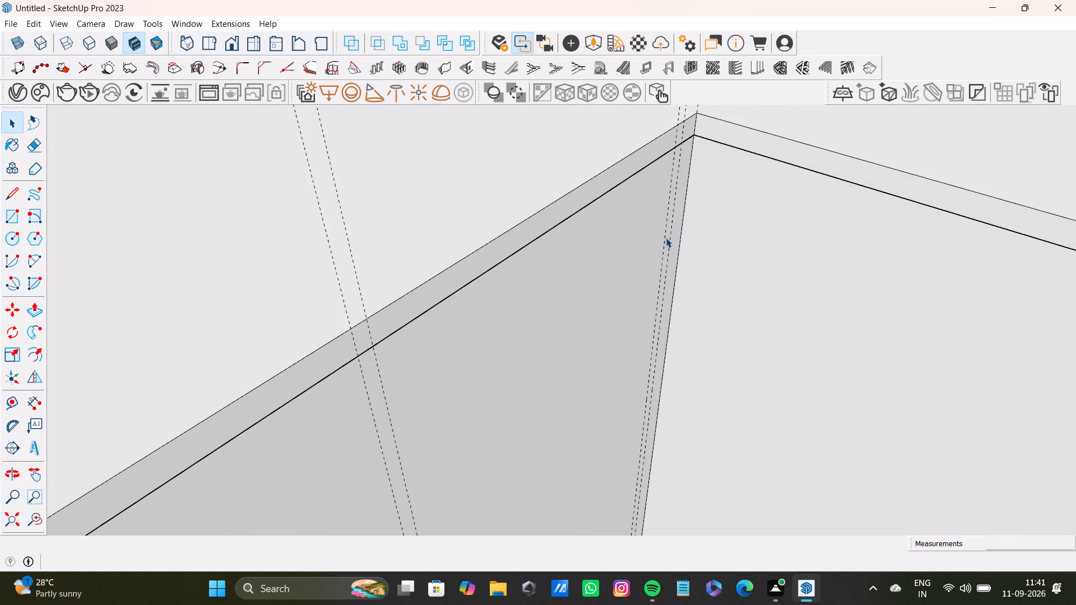
pyautogui.press('t')
pyautogui.scroll(7, 664, 240)
pyautogui.click(689, 255)
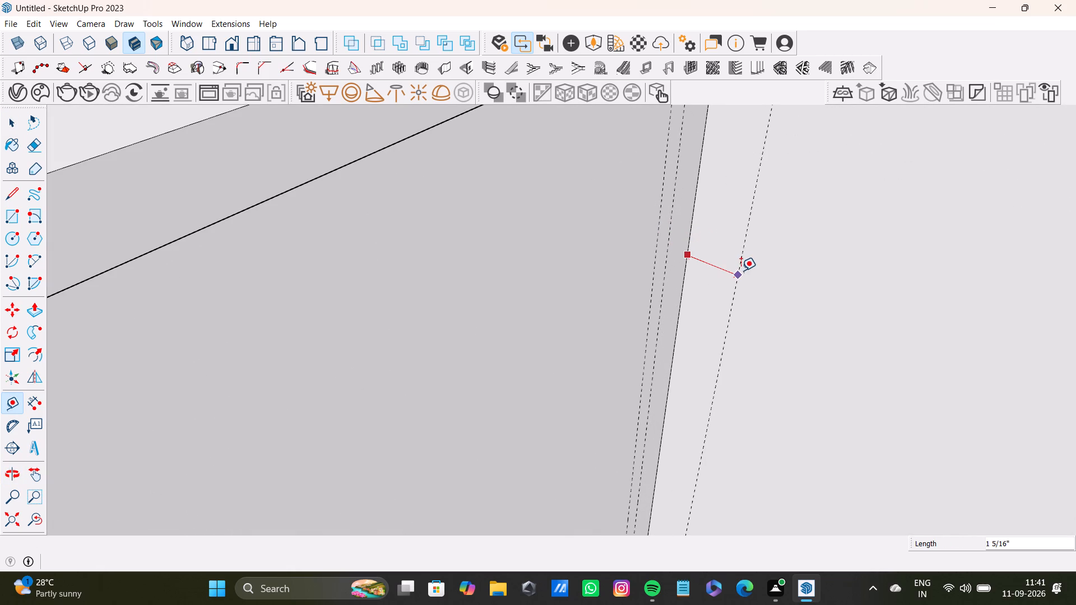
pyautogui.press('1')
pyautogui.hotkey('shift', '"')
pyautogui.press('Return')
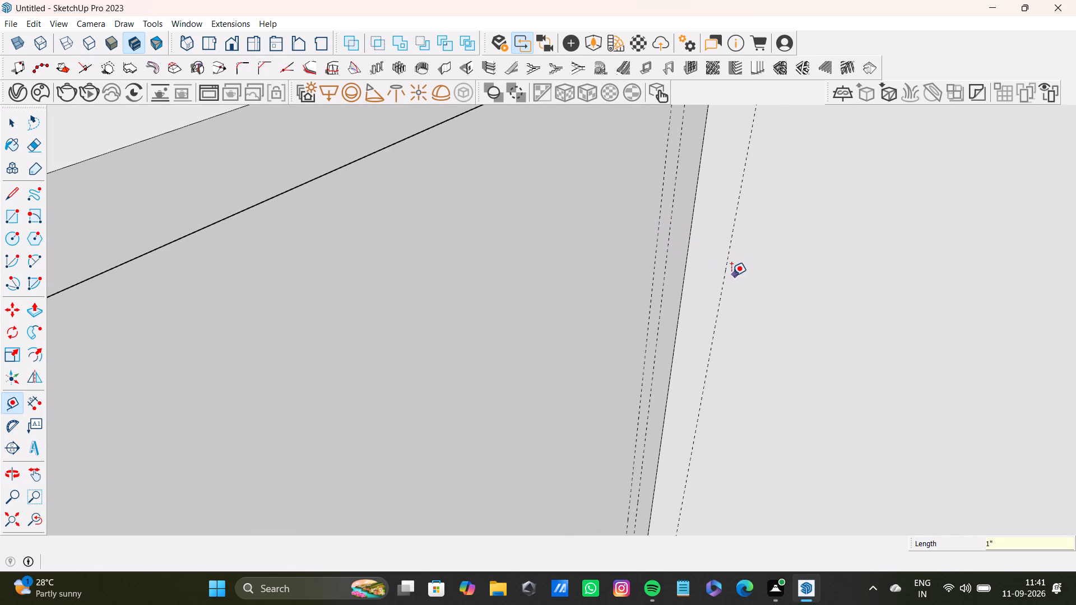
# Place a second vertical guide on the end-wall cabinet's front, 0.5" beyond the 1" guide, away from the inner corner.
pyautogui.click(725, 276)
pyautogui.write('0.5"')
pyautogui.press('Return')
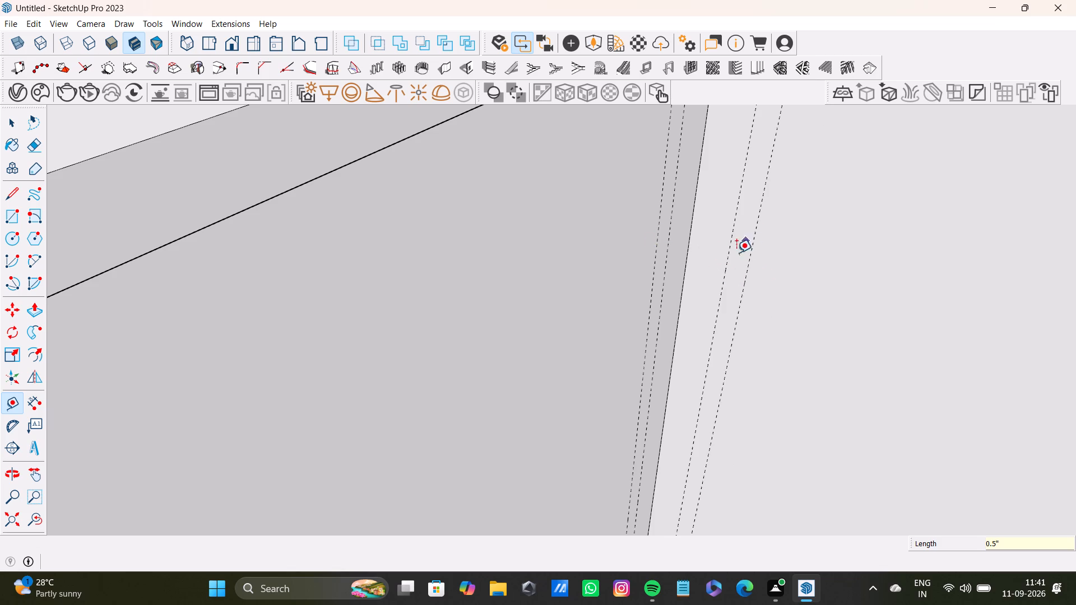
# Place a vertical guide on the end-wall cabinet's front 1' past the inner-corner guide pair, plus a second one 0.5" beyond it.
pyautogui.scroll(-9, 706, 268)
pyautogui.keyDown('shift'); pyautogui.moveTo(718, 267); pyautogui.dragTo(522, 286, button='middle'); pyautogui.keyUp('shift')
pyautogui.moveTo(544, 304); pyautogui.dragTo(695, 304, button='middle')
pyautogui.scroll(3, 529, 280)
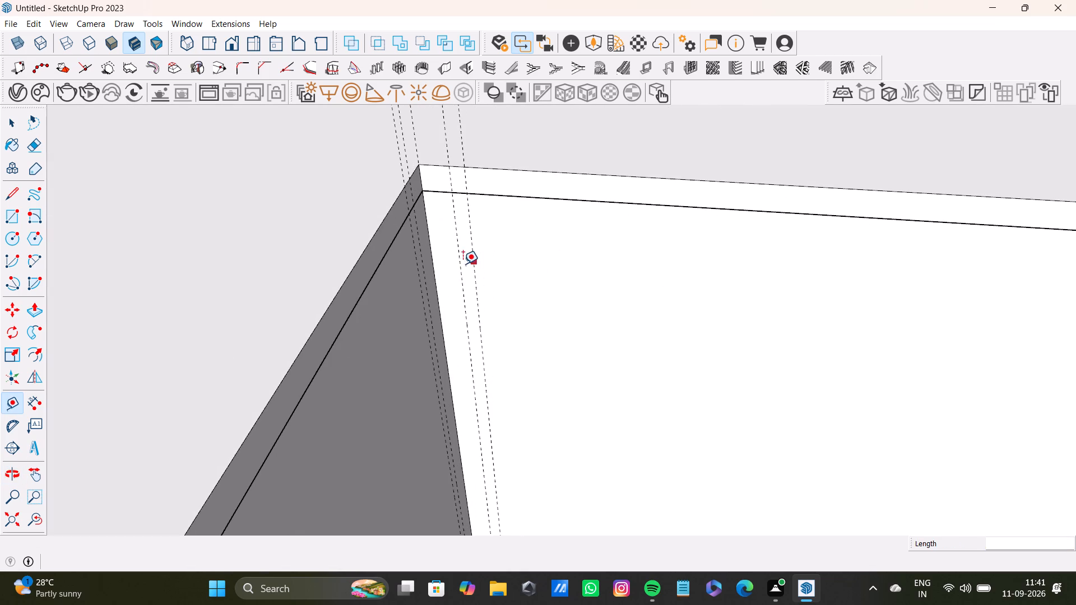
pyautogui.moveTo(475, 268); pyautogui.dragTo(486, 268)
pyautogui.scroll(-2, 695, 287)
pyautogui.keyDown('shift'); pyautogui.moveTo(698, 291); pyautogui.dragTo(572, 125, button='middle'); pyautogui.keyUp('shift')
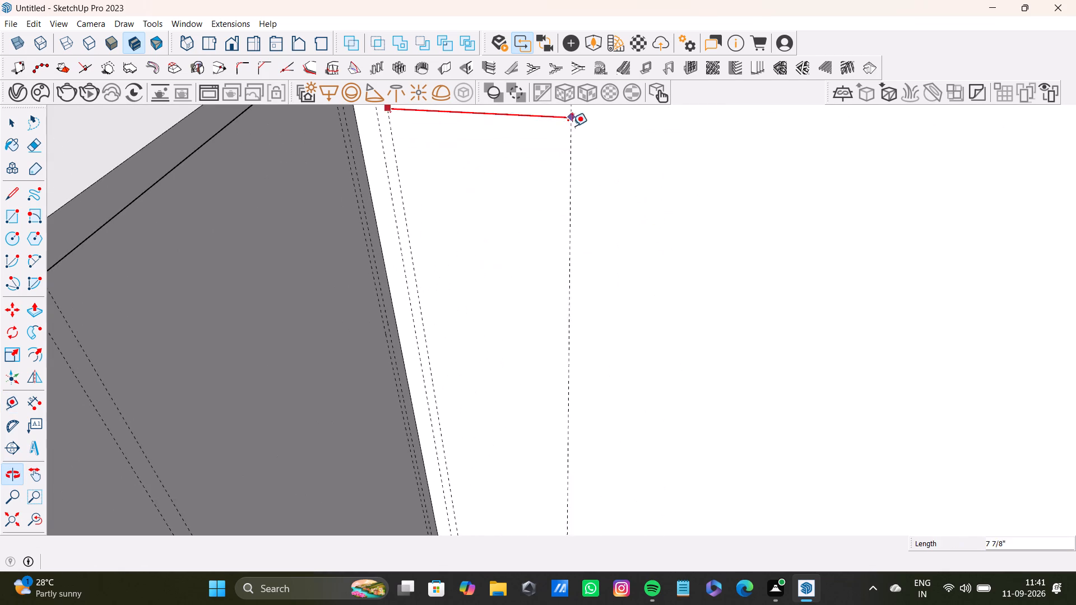
pyautogui.scroll(-10, 604, 203)
pyautogui.keyDown('shift'); pyautogui.moveTo(679, 246); pyautogui.dragTo(609, 255, button='middle'); pyautogui.keyUp('shift')
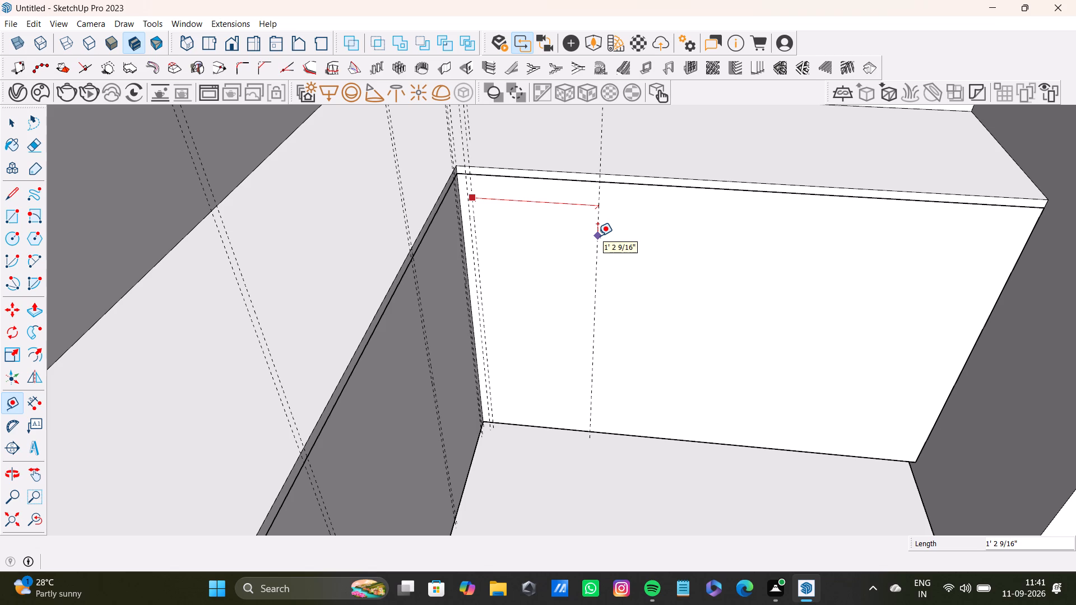
pyautogui.press('1')
pyautogui.press("'")
pyautogui.press('Return')
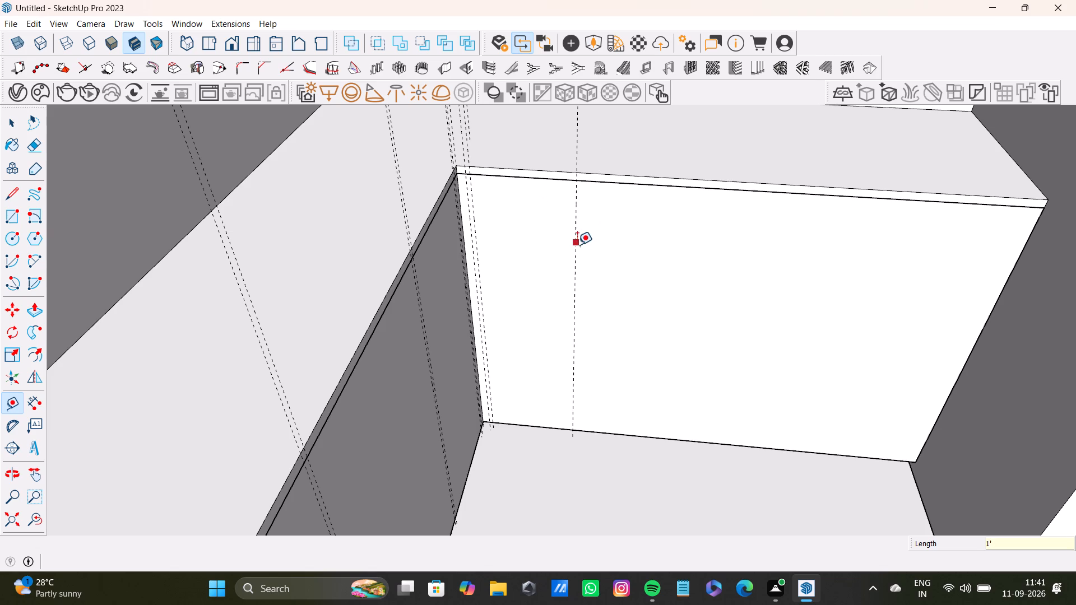
pyautogui.click(577, 248)
pyautogui.write('0.5"')
pyautogui.press('Return')
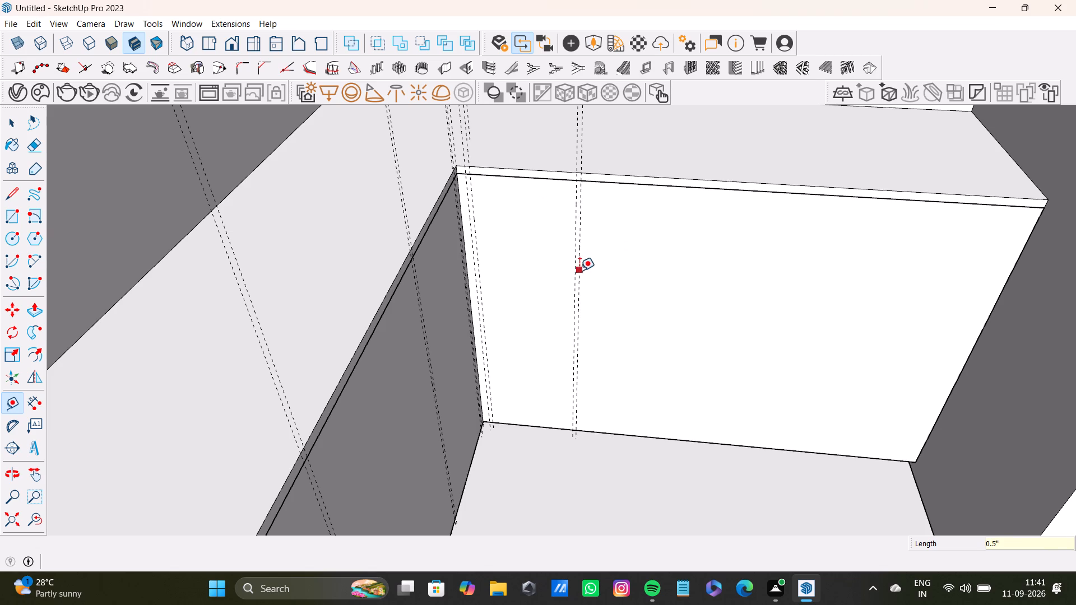
# Place another vertical guide 1' past the last pair, away from the inner corner, plus a second one 0.5" beyond it.
pyautogui.click(579, 271)
pyautogui.write("1'")
pyautogui.press('Return')
pyautogui.click(677, 296)
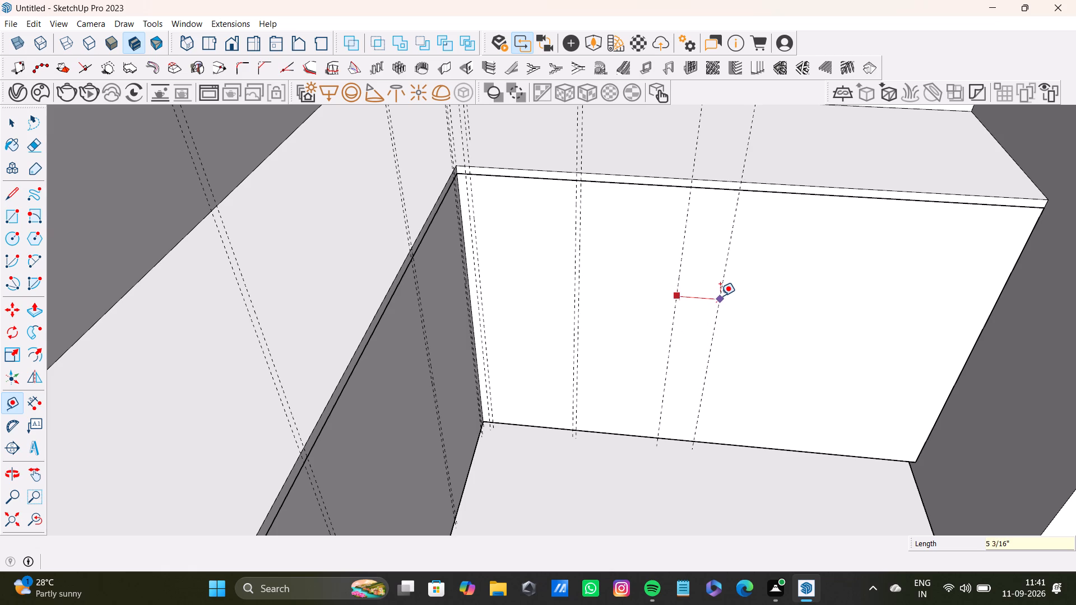
pyautogui.write('0.5')
pyautogui.hotkey('shift', '"')
pyautogui.press('Return')
# Add a third panel division on the end-wall front: a vertical guide 1' past the last pair and one 0.5" beyond it.
pyautogui.scroll(6, 689, 271)
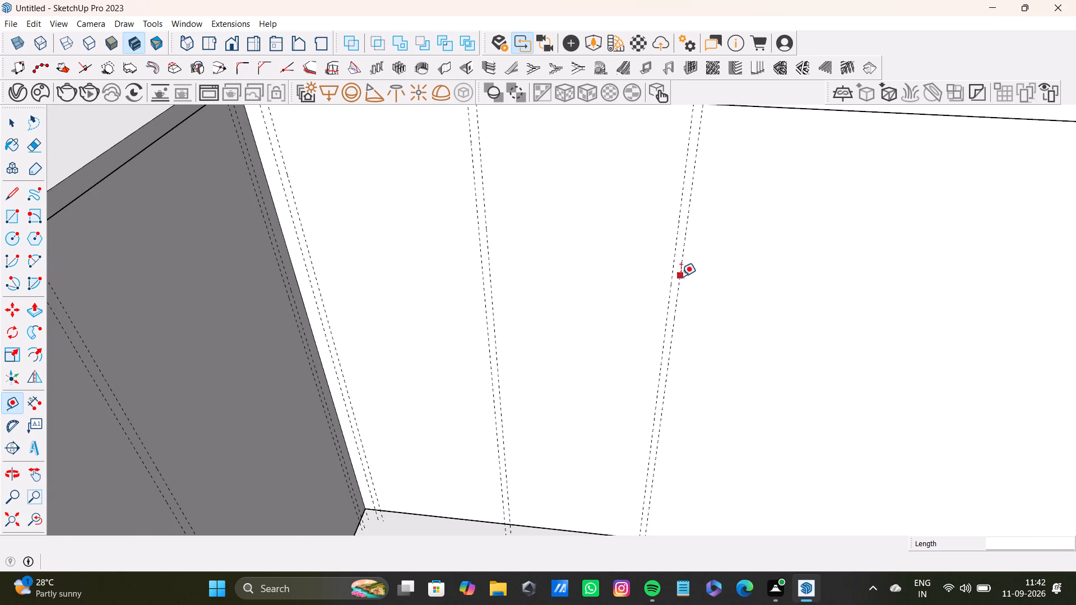
pyautogui.click(681, 276)
pyautogui.scroll(-5, 871, 320)
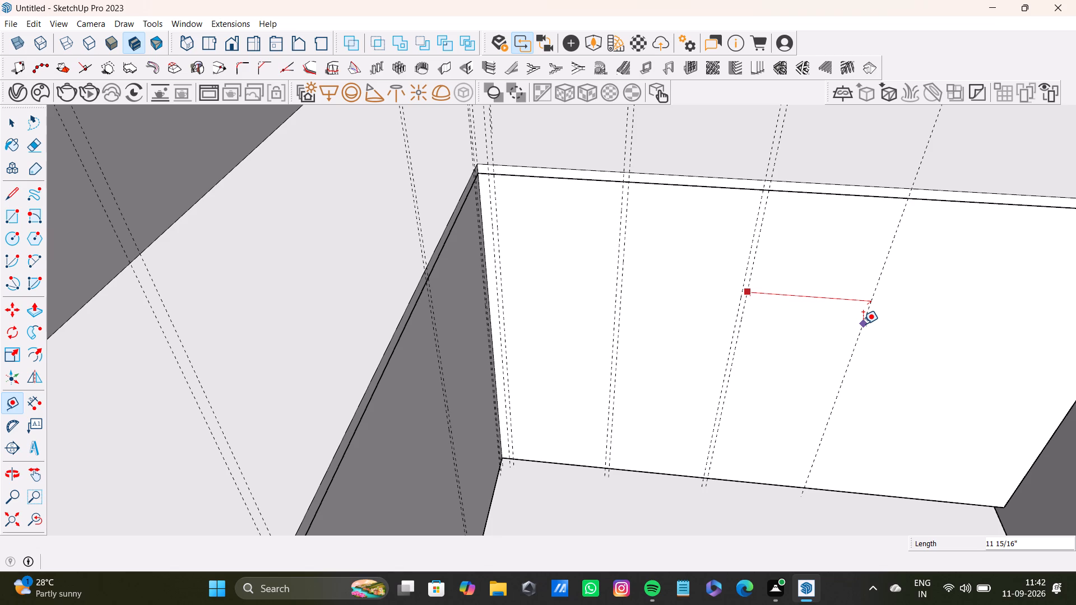
pyautogui.press('1')
pyautogui.press("'")
pyautogui.press('Return')
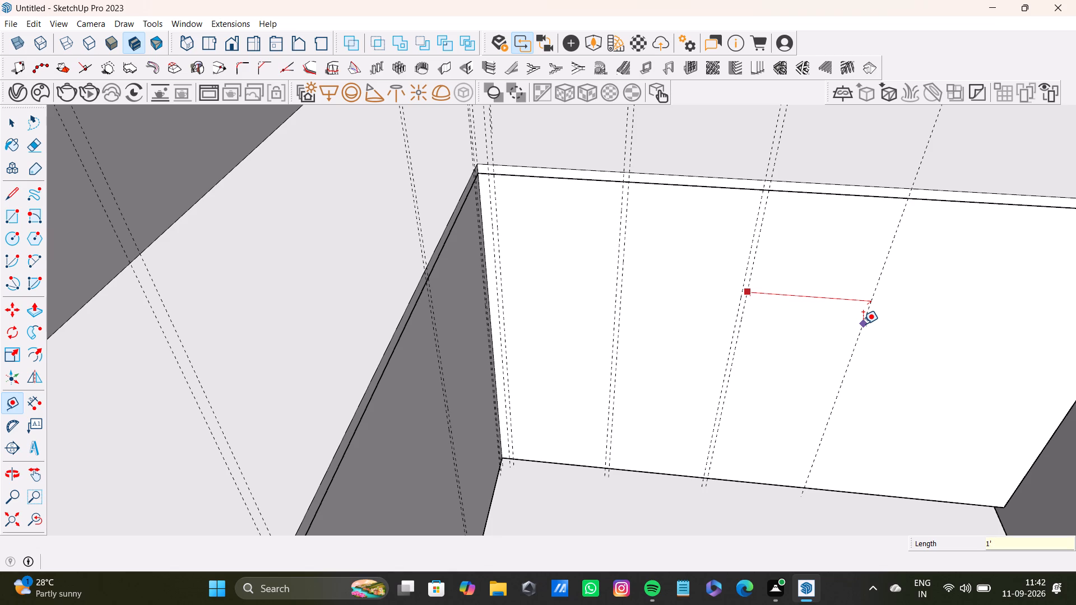
pyautogui.scroll(5, 879, 300)
pyautogui.click(876, 301)
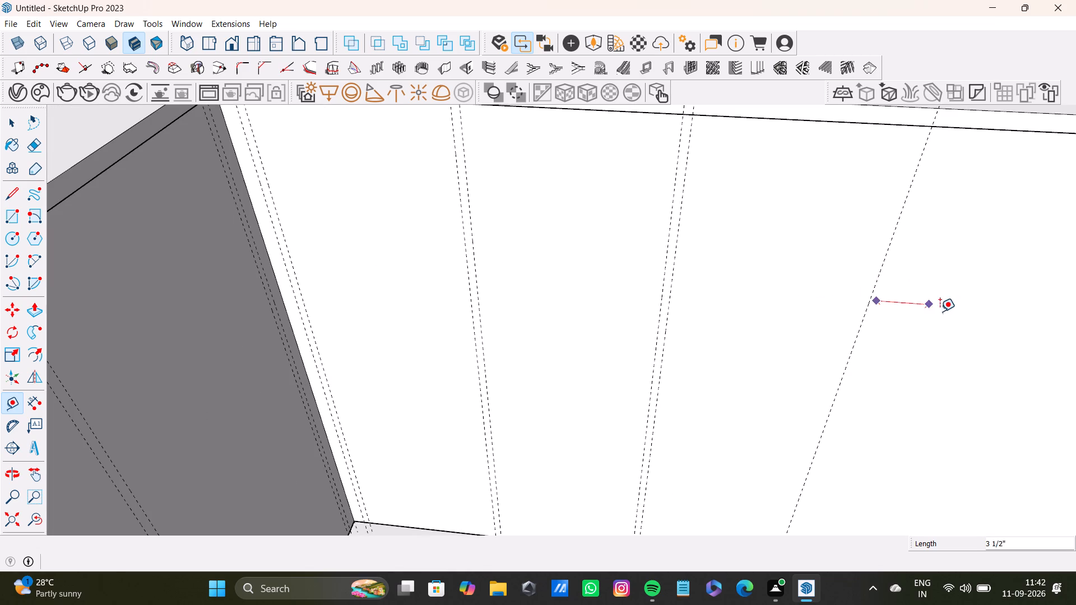
pyautogui.press('space')
pyautogui.press('t')
pyautogui.click(866, 314)
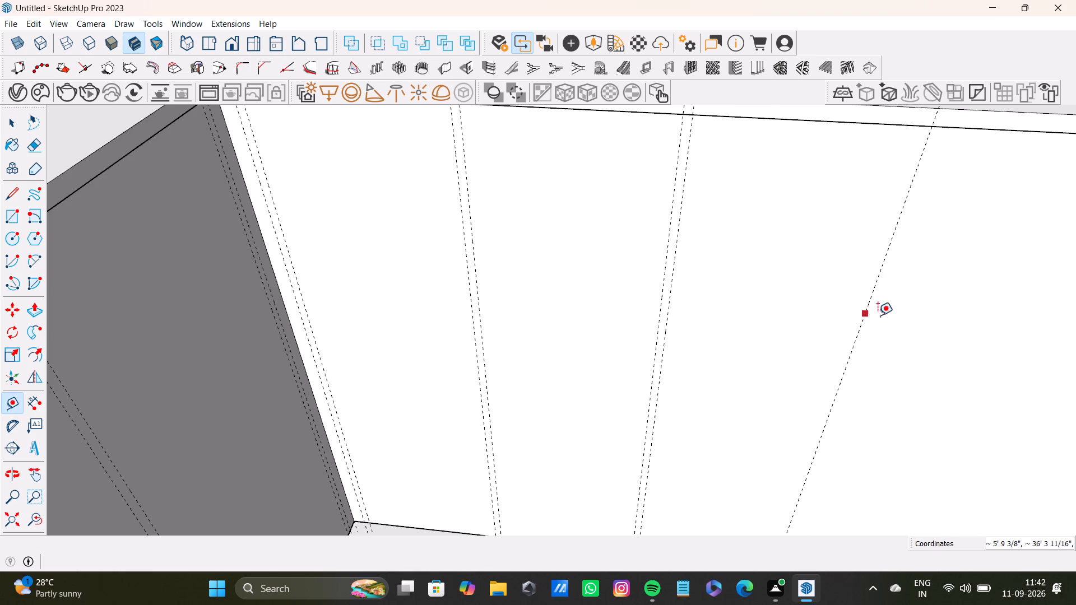
pyautogui.write('0.5')
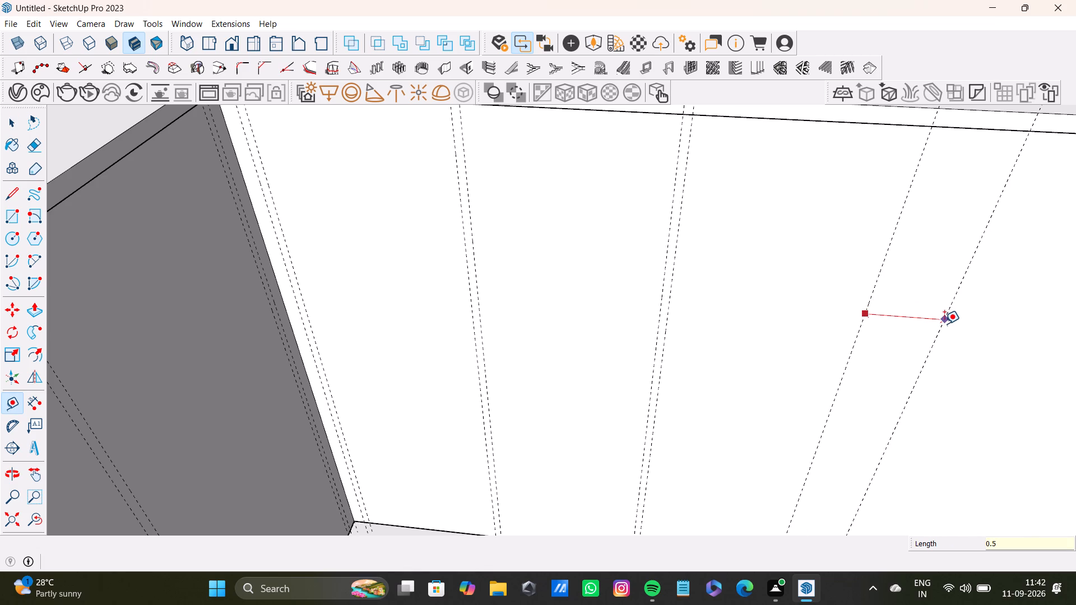
pyautogui.hotkey('shift', '"')
pyautogui.press('Return')
# Add a fourth panel division on the end-wall front: a vertical guide 1' past the last pair and one 0.5" beyond it.
pyautogui.scroll(-9, 834, 295)
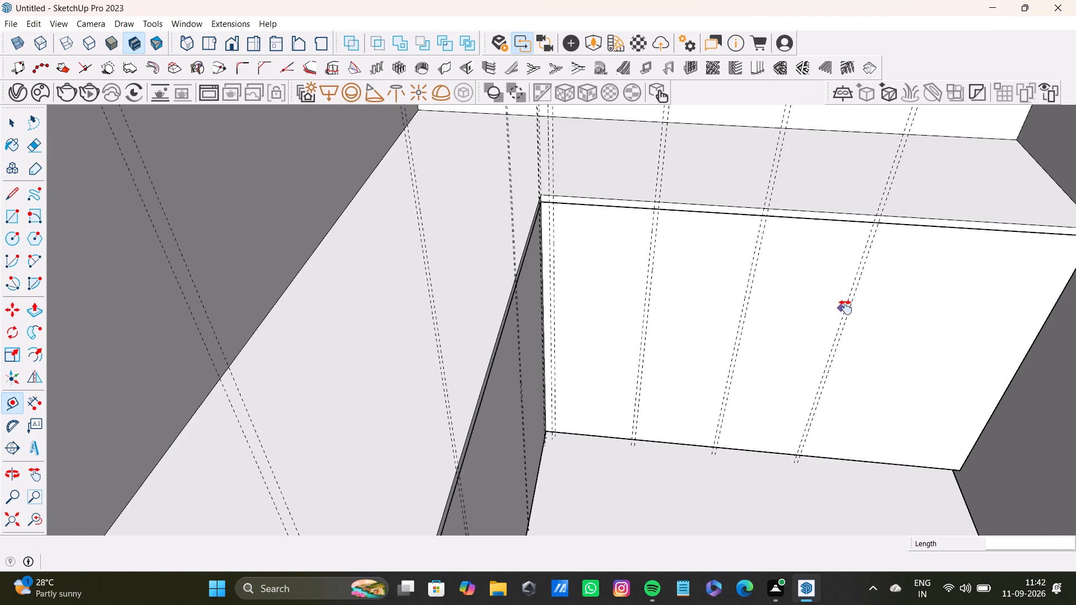
pyautogui.keyDown('shift'); pyautogui.moveTo(846, 308); pyautogui.dragTo(748, 307, button='middle'); pyautogui.keyUp('shift')
pyautogui.keyDown('shift'); pyautogui.scroll(-1, 748, 307); pyautogui.keyUp('shift')
pyautogui.scroll(4, 748, 307)
pyautogui.click(757, 308)
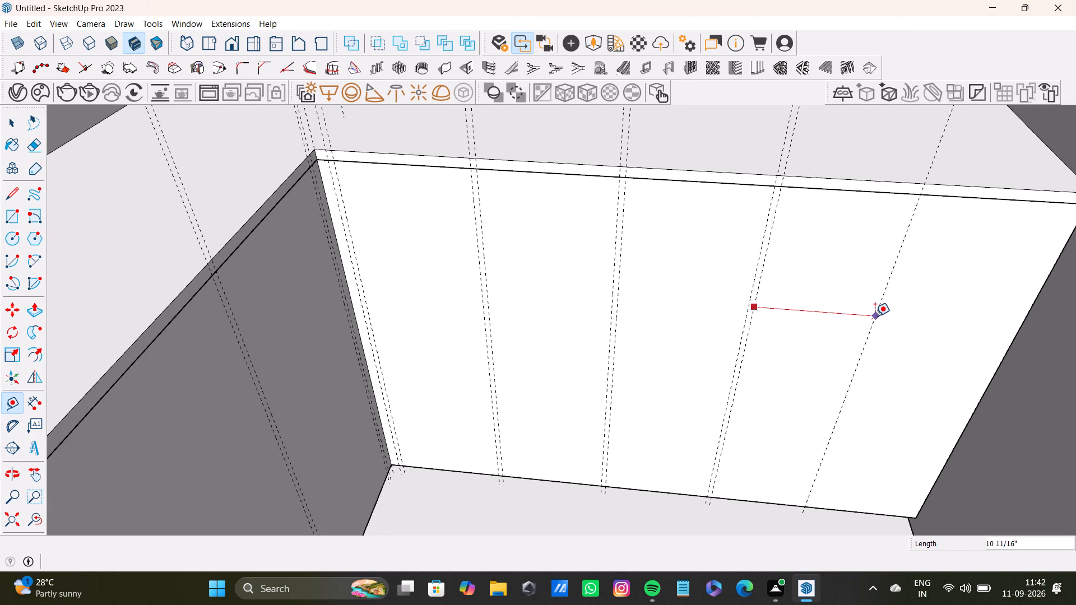
pyautogui.write("1'")
pyautogui.press('Return')
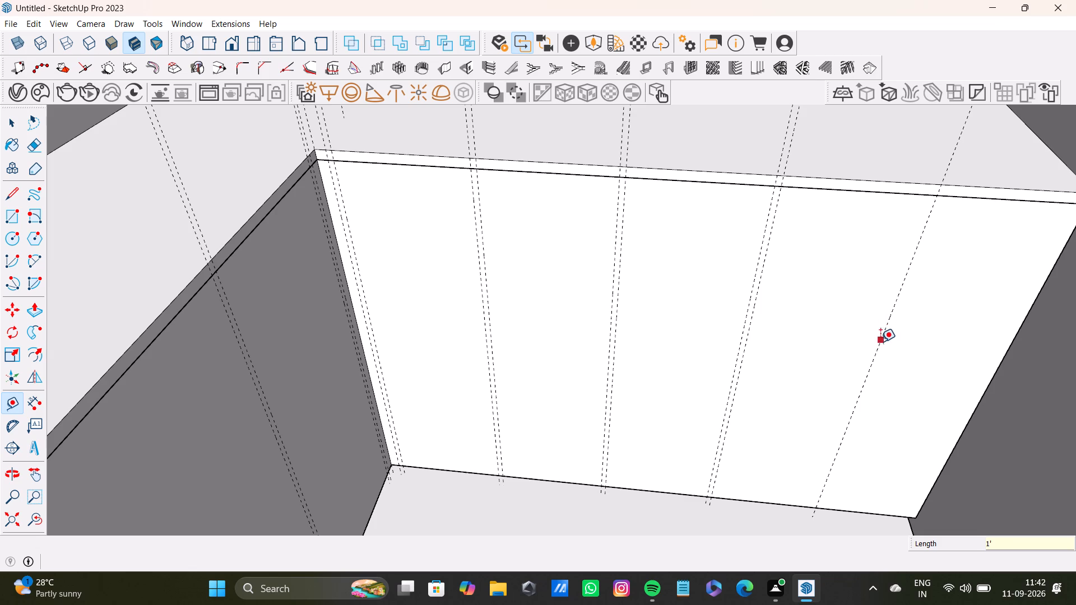
pyautogui.click(880, 342)
pyautogui.write('0.5')
pyautogui.hotkey('shift', '"')
pyautogui.press('Return')
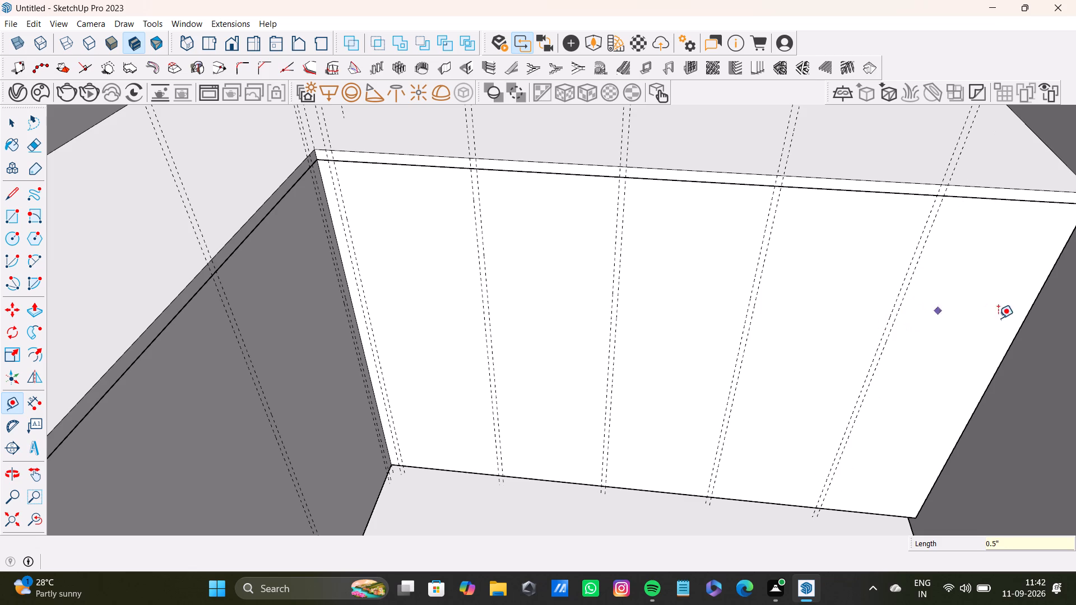
# Place a vertical guide 0.5" inside the end-wall cabinet front's far edge, opposite the inner corner.
pyautogui.scroll(3, 1014, 329)
pyautogui.click(1020, 329)
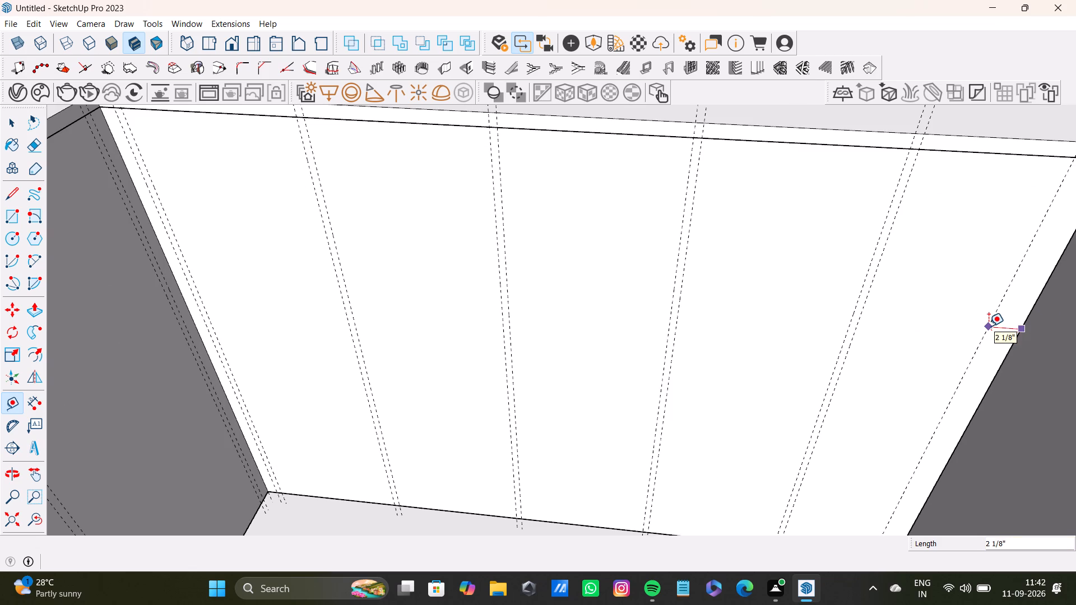
pyautogui.write('0.5"')
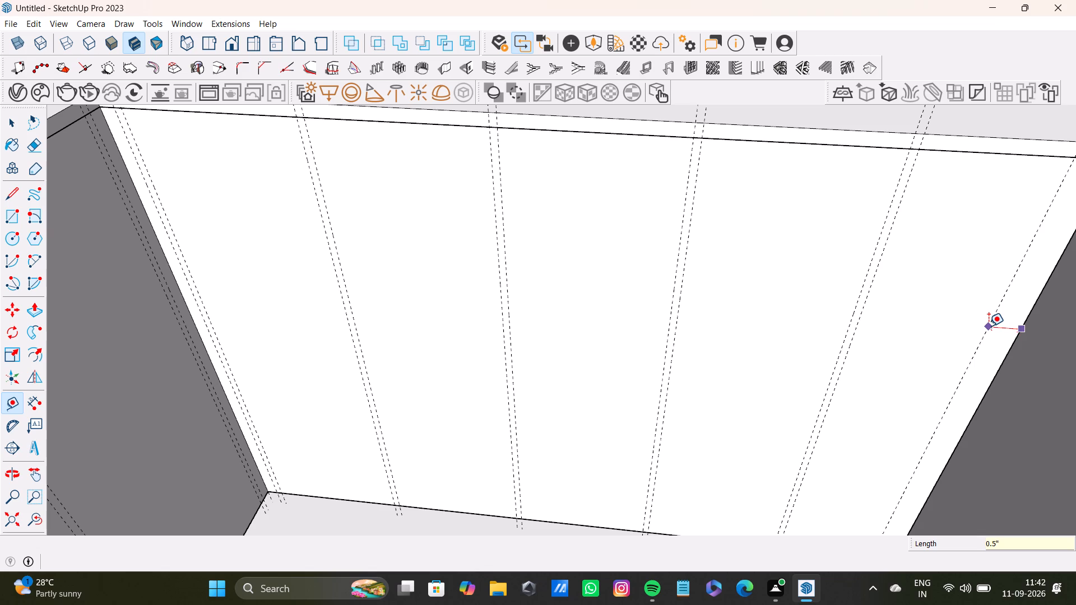
pyautogui.press('Return')
pyautogui.press('space')
# Place a horizontal guide on the end-wall cabinet's front, 0.5" below the countertop's lower edge.
pyautogui.scroll(-10, 739, 300)
pyautogui.keyDown('shift'); pyautogui.moveTo(718, 281); pyautogui.dragTo(744, 290, button='middle'); pyautogui.keyUp('shift')
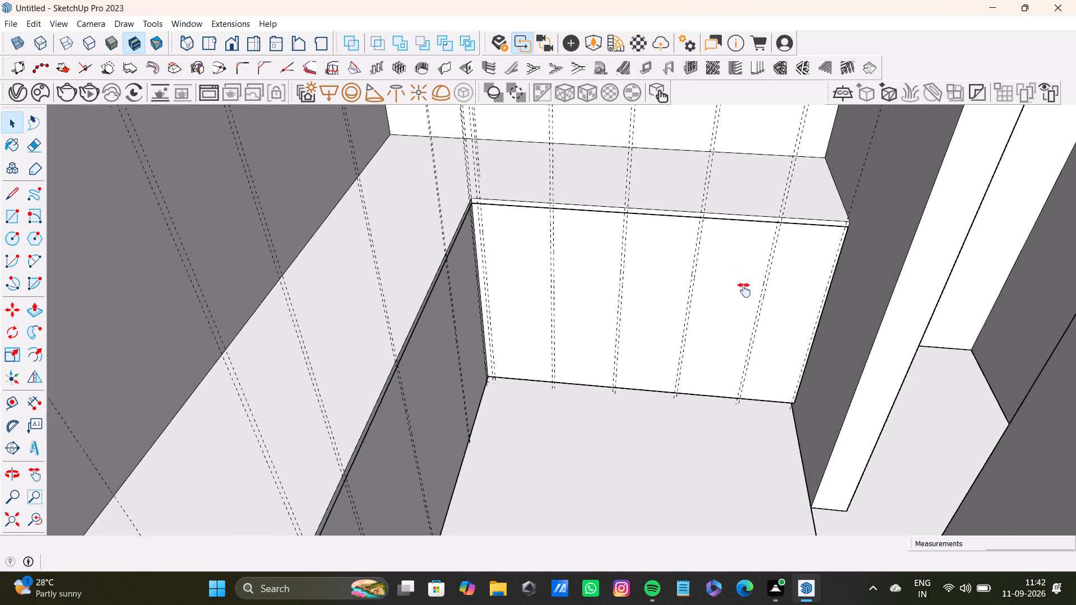
pyautogui.keyDown('shift'); pyautogui.moveTo(744, 290); pyautogui.dragTo(733, 309, button='middle'); pyautogui.keyUp('shift')
pyautogui.scroll(9, 488, 249)
pyautogui.press('t')
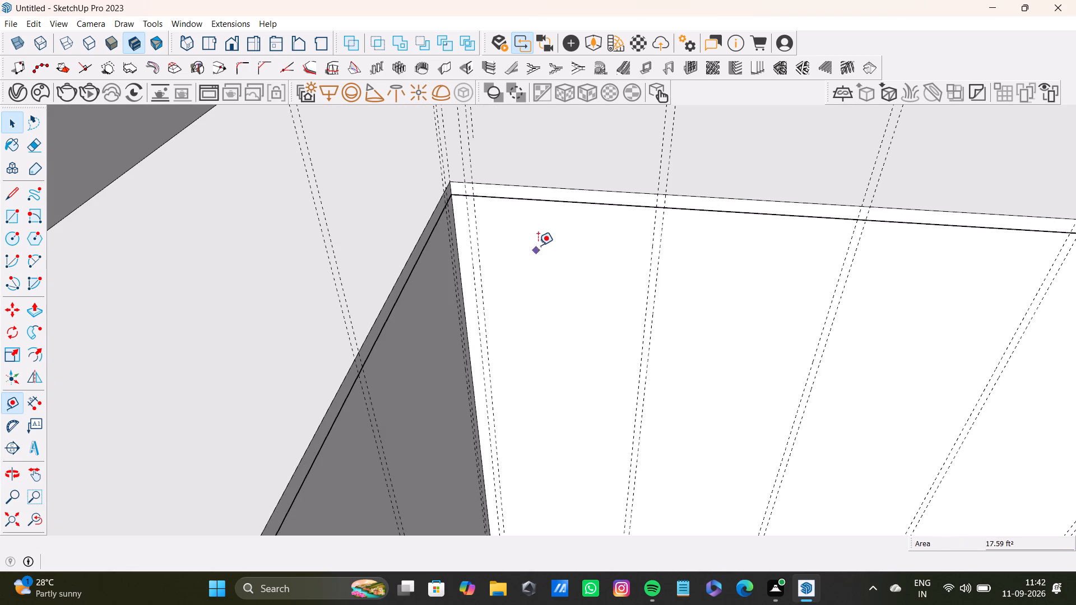
pyautogui.scroll(4, 545, 221)
pyautogui.moveTo(549, 209); pyautogui.dragTo(542, 146, button='middle')
pyautogui.scroll(8, 500, 194)
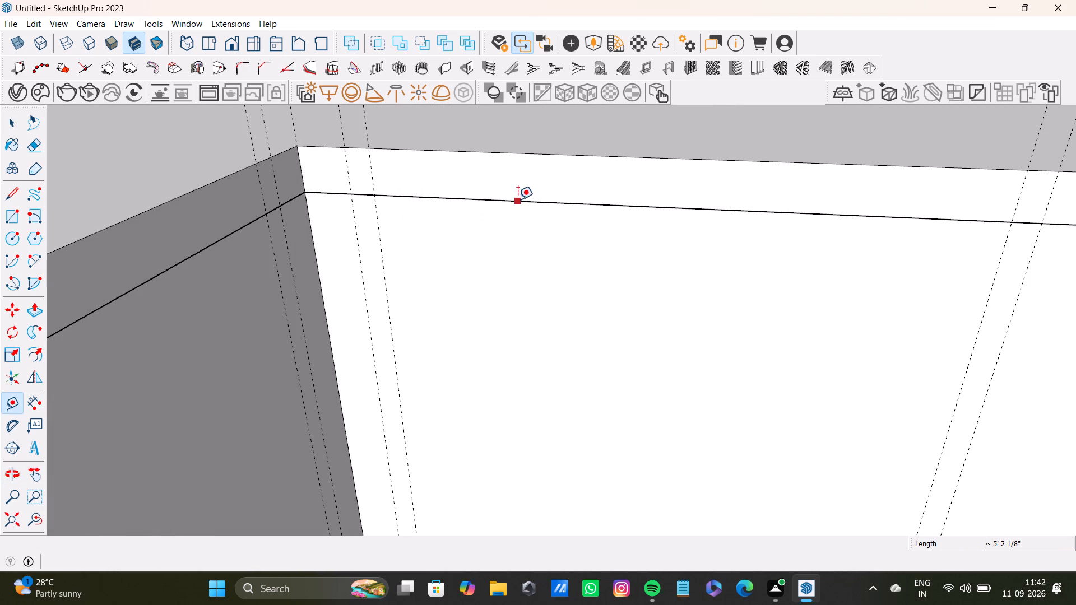
pyautogui.click(518, 199)
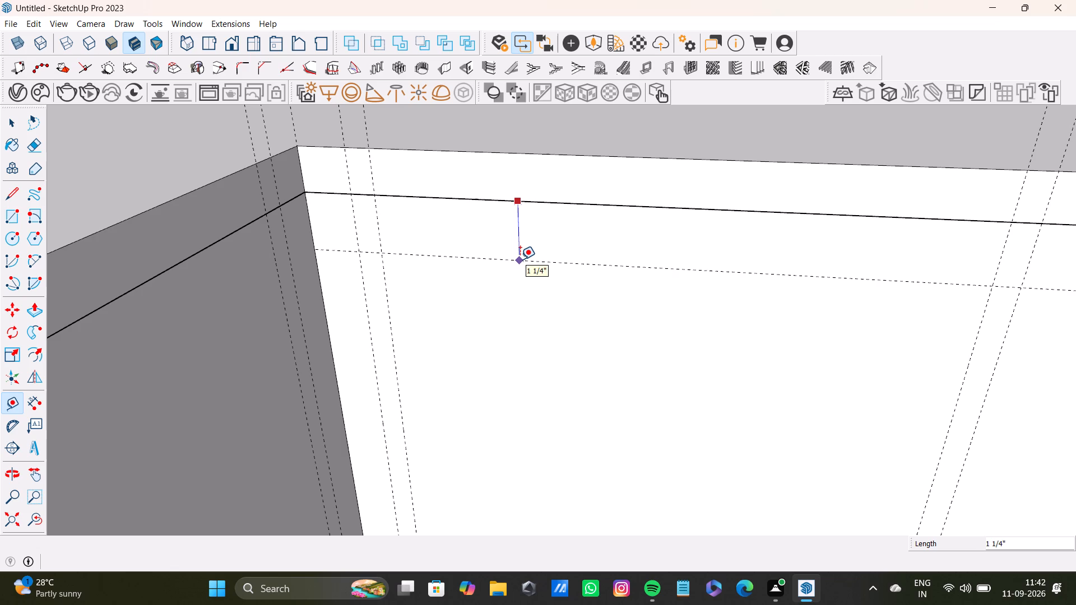
pyautogui.write('0.5"')
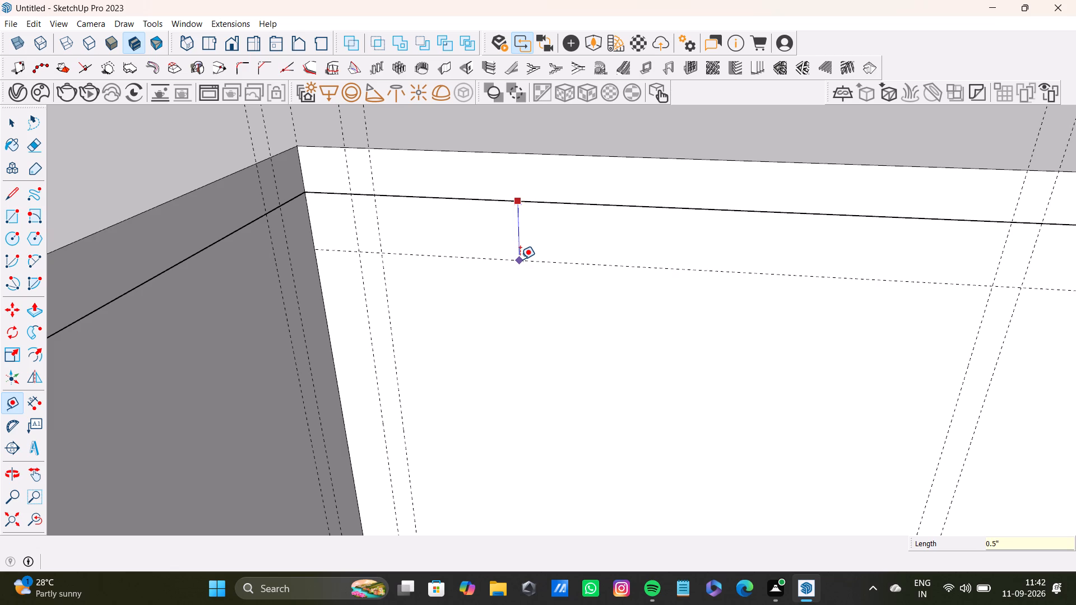
pyautogui.press('Return')
# Place a horizontal guide on the end-wall cabinet's front, 0.5" above its bottom edge at the floor.
pyautogui.scroll(-8, 511, 301)
pyautogui.keyDown('shift'); pyautogui.moveTo(544, 373); pyautogui.dragTo(512, 131, button='middle'); pyautogui.keyUp('shift')
pyautogui.scroll(3, 488, 366)
pyautogui.keyDown('shift'); pyautogui.moveTo(496, 397); pyautogui.dragTo(497, 318, button='middle'); pyautogui.keyUp('shift')
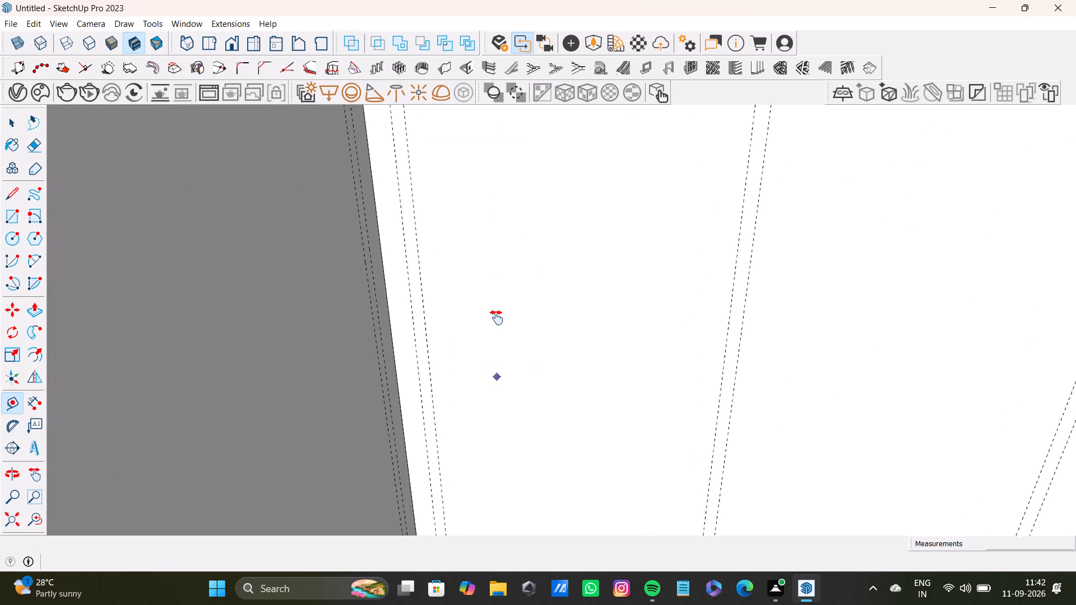
pyautogui.keyDown('shift'); pyautogui.moveTo(497, 318); pyautogui.dragTo(499, 202, button='middle'); pyautogui.keyUp('shift')
pyautogui.scroll(-8, 492, 351)
pyautogui.moveTo(507, 439); pyautogui.dragTo(497, 364, button='middle')
pyautogui.scroll(12, 493, 431)
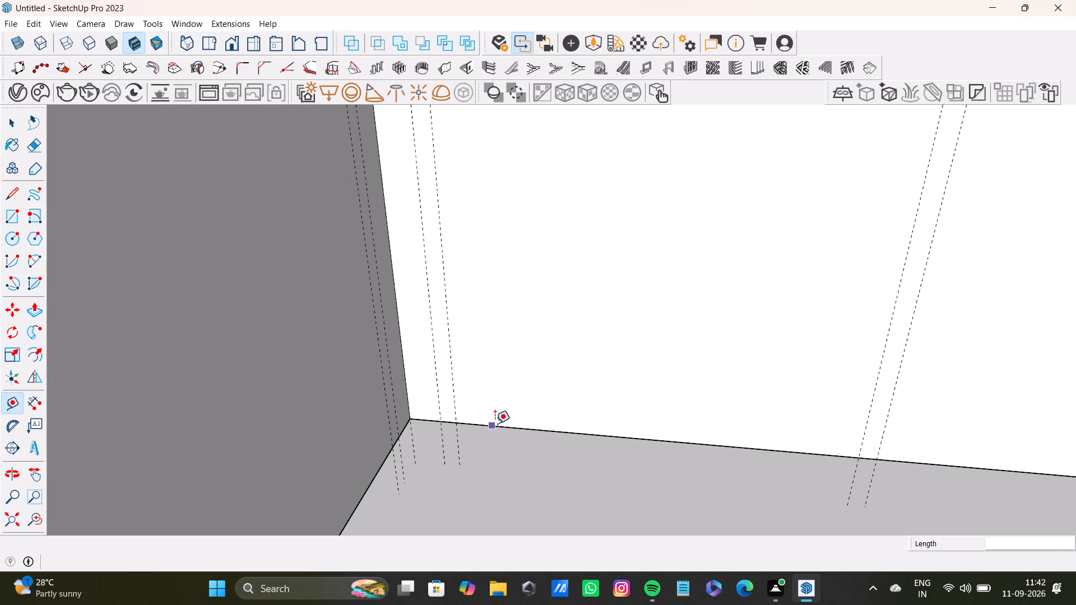
pyautogui.click(496, 424)
pyautogui.write('0.5"')
pyautogui.press('Return')
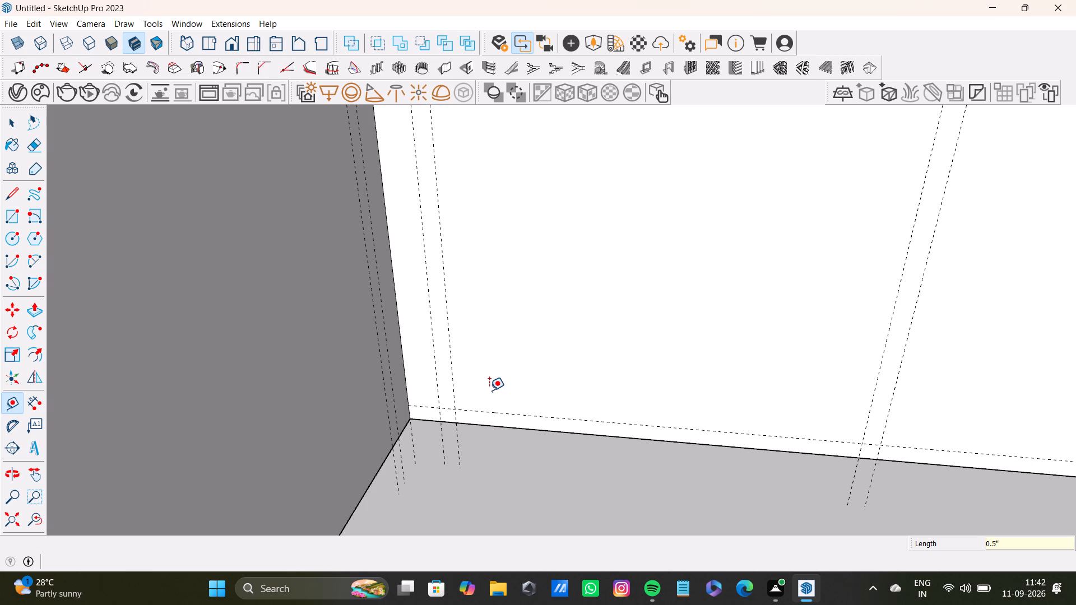
# Place a horizontal guide on the side-wall cabinet's front, 0.5" below the countertop's lower edge.
pyautogui.scroll(-10, 317, 361)
pyautogui.keyDown('shift'); pyautogui.moveTo(483, 404); pyautogui.dragTo(556, 515, button='middle'); pyautogui.keyUp('shift')
pyautogui.moveTo(604, 443); pyautogui.dragTo(431, 505, button='middle')
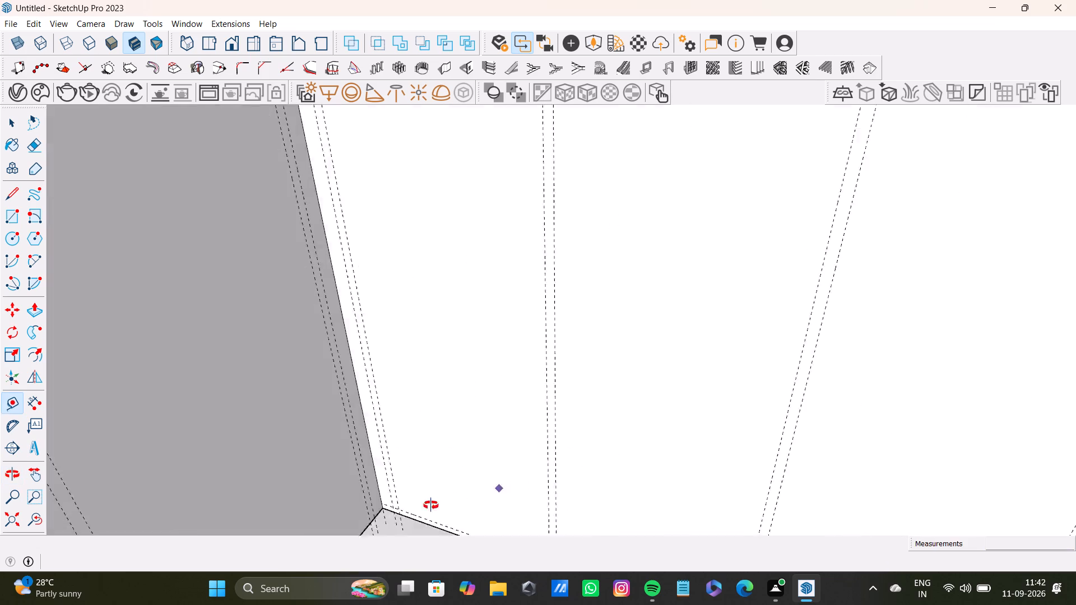
pyautogui.moveTo(431, 505); pyautogui.dragTo(371, 506, button='middle')
pyautogui.scroll(-1, 271, 414)
pyautogui.keyDown('shift'); pyautogui.moveTo(271, 414); pyautogui.dragTo(646, 528, button='middle'); pyautogui.keyUp('shift')
pyautogui.scroll(-4, 502, 436)
pyautogui.moveTo(574, 445); pyautogui.dragTo(458, 493, button='middle')
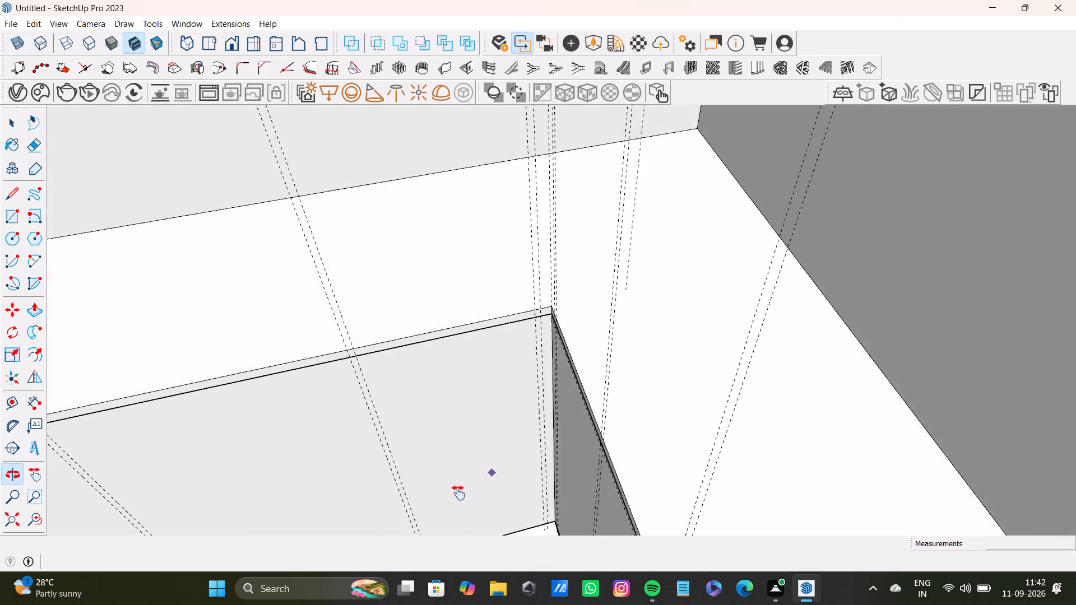
pyautogui.moveTo(458, 493); pyautogui.dragTo(650, 445, button='middle')
pyautogui.moveTo(614, 446); pyautogui.dragTo(451, 438, button='middle')
pyautogui.keyDown('shift'); pyautogui.moveTo(395, 374); pyautogui.dragTo(772, 463, button='middle'); pyautogui.keyUp('shift')
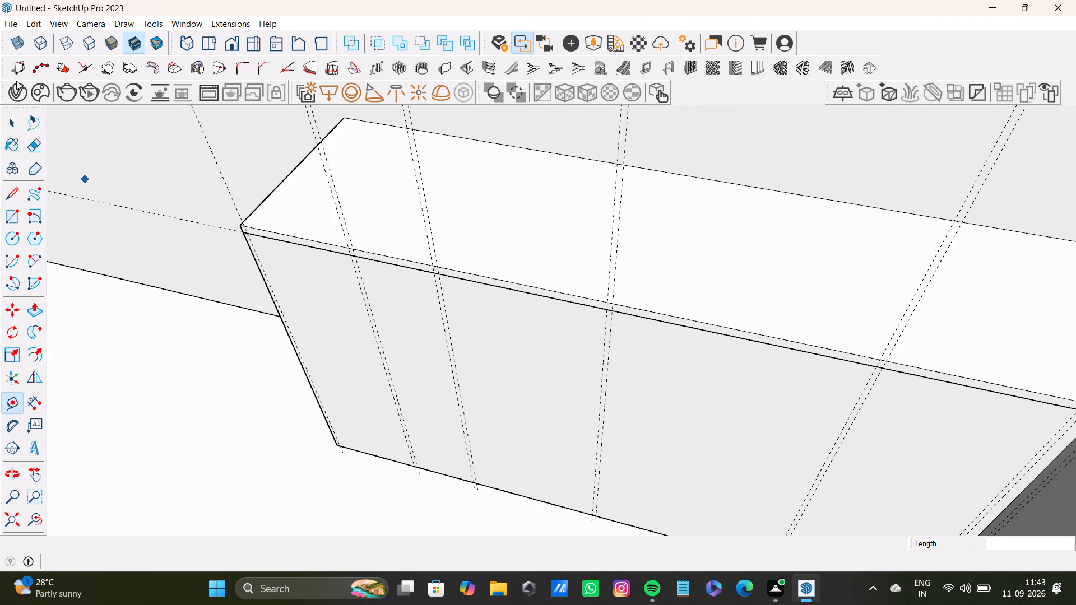
pyautogui.scroll(5, 124, 221)
pyautogui.moveTo(396, 375); pyautogui.dragTo(508, 263, button='middle')
pyautogui.keyDown('shift'); pyautogui.moveTo(513, 216); pyautogui.dragTo(415, 424, button='middle'); pyautogui.keyUp('shift')
pyautogui.scroll(1, 396, 300)
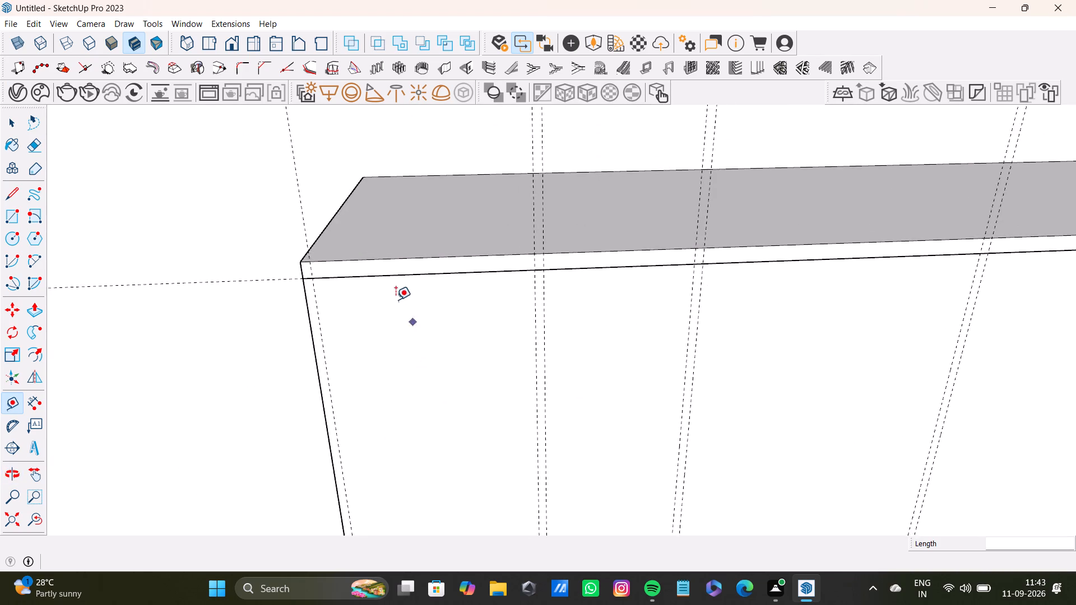
pyautogui.scroll(5, 396, 300)
pyautogui.click(392, 262)
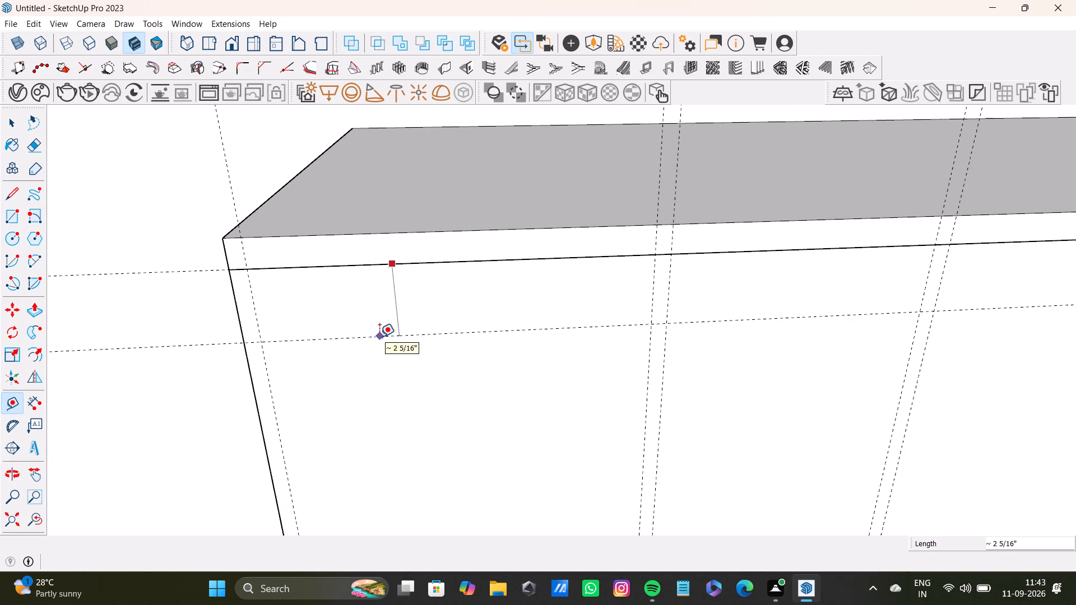
pyautogui.write('0.5')
pyautogui.hotkey('shift', '"')
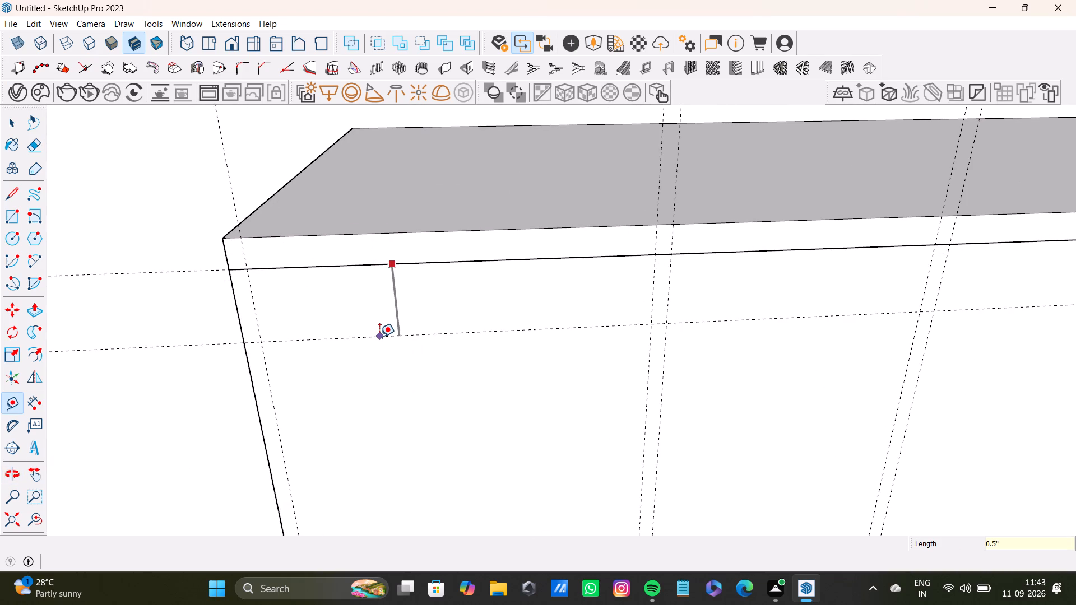
pyautogui.press('Return')
pyautogui.scroll(-10, 363, 334)
pyautogui.keyDown('shift'); pyautogui.moveTo(438, 361); pyautogui.dragTo(438, 266, button='middle'); pyautogui.keyUp('shift')
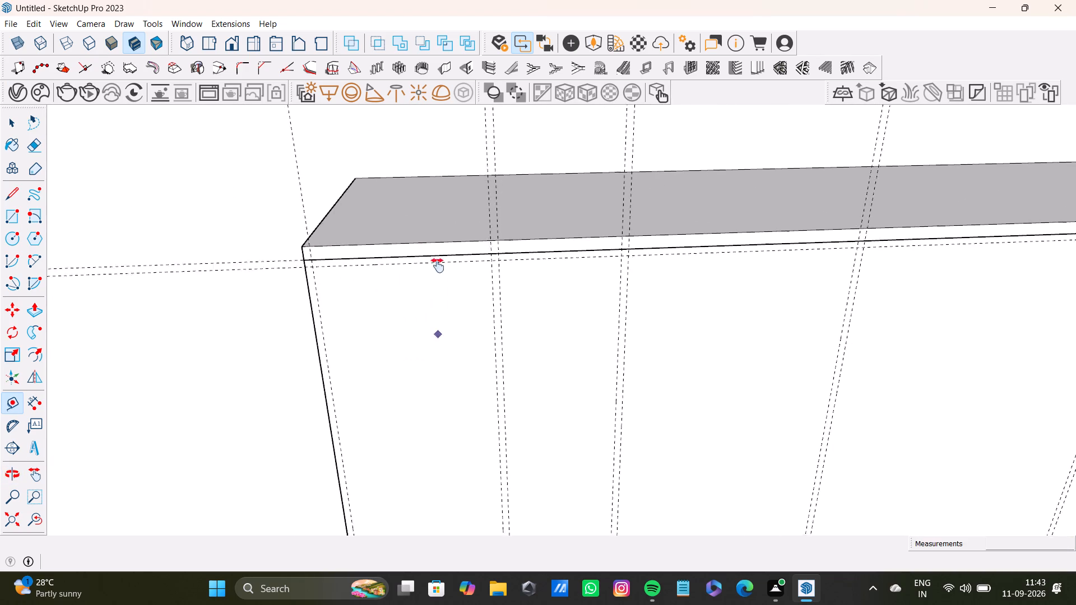
# Place a horizontal guide on the side-wall cabinet's front, 0.5" above its bottom edge at the floor.
pyautogui.keyDown('shift'); pyautogui.moveTo(438, 266); pyautogui.dragTo(447, 169, button='middle'); pyautogui.keyUp('shift')
pyautogui.scroll(-3, 455, 338)
pyautogui.keyDown('shift'); pyautogui.moveTo(486, 420); pyautogui.dragTo(487, 412, button='middle'); pyautogui.keyUp('shift')
pyautogui.click(39, 520)
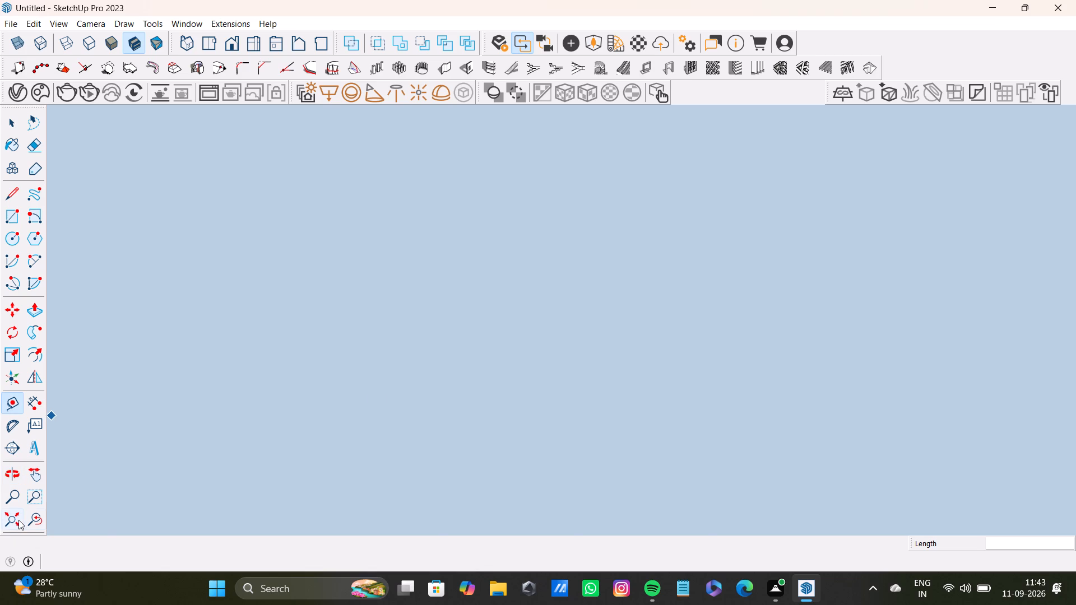
pyautogui.click(17, 520)
pyautogui.scroll(3, 341, 424)
pyautogui.keyDown('shift'); pyautogui.moveTo(486, 333); pyautogui.dragTo(494, 501, button='middle'); pyautogui.keyUp('shift')
pyautogui.moveTo(475, 348); pyautogui.dragTo(479, 527, button='middle')
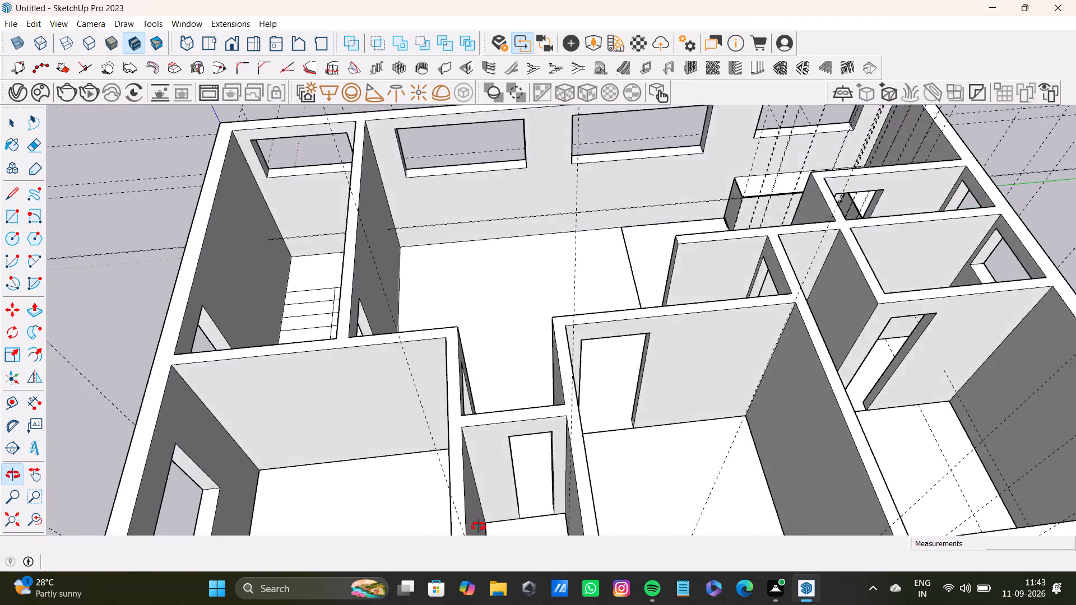
pyautogui.moveTo(479, 527); pyautogui.dragTo(481, 543, button='middle')
pyautogui.scroll(12, 776, 211)
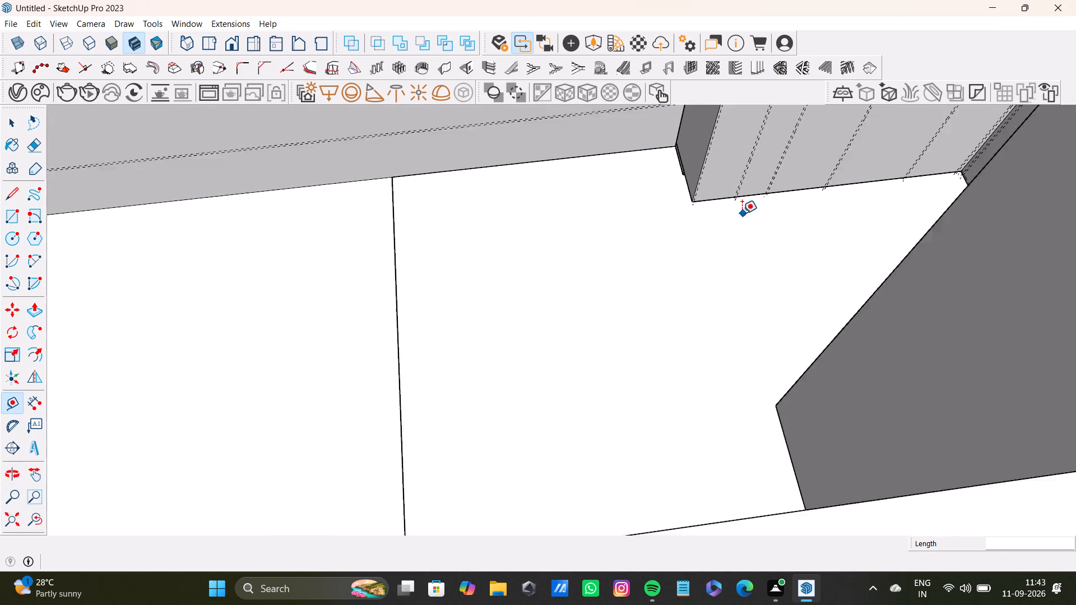
pyautogui.scroll(7, 727, 162)
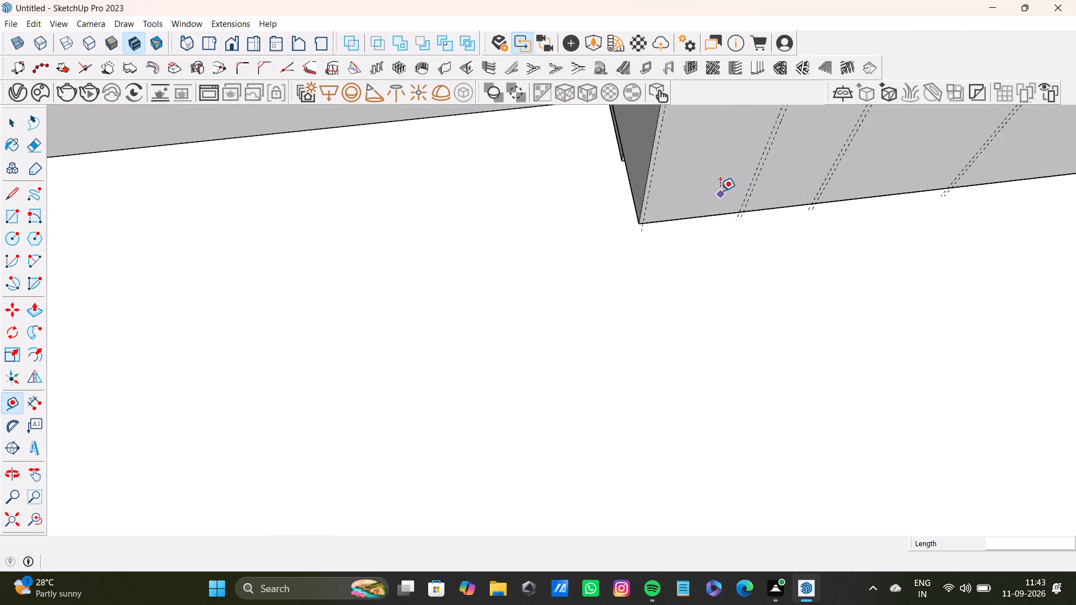
pyautogui.scroll(-3, 721, 190)
pyautogui.keyDown('shift'); pyautogui.moveTo(729, 190); pyautogui.dragTo(654, 436, button='middle'); pyautogui.keyUp('shift')
pyautogui.moveTo(655, 428); pyautogui.dragTo(670, 341, button='middle')
pyautogui.scroll(2, 653, 402)
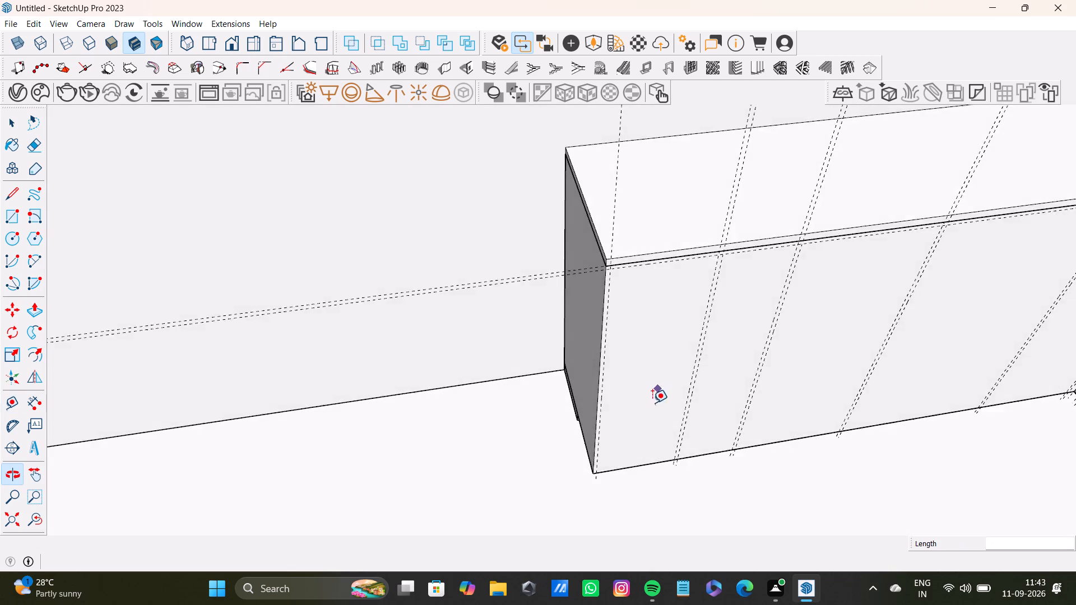
pyautogui.scroll(1, 652, 403)
pyautogui.keyDown('shift'); pyautogui.moveTo(657, 402); pyautogui.dragTo(651, 288, button='middle'); pyautogui.keyUp('shift')
pyautogui.scroll(7, 664, 376)
pyautogui.moveTo(630, 384); pyautogui.dragTo(631, 340, button='middle')
pyautogui.scroll(7, 633, 364)
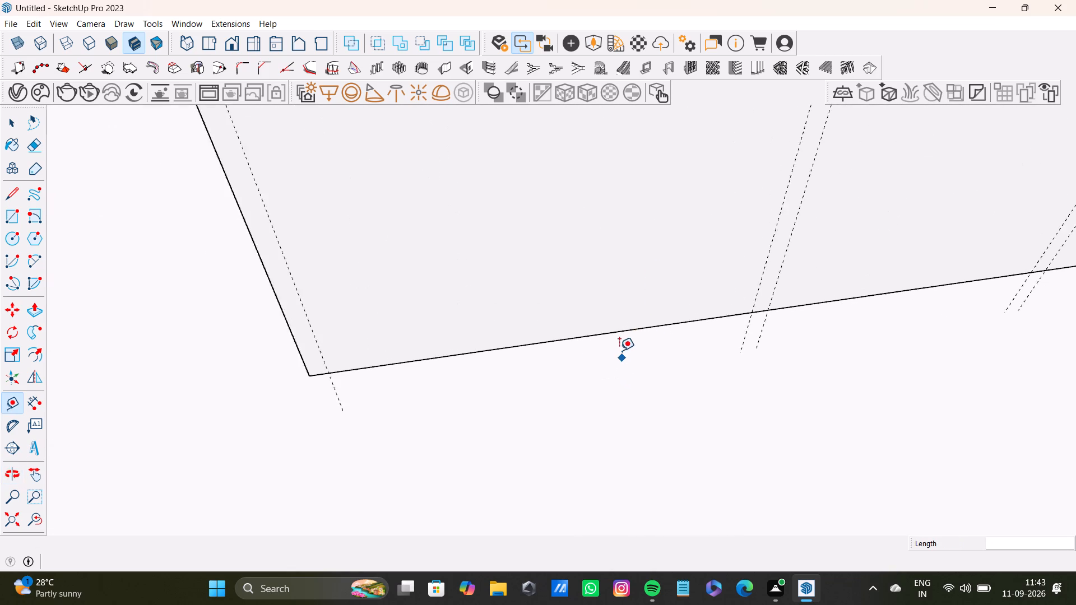
pyautogui.click(618, 326)
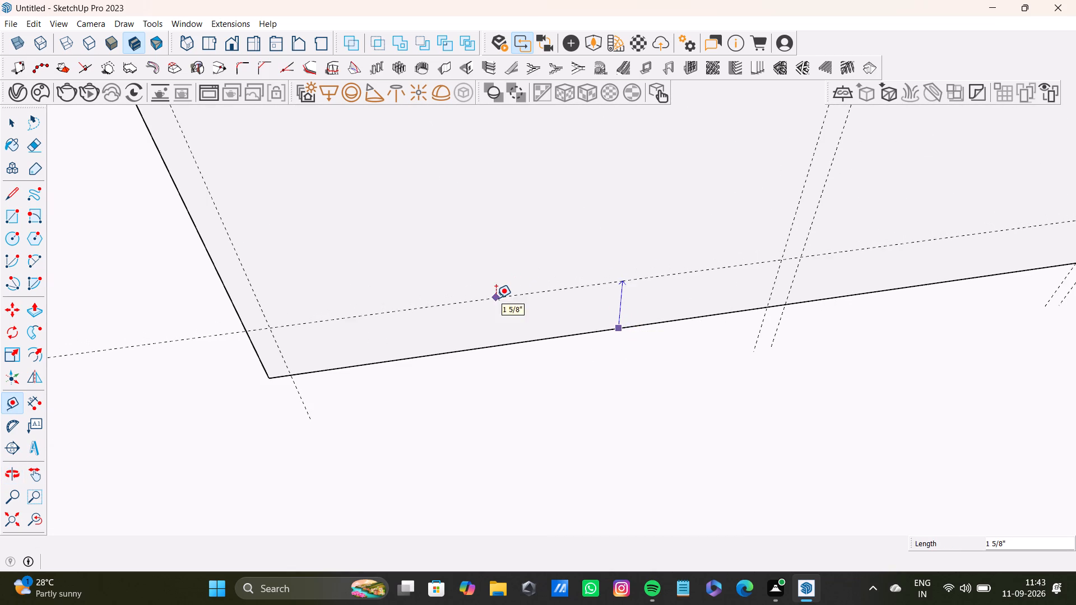
pyautogui.write('0.5')
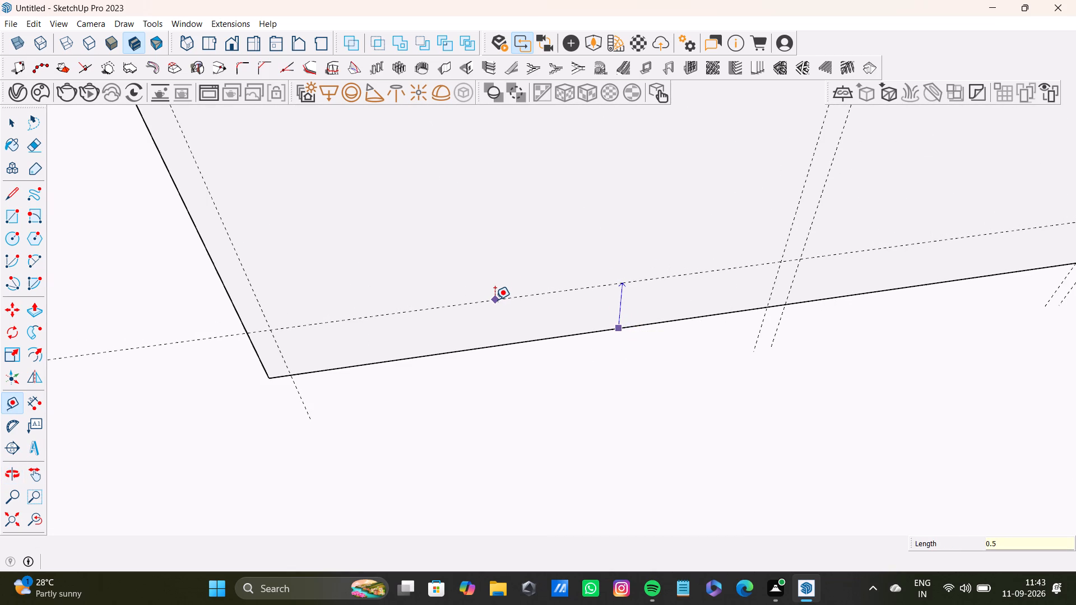
pyautogui.hotkey('shift', '"')
pyautogui.press('Return')
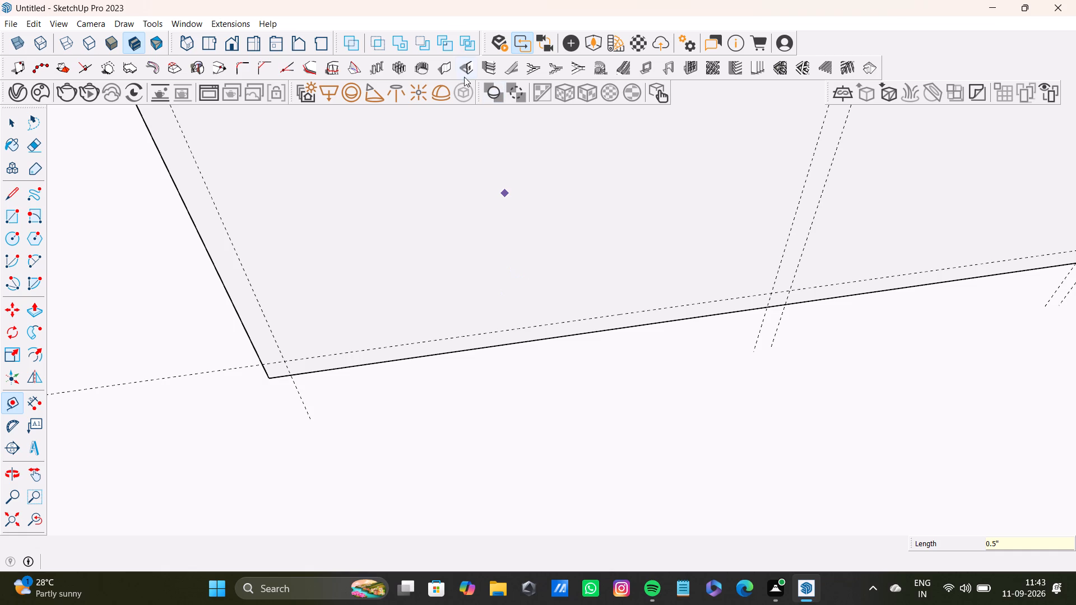
pyautogui.press('space')
# Draw a rectangle about 1' wide between the guides for the first panel at the side-wall cabinet front's open end.
pyautogui.scroll(-14, 444, 91)
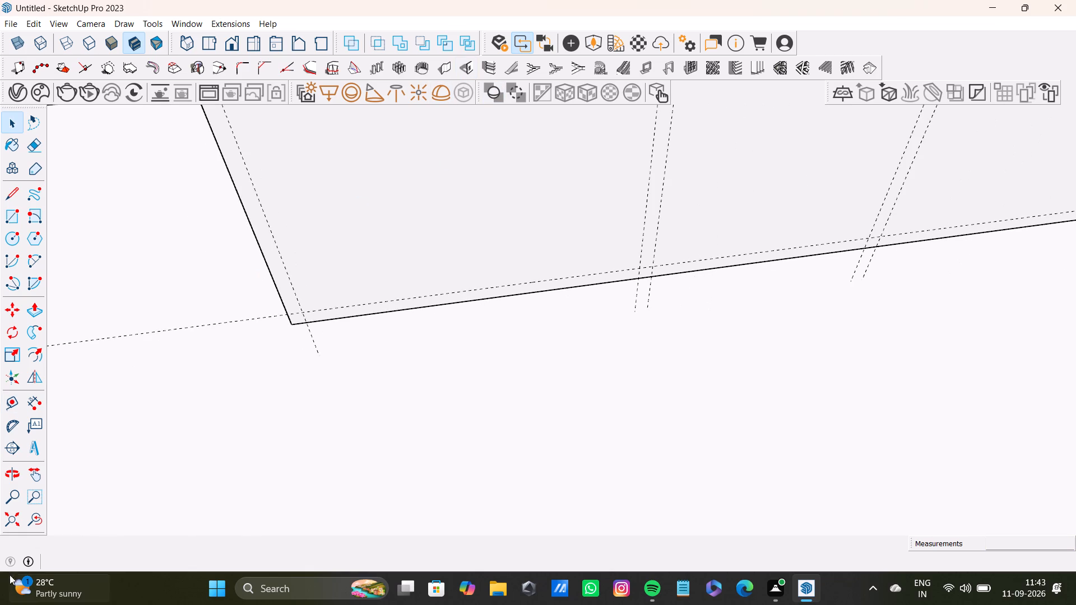
pyautogui.click(12, 513)
pyautogui.scroll(4, 448, 339)
pyautogui.keyDown('shift'); pyautogui.moveTo(606, 219); pyautogui.dragTo(541, 571, button='middle'); pyautogui.keyUp('shift')
pyautogui.scroll(13, 624, 474)
pyautogui.keyDown('shift'); pyautogui.moveTo(657, 381); pyautogui.dragTo(560, 504, button='middle'); pyautogui.keyUp('shift')
pyautogui.moveTo(563, 504); pyautogui.dragTo(579, 501, button='middle')
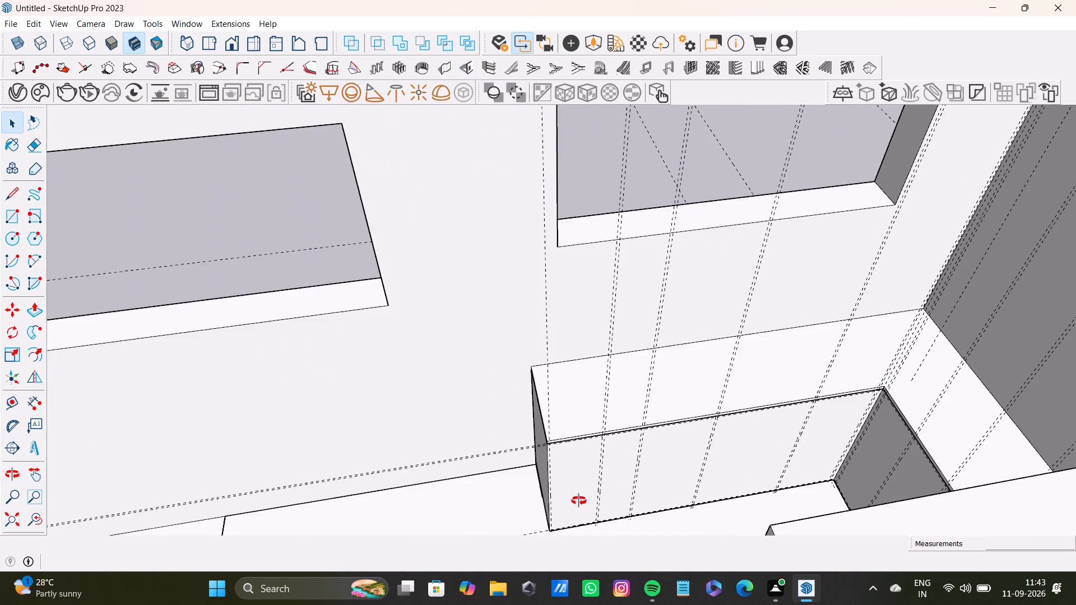
pyautogui.moveTo(579, 501); pyautogui.dragTo(637, 457, button='middle')
pyautogui.scroll(6, 622, 420)
pyautogui.moveTo(591, 409); pyautogui.dragTo(538, 420, button='middle')
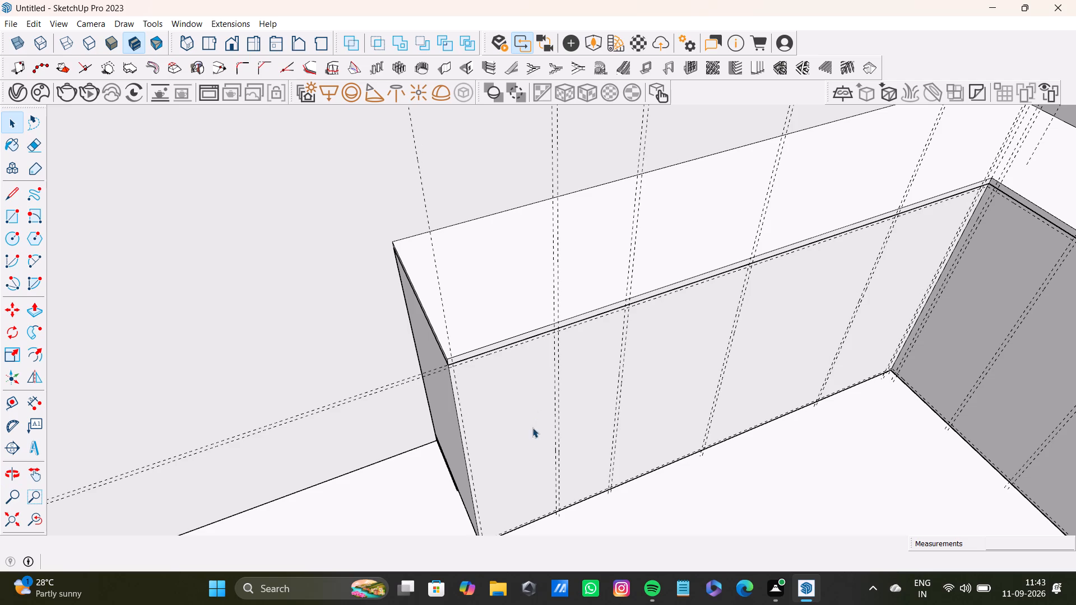
pyautogui.press('r')
pyautogui.scroll(4, 486, 381)
pyautogui.moveTo(540, 407); pyautogui.dragTo(462, 386, button='middle')
pyautogui.scroll(3, 383, 337)
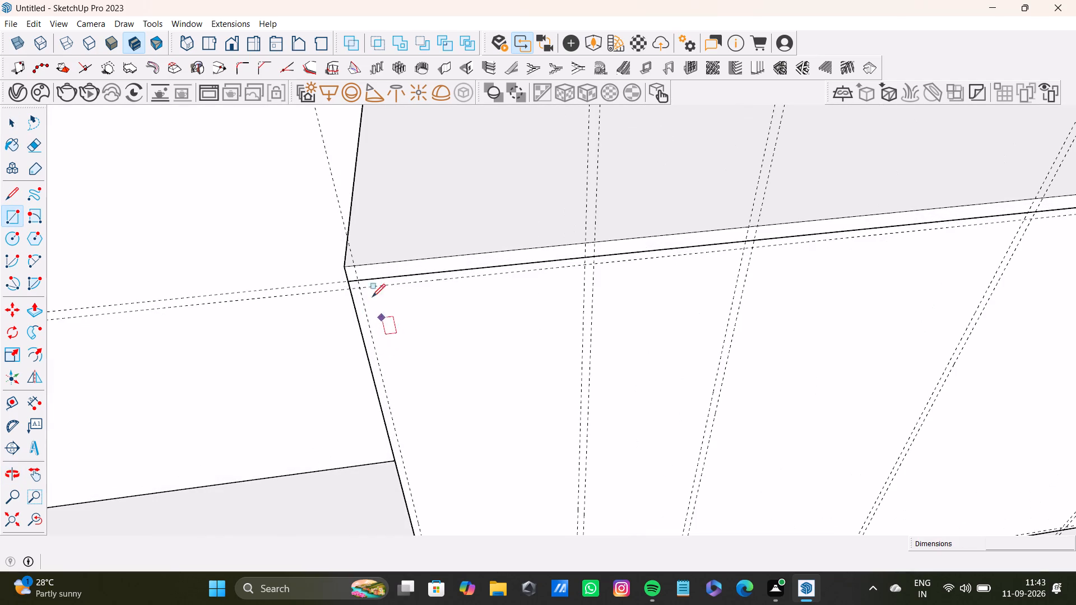
pyautogui.click(360, 286)
pyautogui.scroll(-4, 569, 425)
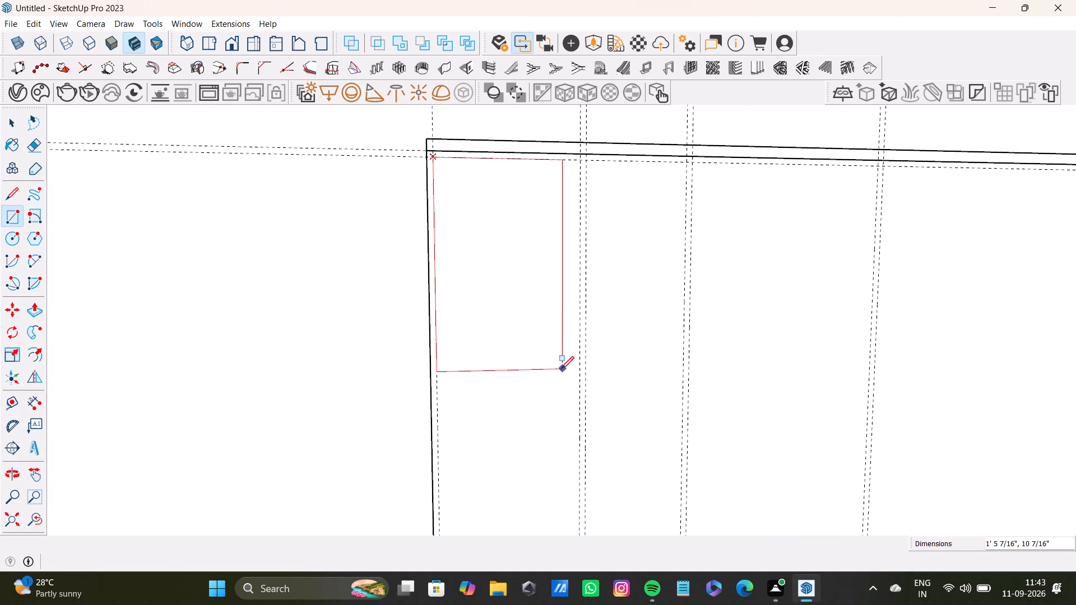
pyautogui.press('Right')
pyautogui.scroll(-3, 551, 432)
pyautogui.moveTo(551, 434); pyautogui.dragTo(554, 311, button='middle')
pyautogui.scroll(5, 574, 452)
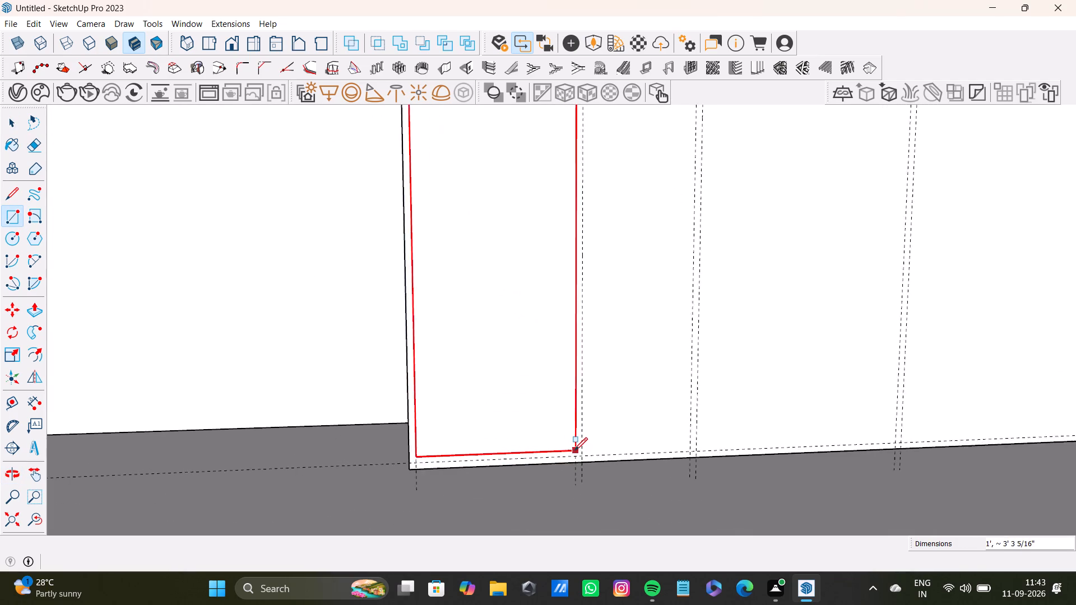
pyautogui.scroll(2, 574, 450)
pyautogui.click(576, 459)
# Draw the narrow second panel rectangle on the side-wall cabinet's front, between the guides beside the first panel.
pyautogui.scroll(-4, 563, 425)
pyautogui.keyDown('shift'); pyautogui.moveTo(545, 391); pyautogui.dragTo(537, 576, button='middle'); pyautogui.keyUp('shift')
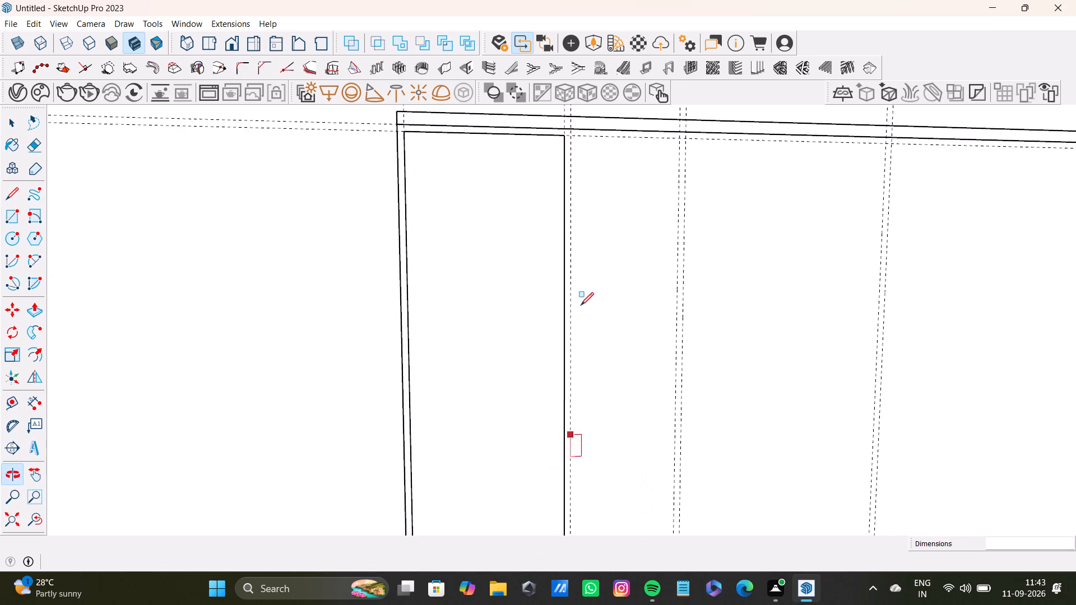
pyautogui.moveTo(578, 290); pyautogui.dragTo(566, 392, button='middle')
pyautogui.scroll(3, 572, 243)
pyautogui.click(569, 134)
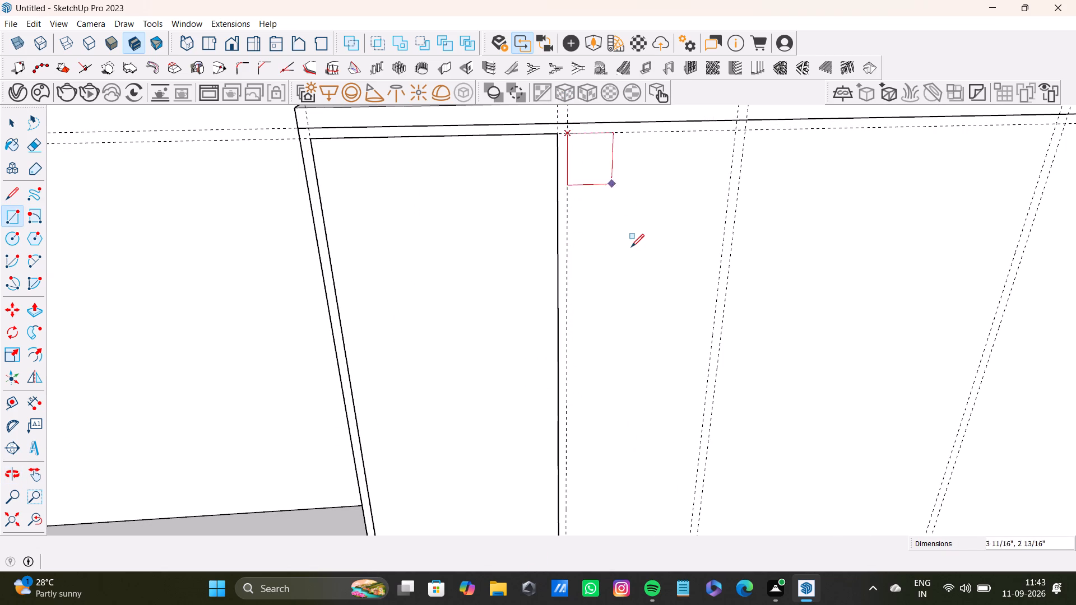
pyautogui.press('Right')
pyautogui.scroll(-4, 661, 305)
pyautogui.keyDown('shift'); pyautogui.moveTo(671, 345); pyautogui.dragTo(644, 159, button='middle'); pyautogui.keyUp('shift')
pyautogui.scroll(-1, 643, 161)
pyautogui.scroll(2, 655, 273)
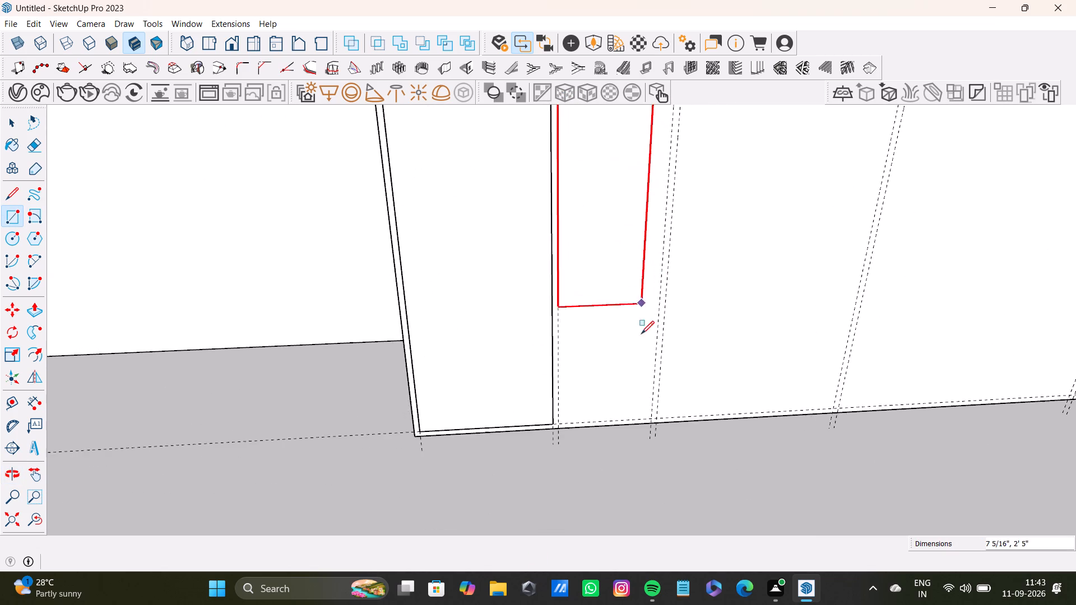
pyautogui.scroll(2, 641, 334)
pyautogui.click(656, 432)
# Draw the third panel rectangle, about 1' 5" wide, between the guides beside the narrow panel on the side-wall cabinet's front.
pyautogui.scroll(-5, 613, 371)
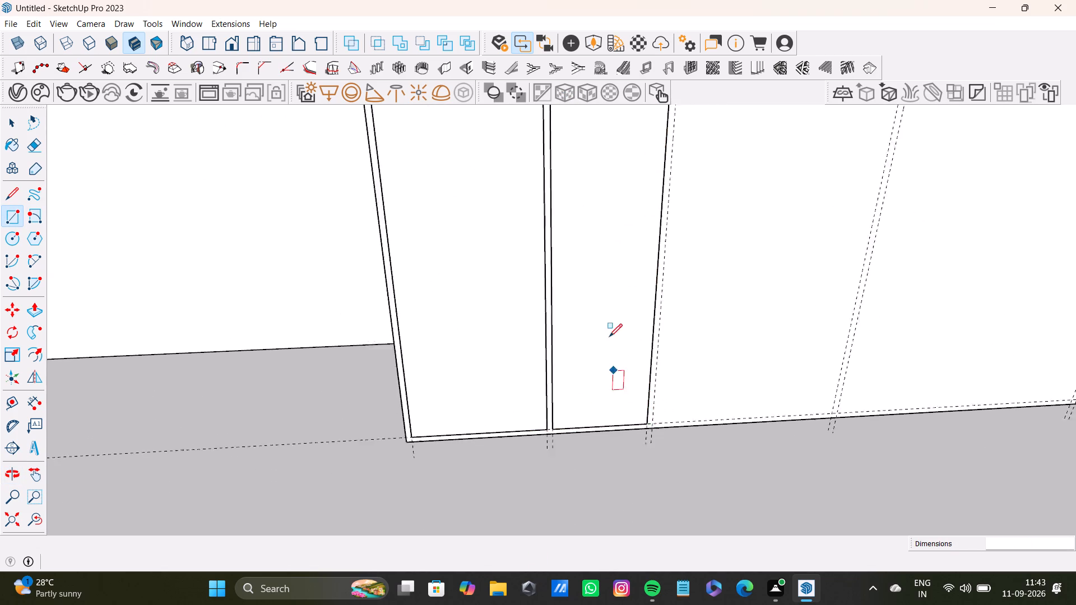
pyautogui.keyDown('shift'); pyautogui.moveTo(607, 248); pyautogui.dragTo(576, 475, button='middle'); pyautogui.keyUp('shift')
pyautogui.scroll(7, 633, 295)
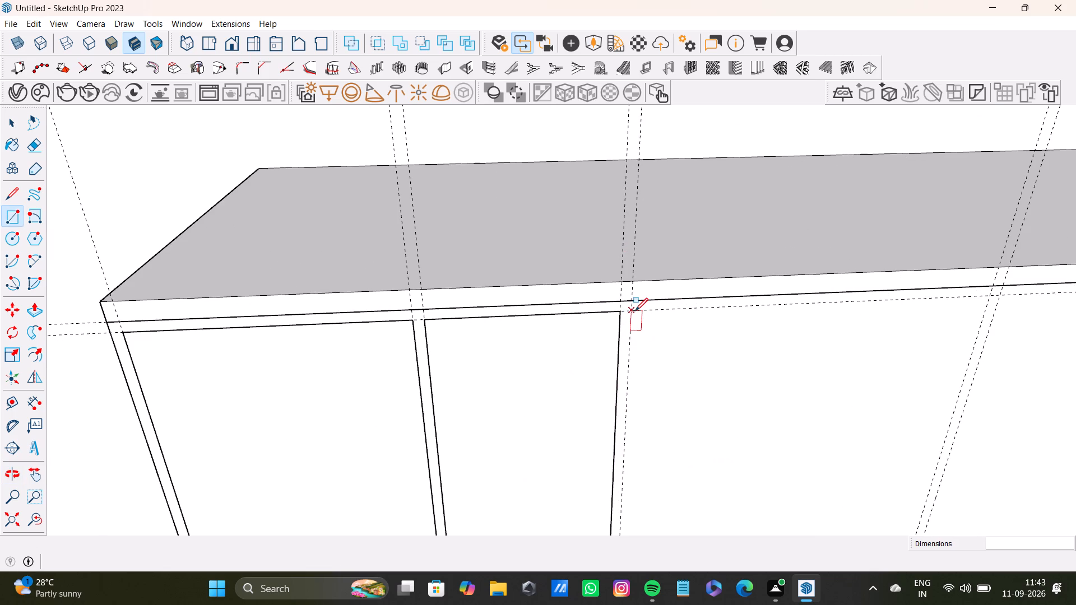
pyautogui.click(634, 311)
pyautogui.scroll(-4, 704, 380)
pyautogui.keyDown('shift'); pyautogui.moveTo(716, 385); pyautogui.dragTo(607, 167, button='middle'); pyautogui.keyUp('shift')
pyautogui.press('Right')
pyautogui.scroll(-4, 676, 305)
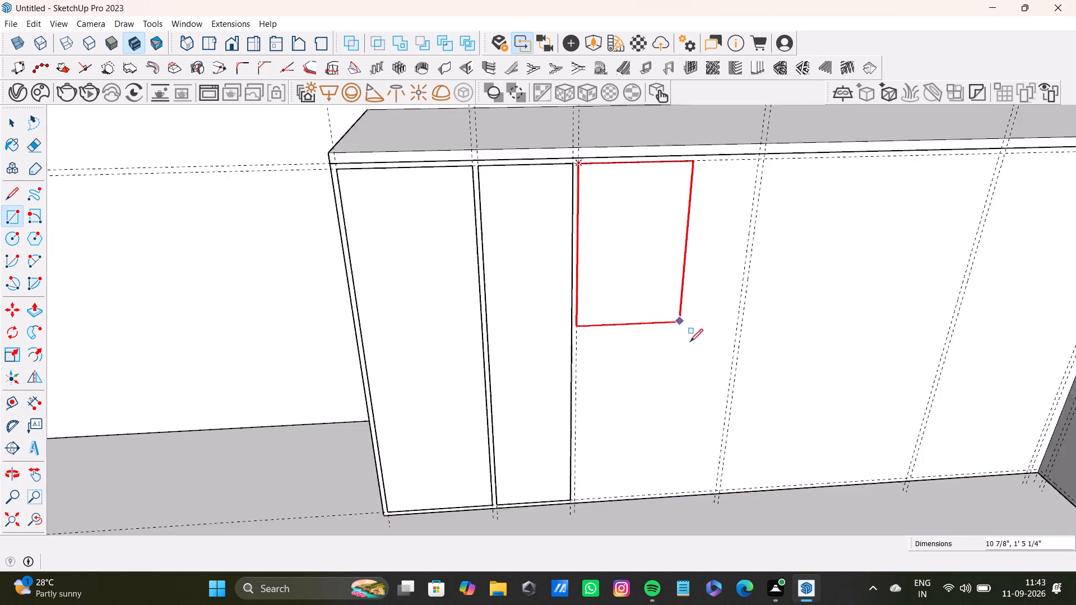
pyautogui.click(39, 522)
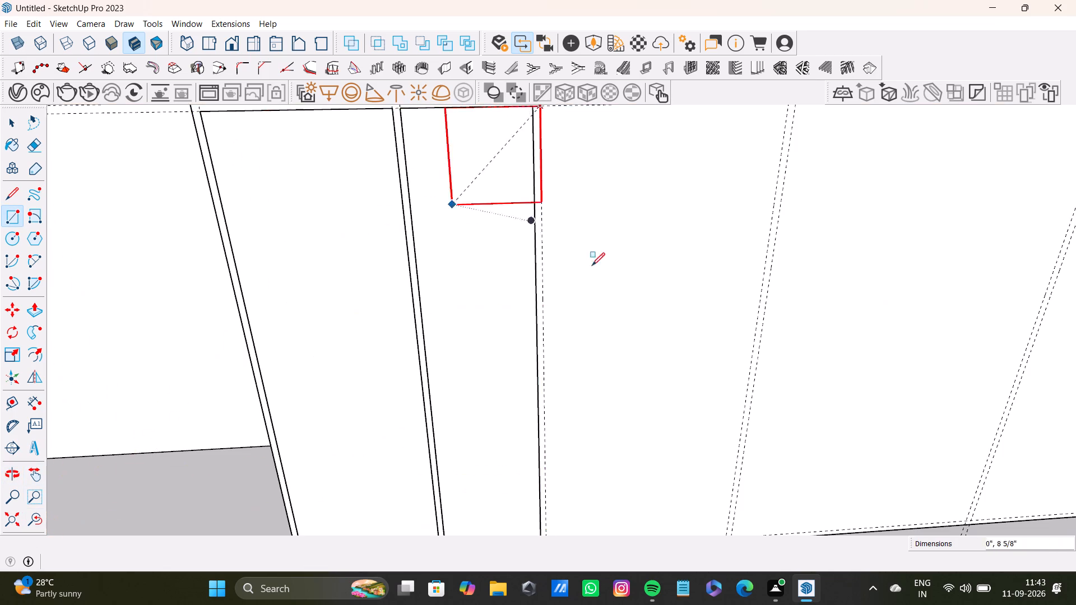
pyautogui.scroll(-3, 620, 313)
pyautogui.keyDown('shift'); pyautogui.moveTo(655, 355); pyautogui.dragTo(651, 286, button='middle'); pyautogui.keyUp('shift')
pyautogui.moveTo(651, 287); pyautogui.dragTo(746, 303, button='middle')
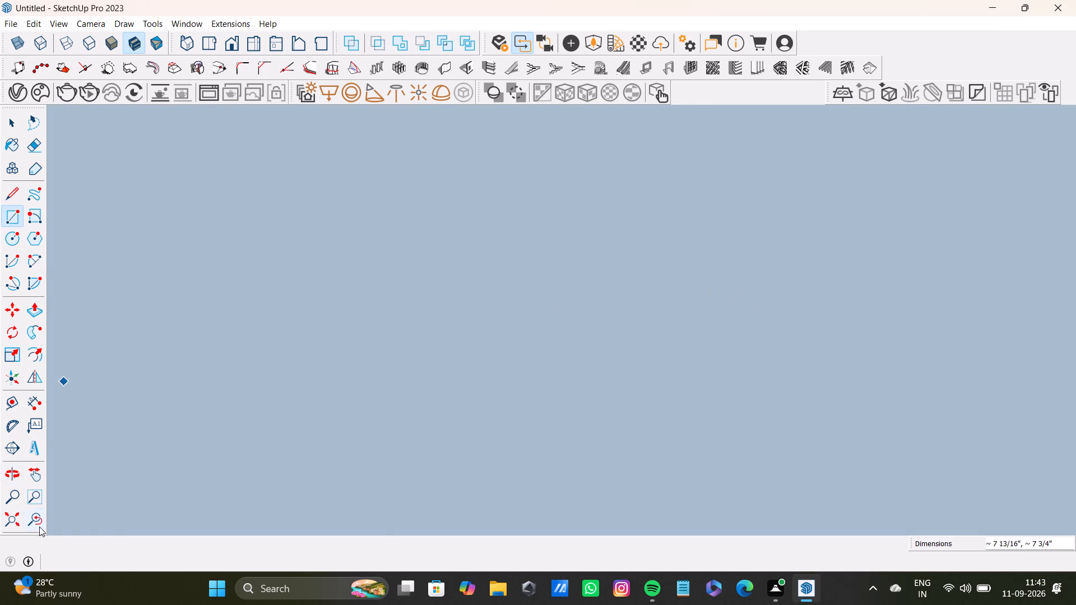
pyautogui.click(40, 526)
pyautogui.moveTo(615, 388); pyautogui.dragTo(647, 420, button='middle')
pyautogui.keyDown('shift'); pyautogui.moveTo(647, 420); pyautogui.dragTo(618, 351, button='middle'); pyautogui.keyUp('shift')
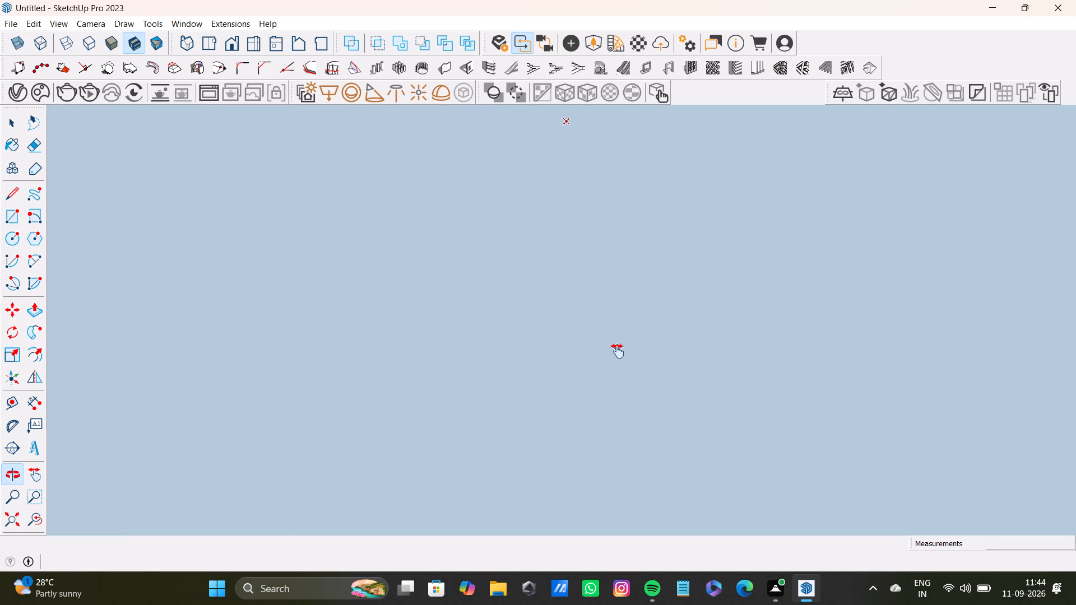
pyautogui.keyDown('shift'); pyautogui.moveTo(618, 351); pyautogui.dragTo(788, 352, button='middle'); pyautogui.keyUp('shift')
pyautogui.moveTo(770, 360); pyautogui.dragTo(832, 381, button='middle')
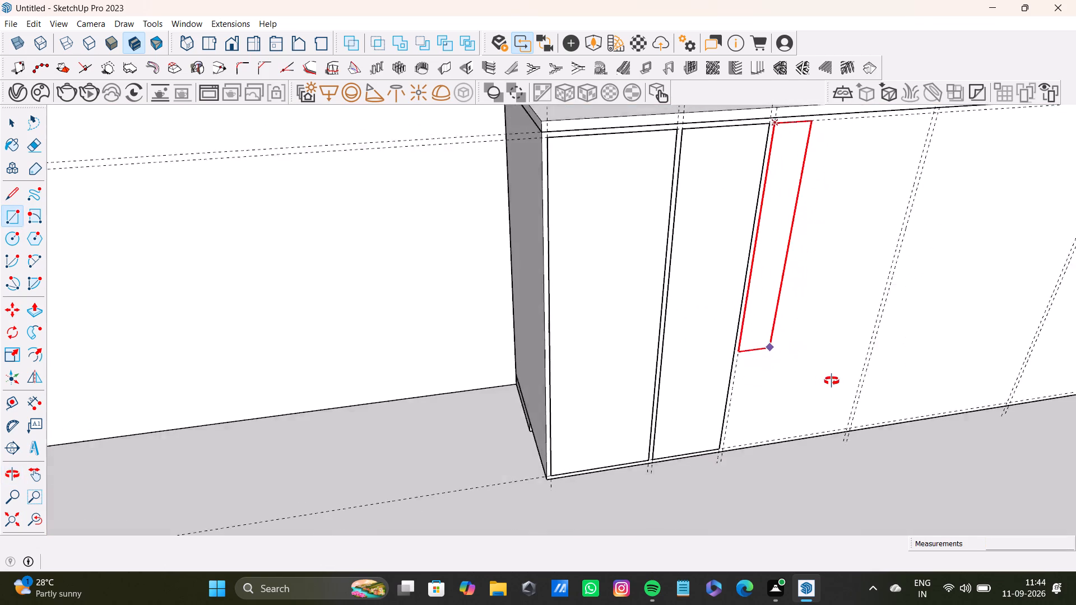
pyautogui.moveTo(832, 381); pyautogui.dragTo(842, 385, button='middle')
pyautogui.scroll(7, 822, 362)
pyautogui.keyDown('shift'); pyautogui.moveTo(822, 362); pyautogui.dragTo(719, 351, button='middle'); pyautogui.keyUp('shift')
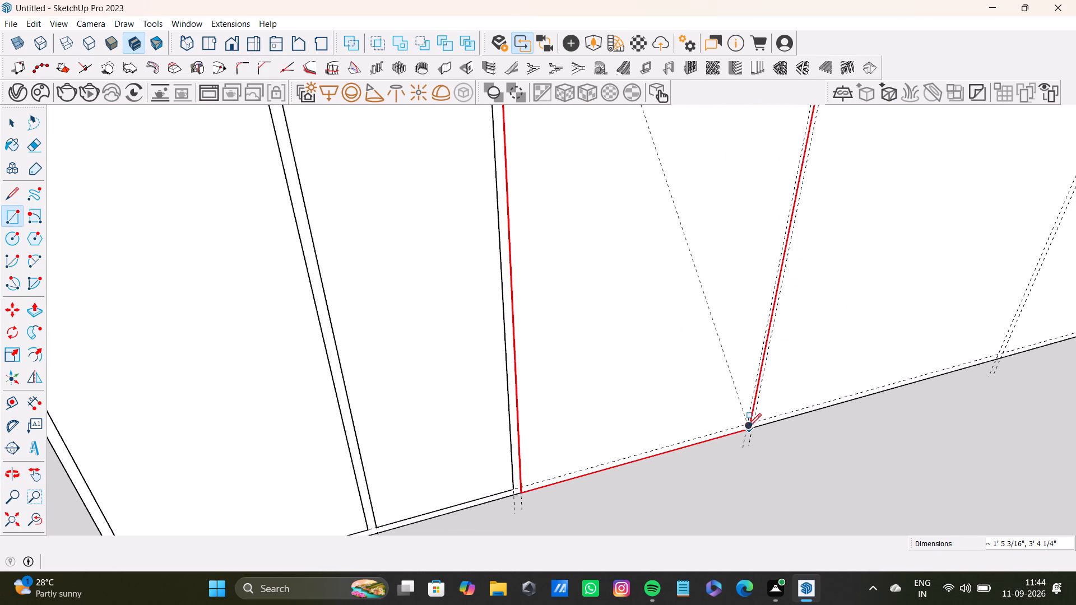
pyautogui.click(748, 422)
# Draw the fourth panel rectangle, about 1' 11 1/2" by 3' 3 3/4", between the guides beside the third panel.
pyautogui.scroll(-8, 730, 412)
pyautogui.keyDown('shift'); pyautogui.moveTo(771, 357); pyautogui.dragTo(627, 453, button='middle'); pyautogui.keyUp('shift')
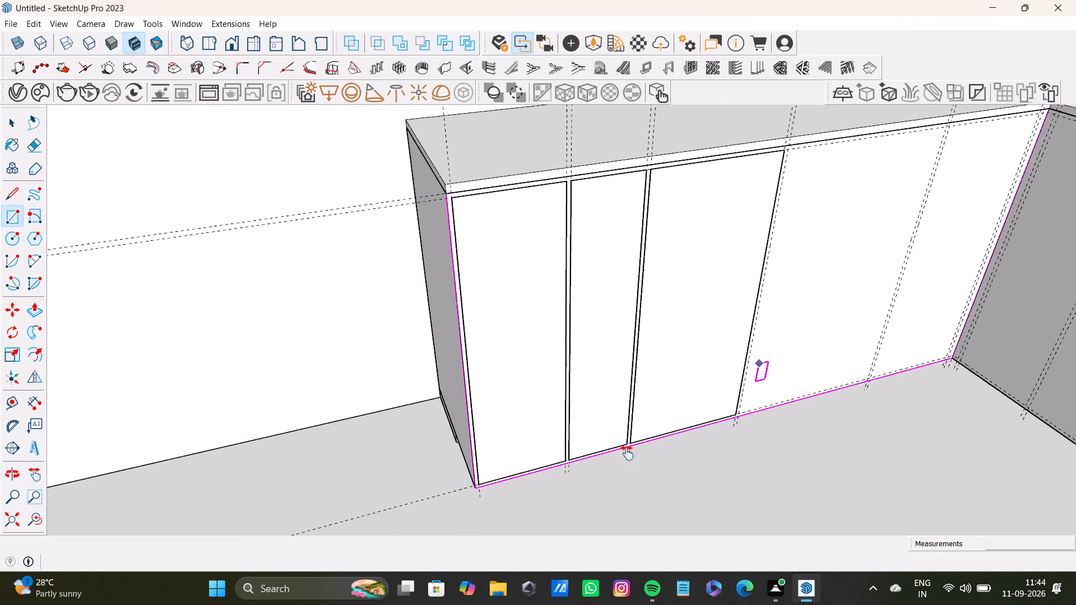
pyautogui.keyDown('shift'); pyautogui.moveTo(627, 453); pyautogui.dragTo(583, 498, button='middle'); pyautogui.keyUp('shift')
pyautogui.scroll(8, 611, 364)
pyautogui.click(564, 265)
pyautogui.scroll(-4, 663, 406)
pyautogui.press('Right')
pyautogui.scroll(-4, 699, 450)
pyautogui.moveTo(702, 453); pyautogui.dragTo(630, 392, button='middle')
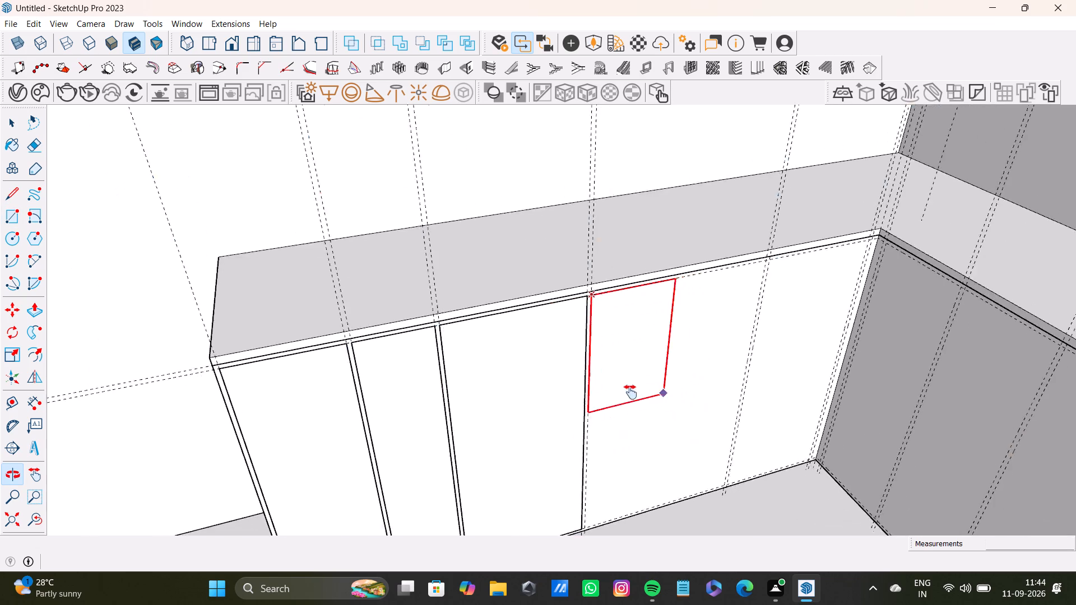
pyautogui.moveTo(630, 392); pyautogui.dragTo(903, 537, button='middle')
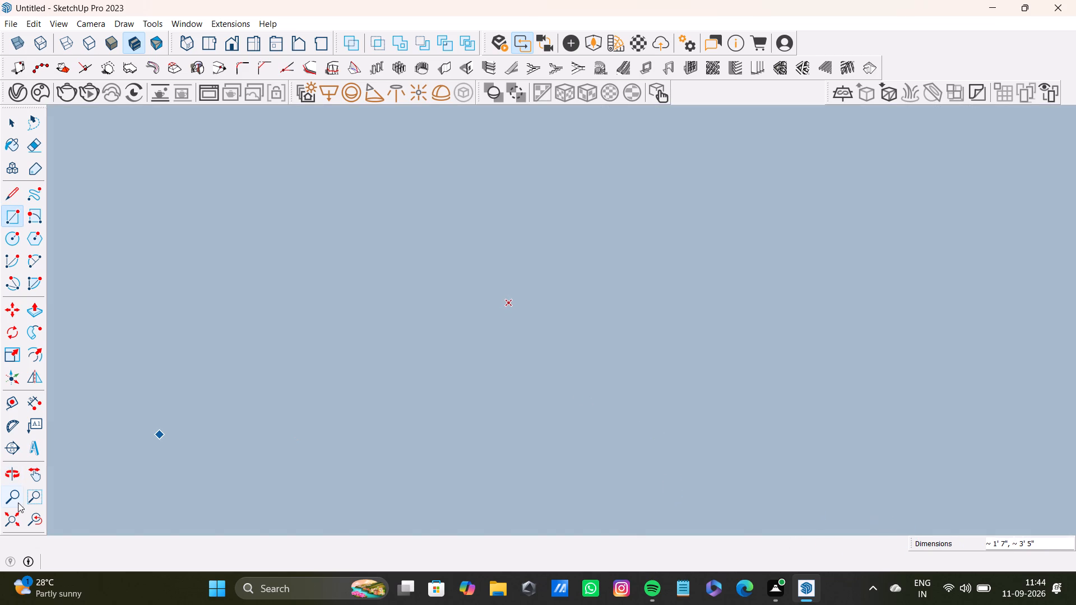
pyautogui.click(34, 518)
pyautogui.moveTo(679, 471); pyautogui.dragTo(543, 420, button='middle')
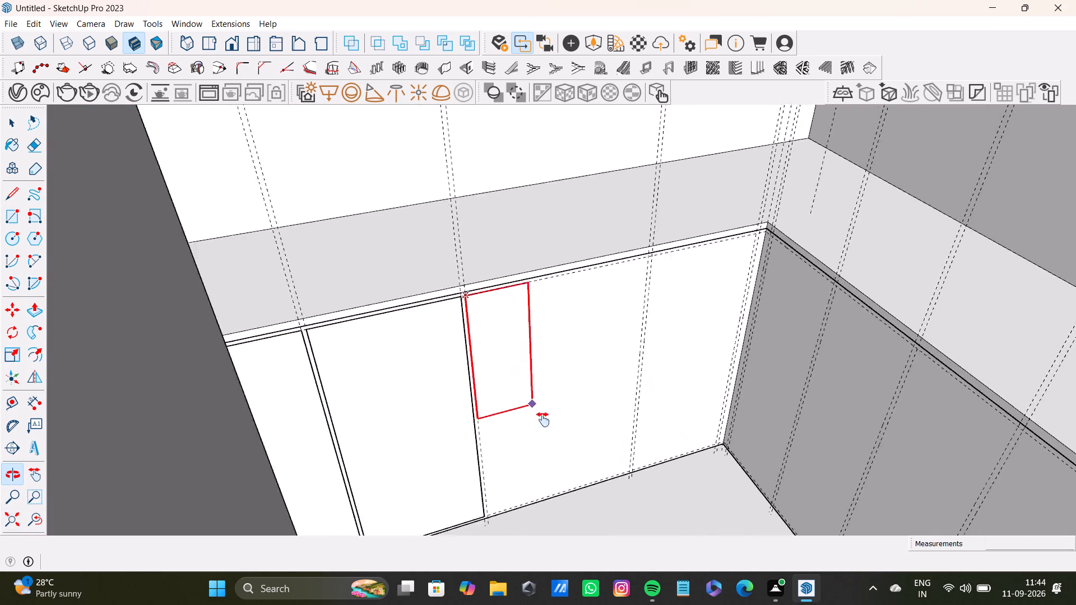
pyautogui.moveTo(543, 420); pyautogui.dragTo(401, 516, button='middle')
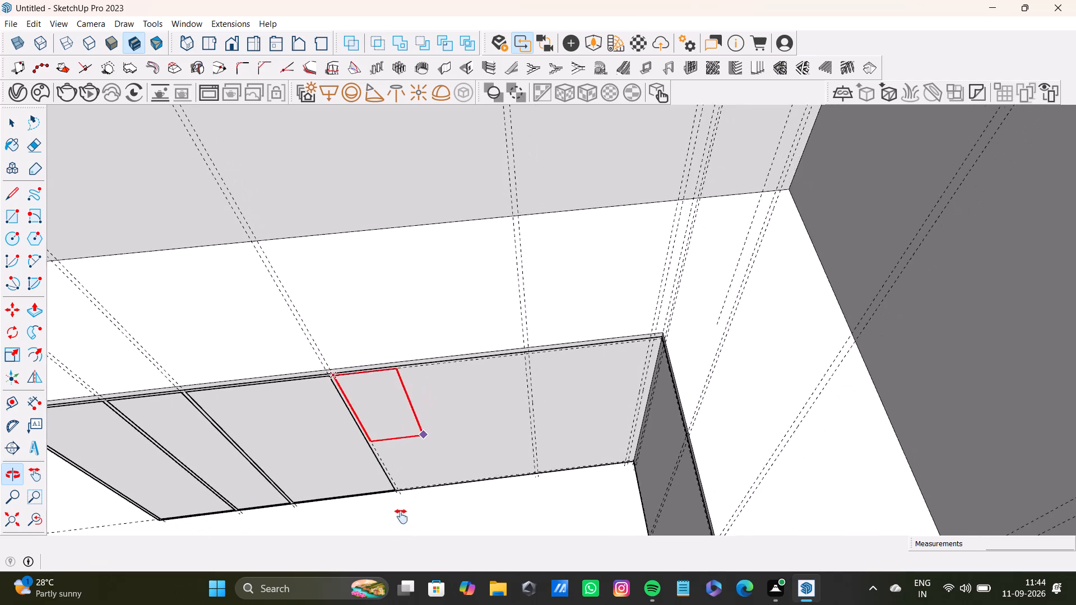
pyautogui.moveTo(401, 516); pyautogui.dragTo(427, 484, button='middle')
pyautogui.scroll(-1, 433, 467)
pyautogui.scroll(6, 441, 434)
pyautogui.moveTo(466, 427); pyautogui.dragTo(454, 388, button='middle')
pyautogui.scroll(2, 472, 398)
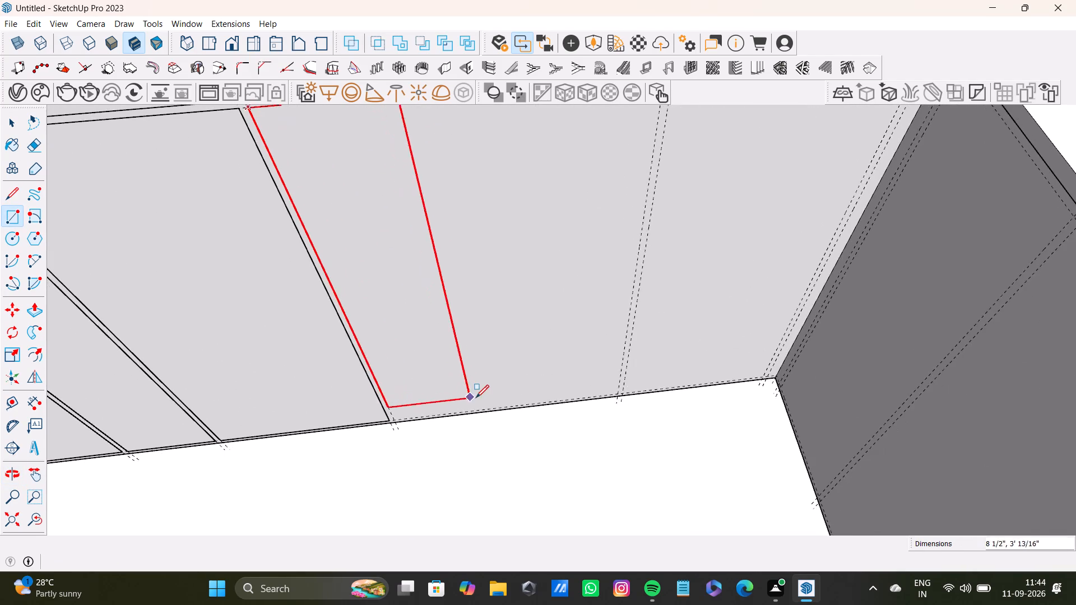
pyautogui.scroll(4, 476, 398)
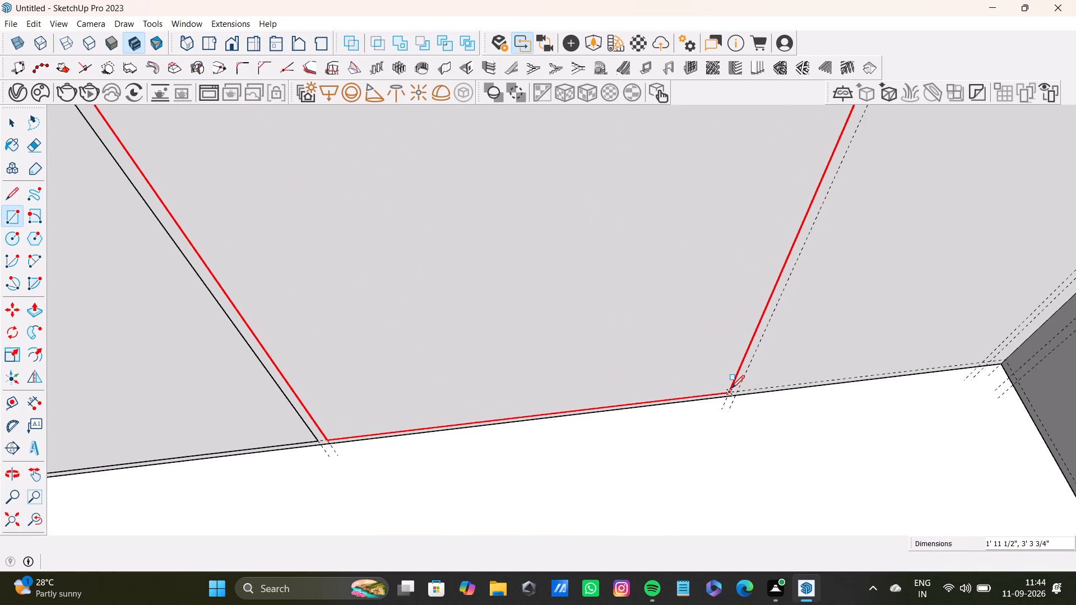
pyautogui.click(731, 388)
# Draw the fifth panel rectangle, about 1' 3 3/8" wide, between the guides at the corner end of the side-wall cabinet's front.
pyautogui.scroll(-8, 590, 280)
pyautogui.keyDown('shift'); pyautogui.moveTo(633, 268); pyautogui.dragTo(556, 433, button='middle'); pyautogui.keyUp('shift')
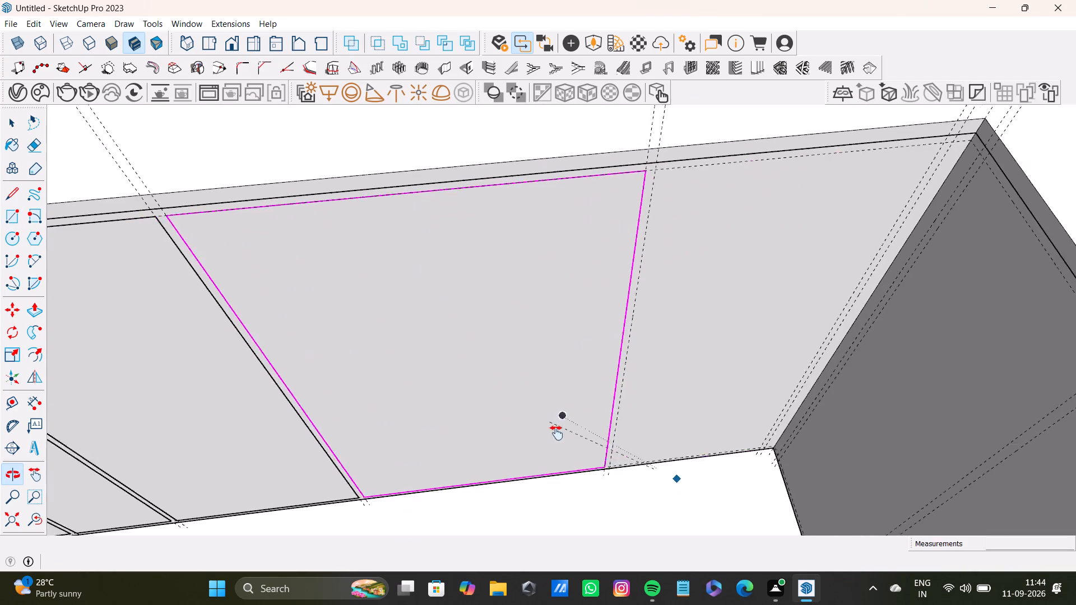
pyautogui.keyDown('shift'); pyautogui.moveTo(556, 433); pyautogui.dragTo(556, 435, button='middle'); pyautogui.keyUp('shift')
pyautogui.scroll(6, 628, 285)
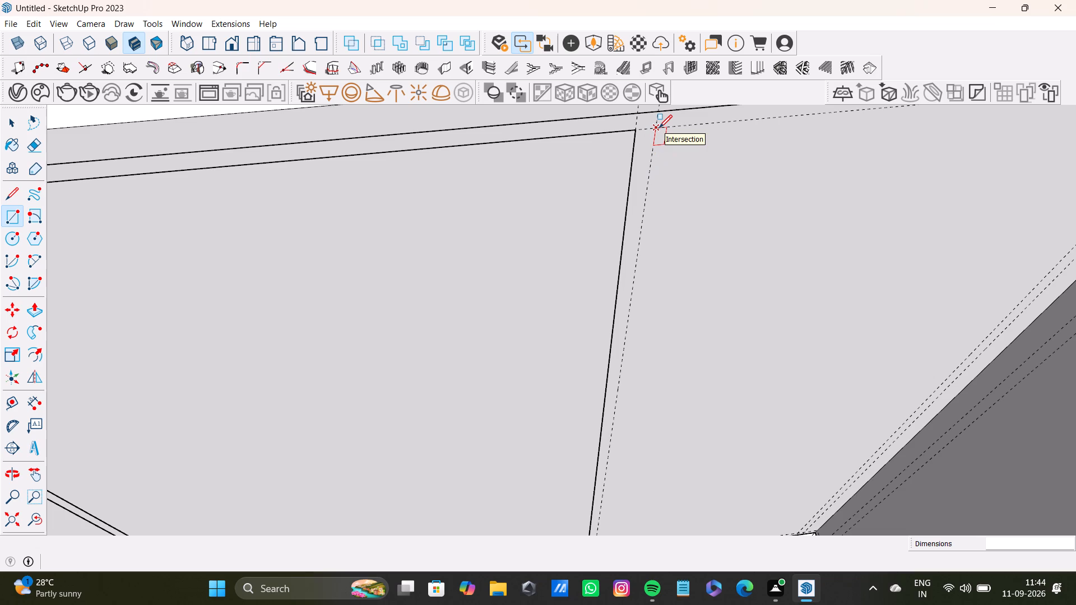
pyautogui.click(659, 128)
pyautogui.scroll(-4, 773, 333)
pyautogui.press('Right')
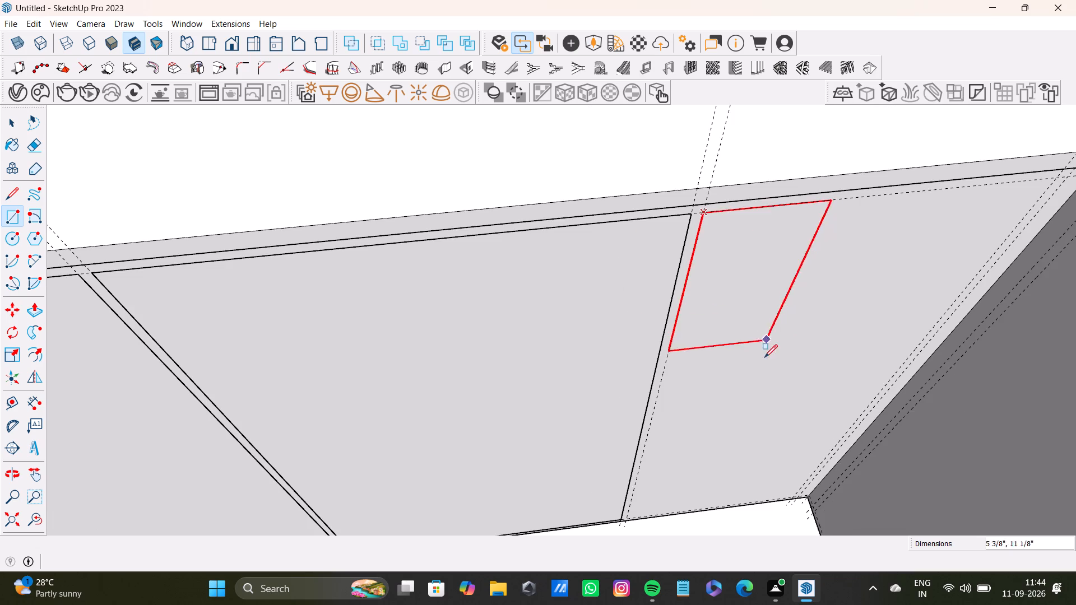
pyautogui.scroll(-6, 771, 376)
pyautogui.keyDown('shift'); pyautogui.moveTo(768, 384); pyautogui.dragTo(740, 357, button='middle'); pyautogui.keyUp('shift')
pyautogui.scroll(4, 767, 422)
pyautogui.keyDown('shift'); pyautogui.moveTo(761, 424); pyautogui.dragTo(758, 388, button='middle'); pyautogui.keyUp('shift')
pyautogui.scroll(4, 763, 396)
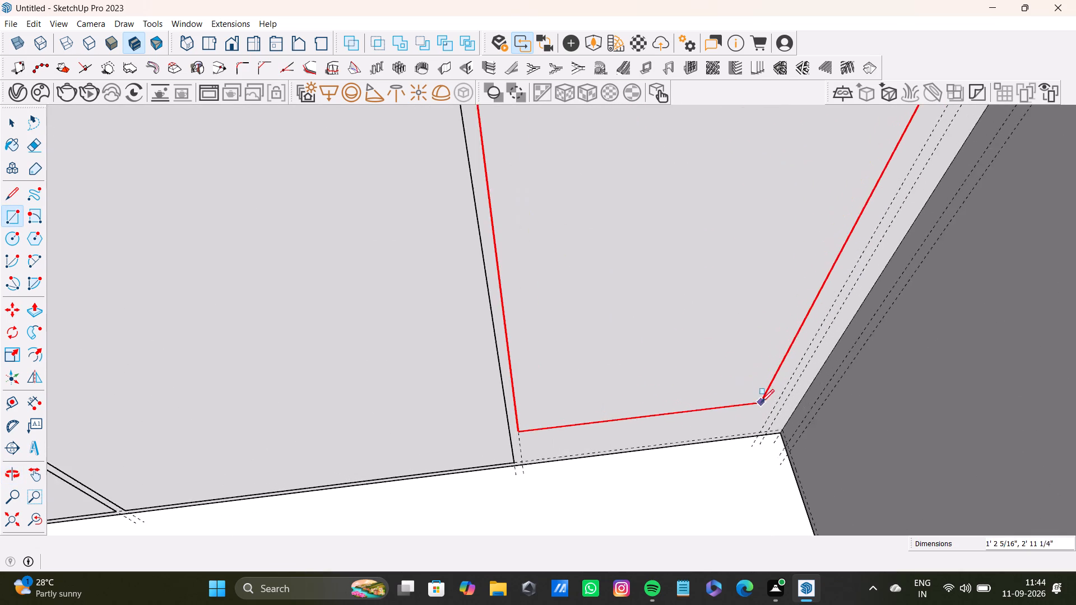
pyautogui.moveTo(761, 402); pyautogui.dragTo(757, 364, button='middle')
pyautogui.scroll(-1, 764, 361)
pyautogui.scroll(1, 762, 405)
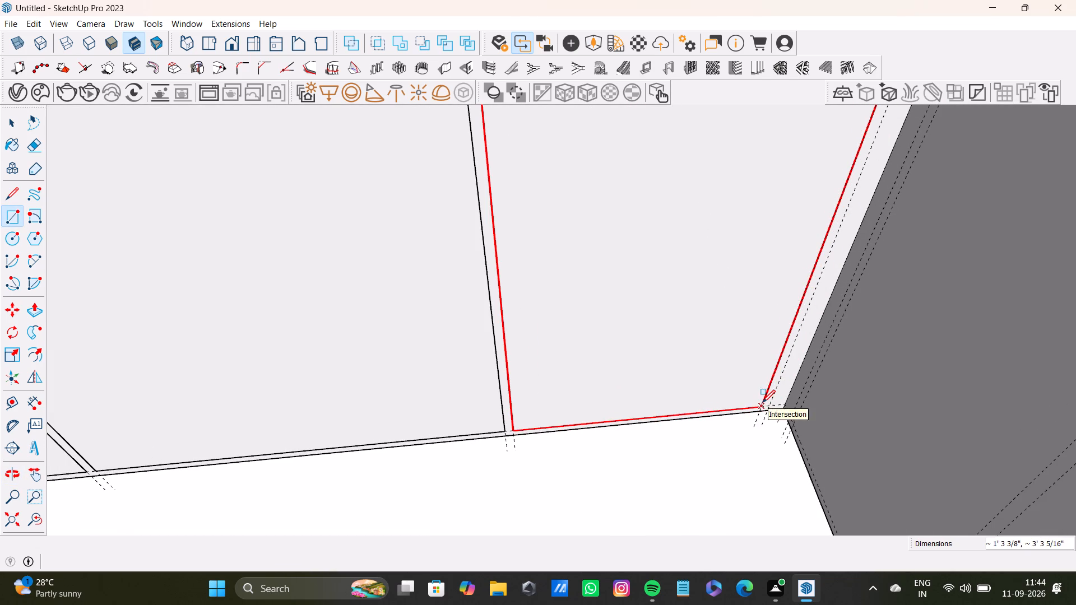
pyautogui.click(762, 403)
# Draw the first panel rectangle, about 1' by 3' 3 3/4", between the guides on the adjoining cabinet's front, beside the inner corner.
pyautogui.scroll(-5, 725, 400)
pyautogui.keyDown('shift'); pyautogui.moveTo(714, 396); pyautogui.dragTo(602, 486, button='middle'); pyautogui.keyUp('shift')
pyautogui.moveTo(618, 480); pyautogui.dragTo(821, 513, button='middle')
pyautogui.keyDown('shift'); pyautogui.moveTo(783, 320); pyautogui.dragTo(596, 474, button='middle'); pyautogui.keyUp('shift')
pyautogui.moveTo(602, 460); pyautogui.dragTo(691, 461, button='middle')
pyautogui.scroll(4, 630, 386)
pyautogui.keyDown('shift'); pyautogui.moveTo(660, 337); pyautogui.dragTo(560, 389, button='middle'); pyautogui.keyUp('shift')
pyautogui.keyDown('shift'); pyautogui.scroll(-1, 558, 391); pyautogui.keyUp('shift')
pyautogui.moveTo(553, 397); pyautogui.dragTo(591, 381, button='middle')
pyautogui.scroll(6, 546, 329)
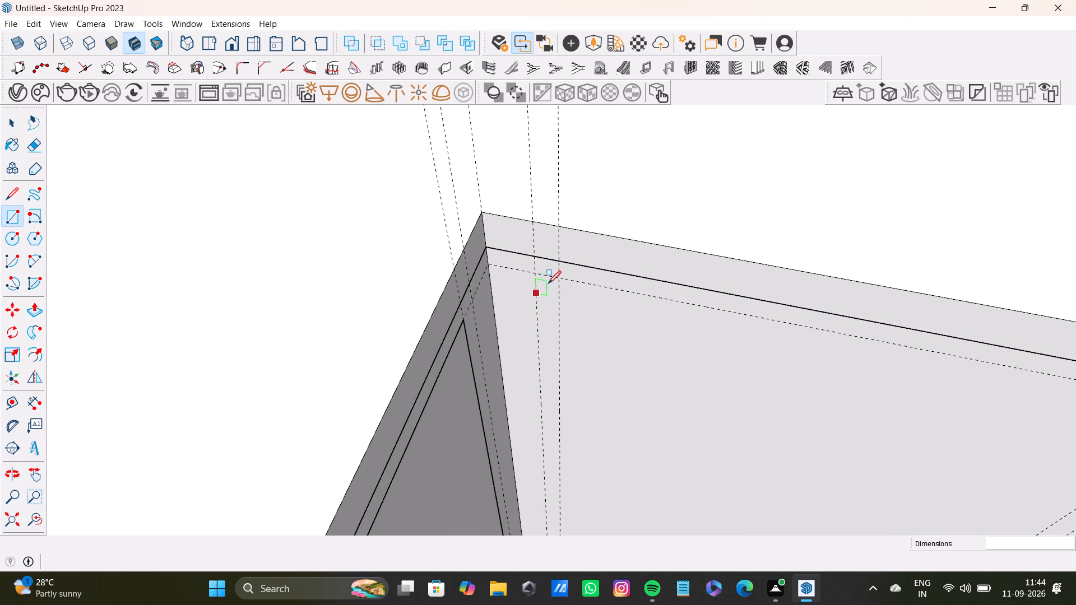
pyautogui.click(561, 280)
pyautogui.scroll(-4, 591, 376)
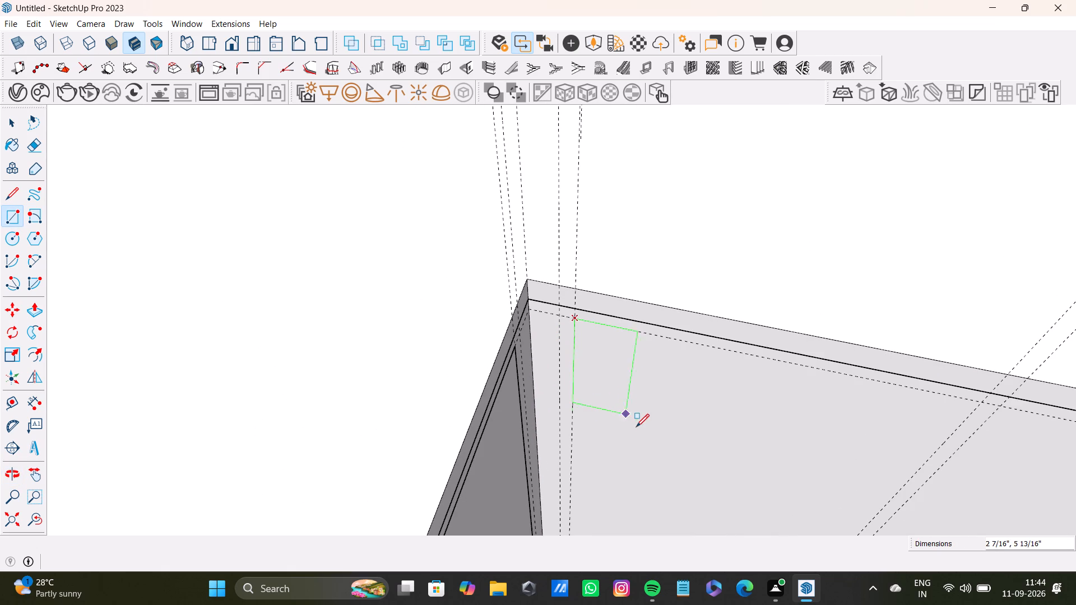
pyautogui.press('Left')
pyautogui.scroll(-5, 638, 452)
pyautogui.keyDown('shift'); pyautogui.moveTo(697, 474); pyautogui.dragTo(694, 449, button='middle'); pyautogui.keyUp('shift')
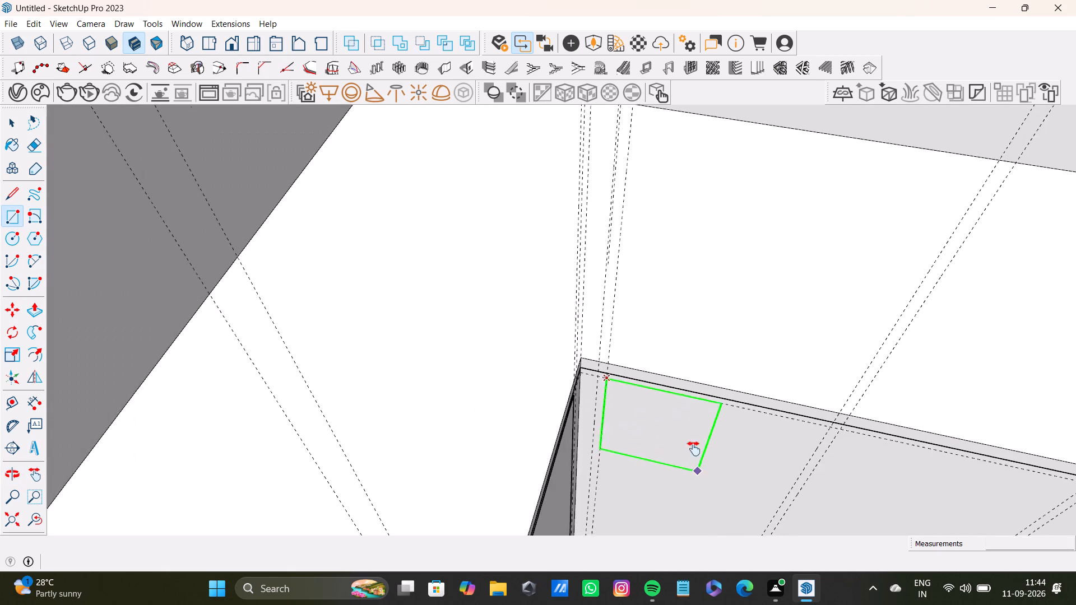
pyautogui.keyDown('shift'); pyautogui.moveTo(694, 449); pyautogui.dragTo(671, 393, button='middle'); pyautogui.keyUp('shift')
pyautogui.scroll(-3, 658, 449)
pyautogui.keyDown('shift'); pyautogui.moveTo(650, 460); pyautogui.dragTo(647, 381, button='middle'); pyautogui.keyUp('shift')
pyautogui.scroll(5, 650, 431)
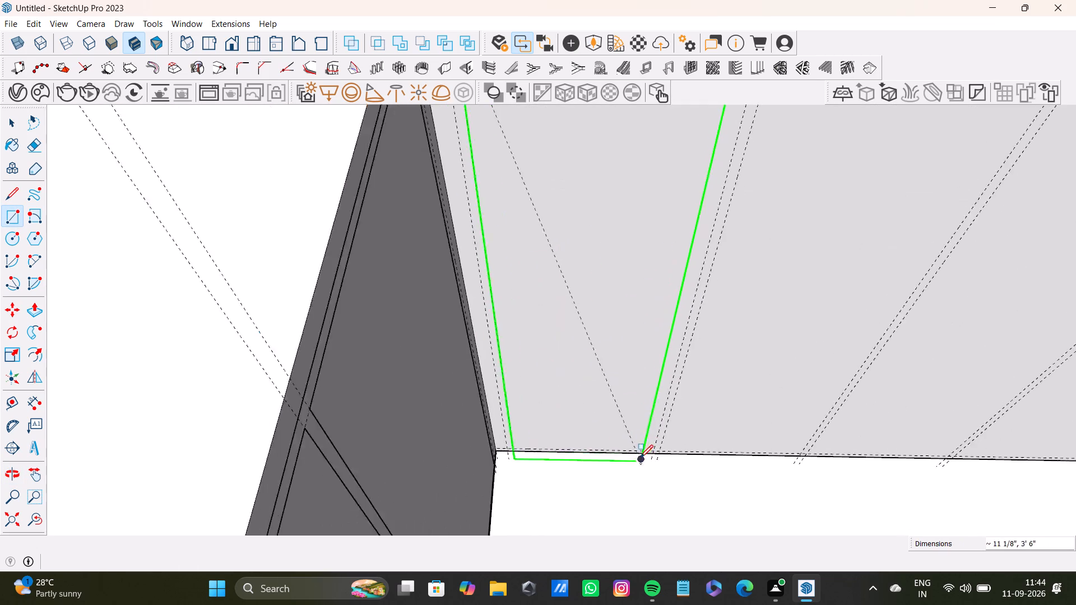
pyautogui.scroll(1, 640, 458)
pyautogui.keyDown('shift'); pyautogui.moveTo(636, 442); pyautogui.dragTo(635, 410, button='middle'); pyautogui.keyUp('shift')
pyautogui.scroll(3, 630, 417)
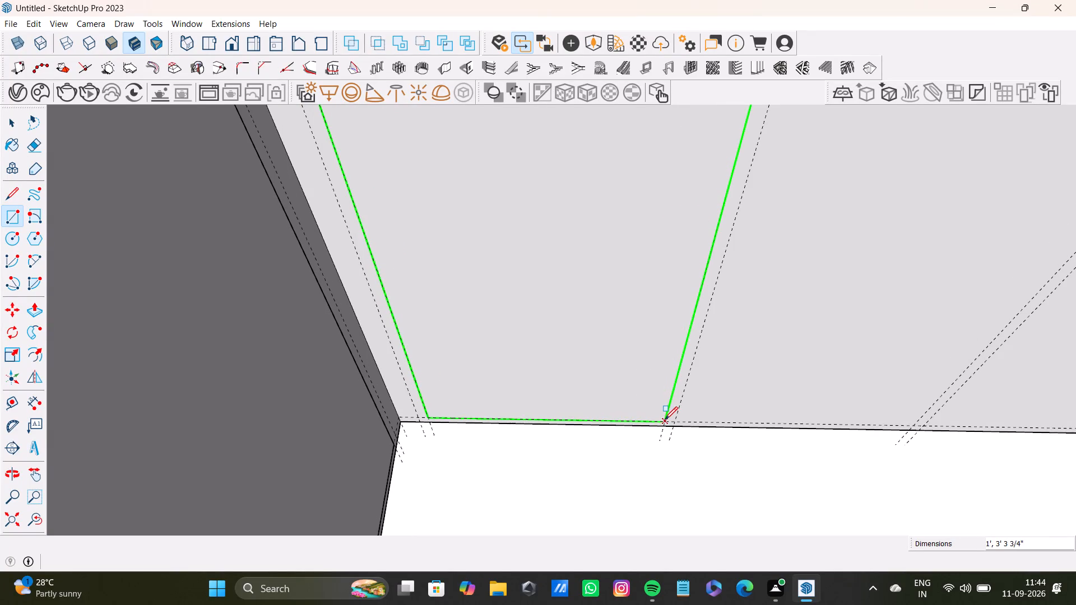
pyautogui.click(665, 421)
# Draw the second panel rectangle, about 1' wide and 3' 3 3/4" high, between the guides beside the adjoining cabinet's first panel.
pyautogui.scroll(-5, 655, 421)
pyautogui.keyDown('shift'); pyautogui.moveTo(679, 402); pyautogui.dragTo(597, 522, button='middle'); pyautogui.keyUp('shift')
pyautogui.scroll(-5, 609, 467)
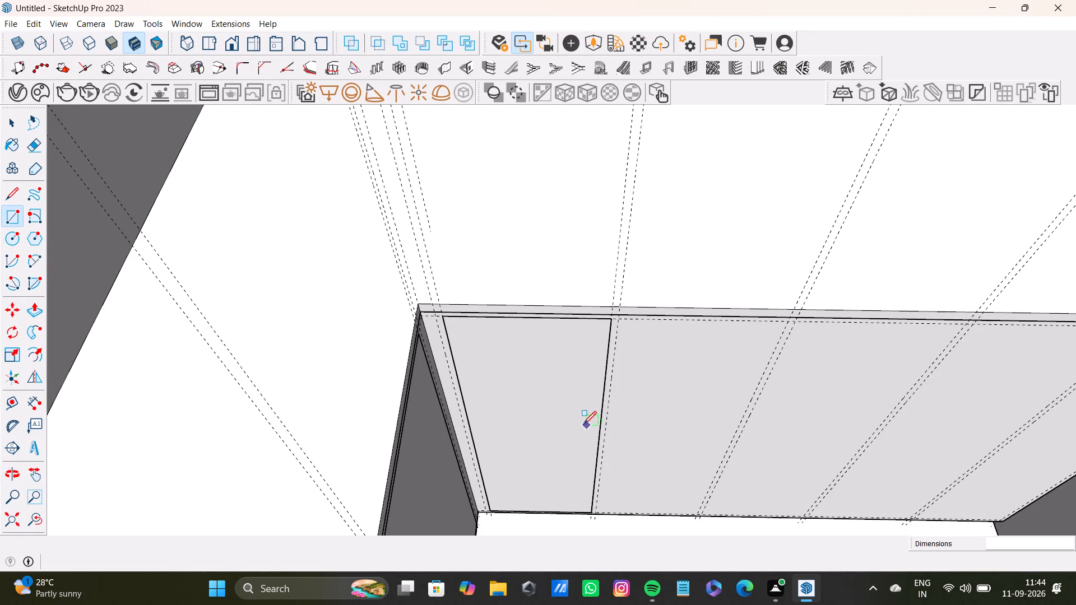
pyautogui.press('r')
pyautogui.press('r')
pyautogui.scroll(5, 622, 328)
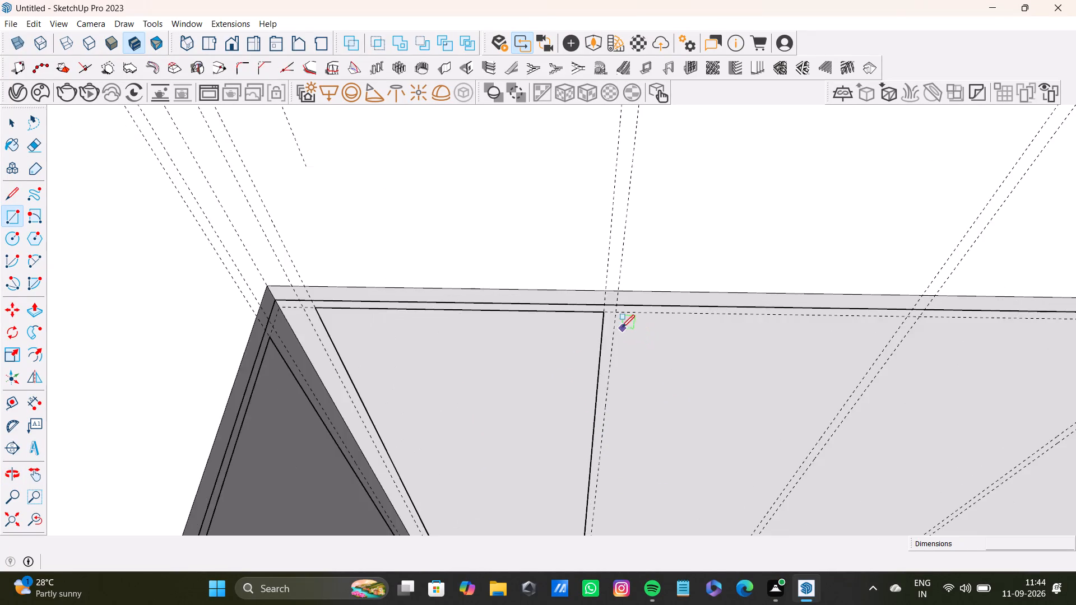
pyautogui.scroll(4, 622, 328)
pyautogui.click(614, 306)
pyautogui.scroll(-4, 760, 407)
pyautogui.keyDown('shift'); pyautogui.moveTo(772, 414); pyautogui.dragTo(690, 306, button='middle'); pyautogui.keyUp('shift')
pyautogui.scroll(-3, 690, 359)
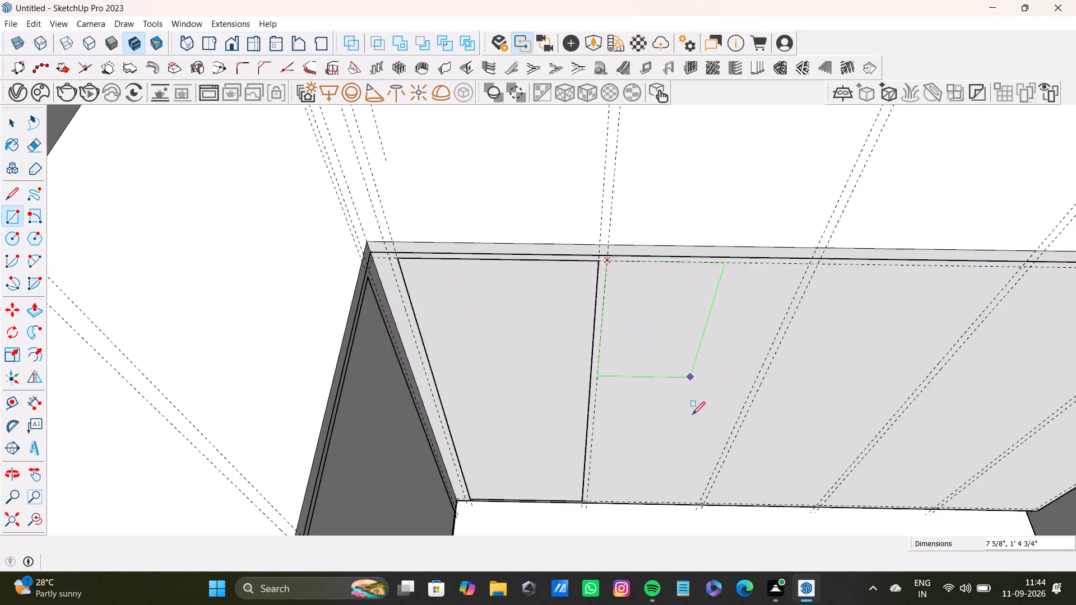
pyautogui.moveTo(692, 415); pyautogui.dragTo(680, 299, button='middle')
pyautogui.press('Left')
pyautogui.scroll(-2, 681, 390)
pyautogui.scroll(6, 681, 393)
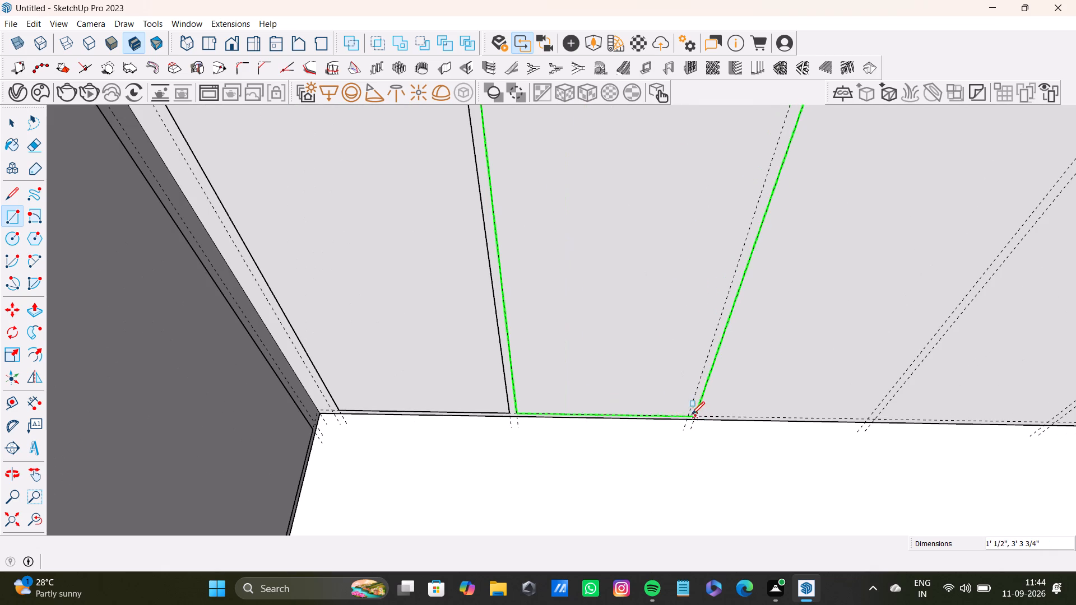
pyautogui.click(689, 414)
# Draw the third panel rectangle, about 1' by 3' 3 3/4", between the middle guides on the adjoining cabinet's front.
pyautogui.scroll(-8, 689, 381)
pyautogui.keyDown('shift'); pyautogui.moveTo(699, 317); pyautogui.dragTo(545, 390, button='middle'); pyautogui.keyUp('shift')
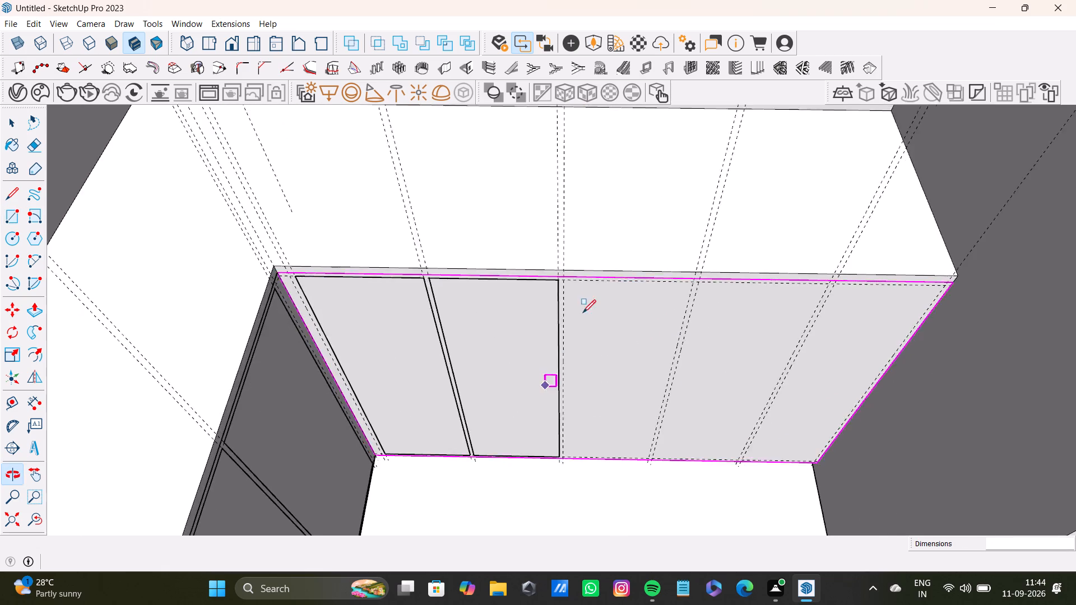
pyautogui.scroll(8, 588, 299)
pyautogui.click(536, 262)
pyautogui.scroll(-4, 685, 361)
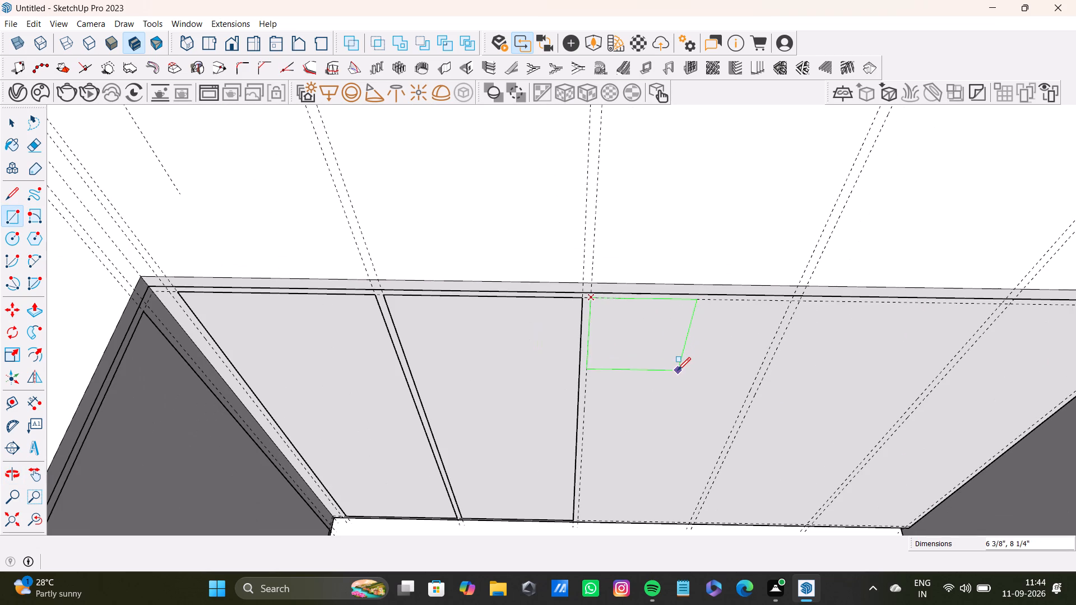
pyautogui.press('Left')
pyautogui.scroll(-4, 671, 370)
pyautogui.moveTo(674, 384); pyautogui.dragTo(668, 285, button='middle')
pyautogui.scroll(4, 661, 351)
pyautogui.moveTo(660, 407); pyautogui.dragTo(663, 333, button='middle')
pyautogui.click(699, 405)
# Draw the fourth panel rectangle, about 1' by 3' 3 3/4", between the guides beside the adjoining cabinet's third panel.
pyautogui.scroll(-4, 688, 391)
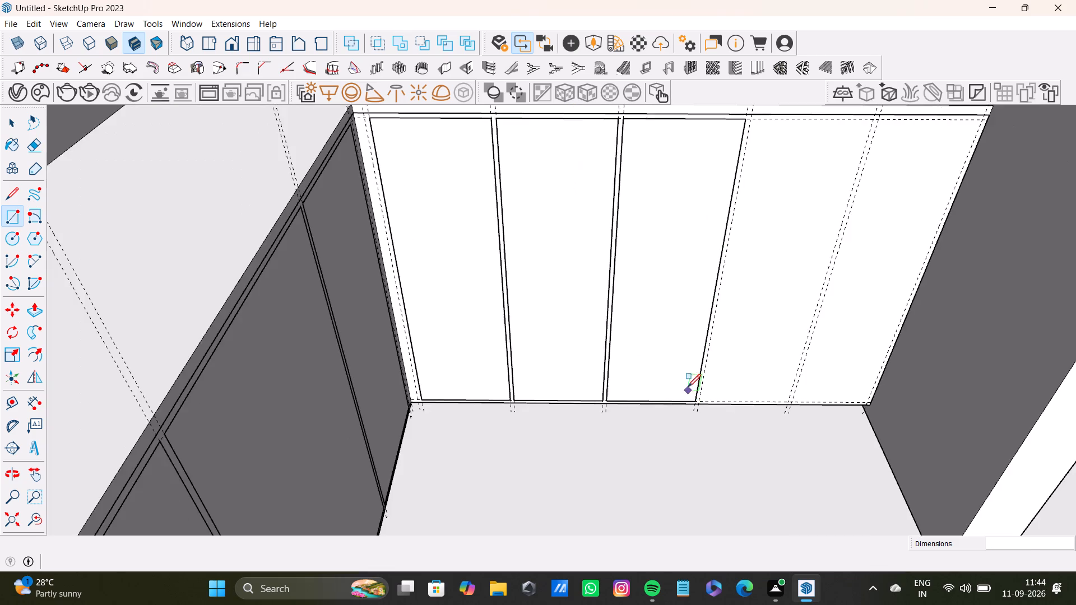
pyautogui.keyDown('shift'); pyautogui.moveTo(695, 371); pyautogui.dragTo(603, 498, button='middle'); pyautogui.keyUp('shift')
pyautogui.scroll(6, 640, 372)
pyautogui.click(620, 231)
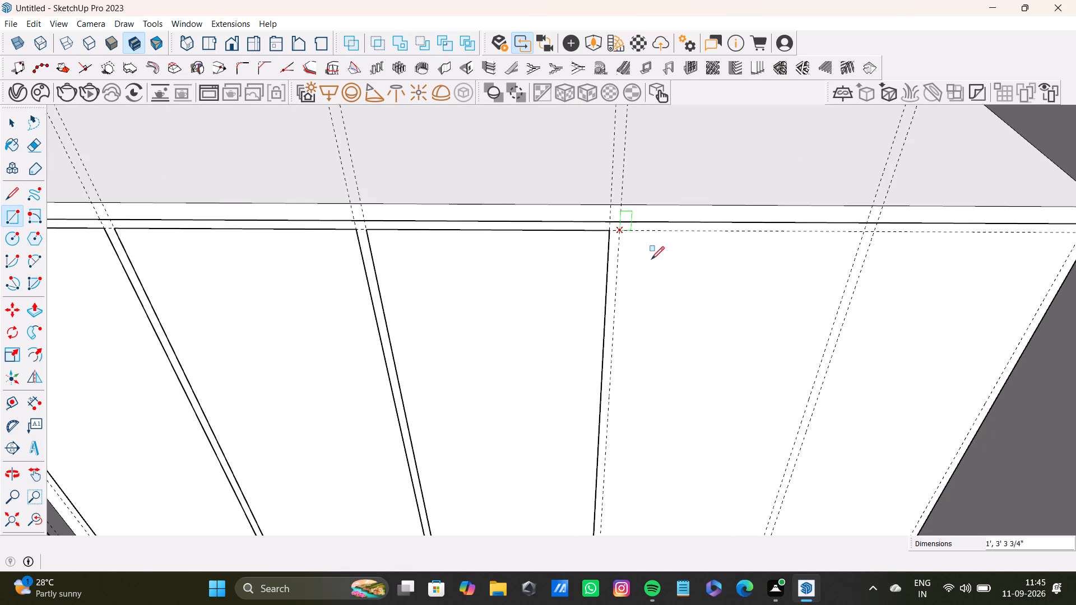
pyautogui.scroll(-3, 731, 394)
pyautogui.keyDown('shift'); pyautogui.moveTo(734, 412); pyautogui.dragTo(717, 356, button='middle'); pyautogui.keyUp('shift')
pyautogui.press('Left')
pyautogui.scroll(-4, 856, 418)
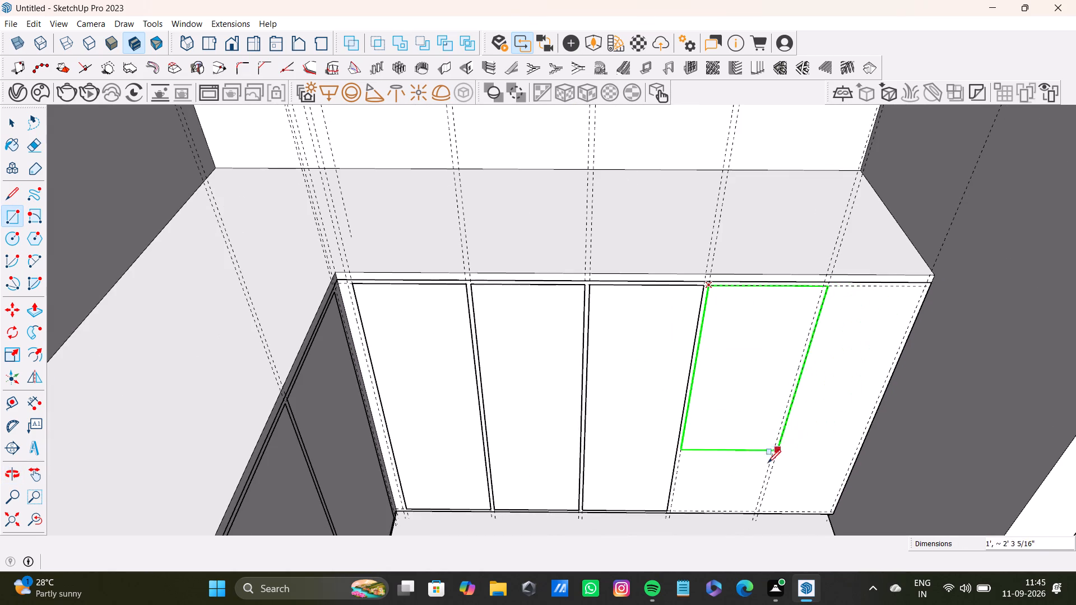
pyautogui.keyDown('shift'); pyautogui.moveTo(766, 463); pyautogui.dragTo(765, 406, button='middle'); pyautogui.keyUp('shift')
pyautogui.scroll(7, 754, 441)
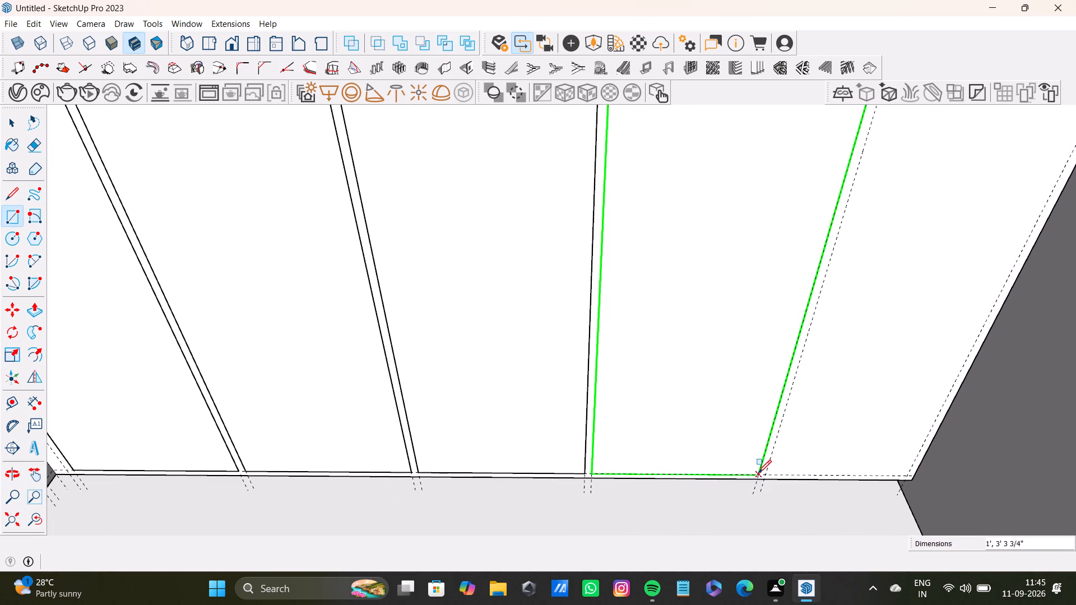
pyautogui.click(759, 471)
# Draw the fifth panel rectangle between the remaining guides at the far end of the adjoining cabinet's front.
pyautogui.scroll(-4, 749, 439)
pyautogui.keyDown('shift'); pyautogui.moveTo(745, 343); pyautogui.dragTo(581, 522, button='middle'); pyautogui.keyUp('shift')
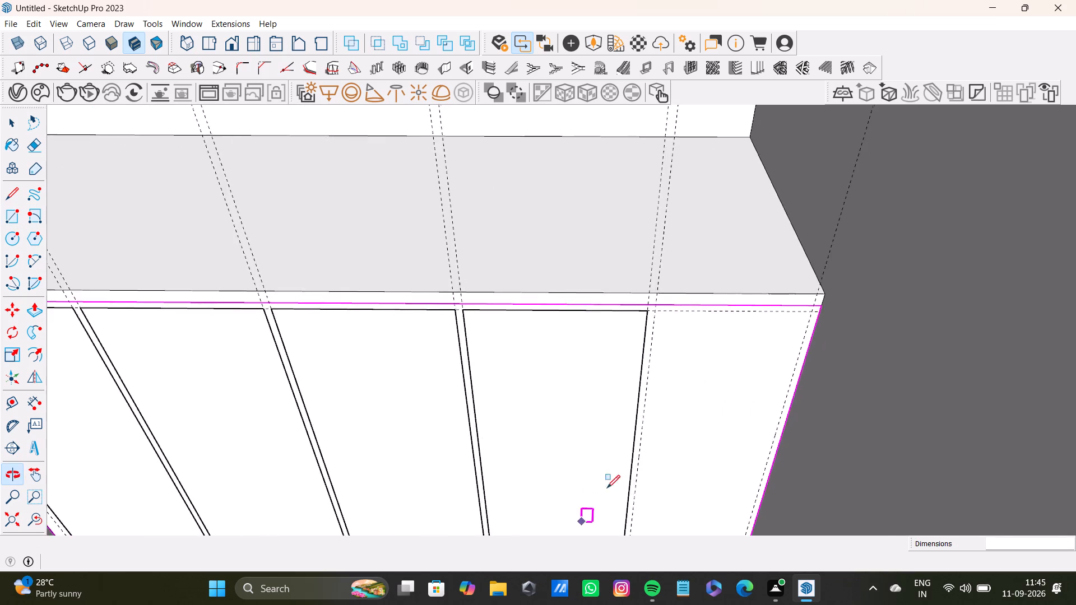
pyautogui.scroll(8, 672, 376)
pyautogui.click(638, 265)
pyautogui.scroll(-4, 703, 341)
pyautogui.keyDown('shift'); pyautogui.moveTo(731, 409); pyautogui.dragTo(732, 249, button='middle'); pyautogui.keyUp('shift')
pyautogui.scroll(-7, 749, 348)
pyautogui.keyDown('shift'); pyautogui.moveTo(734, 428); pyautogui.dragTo(742, 316, button='middle'); pyautogui.keyUp('shift')
pyautogui.scroll(-3, 750, 380)
pyautogui.scroll(2, 743, 420)
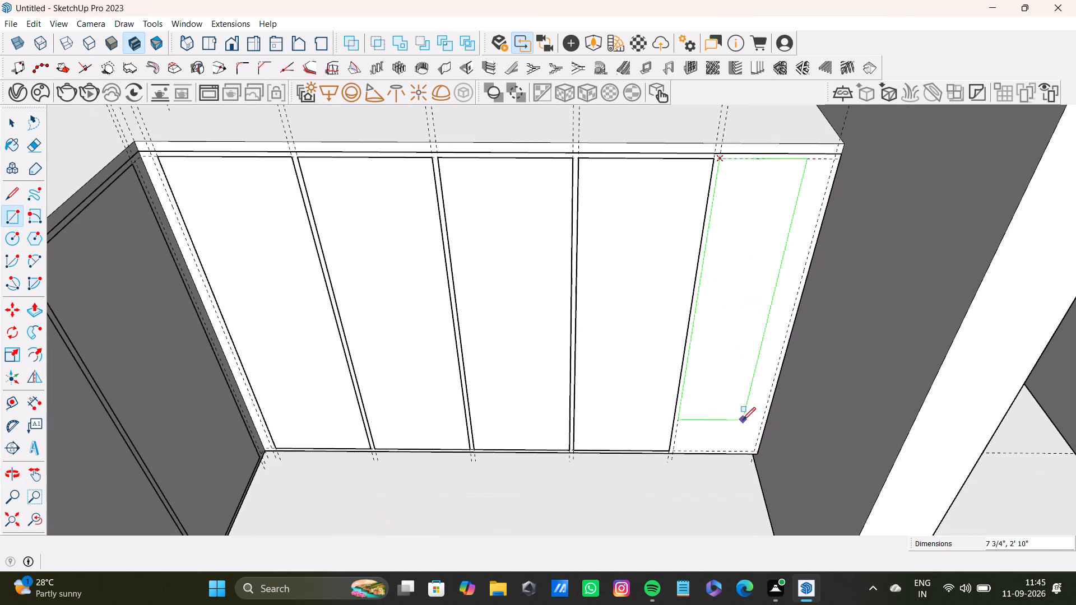
pyautogui.press('Left')
pyautogui.scroll(7, 740, 429)
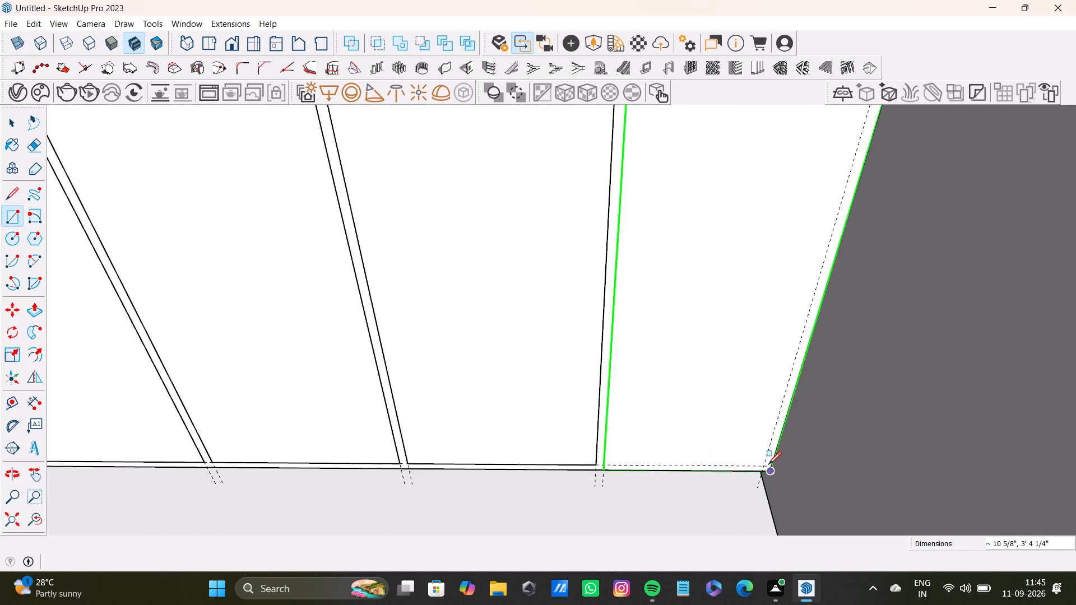
pyautogui.click(766, 465)
pyautogui.press('space')
# Push/Pull the side-wall countertop's front edge face outward about 1 1/16" to overhang the cabinet front.
pyautogui.scroll(-14, 678, 431)
pyautogui.keyDown('shift'); pyautogui.moveTo(478, 380); pyautogui.dragTo(720, 459, button='middle'); pyautogui.keyUp('shift')
pyautogui.moveTo(721, 457); pyautogui.dragTo(511, 514, button='middle')
pyautogui.scroll(-4, 536, 402)
pyautogui.keyDown('shift'); pyautogui.moveTo(511, 388); pyautogui.dragTo(790, 439, button='middle'); pyautogui.keyUp('shift')
pyautogui.scroll(4, 734, 481)
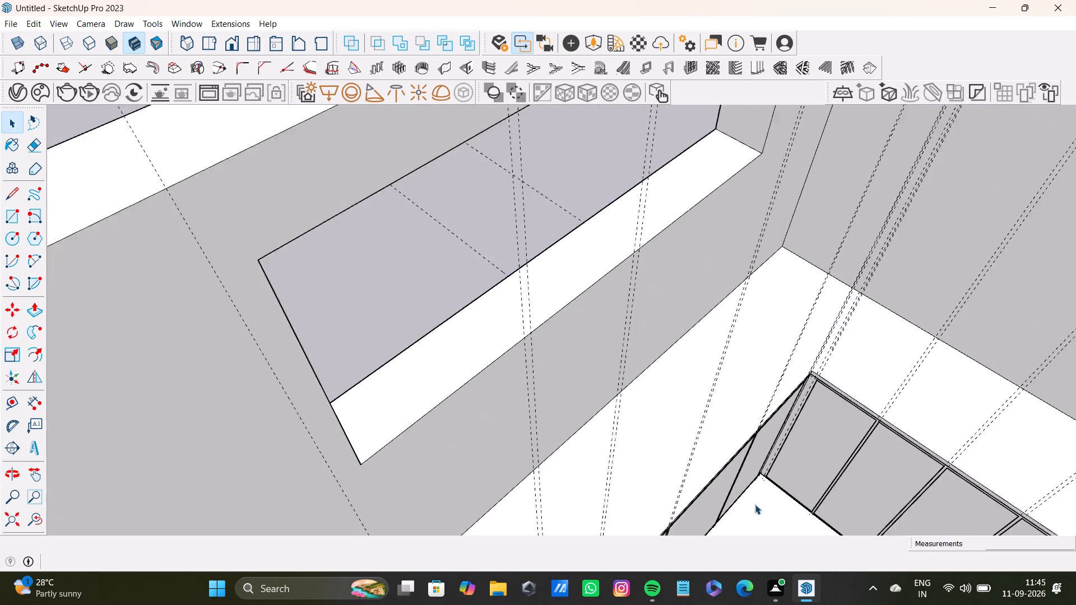
pyautogui.scroll(2, 755, 504)
pyautogui.moveTo(755, 504); pyautogui.dragTo(611, 490, button='middle')
pyautogui.scroll(-1, 611, 490)
pyautogui.keyDown('shift'); pyautogui.scroll(1, 610, 489); pyautogui.keyUp('shift')
pyautogui.keyDown('shift'); pyautogui.moveTo(610, 489); pyautogui.dragTo(885, 353, button='middle'); pyautogui.keyUp('shift')
pyautogui.scroll(2, 521, 435)
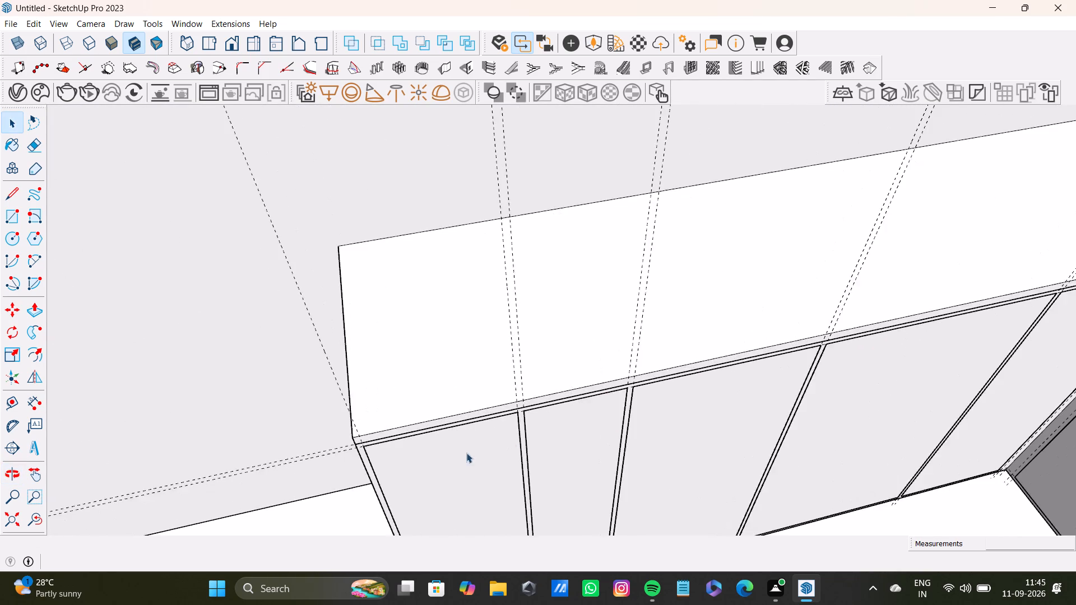
pyautogui.scroll(2, 466, 453)
pyautogui.moveTo(466, 453); pyautogui.dragTo(512, 358, button='middle')
pyautogui.scroll(7, 418, 318)
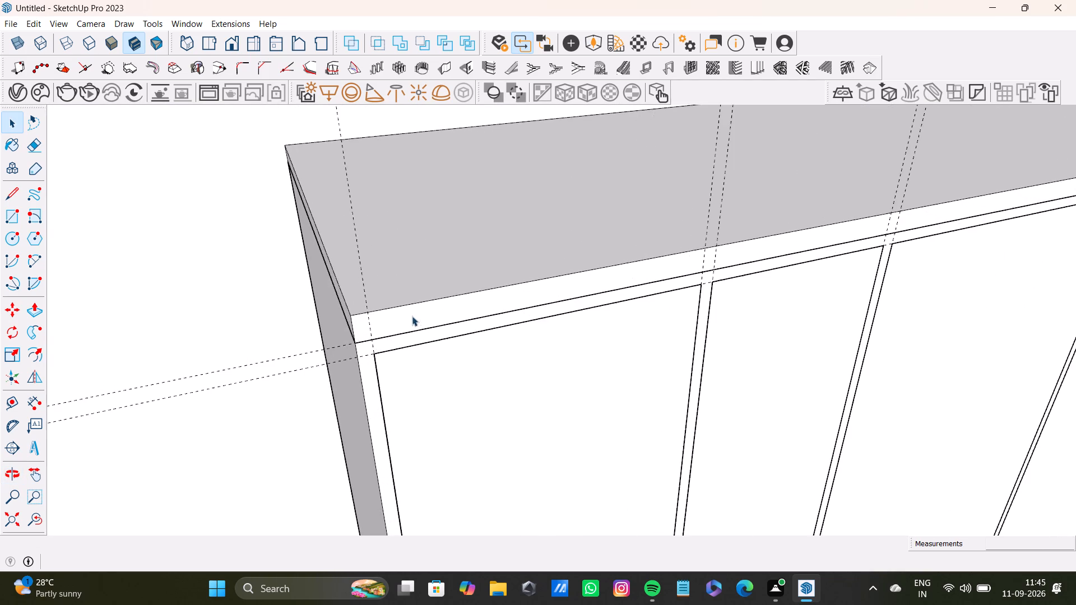
pyautogui.moveTo(407, 313); pyautogui.dragTo(479, 286, button='middle')
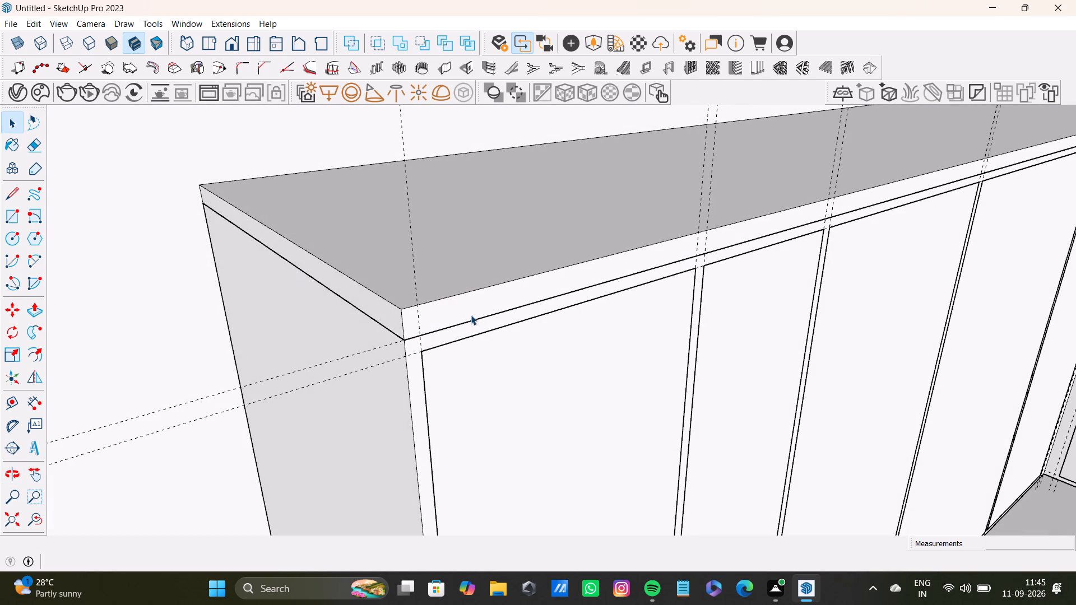
pyautogui.click(460, 300)
pyautogui.press('p')
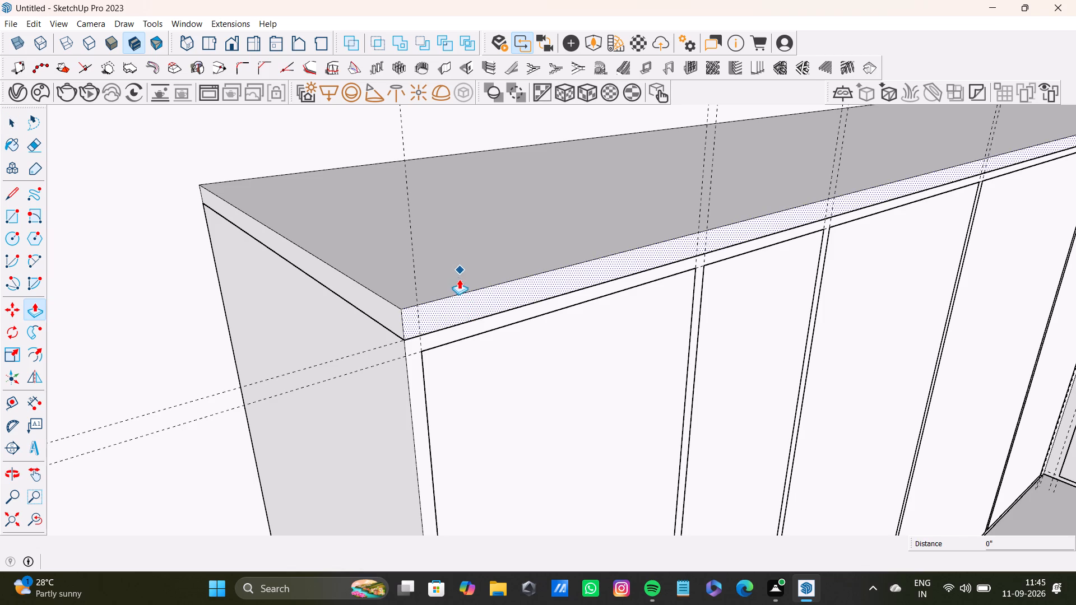
pyautogui.moveTo(469, 301); pyautogui.dragTo(490, 311)
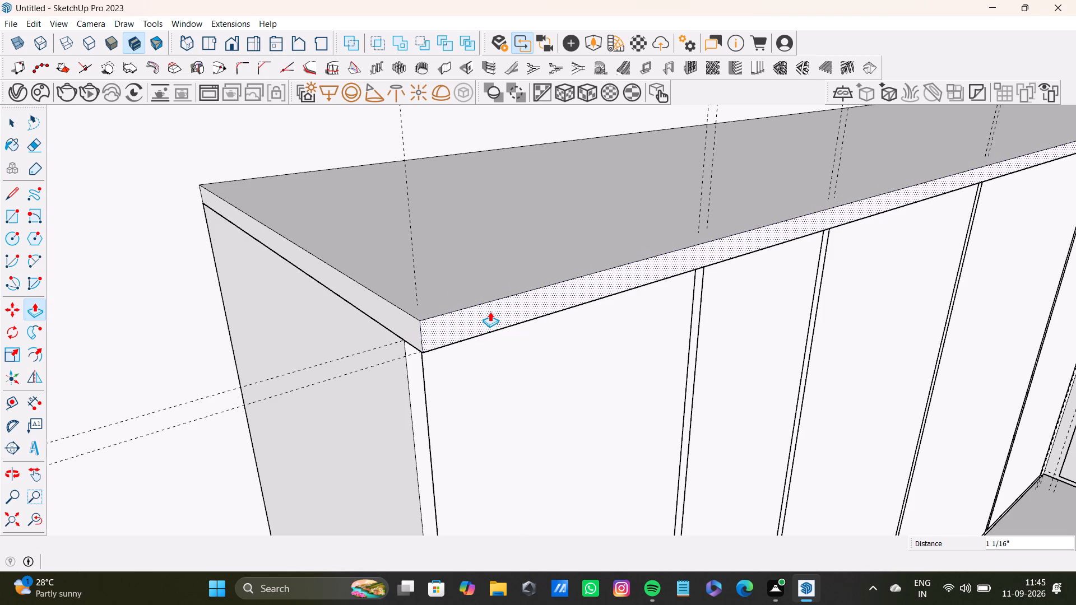
# Push/Pull the adjoining cabinet's countertop front edge face outward to overhang its front panels.
pyautogui.scroll(-5, 490, 311)
pyautogui.keyDown('shift'); pyautogui.moveTo(688, 230); pyautogui.dragTo(198, 327, button='middle'); pyautogui.keyUp('shift')
pyautogui.scroll(7, 713, 287)
pyautogui.keyDown('shift'); pyautogui.moveTo(764, 226); pyautogui.dragTo(483, 387, button='middle'); pyautogui.keyUp('shift')
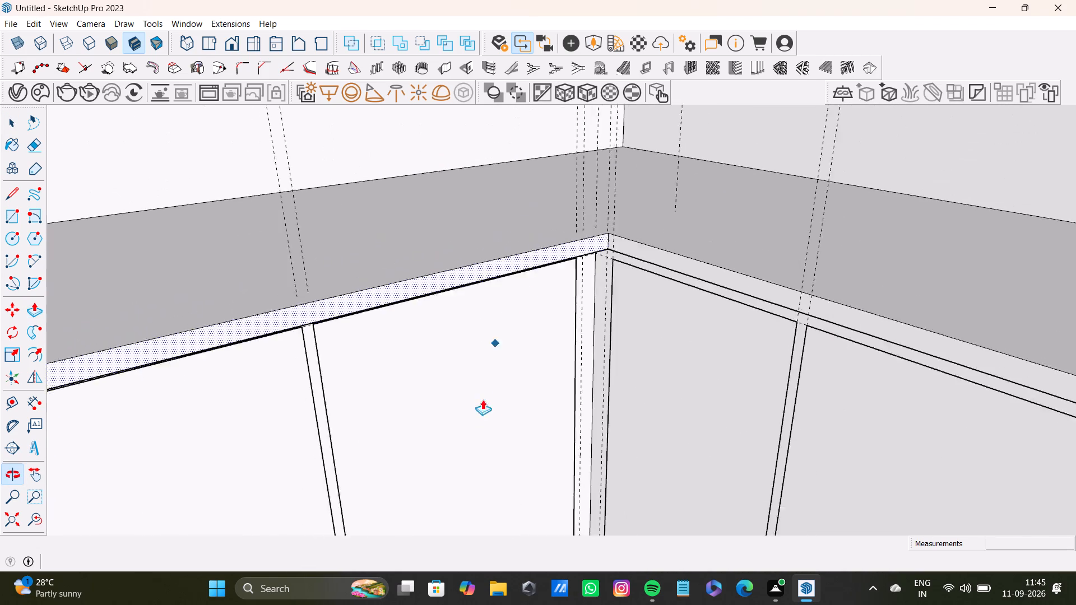
pyautogui.moveTo(492, 406); pyautogui.dragTo(659, 444, button='middle')
pyautogui.press('space')
pyautogui.scroll(3, 732, 332)
pyautogui.click(722, 259)
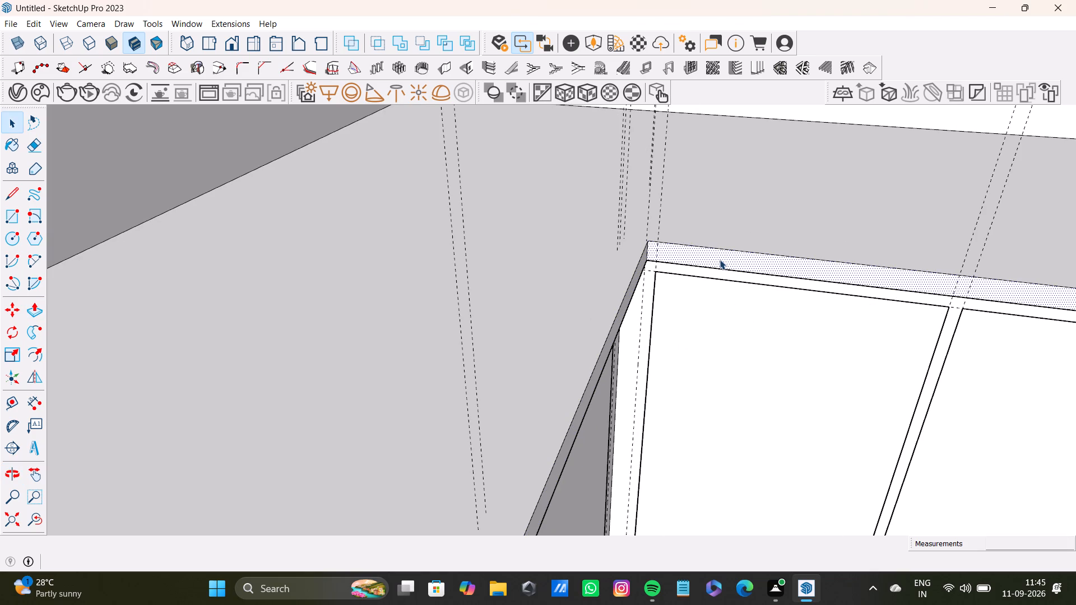
pyautogui.press('p')
pyautogui.moveTo(720, 259); pyautogui.dragTo(657, 261)
pyautogui.press('space')
# Push/Pull the first panel at the side-wall cabinet's open end outward about 11/16".
pyautogui.scroll(-4, 661, 274)
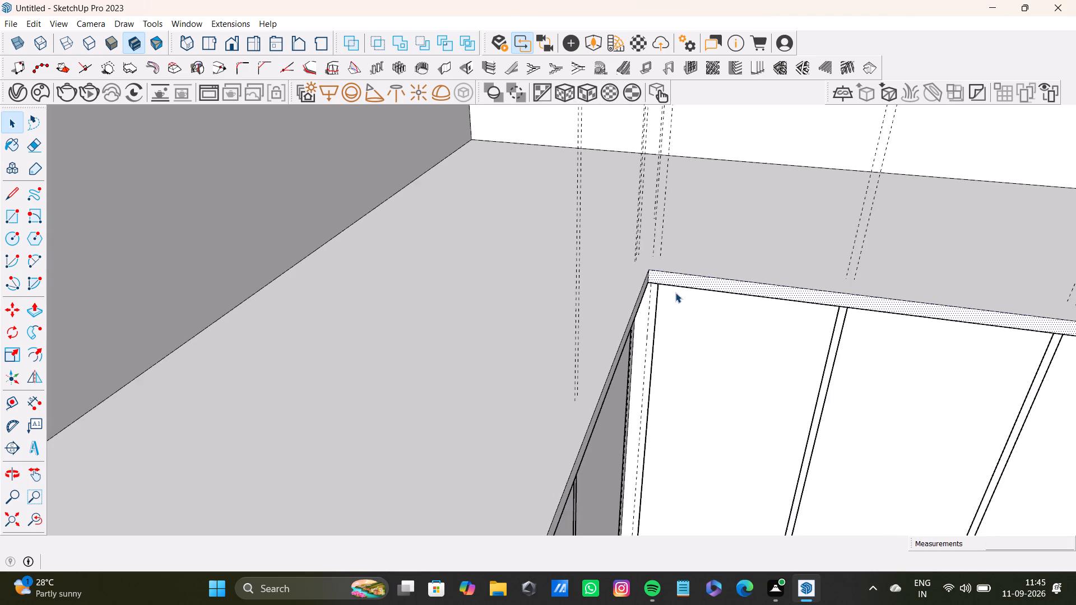
pyautogui.scroll(-15, 675, 292)
pyautogui.keyDown('shift'); pyautogui.scroll(1, 695, 364); pyautogui.keyUp('shift')
pyautogui.keyDown('shift'); pyautogui.moveTo(695, 365); pyautogui.dragTo(694, 210, button='middle'); pyautogui.keyUp('shift')
pyautogui.scroll(4, 701, 300)
pyautogui.moveTo(695, 299); pyautogui.dragTo(679, 298, button='middle')
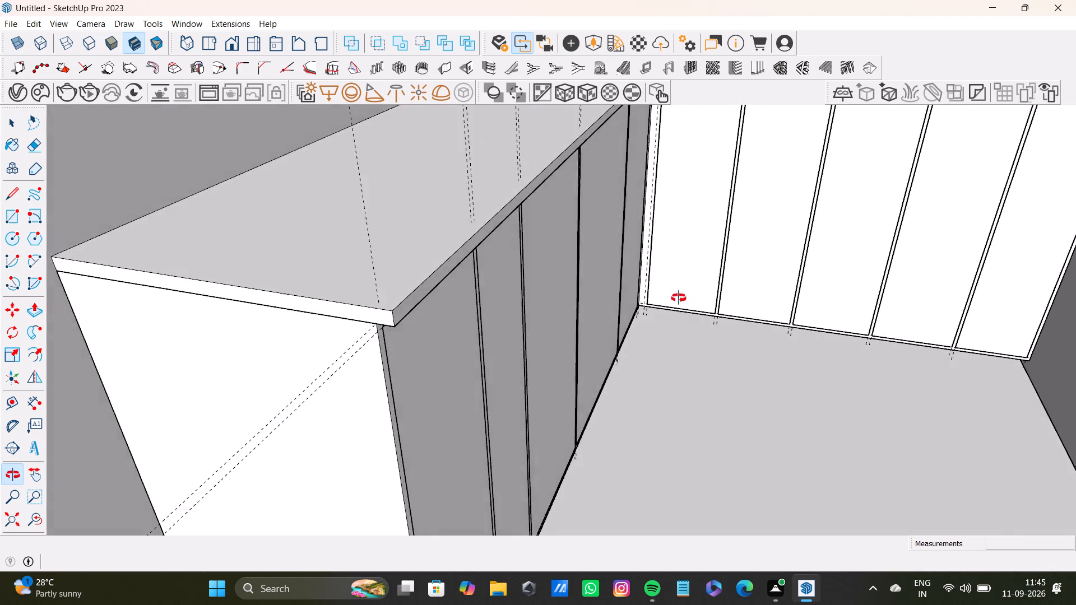
pyautogui.moveTo(679, 298); pyautogui.dragTo(680, 184, button='middle')
pyautogui.click(433, 238)
pyautogui.scroll(-3, 484, 266)
pyautogui.keyDown('shift'); pyautogui.moveTo(545, 300); pyautogui.dragTo(550, 353, button='middle'); pyautogui.keyUp('shift')
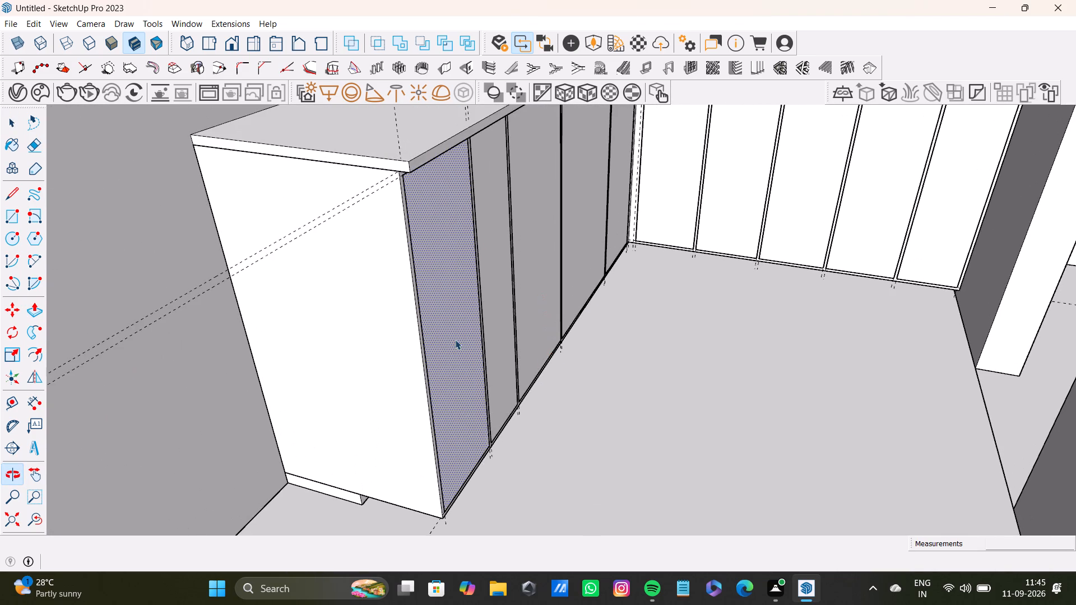
pyautogui.moveTo(535, 344); pyautogui.dragTo(496, 353, button='middle')
pyautogui.press('p')
pyautogui.moveTo(412, 346); pyautogui.dragTo(418, 346)
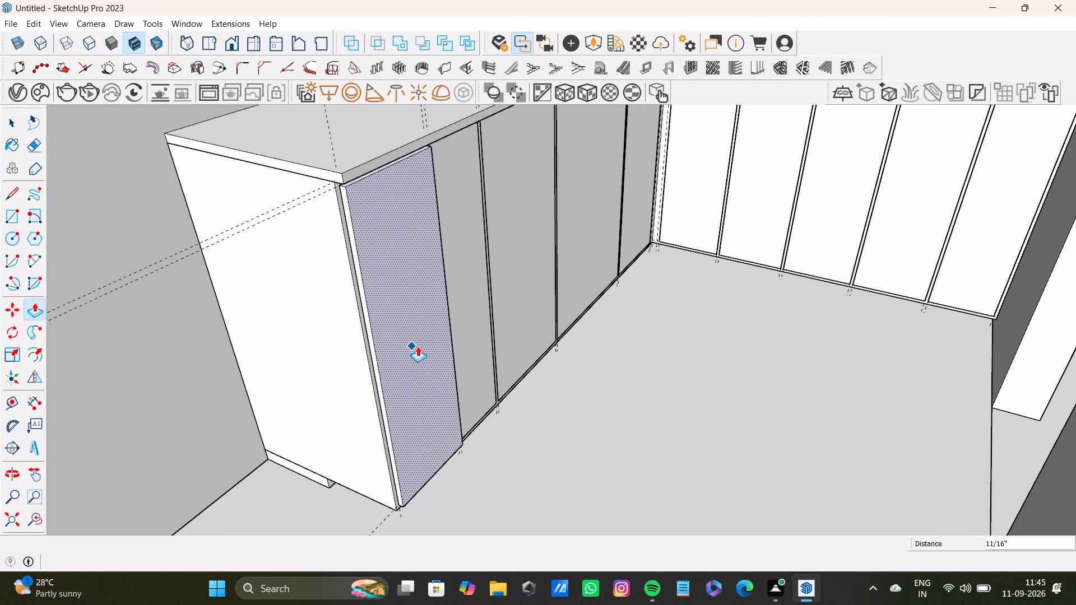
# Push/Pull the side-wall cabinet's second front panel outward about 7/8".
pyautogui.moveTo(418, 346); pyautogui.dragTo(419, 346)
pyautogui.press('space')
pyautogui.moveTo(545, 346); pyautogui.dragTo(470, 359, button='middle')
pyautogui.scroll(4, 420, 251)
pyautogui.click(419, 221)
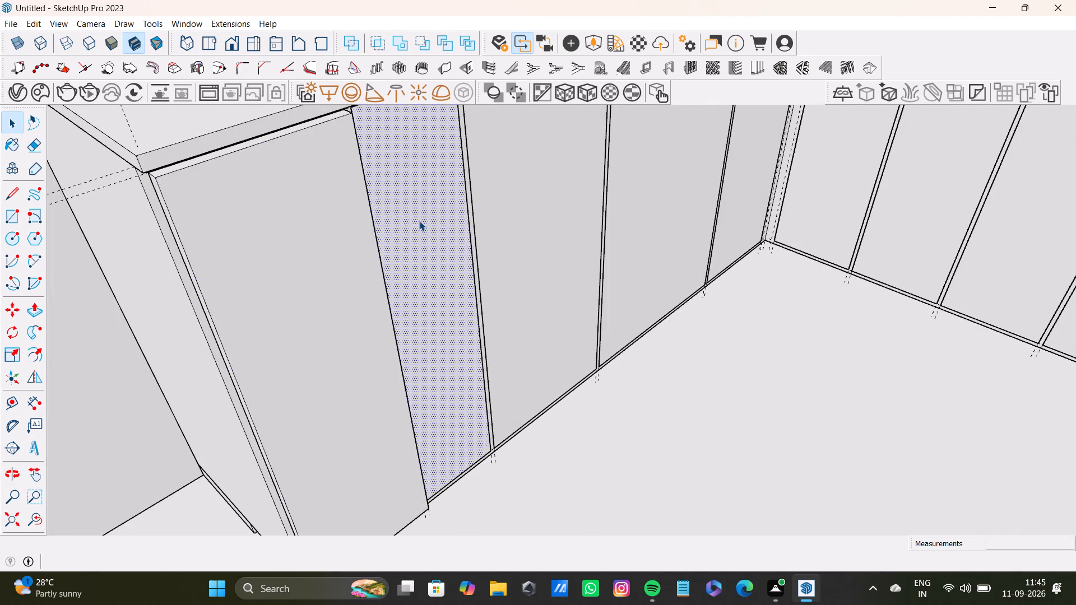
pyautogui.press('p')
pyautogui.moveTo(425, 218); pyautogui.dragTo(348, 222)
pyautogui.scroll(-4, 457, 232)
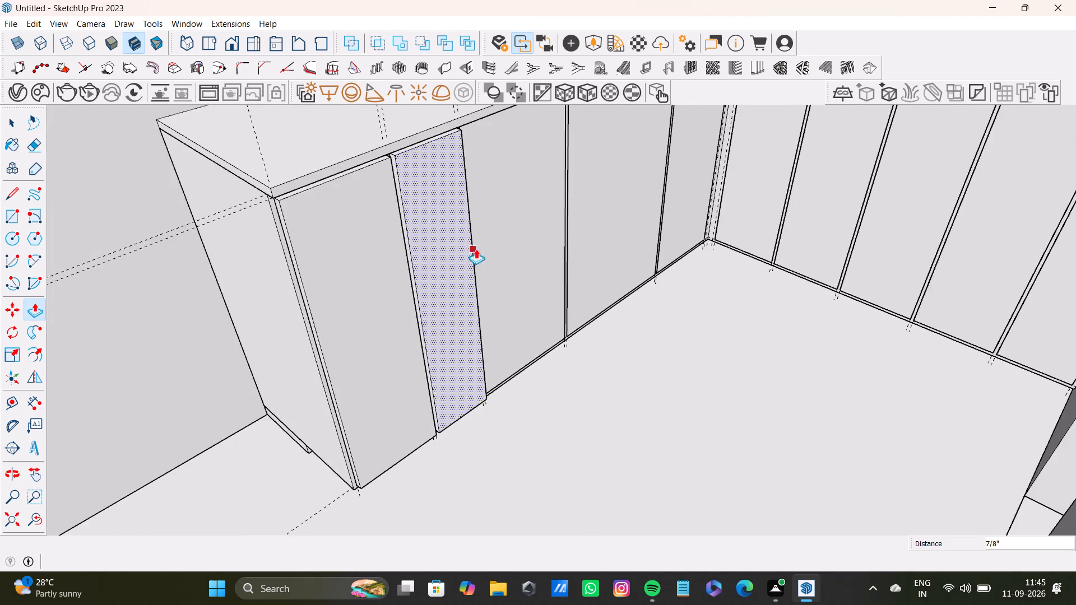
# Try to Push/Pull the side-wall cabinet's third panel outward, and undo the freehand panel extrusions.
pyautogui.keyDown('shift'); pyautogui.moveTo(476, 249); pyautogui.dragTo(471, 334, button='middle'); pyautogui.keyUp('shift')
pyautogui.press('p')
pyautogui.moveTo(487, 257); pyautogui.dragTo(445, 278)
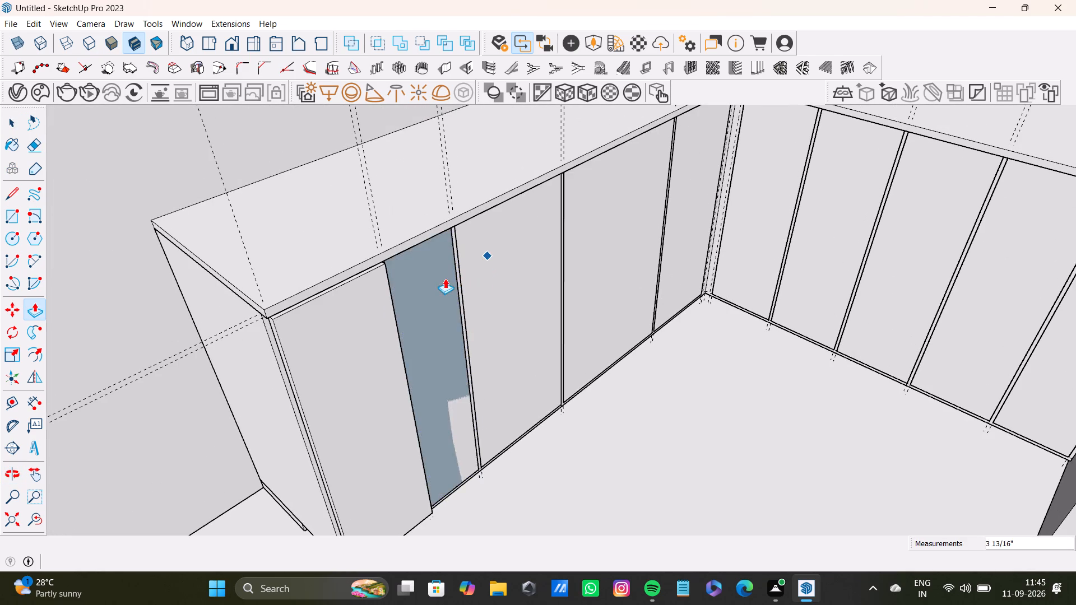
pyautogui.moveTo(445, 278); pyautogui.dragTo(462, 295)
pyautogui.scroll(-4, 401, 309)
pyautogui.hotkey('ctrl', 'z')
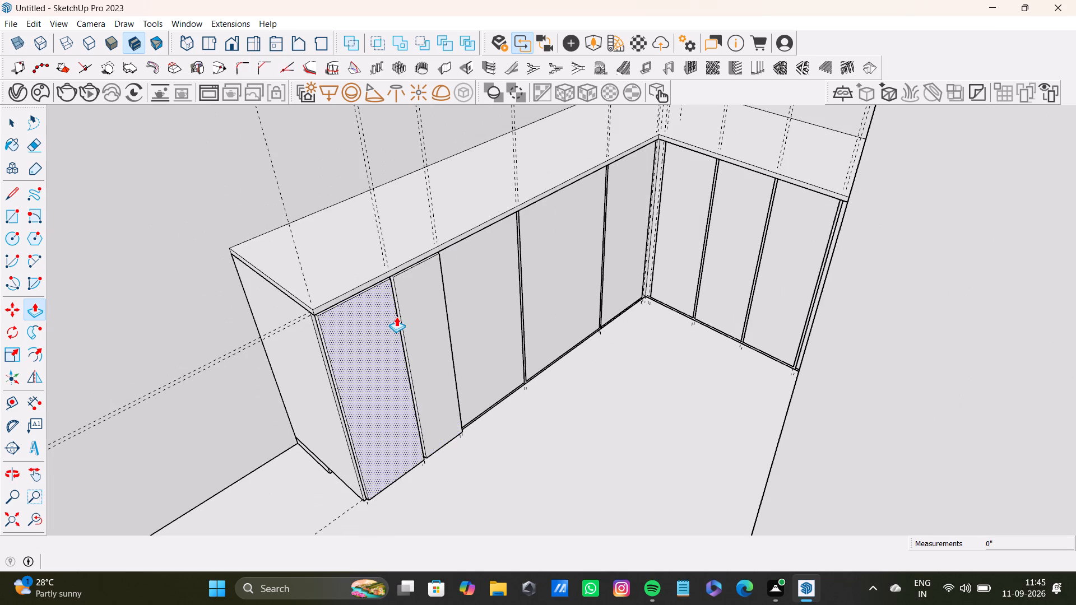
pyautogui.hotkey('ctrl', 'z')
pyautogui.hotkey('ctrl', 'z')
# Push/Pull the first panel at the side-wall cabinet's open end outward 0.8".
pyautogui.moveTo(403, 367); pyautogui.dragTo(442, 337, button='middle')
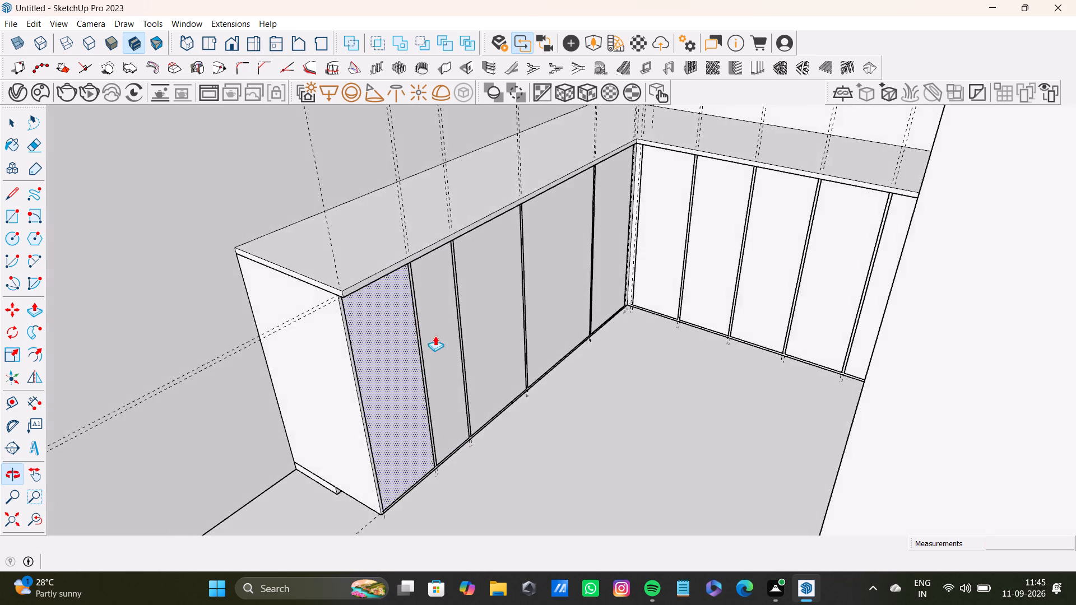
pyautogui.scroll(-1, 382, 333)
pyautogui.click(368, 336)
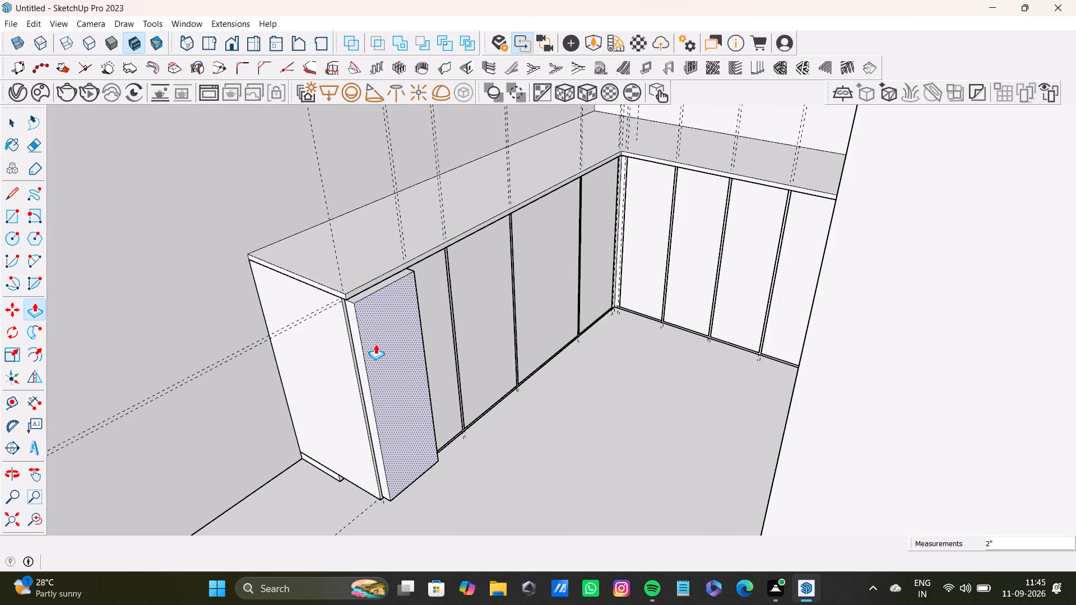
pyautogui.write('0.')
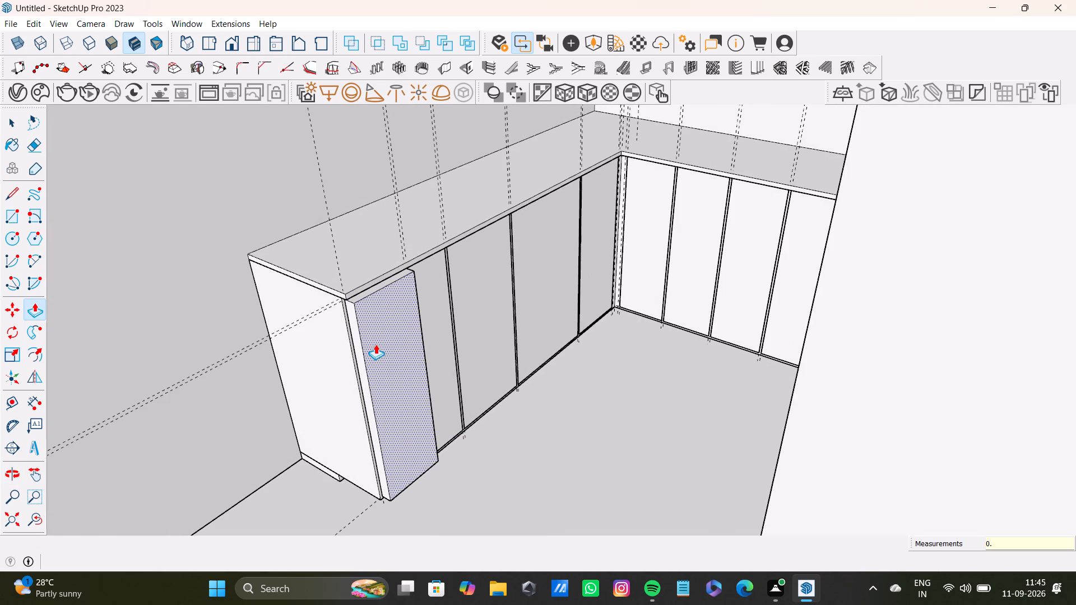
pyautogui.press('8')
pyautogui.hotkey('shift', '"')
pyautogui.press('Return')
# Push/Pull the side-wall cabinet's remaining four front panels outward about 13/16" to match the first panel.
pyautogui.moveTo(432, 282); pyautogui.dragTo(410, 305)
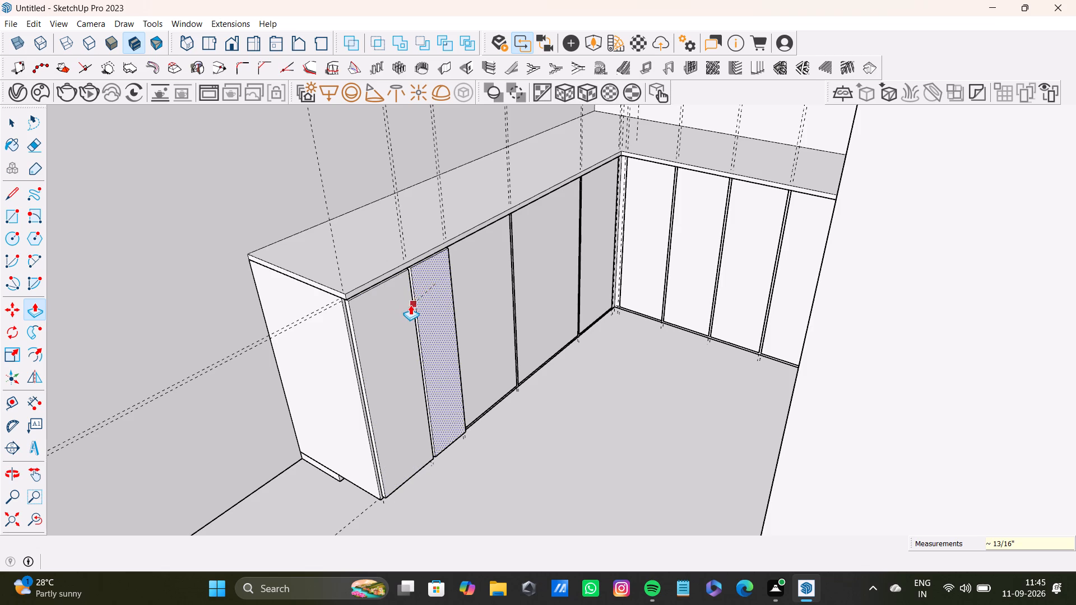
pyautogui.moveTo(410, 305); pyautogui.dragTo(410, 305)
pyautogui.moveTo(475, 257); pyautogui.dragTo(438, 287)
pyautogui.moveTo(537, 231); pyautogui.dragTo(498, 255)
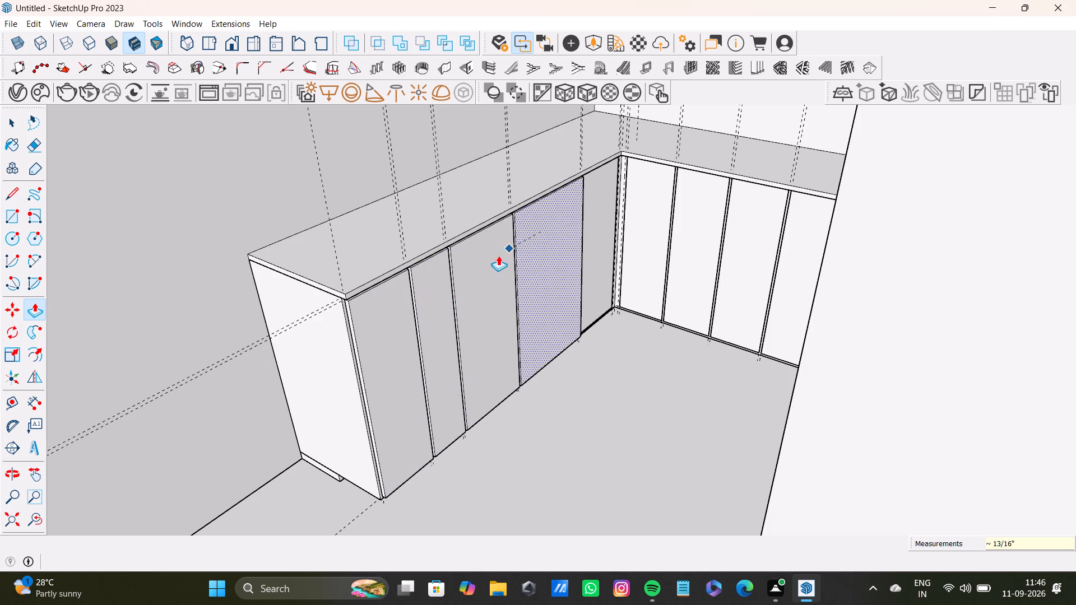
pyautogui.moveTo(498, 255); pyautogui.dragTo(492, 251)
pyautogui.moveTo(599, 194); pyautogui.dragTo(553, 225)
# Push/Pull the adjoining cabinet's first panel, next to the inside corner, outward 0.8".
pyautogui.scroll(10, 599, 188)
pyautogui.moveTo(628, 178); pyautogui.dragTo(664, 194, button='middle')
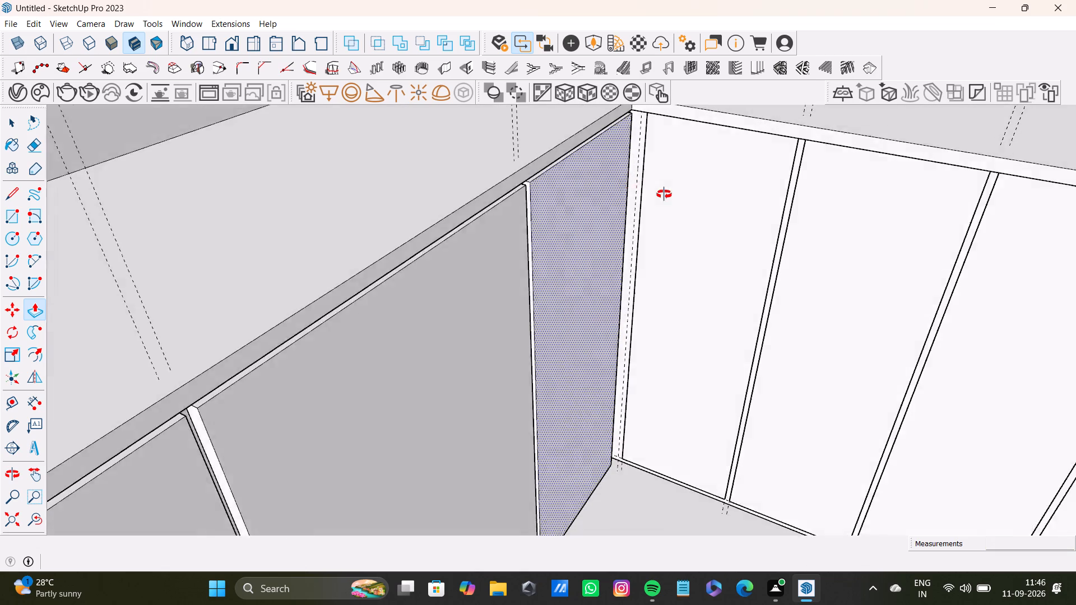
pyautogui.moveTo(664, 194); pyautogui.dragTo(666, 193, button='middle')
pyautogui.moveTo(668, 162); pyautogui.dragTo(662, 170)
pyautogui.write('0.')
pyautogui.write('8"')
pyautogui.press('Return')
# Examine the inside corner where the raised panels of the two cabinets meet beneath the countertop.
pyautogui.keyDown('shift'); pyautogui.moveTo(718, 193); pyautogui.dragTo(619, 240, button='middle'); pyautogui.keyUp('shift')
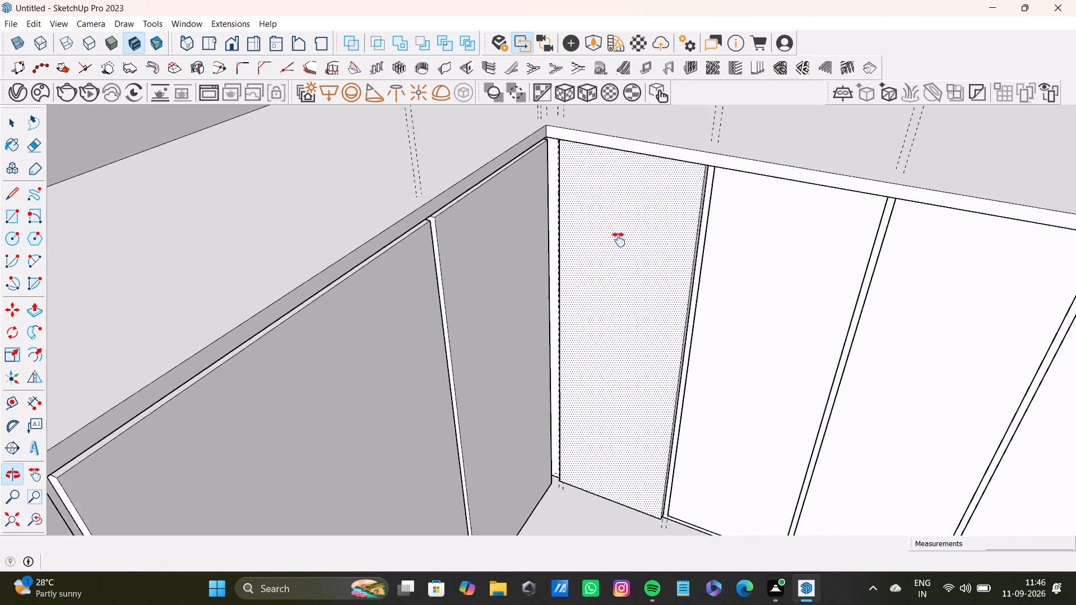
pyautogui.keyDown('shift'); pyautogui.moveTo(619, 240); pyautogui.dragTo(609, 269, button='middle'); pyautogui.keyUp('shift')
pyautogui.moveTo(618, 272); pyautogui.dragTo(511, 175, button='middle')
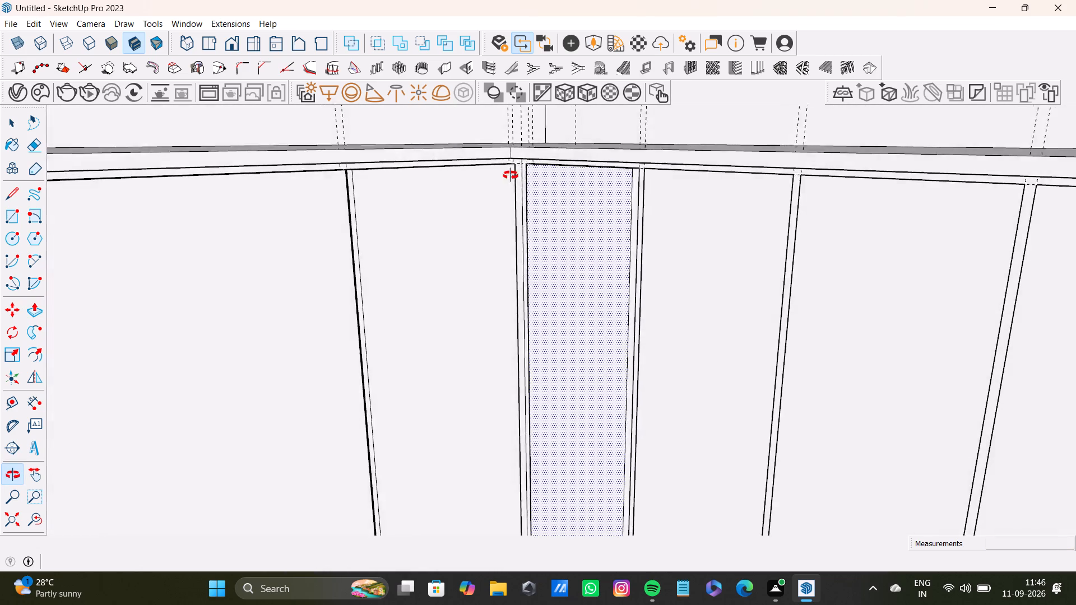
pyautogui.moveTo(511, 175); pyautogui.dragTo(483, 176, button='middle')
pyautogui.scroll(7, 557, 214)
pyautogui.moveTo(551, 153); pyautogui.dragTo(618, 175, button='middle')
pyautogui.scroll(12, 444, 115)
pyautogui.moveTo(470, 132); pyautogui.dragTo(575, 226, button='middle')
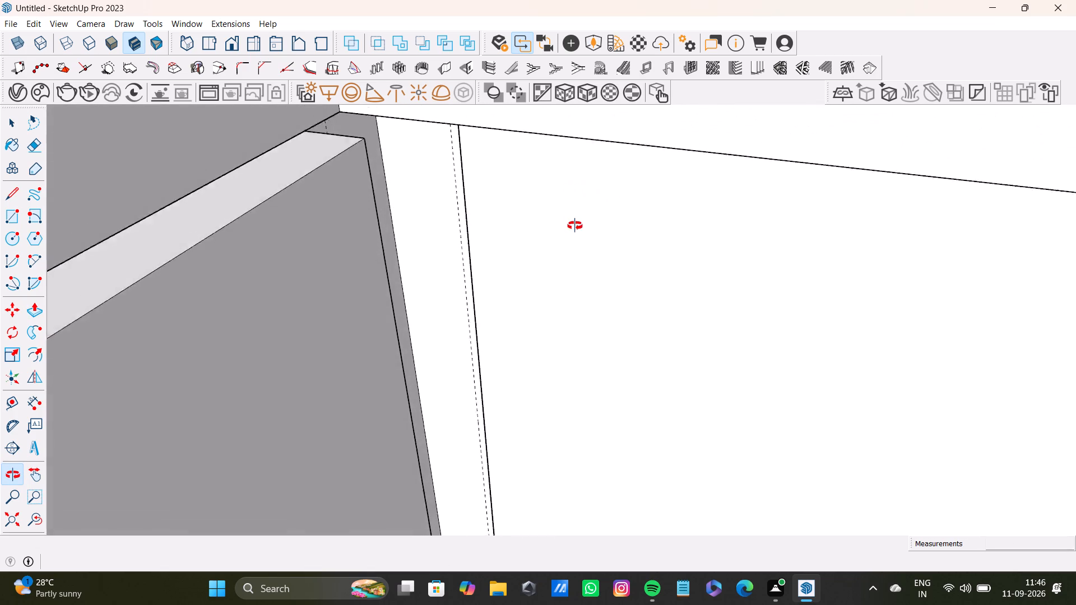
pyautogui.moveTo(575, 226); pyautogui.dragTo(572, 170, button='middle')
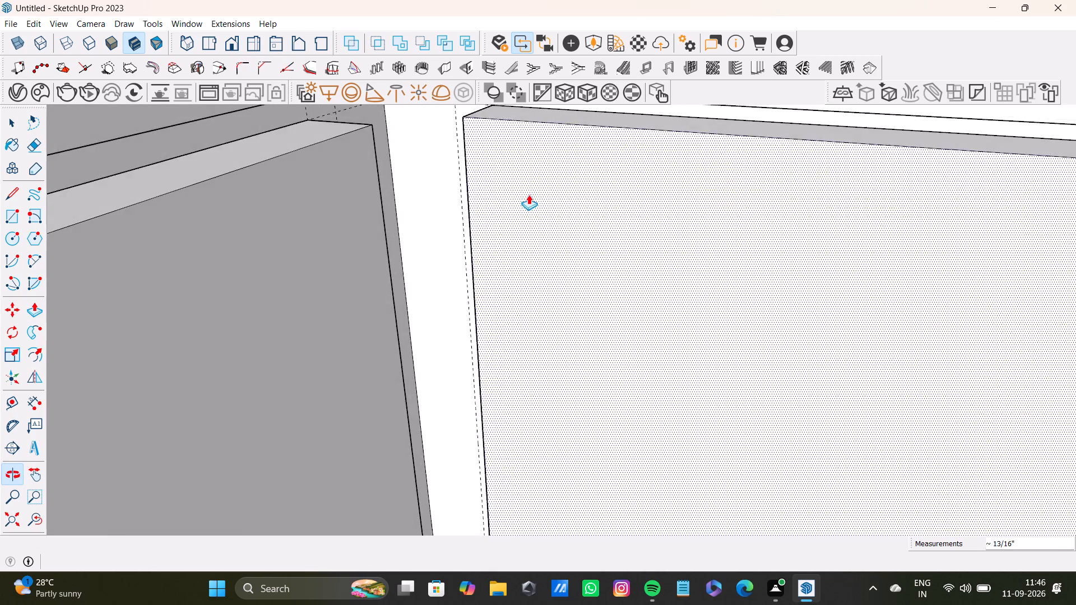
pyautogui.scroll(-14, 528, 194)
pyautogui.moveTo(523, 210); pyautogui.dragTo(403, 184, button='middle')
pyautogui.scroll(4, 559, 200)
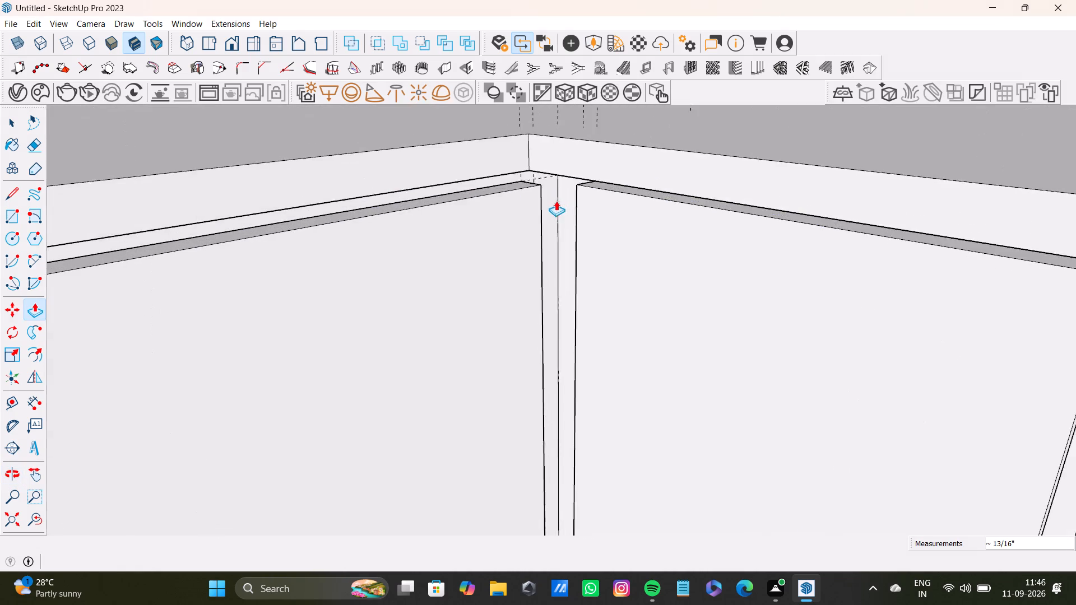
pyautogui.scroll(17, 556, 201)
pyautogui.moveTo(517, 165); pyautogui.dragTo(363, 165, button='middle')
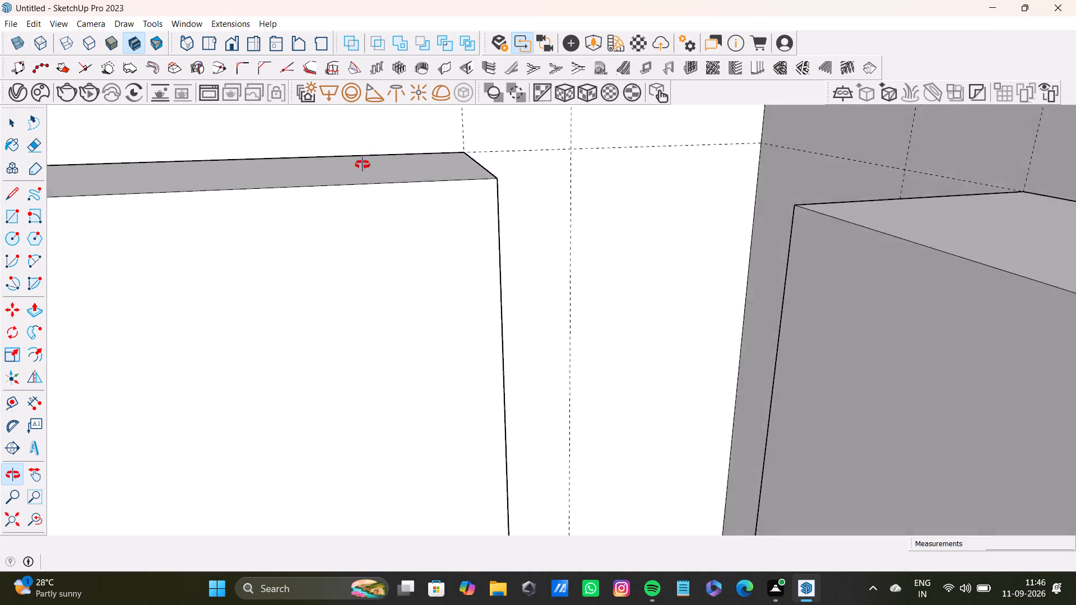
pyautogui.moveTo(363, 165); pyautogui.dragTo(665, 245, button='middle')
pyautogui.scroll(-11, 656, 275)
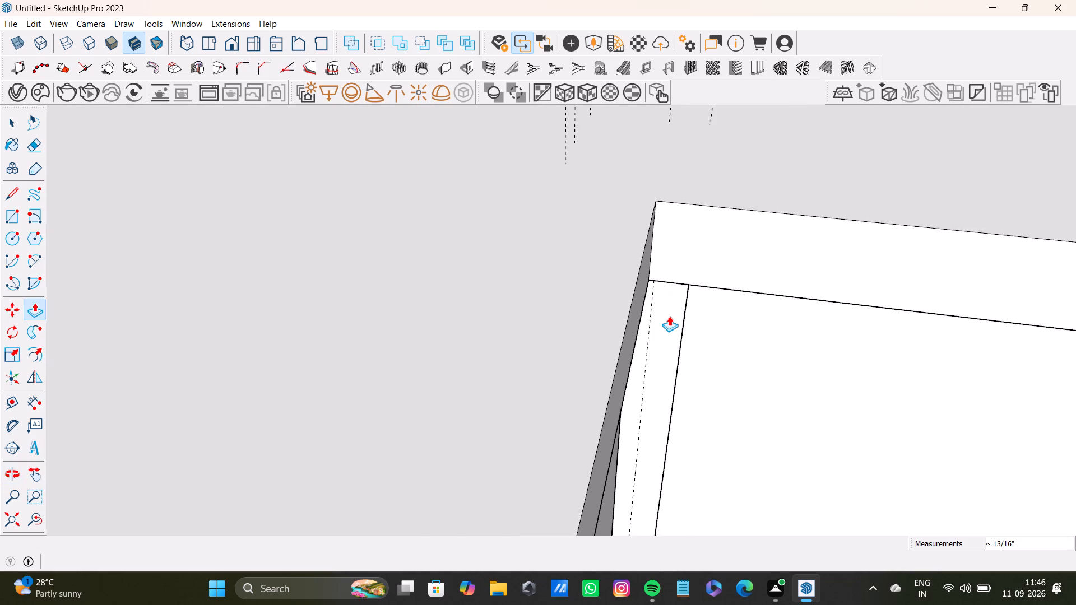
# Push/Pull the adjoining cabinet's remaining four front panels outward level with its first panel.
pyautogui.scroll(-18, 669, 316)
pyautogui.keyDown('shift'); pyautogui.moveTo(702, 336); pyautogui.dragTo(466, 187, button='middle'); pyautogui.keyUp('shift')
pyautogui.keyDown('shift'); pyautogui.scroll(4, 590, 236); pyautogui.keyUp('shift')
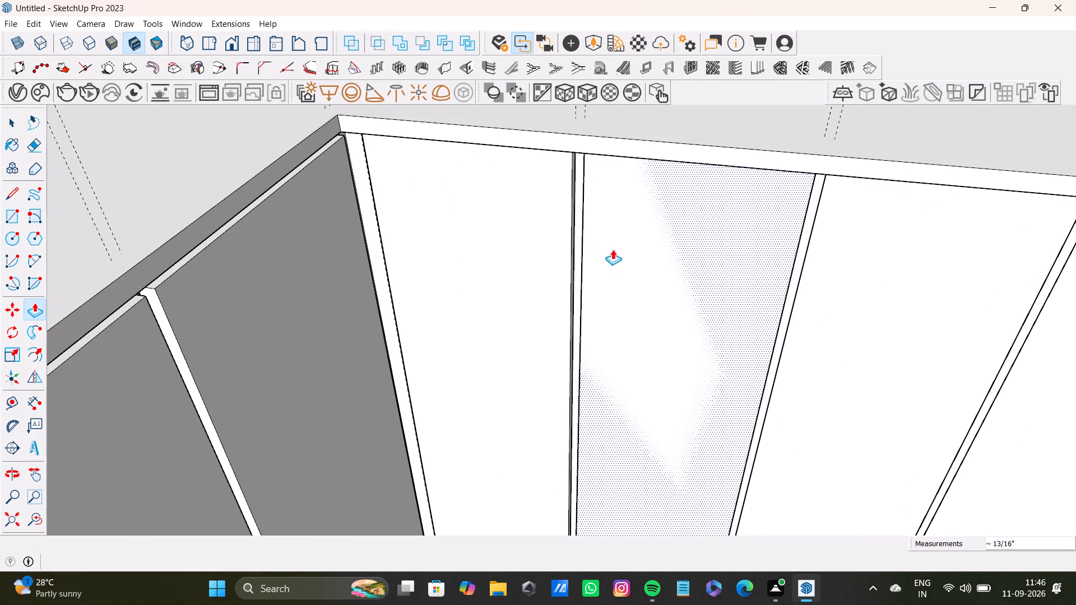
pyautogui.moveTo(613, 249); pyautogui.dragTo(546, 180)
pyautogui.moveTo(919, 292); pyautogui.dragTo(749, 260)
pyautogui.scroll(-5, 814, 284)
pyautogui.keyDown('shift'); pyautogui.moveTo(848, 286); pyautogui.dragTo(458, 111, button='middle'); pyautogui.keyUp('shift')
pyautogui.moveTo(620, 162); pyautogui.dragTo(490, 139)
pyautogui.moveTo(767, 211); pyautogui.dragTo(656, 206)
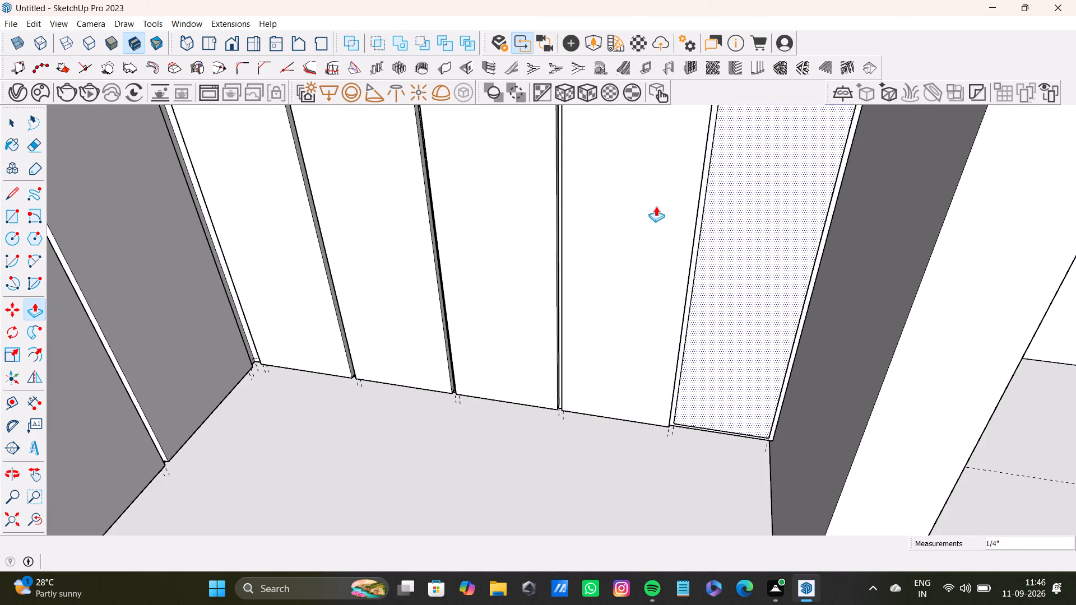
pyautogui.moveTo(656, 206); pyautogui.dragTo(632, 198)
# Delete all construction guides from the model.
pyautogui.scroll(-5, 629, 210)
pyautogui.keyDown('shift'); pyautogui.moveTo(616, 227); pyautogui.dragTo(806, 345, button='middle'); pyautogui.keyUp('shift')
pyautogui.scroll(-9, 795, 351)
pyautogui.moveTo(773, 367); pyautogui.dragTo(772, 367, button='middle')
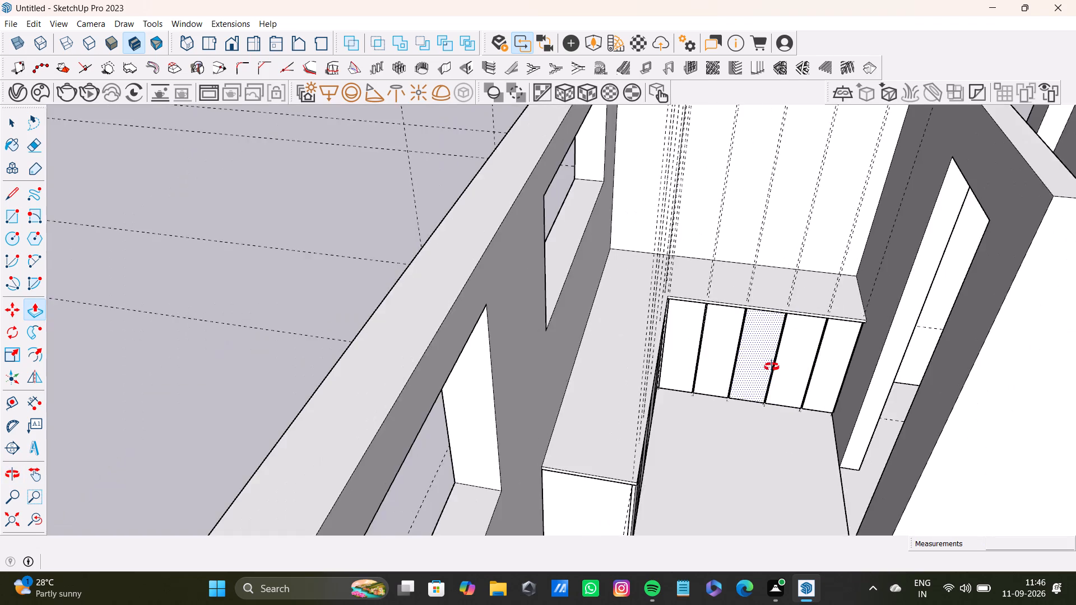
pyautogui.moveTo(772, 367); pyautogui.dragTo(440, 465, button='middle')
pyautogui.scroll(-5, 561, 418)
pyautogui.keyDown('shift'); pyautogui.moveTo(560, 418); pyautogui.dragTo(706, 406, button='middle'); pyautogui.keyUp('shift')
pyautogui.scroll(4, 698, 403)
pyautogui.press('space')
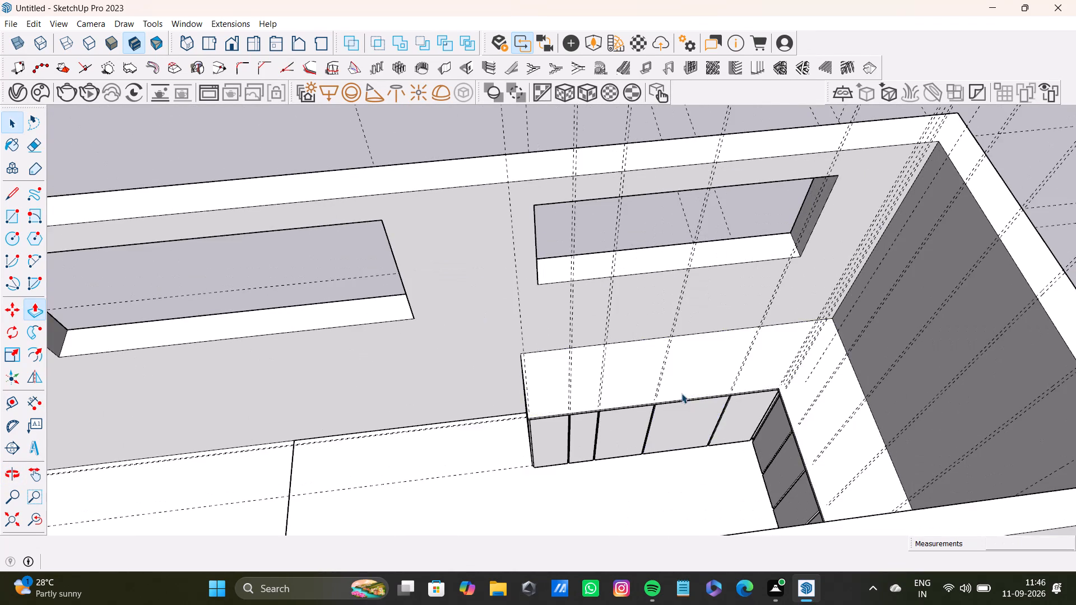
pyautogui.scroll(-2, 681, 393)
pyautogui.moveTo(687, 401); pyautogui.dragTo(937, 400, button='middle')
pyautogui.scroll(1, 783, 412)
pyautogui.scroll(3, 797, 260)
pyautogui.keyDown('shift'); pyautogui.moveTo(763, 232); pyautogui.dragTo(635, 354, button='middle'); pyautogui.keyUp('shift')
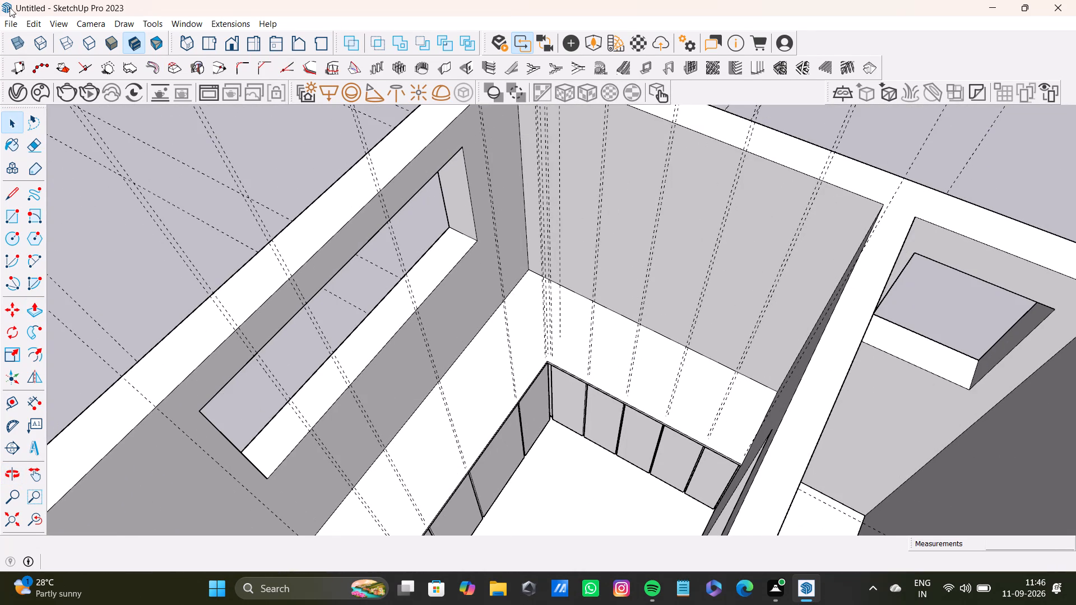
pyautogui.moveTo(33, 22); pyautogui.dragTo(38, 25)
pyautogui.click(78, 138)
# Select the raised first panel at the side-wall cabinet's open end, including its front, top and side faces and their edges.
pyautogui.scroll(-4, 382, 170)
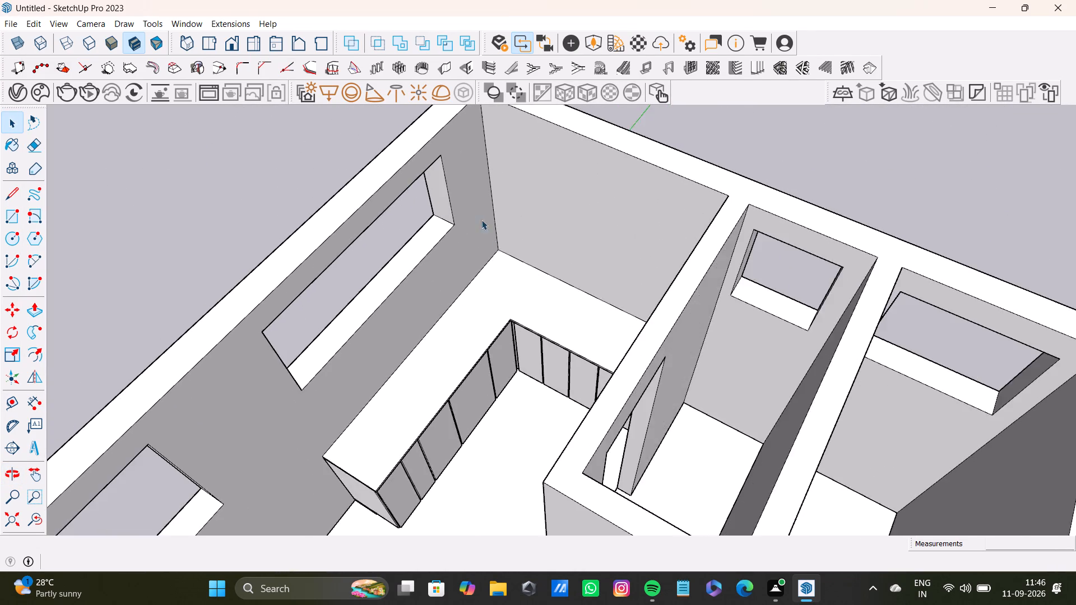
pyautogui.scroll(-3, 481, 220)
pyautogui.scroll(7, 531, 286)
pyautogui.keyDown('shift'); pyautogui.moveTo(518, 344); pyautogui.dragTo(614, 179, button='middle'); pyautogui.keyUp('shift')
pyautogui.scroll(4, 596, 215)
pyautogui.moveTo(543, 292); pyautogui.dragTo(645, 156, button='middle')
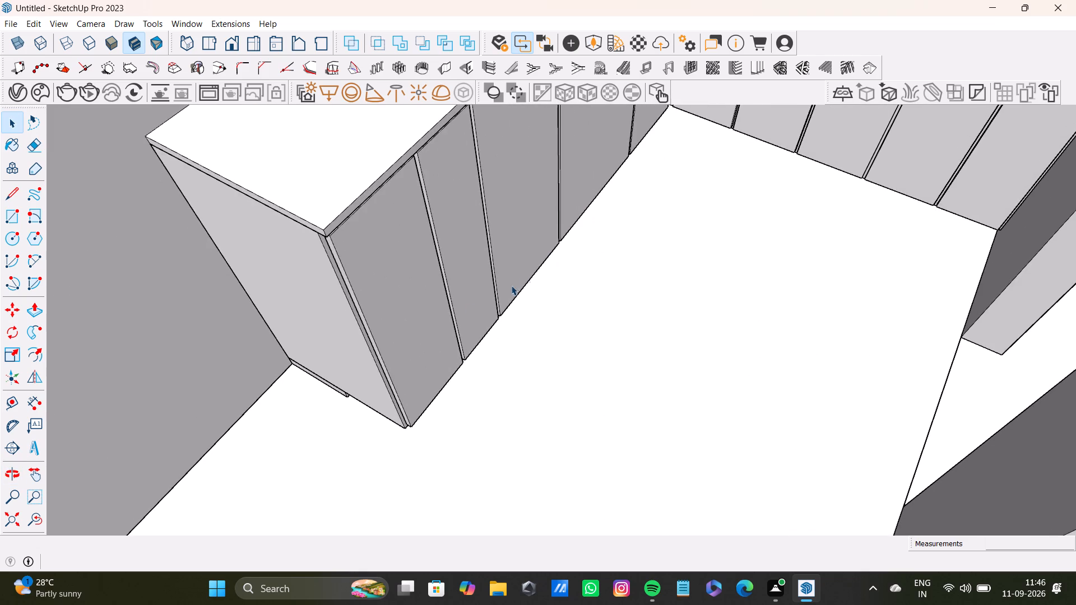
pyautogui.moveTo(457, 311); pyautogui.dragTo(430, 280, button='middle')
pyautogui.scroll(6, 286, 198)
pyautogui.keyDown('shift'); pyautogui.moveTo(302, 200); pyautogui.dragTo(344, 302, button='middle'); pyautogui.keyUp('shift')
pyautogui.moveTo(406, 327); pyautogui.dragTo(408, 219, button='middle')
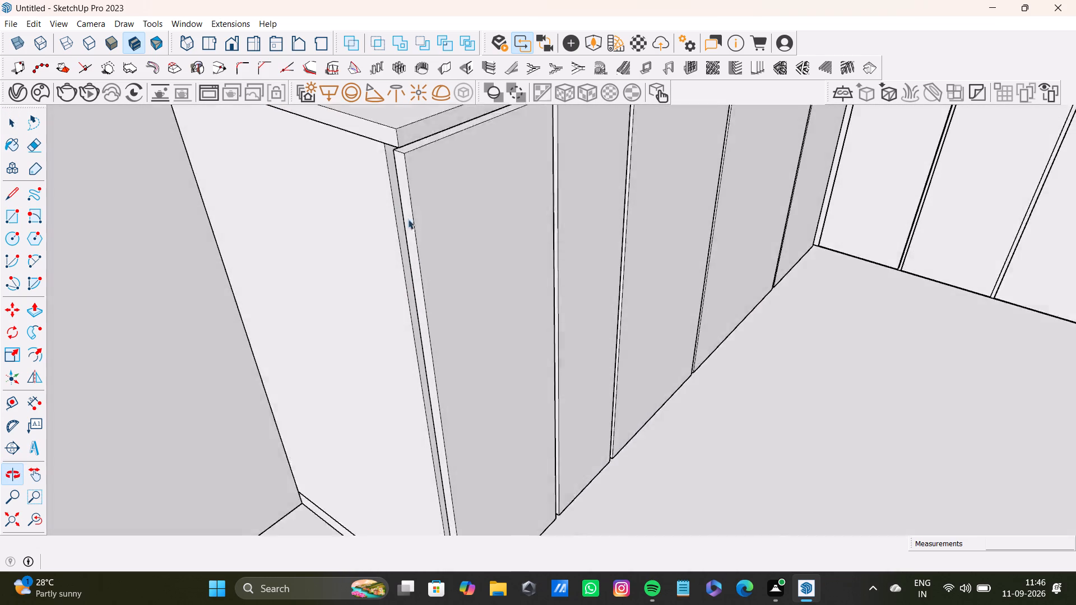
pyautogui.moveTo(408, 219); pyautogui.dragTo(406, 227, button='middle')
pyautogui.scroll(2, 398, 185)
pyautogui.keyDown('shift'); pyautogui.moveTo(423, 173); pyautogui.dragTo(440, 357, button='middle'); pyautogui.keyUp('shift')
pyautogui.keyDown('shift'); pyautogui.scroll(3, 434, 334); pyautogui.keyUp('shift')
pyautogui.moveTo(435, 309); pyautogui.dragTo(424, 261, button='middle')
pyautogui.scroll(6, 410, 249)
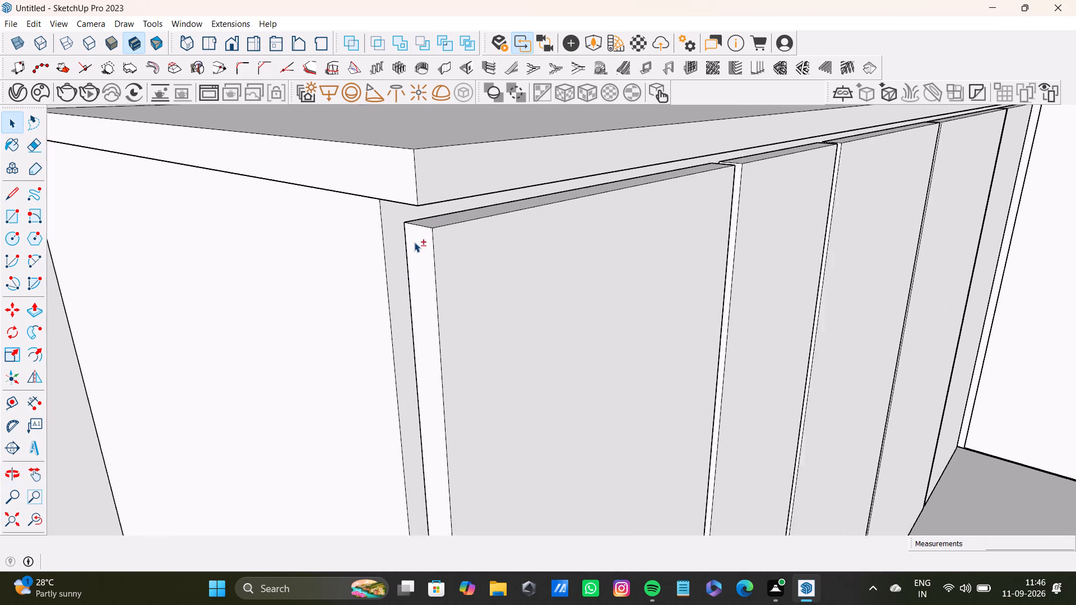
pyautogui.keyDown('shift'); pyautogui.click(435, 218); pyautogui.keyUp('shift')
pyautogui.keyDown('shift'); pyautogui.click(423, 238); pyautogui.keyUp('shift')
pyautogui.keyDown('shift'); pyautogui.click(441, 249); pyautogui.keyUp('shift')
pyautogui.keyDown('shift'); pyautogui.click(437, 257); pyautogui.keyUp('shift')
pyautogui.keyDown('shift'); pyautogui.tripleClick(444, 260); pyautogui.keyUp('shift')
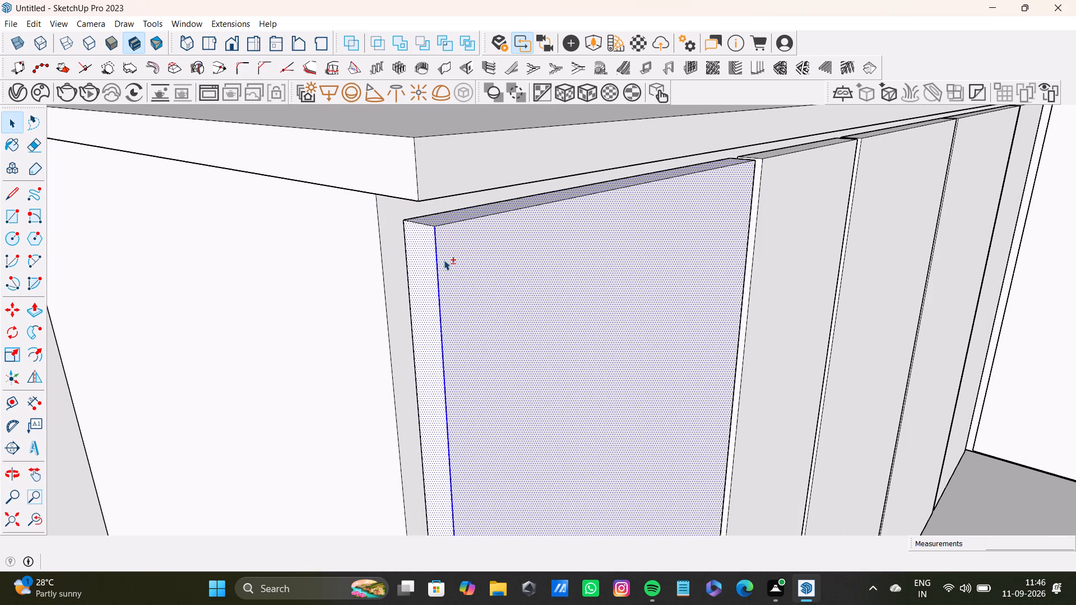
pyautogui.keyDown('shift'); pyautogui.click(448, 260); pyautogui.keyUp('shift')
# Add the side-wall cabinet's second raised panel, with its front and top faces and their edges, to the selection.
pyautogui.keyDown('shift'); pyautogui.scroll(-7, 501, 270); pyautogui.keyUp('shift')
pyautogui.keyDown('shift'); pyautogui.moveTo(503, 329); pyautogui.dragTo(489, 260, button='middle'); pyautogui.keyUp('shift')
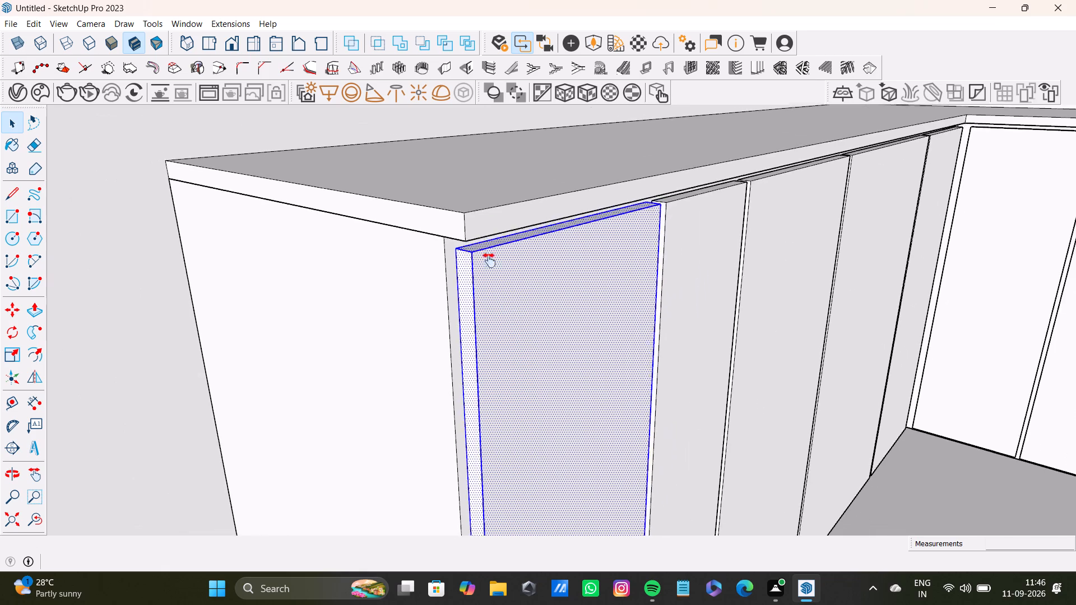
pyautogui.keyDown('shift'); pyautogui.moveTo(489, 260); pyautogui.dragTo(472, 166, button='middle'); pyautogui.keyUp('shift')
pyautogui.keyDown('shift'); pyautogui.scroll(1, 470, 155); pyautogui.keyUp('shift')
pyautogui.keyDown('shift'); pyautogui.scroll(-7, 487, 232); pyautogui.keyUp('shift')
pyautogui.keyDown('shift'); pyautogui.moveTo(502, 347); pyautogui.dragTo(495, 154, button='middle'); pyautogui.keyUp('shift')
pyautogui.keyDown('shift'); pyautogui.moveTo(511, 221); pyautogui.dragTo(471, 476, button='middle'); pyautogui.keyUp('shift')
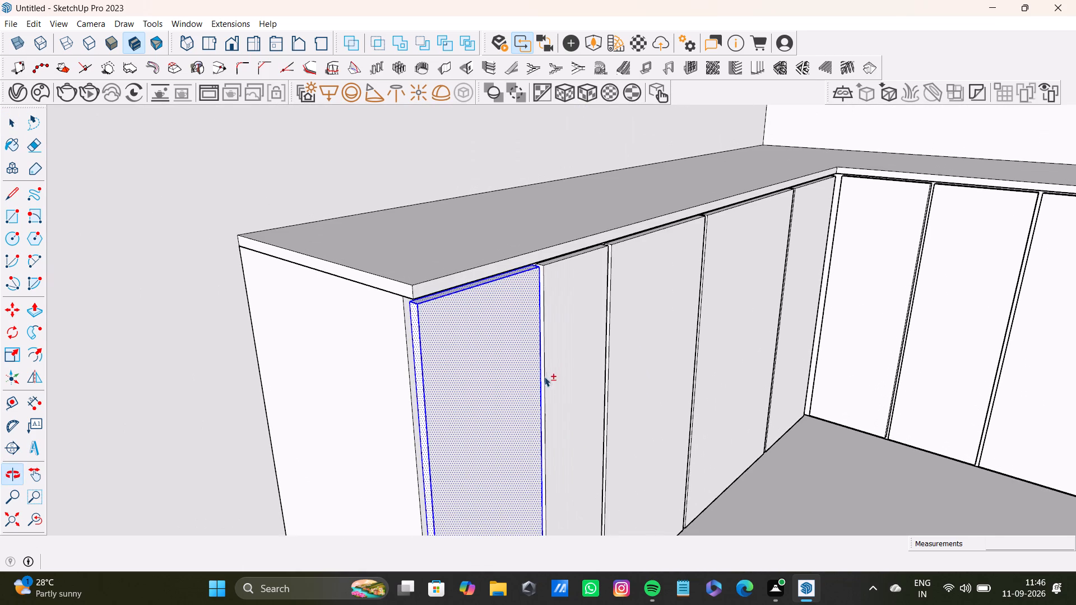
pyautogui.keyDown('shift'); pyautogui.scroll(7, 550, 266); pyautogui.keyUp('shift')
pyautogui.keyDown('shift'); pyautogui.doubleClick(565, 292); pyautogui.keyUp('shift')
pyautogui.keyDown('shift'); pyautogui.doubleClick(537, 264); pyautogui.keyUp('shift')
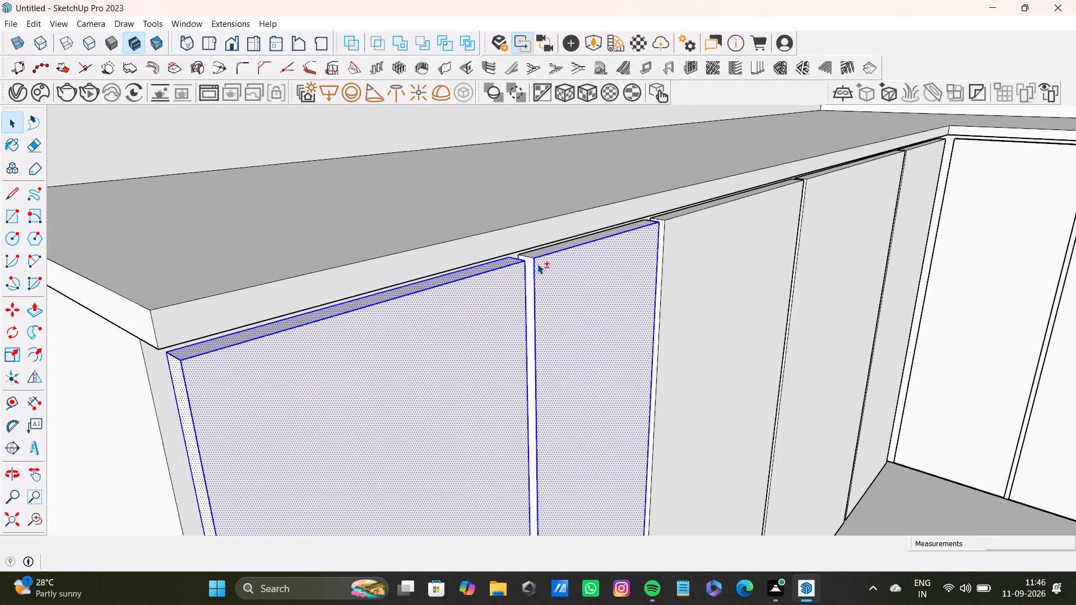
pyautogui.keyDown('shift'); pyautogui.doubleClick(532, 266); pyautogui.keyUp('shift')
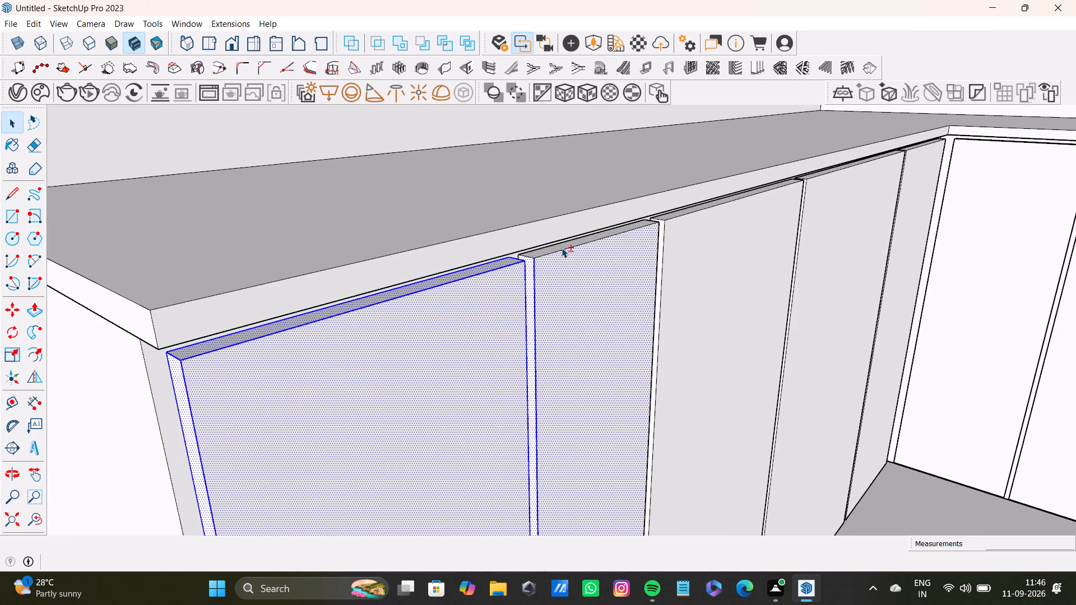
pyautogui.keyDown('shift'); pyautogui.doubleClick(562, 248); pyautogui.keyUp('shift')
# Add the side-wall cabinet's third raised panel to the selection, including its front, top and side faces.
pyautogui.keyDown('shift'); pyautogui.doubleClick(711, 248); pyautogui.keyUp('shift')
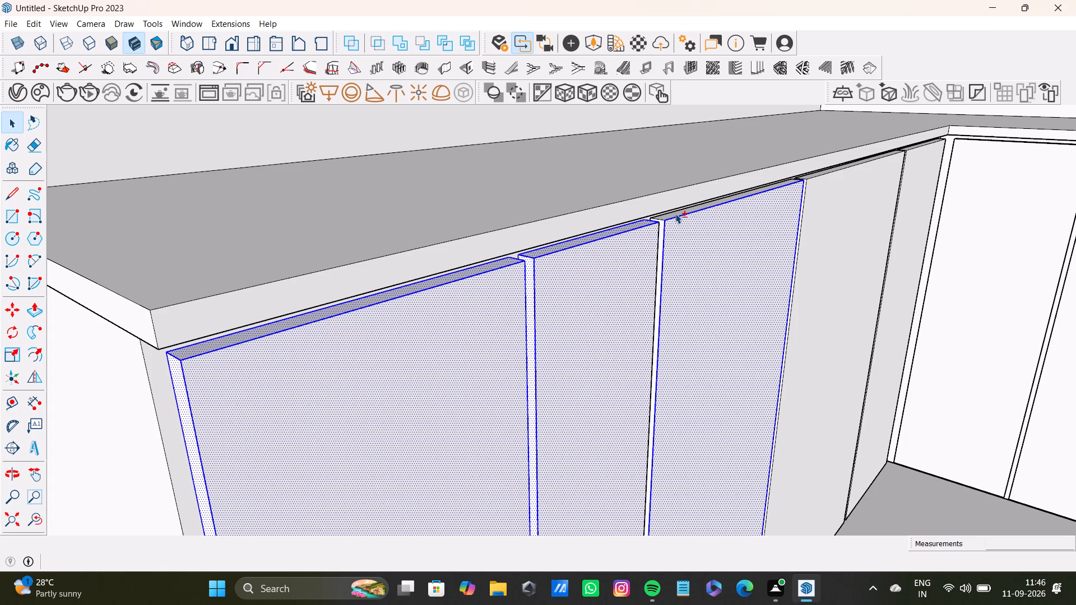
pyautogui.keyDown('shift'); pyautogui.doubleClick(675, 213); pyautogui.keyUp('shift')
pyautogui.keyDown('shift'); pyautogui.scroll(12, 660, 227); pyautogui.keyUp('shift')
pyautogui.keyDown('shift'); pyautogui.doubleClick(666, 232); pyautogui.keyUp('shift')
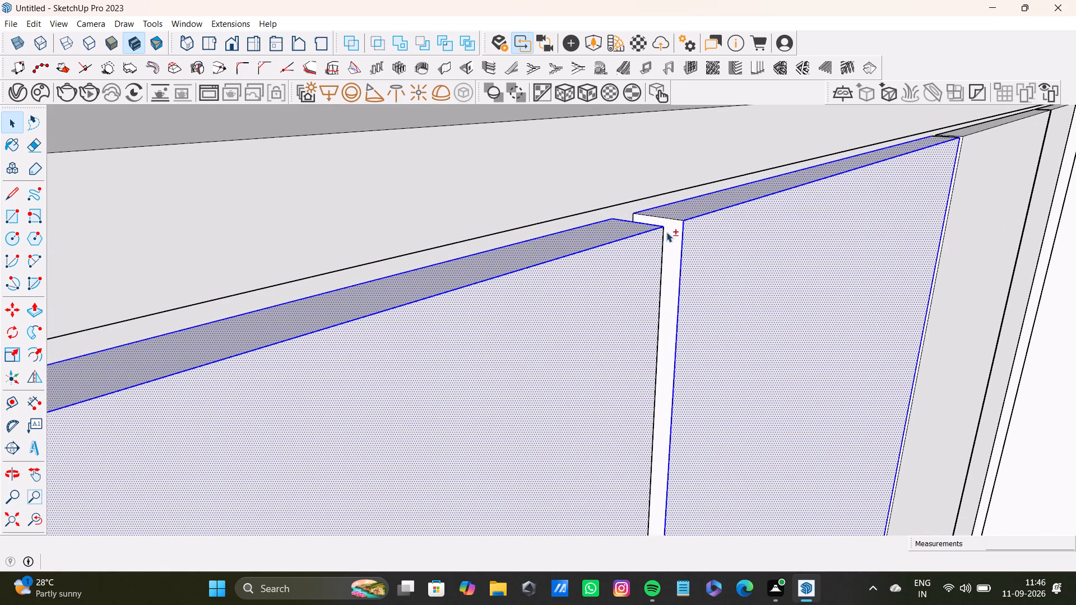
pyautogui.keyDown('shift'); pyautogui.scroll(-3, 672, 238); pyautogui.keyUp('shift')
pyautogui.keyDown('shift'); pyautogui.doubleClick(668, 235); pyautogui.keyUp('shift')
pyautogui.keyDown('shift'); pyautogui.scroll(-4, 675, 241); pyautogui.keyUp('shift')
pyautogui.keyDown('shift'); pyautogui.doubleClick(672, 239); pyautogui.keyUp('shift')
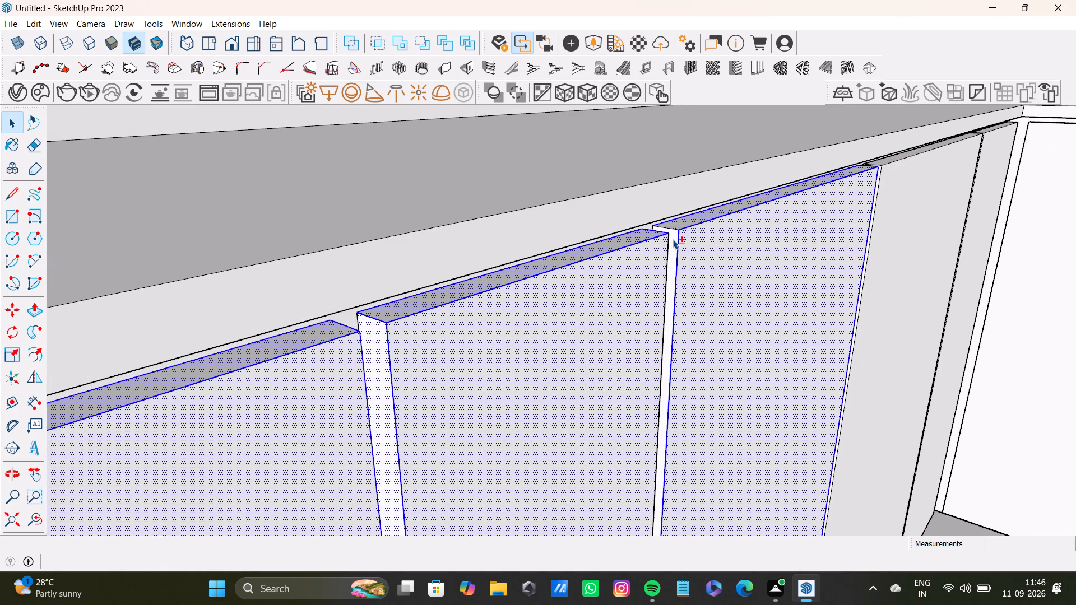
# Add the side-wall cabinet's fourth raised panel to the selection, including its front, top and side faces.
pyautogui.keyDown('shift'); pyautogui.scroll(-8, 684, 249); pyautogui.keyUp('shift')
pyautogui.keyDown('shift'); pyautogui.moveTo(742, 244); pyautogui.dragTo(522, 302, button='middle'); pyautogui.keyUp('shift')
pyautogui.keyDown('shift'); pyautogui.scroll(15, 616, 249); pyautogui.keyUp('shift')
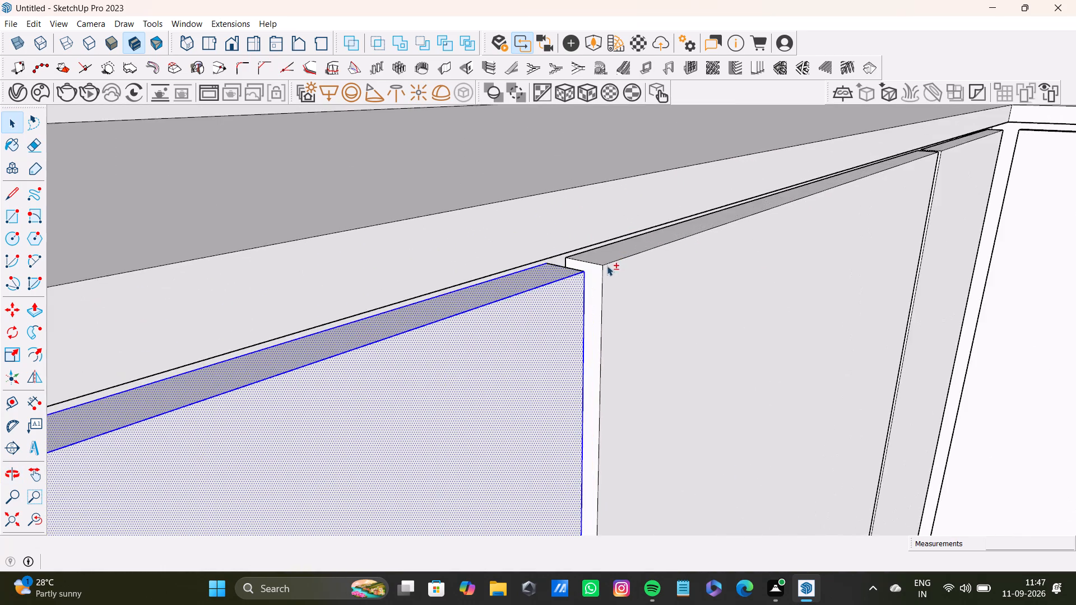
pyautogui.keyDown('shift'); pyautogui.scroll(4, 607, 266); pyautogui.keyUp('shift')
pyautogui.keyDown('shift'); pyautogui.click(618, 282); pyautogui.keyUp('shift')
pyautogui.keyDown('shift'); pyautogui.click(621, 282); pyautogui.keyUp('shift')
pyautogui.keyDown('shift'); pyautogui.doubleClick(604, 256); pyautogui.keyUp('shift')
pyautogui.keyDown('shift'); pyautogui.doubleClick(624, 286); pyautogui.keyUp('shift')
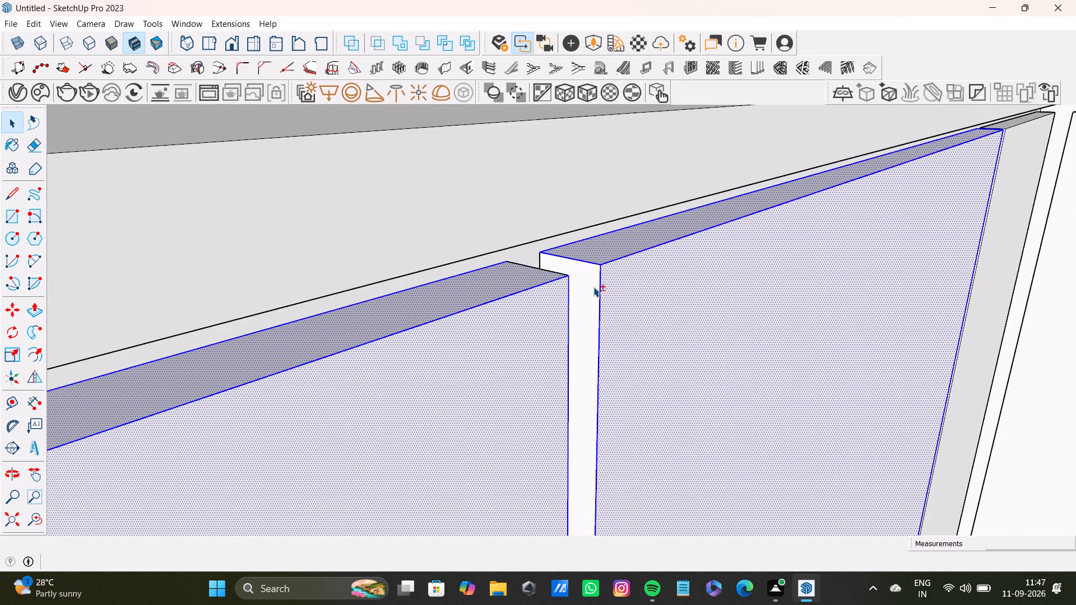
pyautogui.keyDown('shift'); pyautogui.doubleClick(591, 287); pyautogui.keyUp('shift')
# Add the side-wall cabinet's last raised panel, beside the inside corner, to the selection with its front and top faces.
pyautogui.keyDown('shift'); pyautogui.scroll(-4, 716, 287); pyautogui.keyUp('shift')
pyautogui.keyDown('shift'); pyautogui.moveTo(792, 292); pyautogui.dragTo(488, 387, button='middle'); pyautogui.keyUp('shift')
pyautogui.keyDown('shift'); pyautogui.scroll(-1, 495, 385); pyautogui.keyUp('shift')
pyautogui.keyDown('shift'); pyautogui.scroll(6, 738, 332); pyautogui.keyUp('shift')
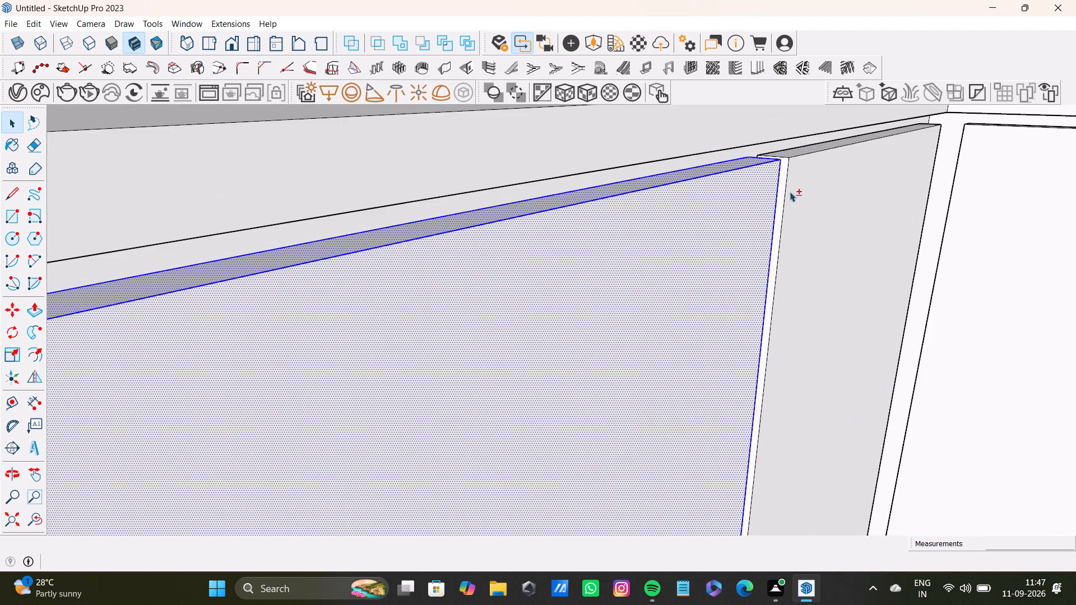
pyautogui.keyDown('shift'); pyautogui.scroll(3, 790, 192); pyautogui.keyUp('shift')
pyautogui.keyDown('shift'); pyautogui.doubleClick(824, 179); pyautogui.keyUp('shift')
pyautogui.keyDown('shift'); pyautogui.moveTo(825, 179); pyautogui.dragTo(703, 274, button='middle'); pyautogui.keyUp('shift')
pyautogui.keyDown('shift'); pyautogui.doubleClick(706, 272); pyautogui.keyUp('shift')
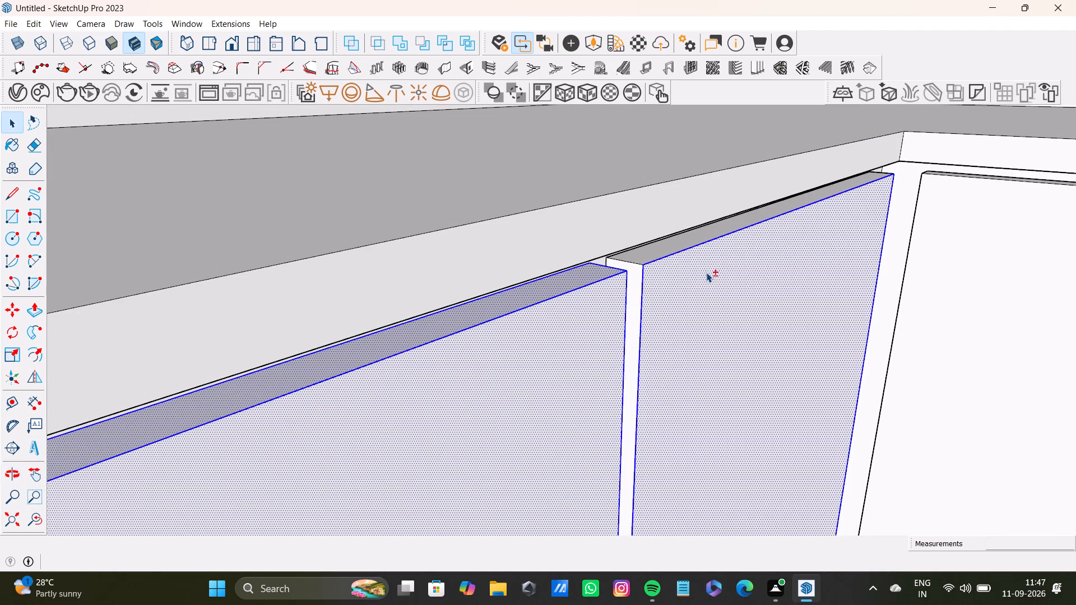
pyautogui.keyDown('shift'); pyautogui.tripleClick(679, 244); pyautogui.keyUp('shift')
# Add the front and top faces of the adjoining cabinet's first panel, beside the inside corner, to the selection.
pyautogui.keyDown('shift'); pyautogui.scroll(-5, 708, 278); pyautogui.keyUp('shift')
pyautogui.keyDown('shift'); pyautogui.moveTo(762, 258); pyautogui.dragTo(427, 260, button='middle'); pyautogui.keyUp('shift')
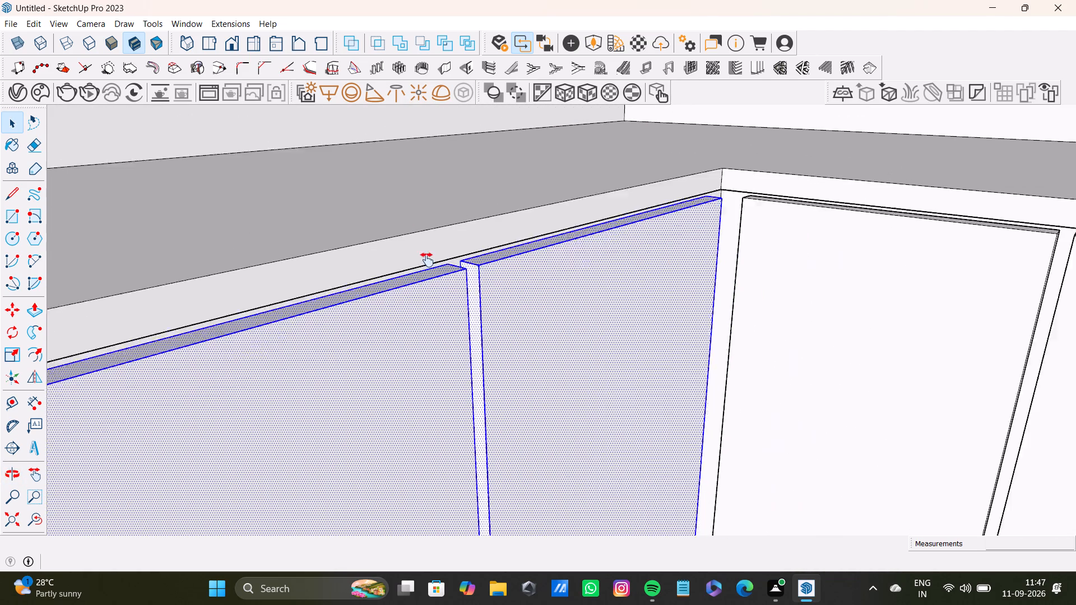
pyautogui.keyDown('shift'); pyautogui.moveTo(427, 260); pyautogui.dragTo(425, 260, button='middle'); pyautogui.keyUp('shift')
pyautogui.keyDown('shift'); pyautogui.scroll(9, 532, 239); pyautogui.keyUp('shift')
pyautogui.keyDown('shift'); pyautogui.doubleClick(641, 209); pyautogui.keyUp('shift')
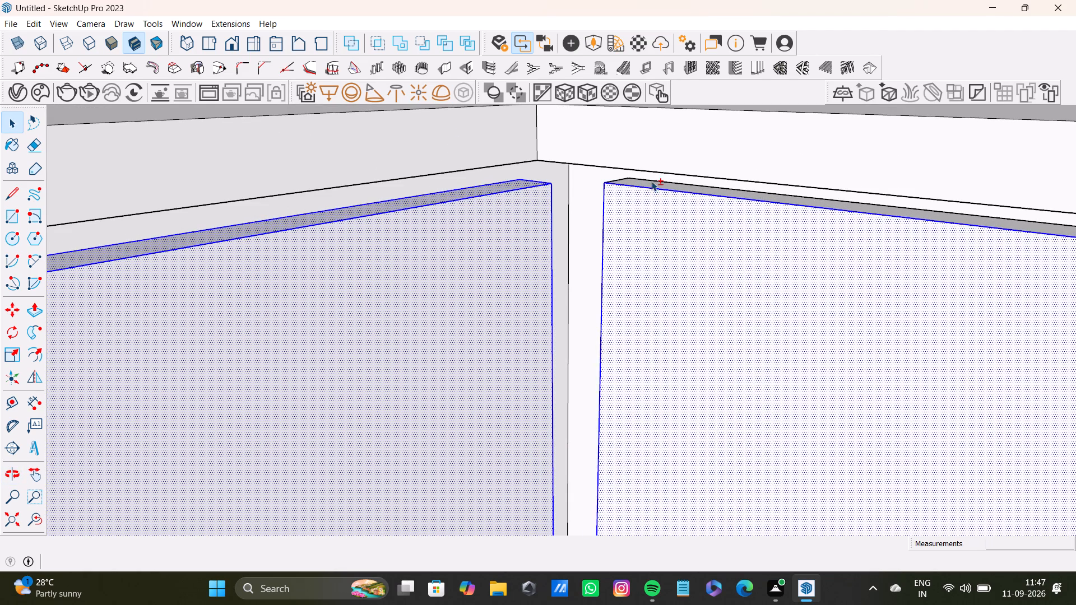
pyautogui.keyDown('shift'); pyautogui.scroll(10, 651, 181); pyautogui.keyUp('shift')
pyautogui.keyDown('shift'); pyautogui.doubleClick(644, 187); pyautogui.keyUp('shift')
# Add the adjoining cabinet's first-panel side face and its entire second raised panel to the selection.
pyautogui.keyDown('shift'); pyautogui.scroll(-11, 647, 199); pyautogui.keyUp('shift')
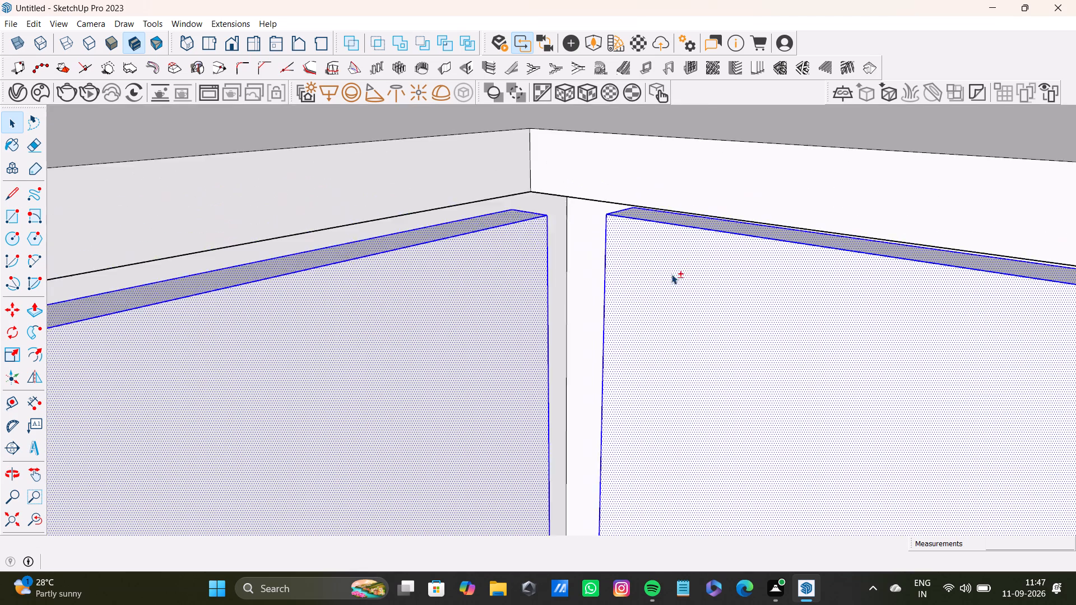
pyautogui.keyDown('shift'); pyautogui.scroll(-16, 671, 274); pyautogui.keyUp('shift')
pyautogui.keyDown('shift'); pyautogui.moveTo(759, 329); pyautogui.dragTo(591, 297, button='middle'); pyautogui.keyUp('shift')
pyautogui.keyDown('shift'); pyautogui.scroll(12, 646, 291); pyautogui.keyUp('shift')
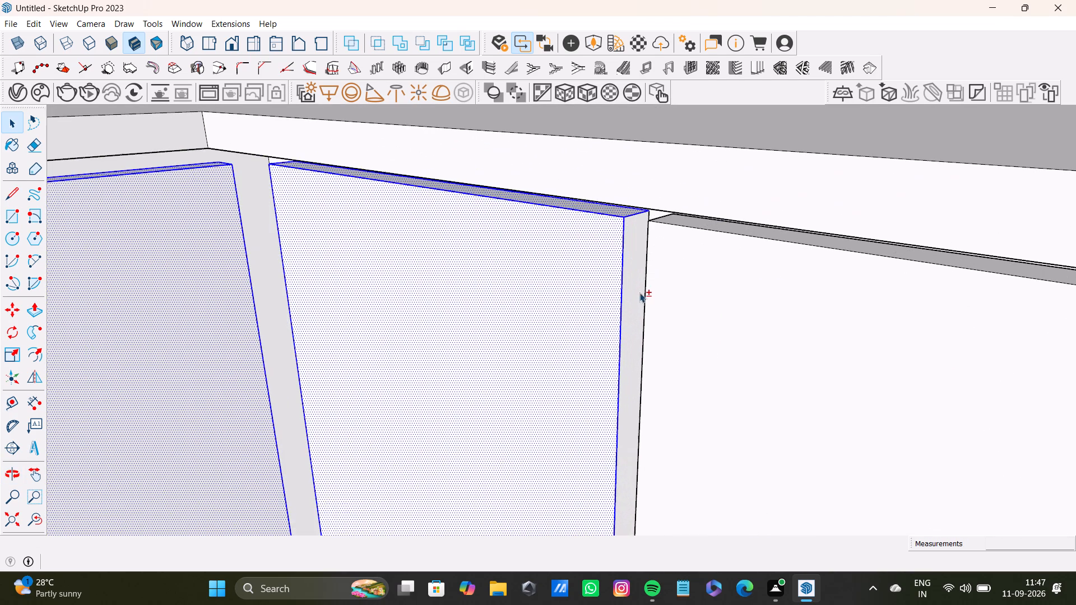
pyautogui.keyDown('shift'); pyautogui.click(639, 290); pyautogui.keyUp('shift')
pyautogui.keyDown('shift'); pyautogui.tripleClick(697, 263); pyautogui.keyUp('shift')
pyautogui.keyDown('shift'); pyautogui.scroll(4, 693, 231); pyautogui.keyUp('shift')
pyautogui.keyDown('shift'); pyautogui.scroll(-8, 692, 277); pyautogui.keyUp('shift')
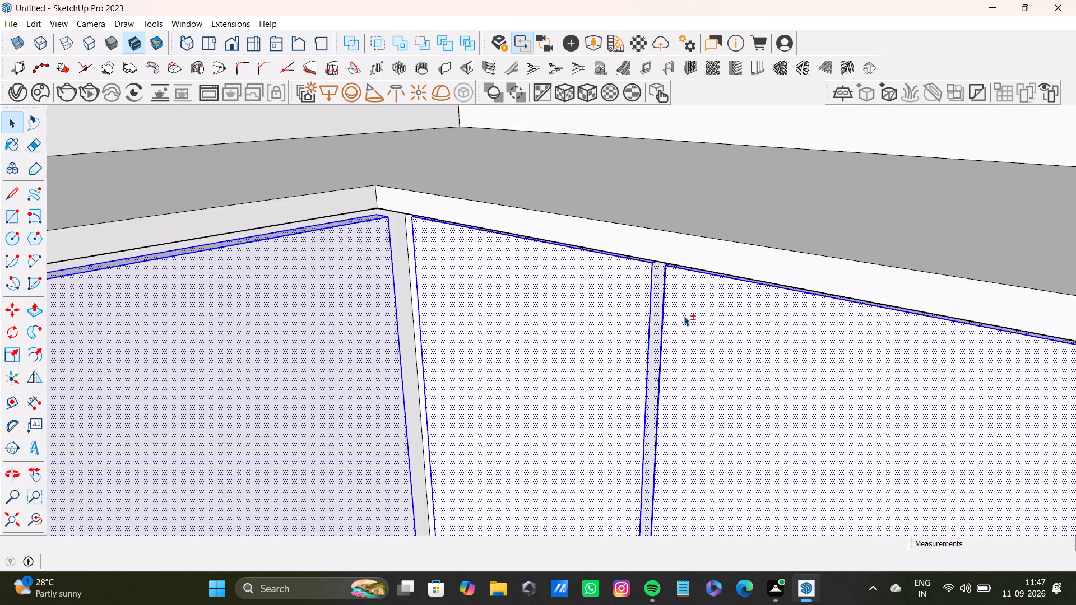
# Add the adjoining cabinet's remaining raised panels to the selection, including the exposed side face of the end panel.
pyautogui.keyDown('shift'); pyautogui.scroll(-10, 684, 316); pyautogui.keyUp('shift')
pyautogui.keyDown('shift'); pyautogui.moveTo(774, 399); pyautogui.dragTo(640, 204, button='middle'); pyautogui.keyUp('shift')
pyautogui.keyDown('shift'); pyautogui.tripleClick(786, 277); pyautogui.keyUp('shift')
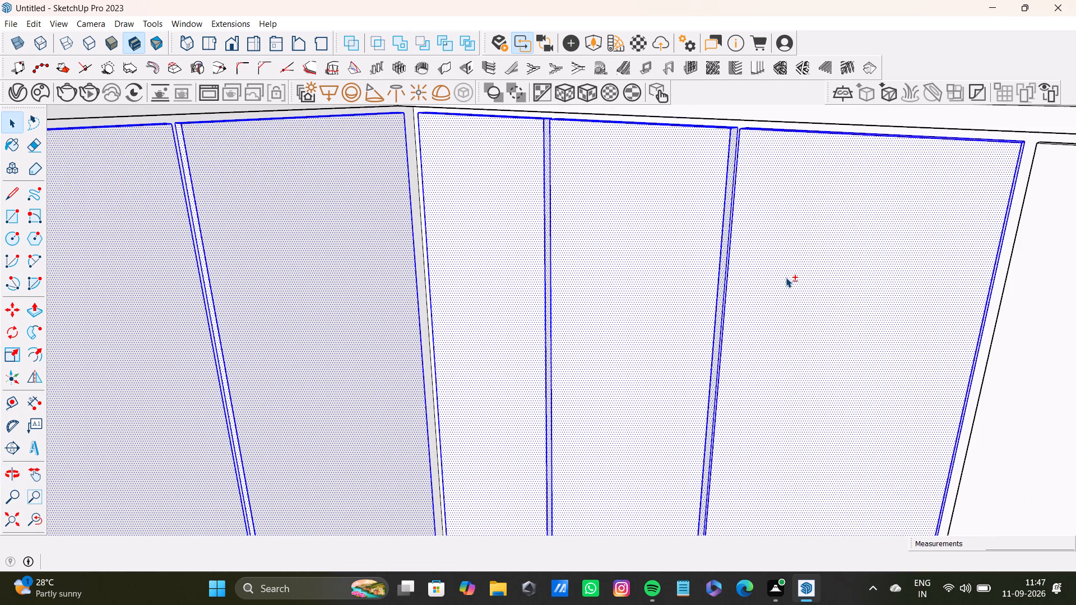
pyautogui.keyDown('shift'); pyautogui.scroll(-4, 786, 281); pyautogui.keyUp('shift')
pyautogui.keyDown('shift'); pyautogui.moveTo(787, 254); pyautogui.dragTo(472, 123, button='middle'); pyautogui.keyUp('shift')
pyautogui.keyDown('shift'); pyautogui.doubleClick(614, 167); pyautogui.keyUp('shift')
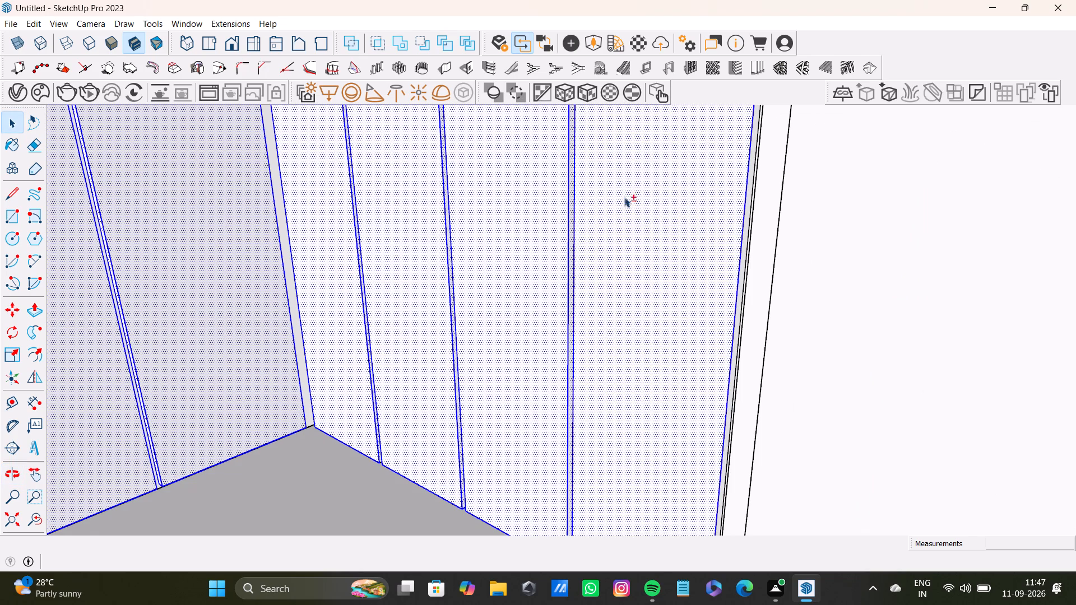
pyautogui.keyDown('shift'); pyautogui.scroll(8, 674, 238); pyautogui.keyUp('shift')
pyautogui.keyDown('shift'); pyautogui.click(804, 320); pyautogui.keyUp('shift')
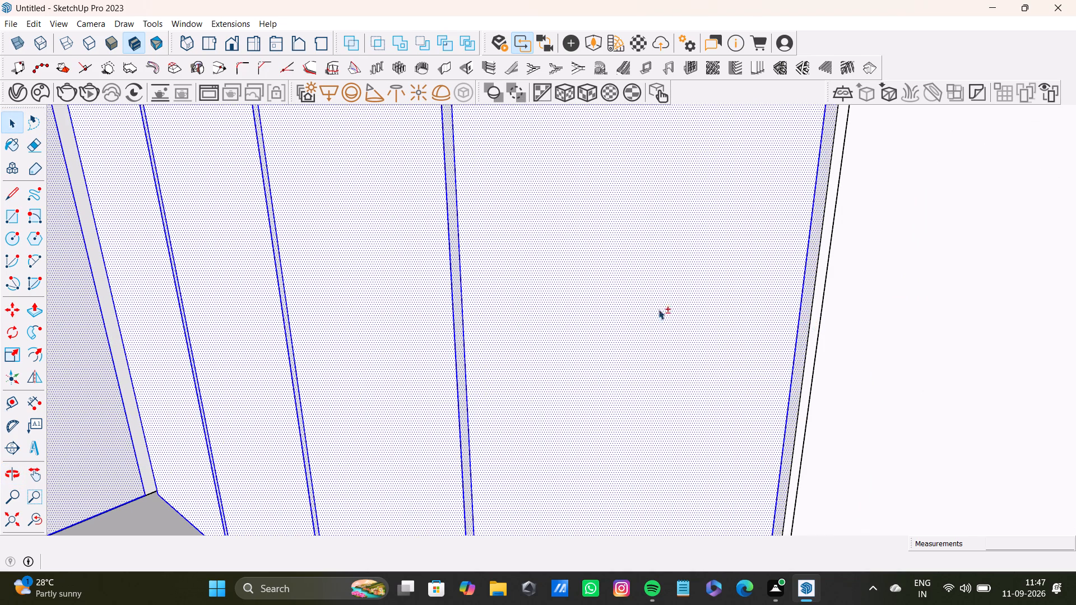
# Add the side-wall cabinet's missed panel edges near the floor to the selection, including the second panel's bottom edge.
pyautogui.keyDown('shift'); pyautogui.scroll(-4, 430, 246); pyautogui.keyUp('shift')
pyautogui.keyDown('shift'); pyautogui.scroll(1, 433, 244); pyautogui.keyUp('shift')
pyautogui.keyDown('shift'); pyautogui.moveTo(433, 244); pyautogui.dragTo(486, 240, button='middle'); pyautogui.keyUp('shift')
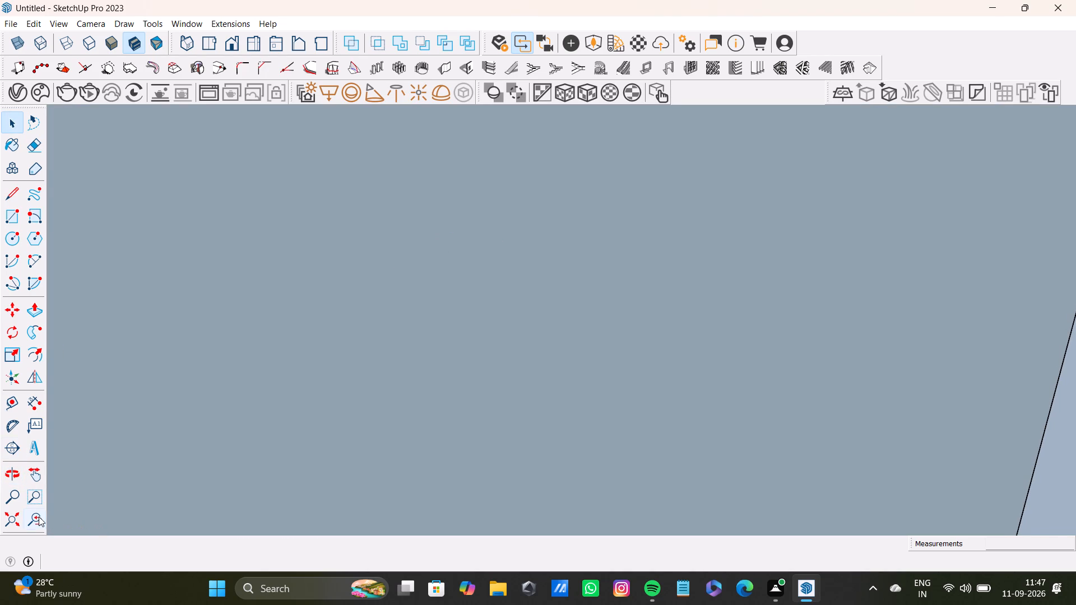
pyautogui.keyDown('shift'); pyautogui.click(39, 516); pyautogui.keyUp('shift')
pyautogui.keyDown('shift'); pyautogui.click(7, 518); pyautogui.keyUp('shift')
pyautogui.keyDown('shift'); pyautogui.moveTo(432, 280); pyautogui.dragTo(564, 604, button='middle'); pyautogui.keyUp('shift')
pyautogui.keyDown('shift'); pyautogui.scroll(8, 731, 390); pyautogui.keyUp('shift')
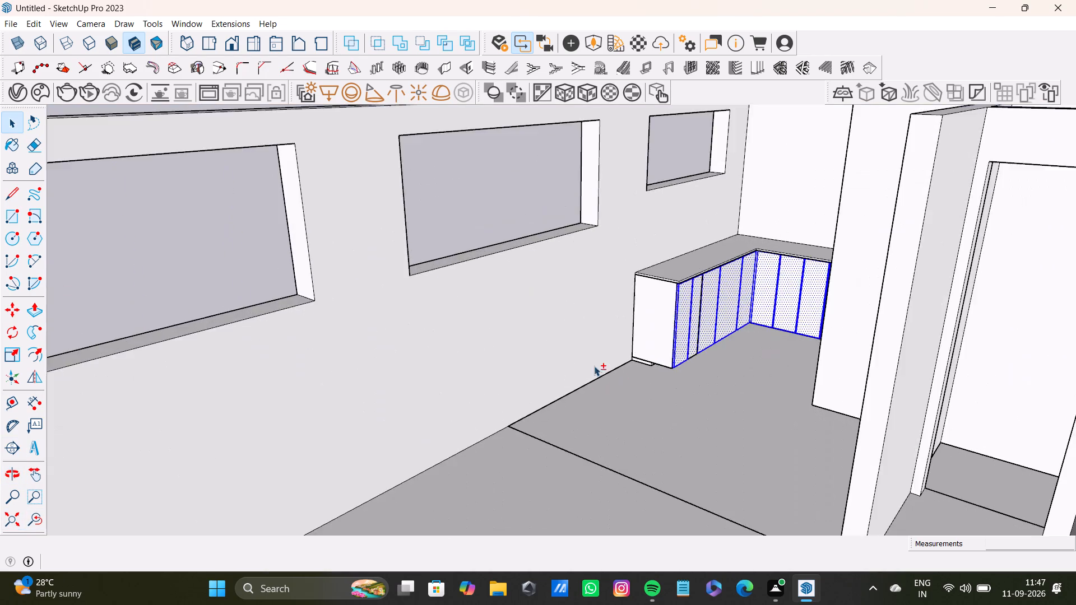
pyautogui.keyDown('shift'); pyautogui.scroll(16, 594, 366); pyautogui.keyUp('shift')
pyautogui.keyDown('shift'); pyautogui.moveTo(744, 354); pyautogui.dragTo(602, 362, button='middle'); pyautogui.keyUp('shift')
pyautogui.keyDown('shift'); pyautogui.scroll(-1, 606, 360); pyautogui.keyUp('shift')
pyautogui.keyDown('shift'); pyautogui.scroll(12, 704, 365); pyautogui.keyUp('shift')
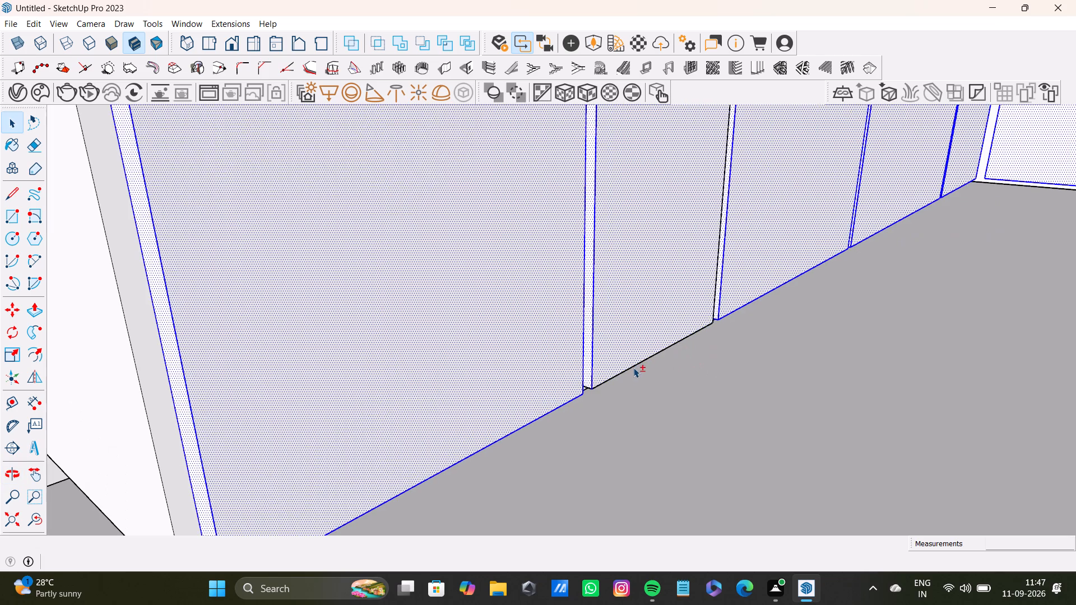
pyautogui.keyDown('shift'); pyautogui.click(632, 370); pyautogui.keyUp('shift')
pyautogui.keyDown('shift'); pyautogui.scroll(-9, 632, 370); pyautogui.keyUp('shift')
pyautogui.keyDown('shift'); pyautogui.moveTo(619, 395); pyautogui.dragTo(667, 444, button='middle'); pyautogui.keyUp('shift')
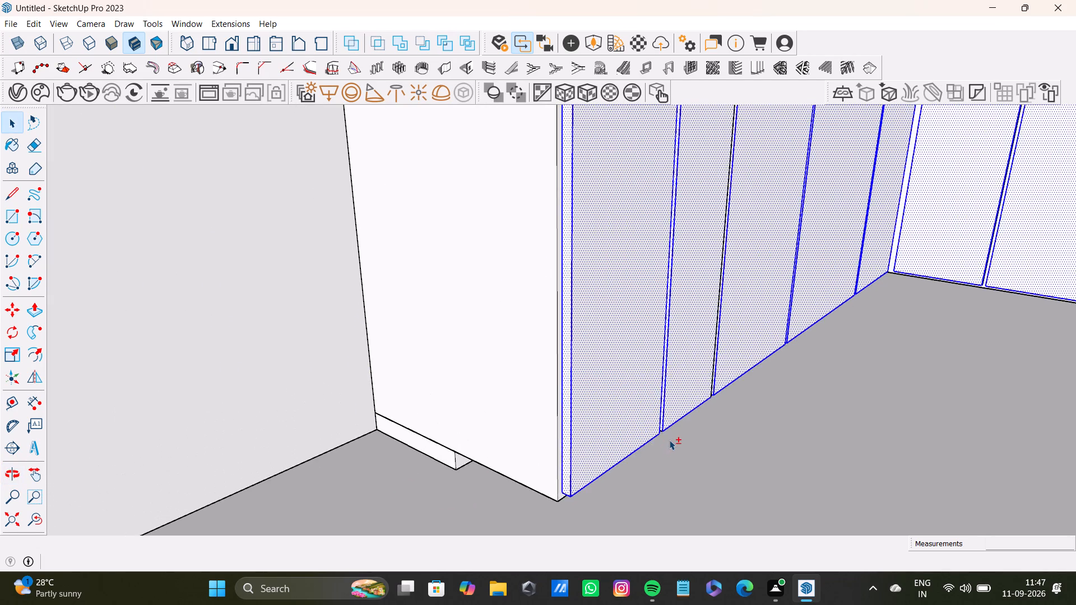
pyautogui.keyDown('shift'); pyautogui.scroll(16, 669, 440); pyautogui.keyUp('shift')
pyautogui.keyDown('shift'); pyautogui.click(749, 360); pyautogui.keyUp('shift')
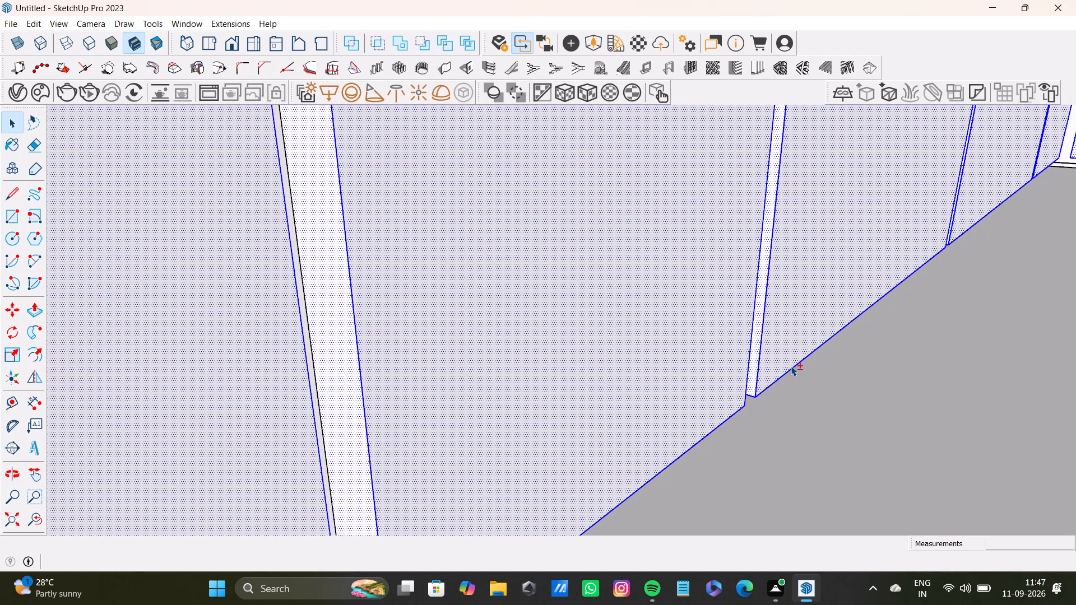
# Working from a low viewpoint, add the unselected side faces and bordering edges in the gaps between panels to the selection.
pyautogui.moveTo(910, 261); pyautogui.dragTo(514, 416, button='middle')
pyautogui.keyDown('shift'); pyautogui.scroll(-2, 309, 282); pyautogui.keyUp('shift')
pyautogui.keyDown('shift'); pyautogui.moveTo(312, 263); pyautogui.dragTo(725, 464, button='middle'); pyautogui.keyUp('shift')
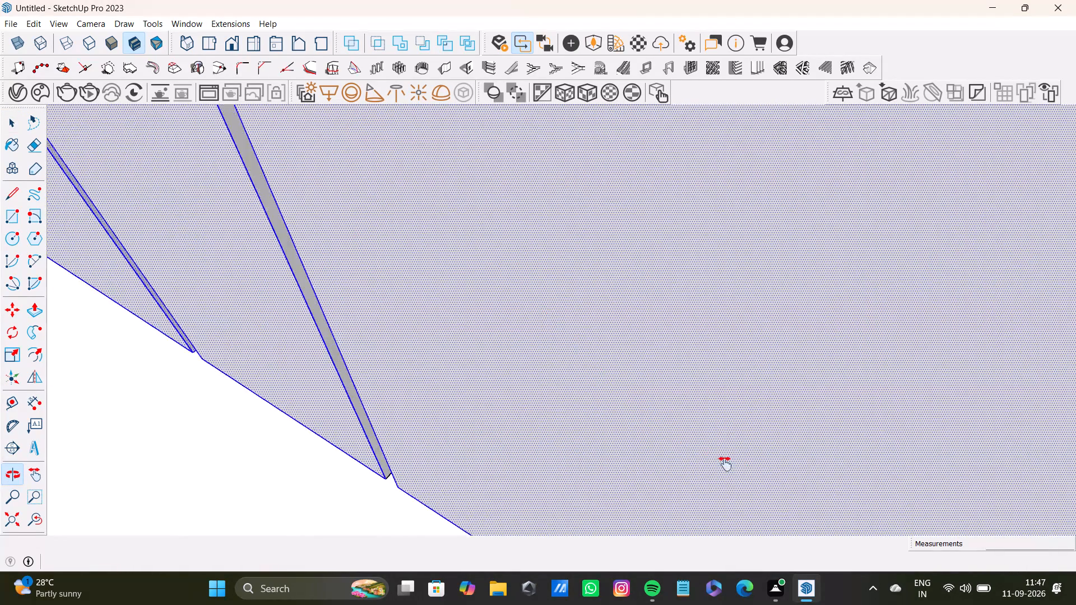
pyautogui.keyDown('shift'); pyautogui.moveTo(725, 464); pyautogui.dragTo(744, 471, button='middle'); pyautogui.keyUp('shift')
pyautogui.keyDown('shift'); pyautogui.scroll(-9, 399, 373); pyautogui.keyUp('shift')
pyautogui.keyDown('shift'); pyautogui.scroll(-1, 335, 297); pyautogui.keyUp('shift')
pyautogui.keyDown('shift'); pyautogui.moveTo(335, 295); pyautogui.dragTo(548, 448, button='middle'); pyautogui.keyUp('shift')
pyautogui.keyDown('shift'); pyautogui.scroll(3, 581, 317); pyautogui.keyUp('shift')
pyautogui.keyDown('shift'); pyautogui.moveTo(587, 279); pyautogui.dragTo(443, 329, button='middle'); pyautogui.keyUp('shift')
pyautogui.keyDown('shift'); pyautogui.scroll(4, 498, 309); pyautogui.keyUp('shift')
pyautogui.keyDown('shift'); pyautogui.click(435, 310); pyautogui.keyUp('shift')
pyautogui.keyDown('shift'); pyautogui.scroll(-10, 438, 318); pyautogui.keyUp('shift')
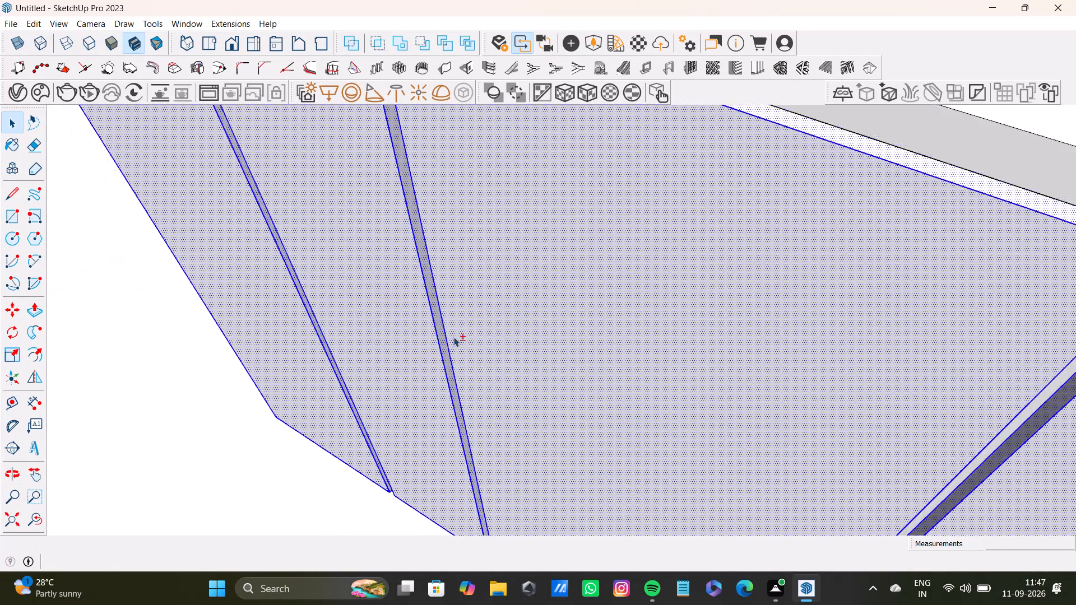
pyautogui.keyDown('shift'); pyautogui.scroll(-6, 453, 337); pyautogui.keyUp('shift')
pyautogui.keyDown('shift'); pyautogui.scroll(9, 664, 363); pyautogui.keyUp('shift')
pyautogui.keyDown('shift'); pyautogui.moveTo(709, 343); pyautogui.dragTo(579, 397, button='middle'); pyautogui.keyUp('shift')
pyautogui.keyDown('shift'); pyautogui.scroll(4, 609, 373); pyautogui.keyUp('shift')
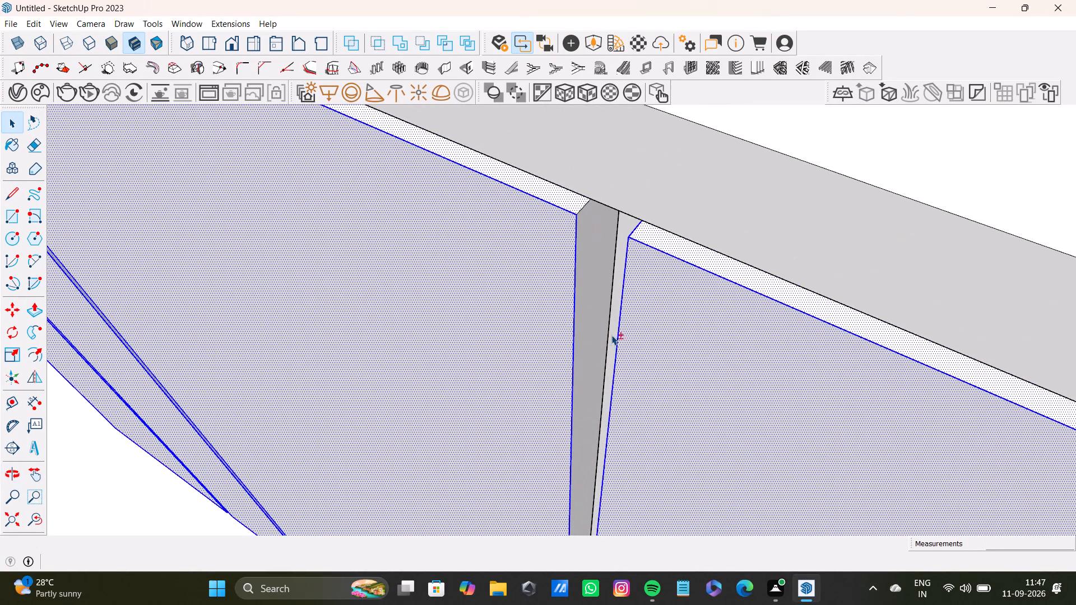
pyautogui.keyDown('shift'); pyautogui.click(598, 338); pyautogui.keyUp('shift')
pyautogui.keyDown('shift'); pyautogui.scroll(-9, 597, 342); pyautogui.keyUp('shift')
pyautogui.keyDown('shift'); pyautogui.scroll(19, 592, 329); pyautogui.keyUp('shift')
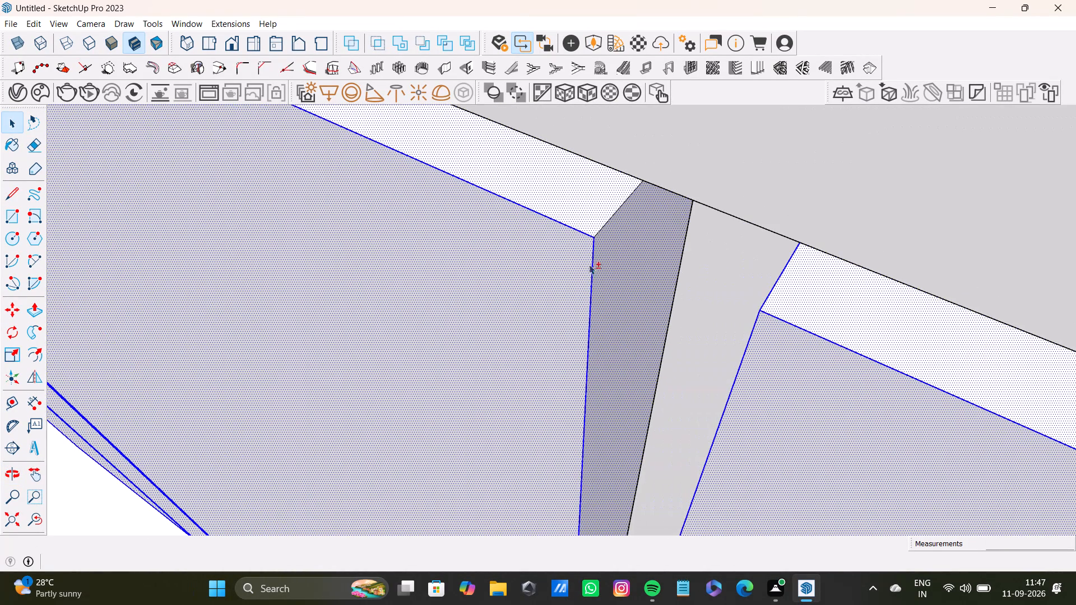
pyautogui.keyDown('shift'); pyautogui.click(607, 226); pyautogui.keyUp('shift')
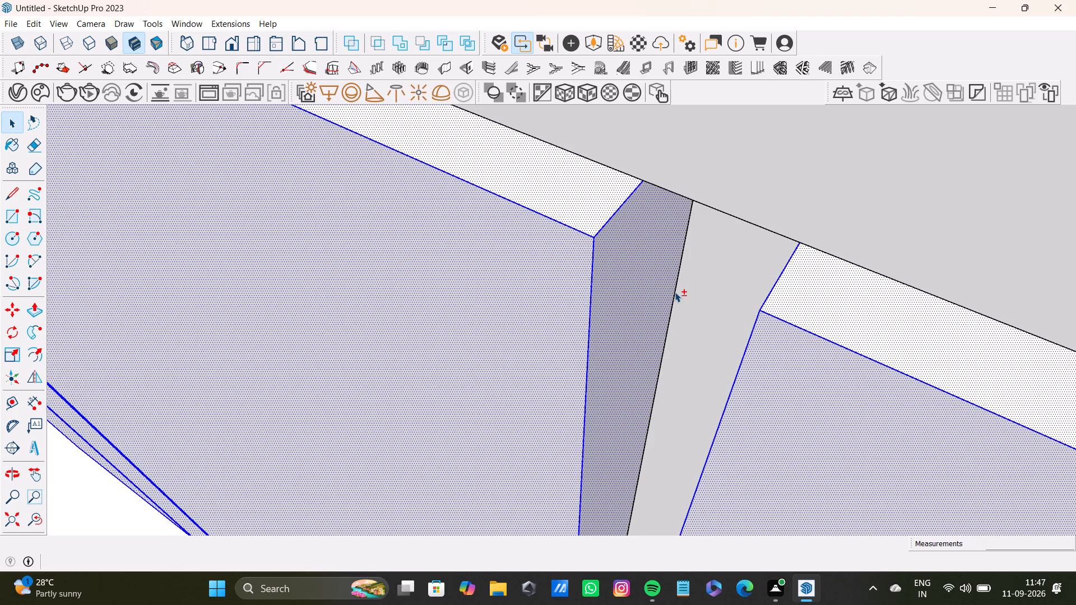
pyautogui.keyDown('shift'); pyautogui.click(675, 292); pyautogui.keyUp('shift')
pyautogui.keyDown('shift'); pyautogui.scroll(-16, 665, 297); pyautogui.keyUp('shift')
# Add the unselected side face and its long inner edge in the next gap between panels to the selection.
pyautogui.keyDown('shift'); pyautogui.moveTo(669, 360); pyautogui.dragTo(595, 18, button='middle'); pyautogui.keyUp('shift')
pyautogui.keyDown('shift'); pyautogui.scroll(-6, 585, 131); pyautogui.keyUp('shift')
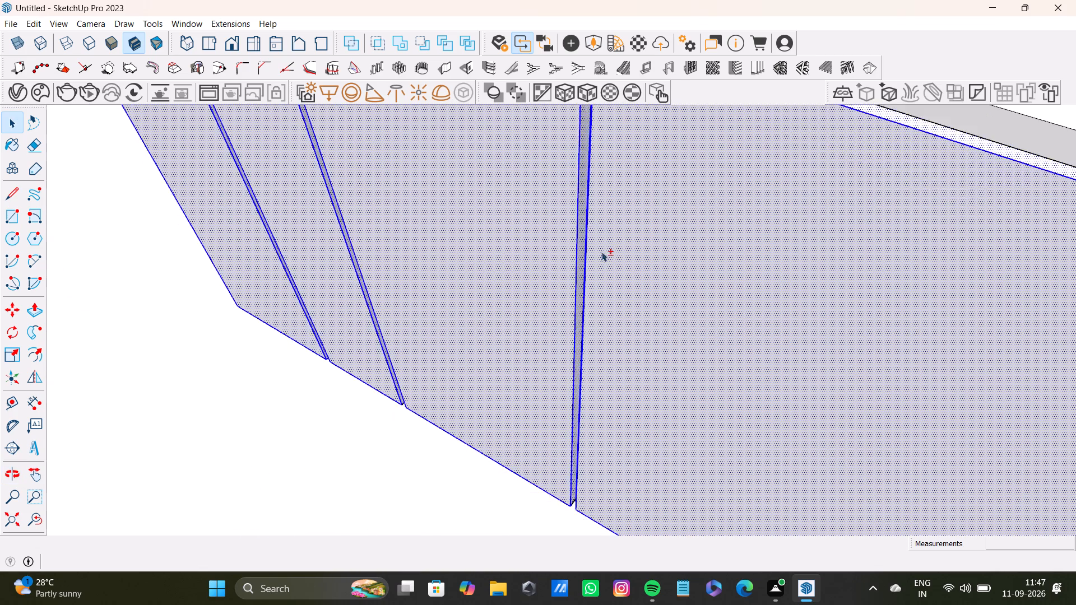
pyautogui.keyDown('shift'); pyautogui.scroll(-1, 601, 252); pyautogui.keyUp('shift')
pyautogui.keyDown('shift'); pyautogui.moveTo(592, 218); pyautogui.dragTo(462, 209, button='middle'); pyautogui.keyUp('shift')
pyautogui.keyDown('shift'); pyautogui.scroll(4, 827, 317); pyautogui.keyUp('shift')
pyautogui.keyDown('shift'); pyautogui.moveTo(856, 282); pyautogui.dragTo(476, 250, button='middle'); pyautogui.keyUp('shift')
pyautogui.keyDown('shift'); pyautogui.scroll(3, 643, 230); pyautogui.keyUp('shift')
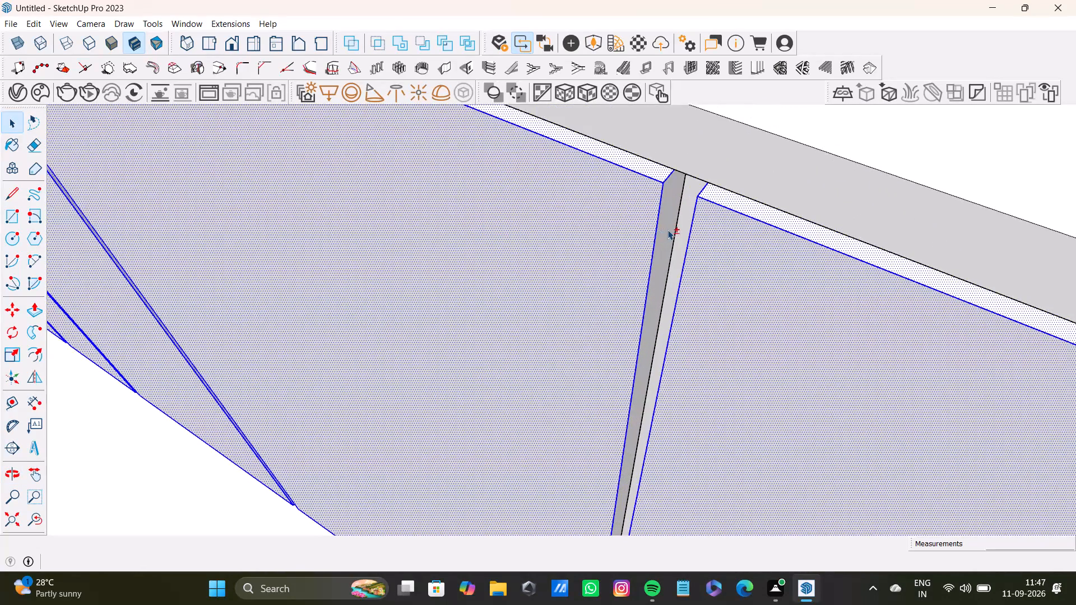
pyautogui.keyDown('shift'); pyautogui.scroll(2, 667, 230); pyautogui.keyUp('shift')
pyautogui.keyDown('shift'); pyautogui.click(668, 223); pyautogui.keyUp('shift')
pyautogui.keyDown('shift'); pyautogui.click(679, 223); pyautogui.keyUp('shift')
pyautogui.keyDown('shift'); pyautogui.scroll(-10, 672, 236); pyautogui.keyUp('shift')
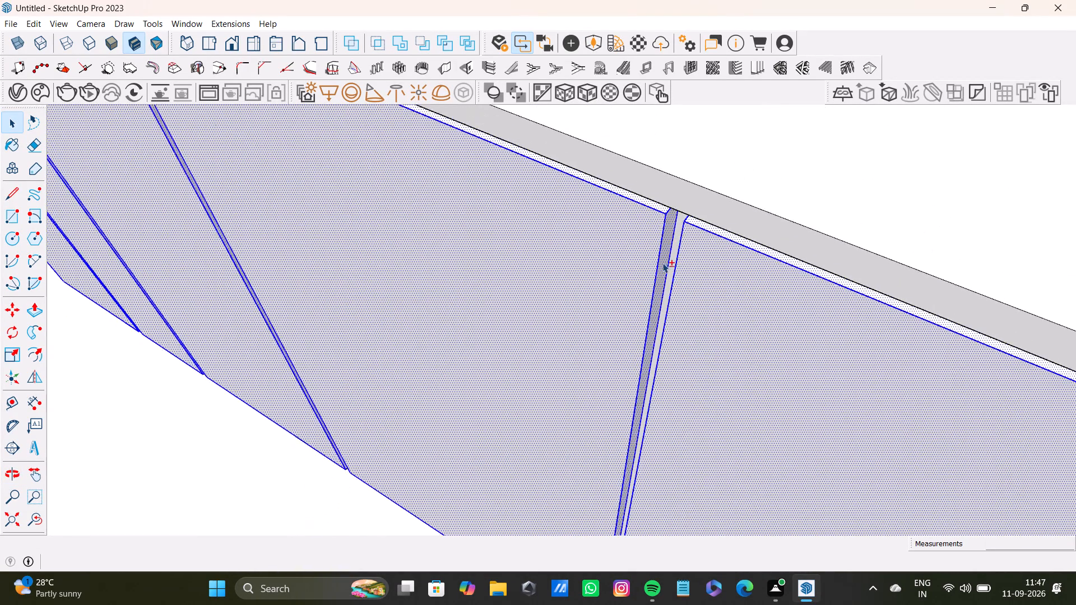
# Examine the panel faces and gaps along the cabinet run for anything still missing from the selection.
pyautogui.keyDown('shift'); pyautogui.moveTo(675, 285); pyautogui.dragTo(429, 75, button='middle'); pyautogui.keyUp('shift')
pyautogui.keyDown('shift'); pyautogui.scroll(1, 720, 193); pyautogui.keyUp('shift')
pyautogui.keyDown('shift'); pyautogui.moveTo(726, 195); pyautogui.dragTo(669, 236, button='middle'); pyautogui.keyUp('shift')
pyautogui.keyDown('shift'); pyautogui.scroll(12, 764, 262); pyautogui.keyUp('shift')
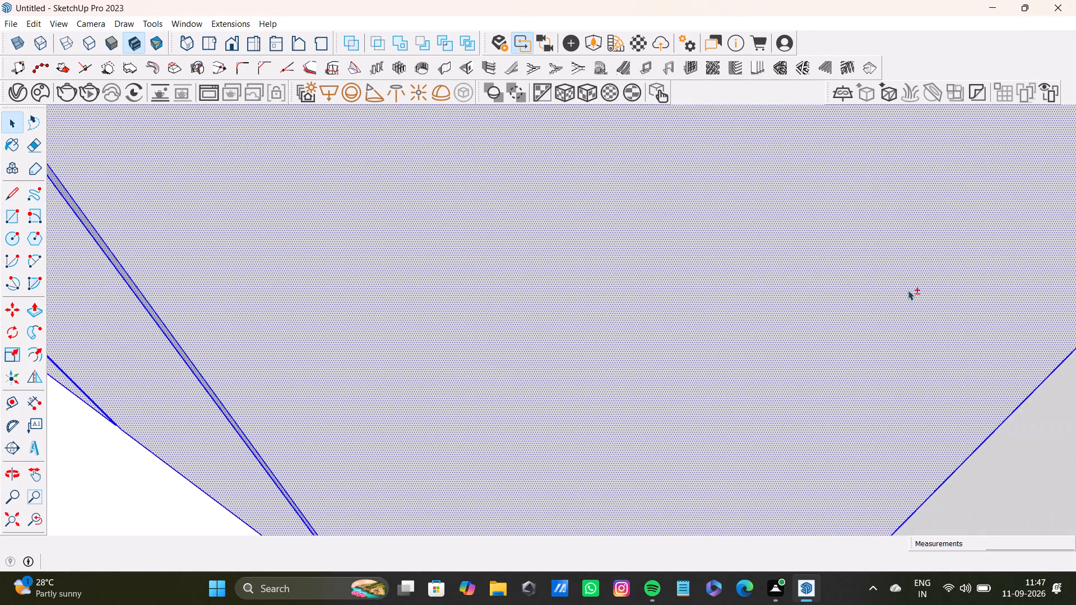
pyautogui.keyDown('shift'); pyautogui.moveTo(941, 290); pyautogui.dragTo(867, 289, button='middle'); pyautogui.keyUp('shift')
pyautogui.keyDown('shift'); pyautogui.scroll(8, 868, 286); pyautogui.keyUp('shift')
pyautogui.keyDown('shift'); pyautogui.moveTo(967, 291); pyautogui.dragTo(876, 287, button='middle'); pyautogui.keyUp('shift')
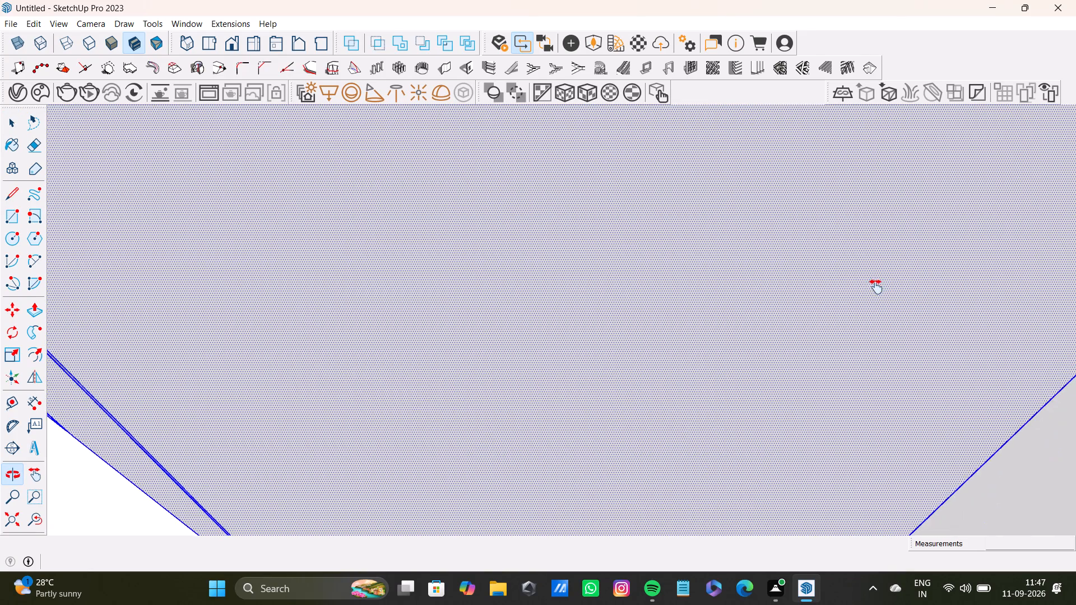
pyautogui.keyDown('shift'); pyautogui.moveTo(876, 287); pyautogui.dragTo(795, 288, button='middle'); pyautogui.keyUp('shift')
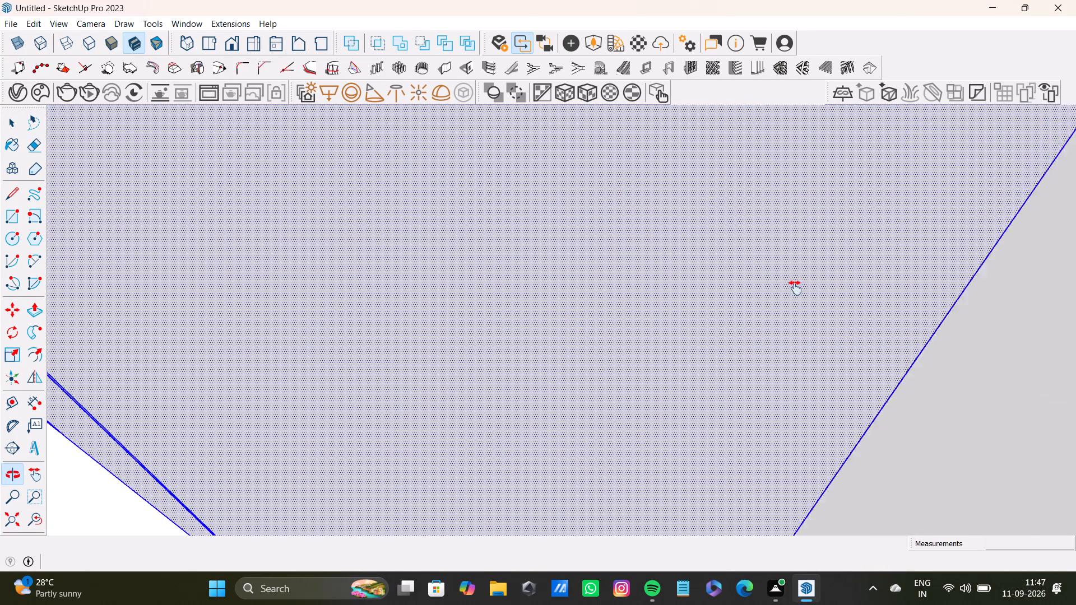
pyautogui.keyDown('shift'); pyautogui.moveTo(795, 288); pyautogui.dragTo(799, 286, button='middle'); pyautogui.keyUp('shift')
pyautogui.keyDown('shift'); pyautogui.scroll(-18, 811, 279); pyautogui.keyUp('shift')
pyautogui.keyDown('shift'); pyautogui.moveTo(782, 291); pyautogui.dragTo(750, 294, button='middle'); pyautogui.keyUp('shift')
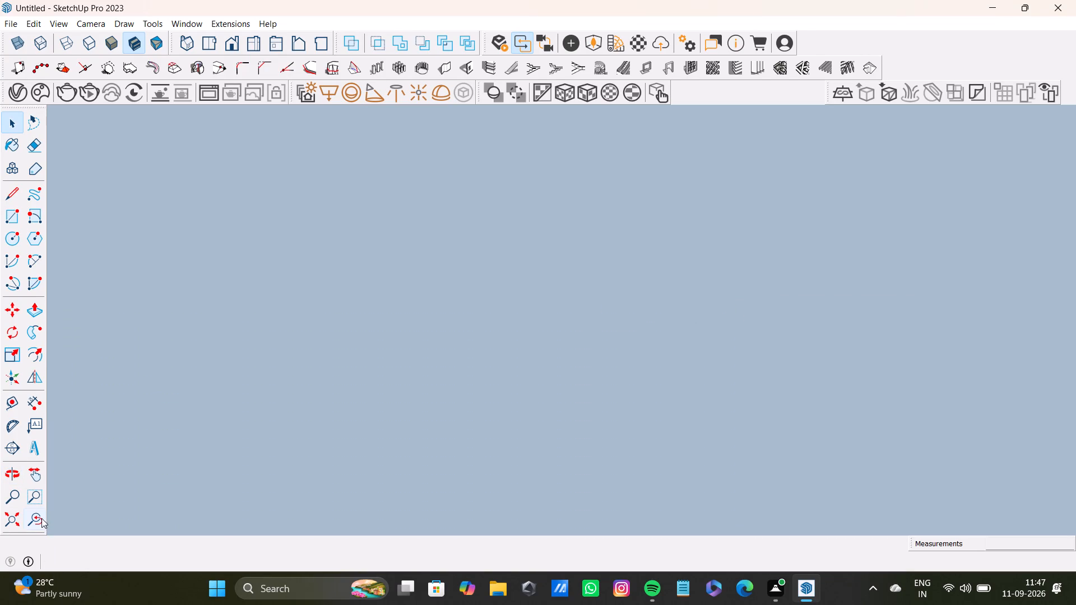
pyautogui.keyDown('shift'); pyautogui.click(40, 517); pyautogui.keyUp('shift')
pyautogui.keyDown('shift'); pyautogui.click(10, 521); pyautogui.keyUp('shift')
# Add the narrow unselected strip face beside the panel at the cabinets' inner corner, with its edges, to the selection.
pyautogui.keyDown('shift'); pyautogui.moveTo(221, 480); pyautogui.dragTo(850, 585, button='middle'); pyautogui.keyUp('shift')
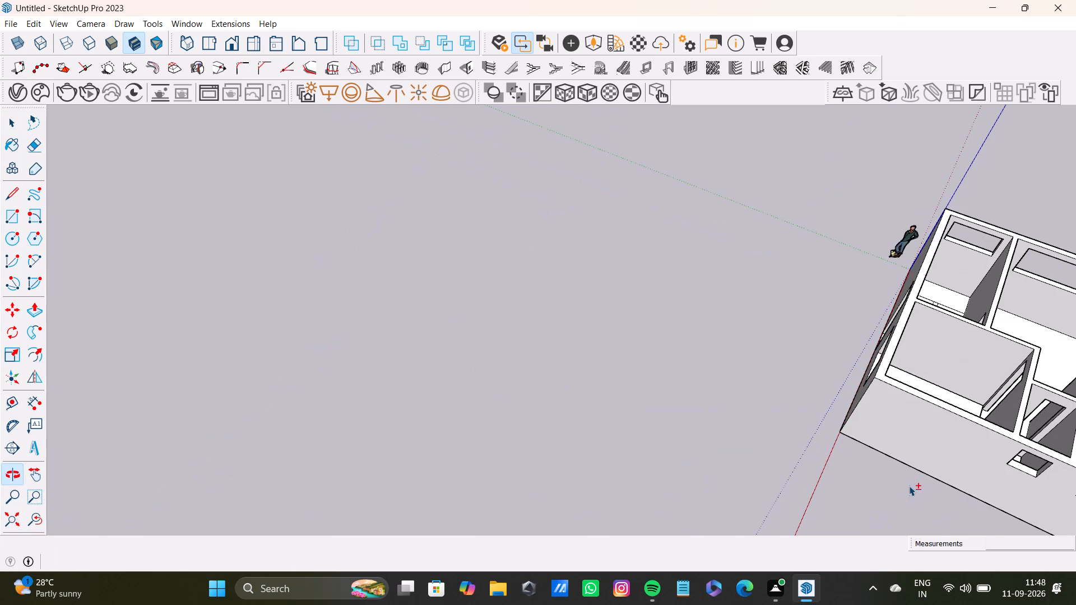
pyautogui.keyDown('shift'); pyautogui.moveTo(857, 319); pyautogui.dragTo(398, 240, button='middle'); pyautogui.keyUp('shift')
pyautogui.moveTo(432, 282); pyautogui.dragTo(794, 404, button='middle')
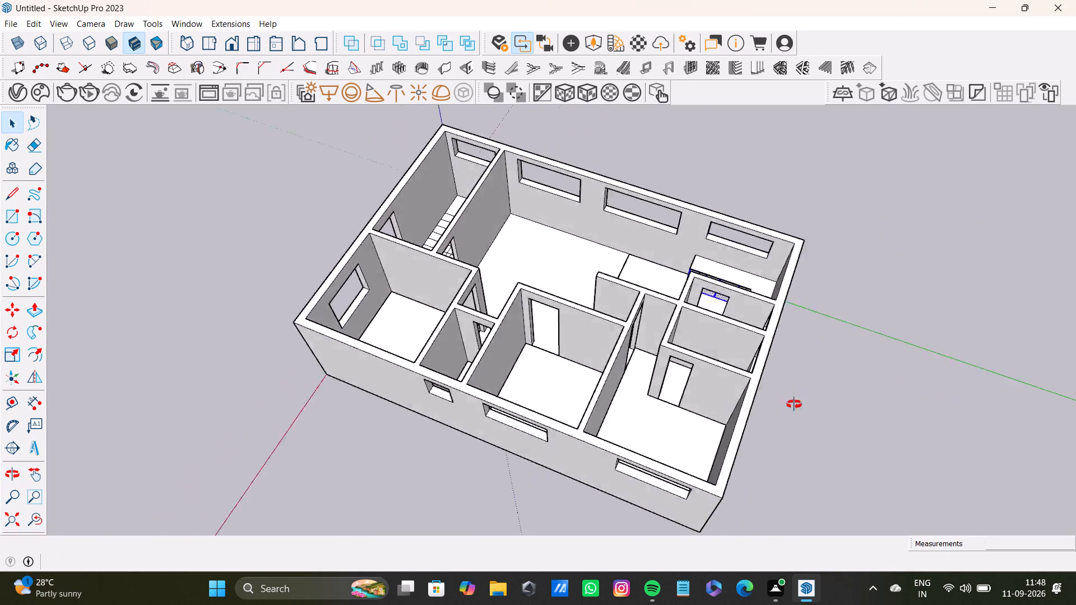
pyautogui.moveTo(794, 404); pyautogui.dragTo(1056, 379, button='middle')
pyautogui.scroll(20, 525, 189)
pyautogui.scroll(7, 525, 189)
pyautogui.keyDown('shift'); pyautogui.moveTo(403, 243); pyautogui.dragTo(432, 284, button='middle'); pyautogui.keyUp('shift')
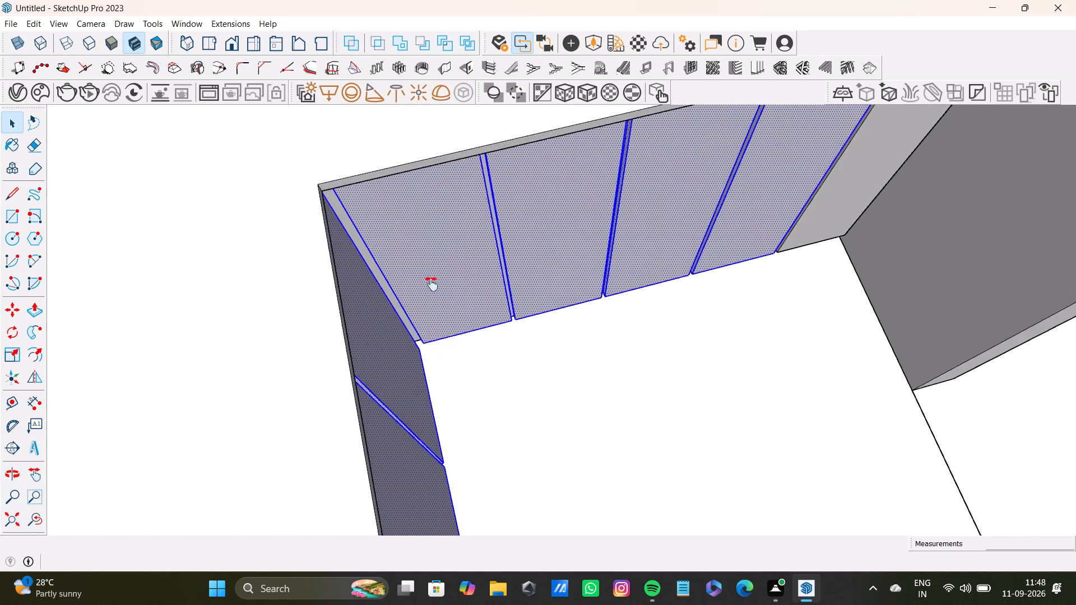
pyautogui.keyDown('shift'); pyautogui.moveTo(432, 284); pyautogui.dragTo(463, 345, button='middle'); pyautogui.keyUp('shift')
pyautogui.keyDown('shift'); pyautogui.scroll(16, 418, 334); pyautogui.keyUp('shift')
pyautogui.moveTo(410, 334); pyautogui.dragTo(488, 280, button='middle')
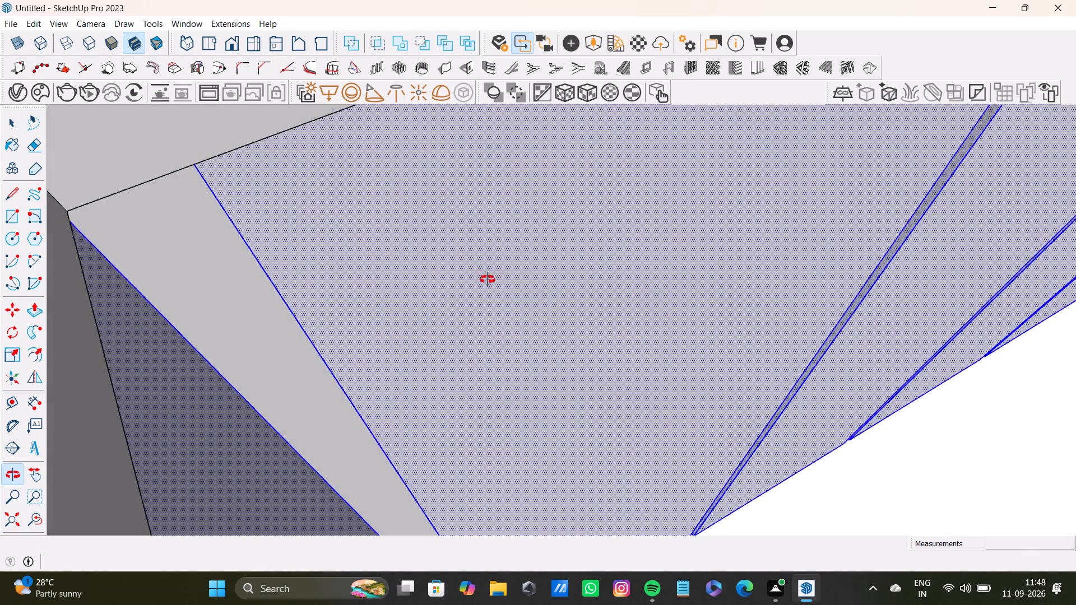
pyautogui.moveTo(488, 280); pyautogui.dragTo(576, 210, button='middle')
pyautogui.keyDown('shift'); pyautogui.scroll(4, 221, 324); pyautogui.keyUp('shift')
pyautogui.keyDown('shift'); pyautogui.moveTo(133, 351); pyautogui.dragTo(173, 327, button='middle'); pyautogui.keyUp('shift')
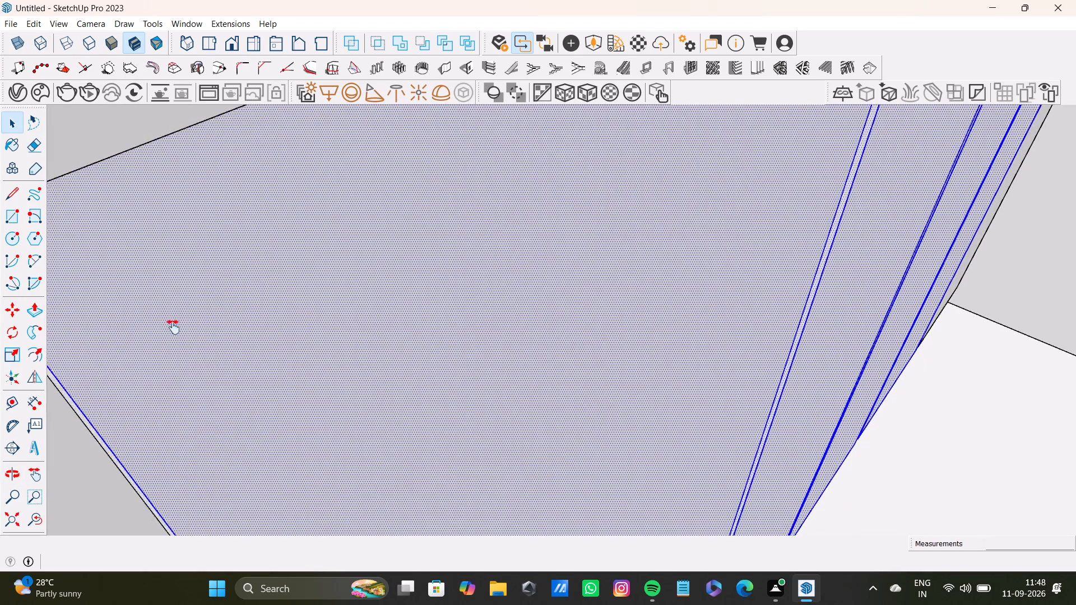
pyautogui.keyDown('shift'); pyautogui.moveTo(173, 327); pyautogui.dragTo(208, 305, button='middle'); pyautogui.keyUp('shift')
pyautogui.keyDown('shift'); pyautogui.doubleClick(116, 322); pyautogui.keyUp('shift')
pyautogui.keyDown('shift'); pyautogui.click(108, 338); pyautogui.keyUp('shift')
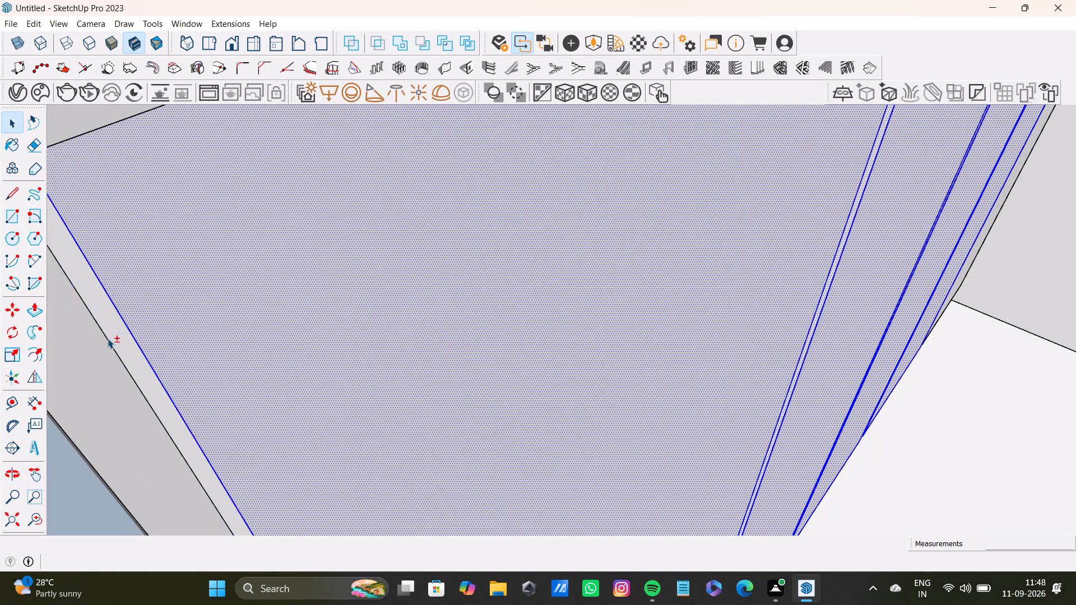
pyautogui.keyDown('shift'); pyautogui.doubleClick(113, 334); pyautogui.keyUp('shift')
pyautogui.keyDown('shift'); pyautogui.scroll(-9, 219, 314); pyautogui.keyUp('shift')
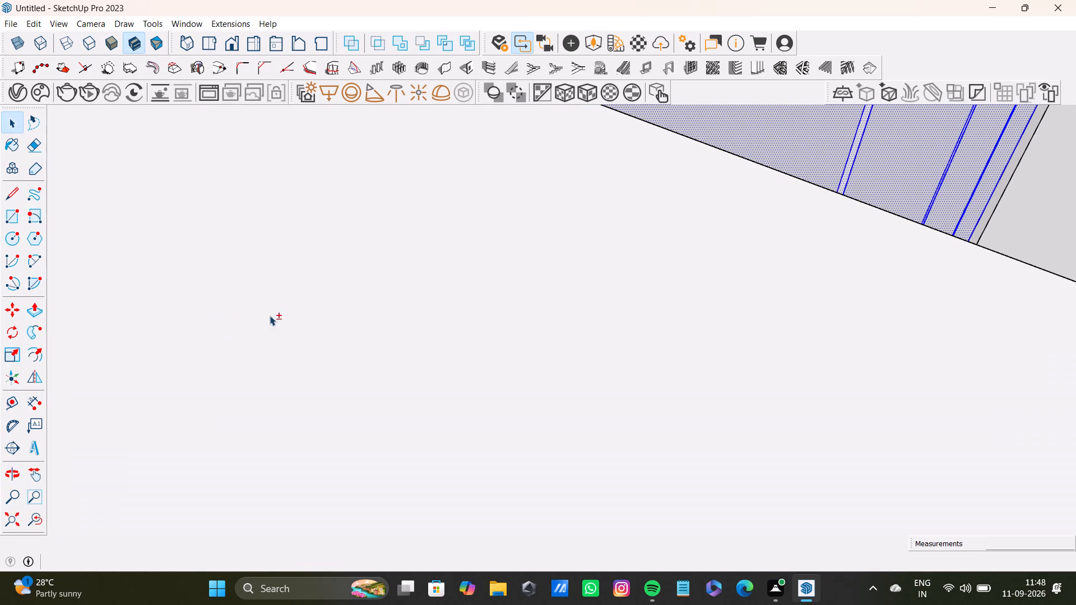
pyautogui.keyDown('shift'); pyautogui.click(41, 516); pyautogui.keyUp('shift')
# Add the unselected long inner edge in the next gap between panels to the selection.
pyautogui.keyDown('shift'); pyautogui.moveTo(476, 339); pyautogui.dragTo(442, 424, button='middle'); pyautogui.keyUp('shift')
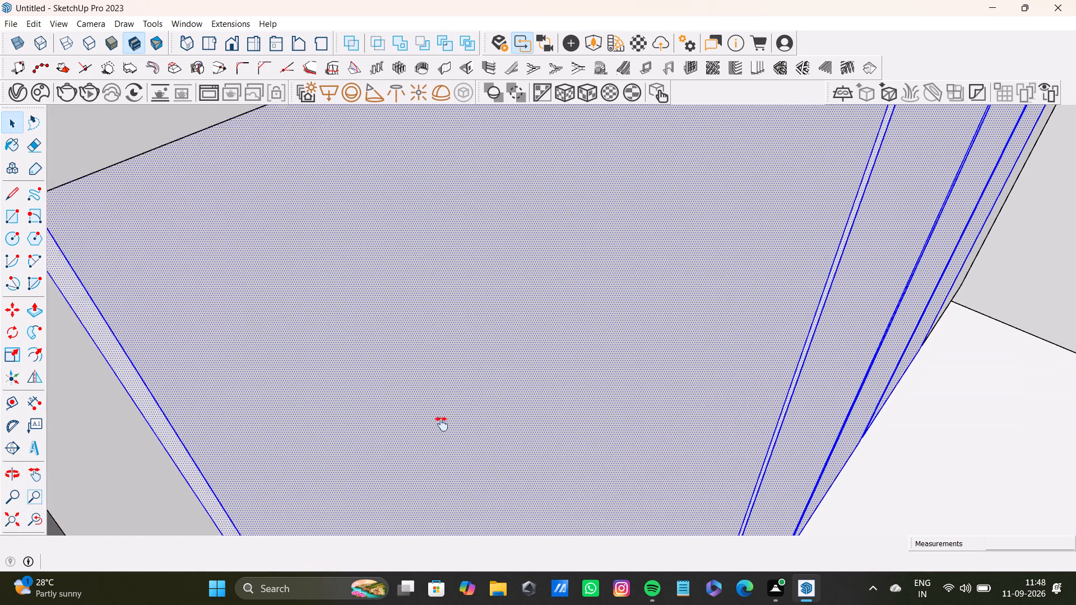
pyautogui.keyDown('shift'); pyautogui.moveTo(442, 424); pyautogui.dragTo(193, 509, button='middle'); pyautogui.keyUp('shift')
pyautogui.keyDown('shift'); pyautogui.moveTo(614, 283); pyautogui.dragTo(179, 406, button='middle'); pyautogui.keyUp('shift')
pyautogui.keyDown('shift'); pyautogui.moveTo(502, 314); pyautogui.dragTo(430, 404, button='middle'); pyautogui.keyUp('shift')
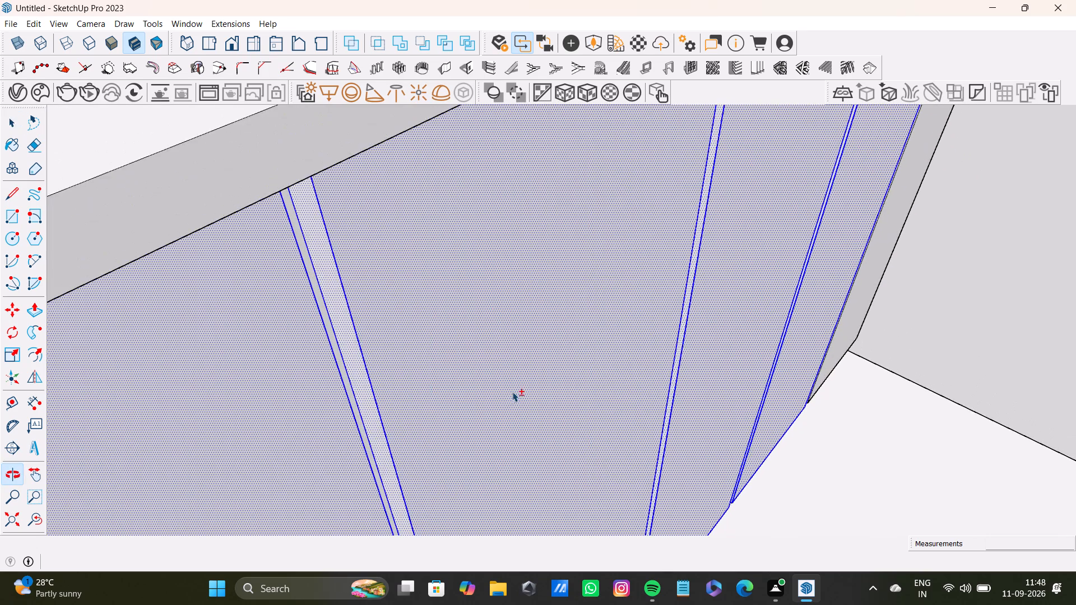
pyautogui.moveTo(508, 396); pyautogui.dragTo(210, 390, button='middle')
pyautogui.scroll(-1, 266, 372)
pyautogui.keyDown('shift'); pyautogui.scroll(5, 588, 303); pyautogui.keyUp('shift')
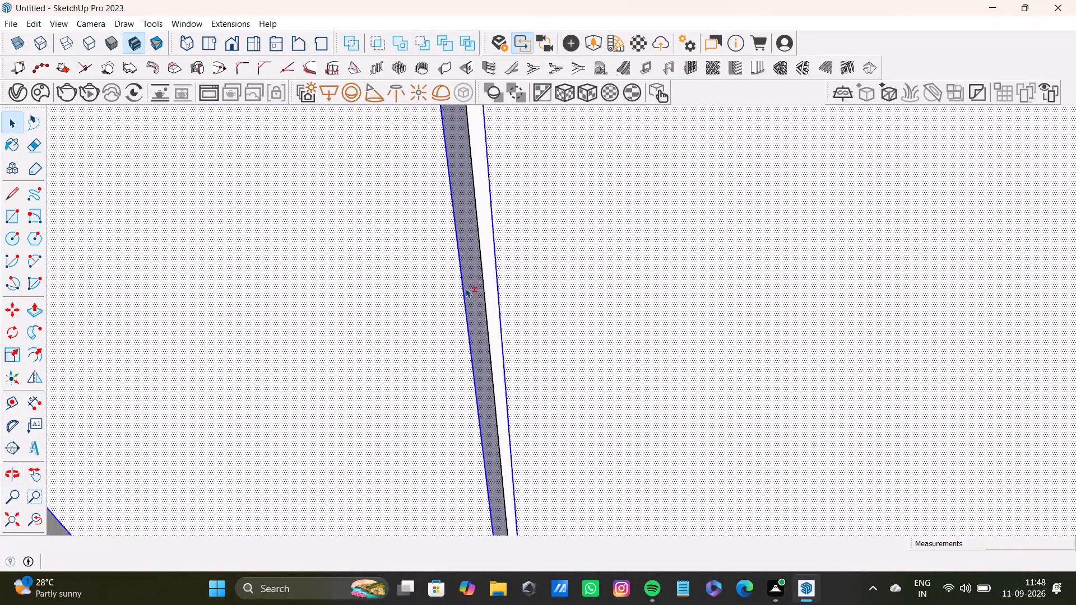
pyautogui.keyDown('shift'); pyautogui.scroll(9, 465, 288); pyautogui.keyUp('shift')
pyautogui.keyDown('shift'); pyautogui.click(481, 313); pyautogui.keyUp('shift')
pyautogui.keyDown('shift'); pyautogui.scroll(-6, 481, 313); pyautogui.keyUp('shift')
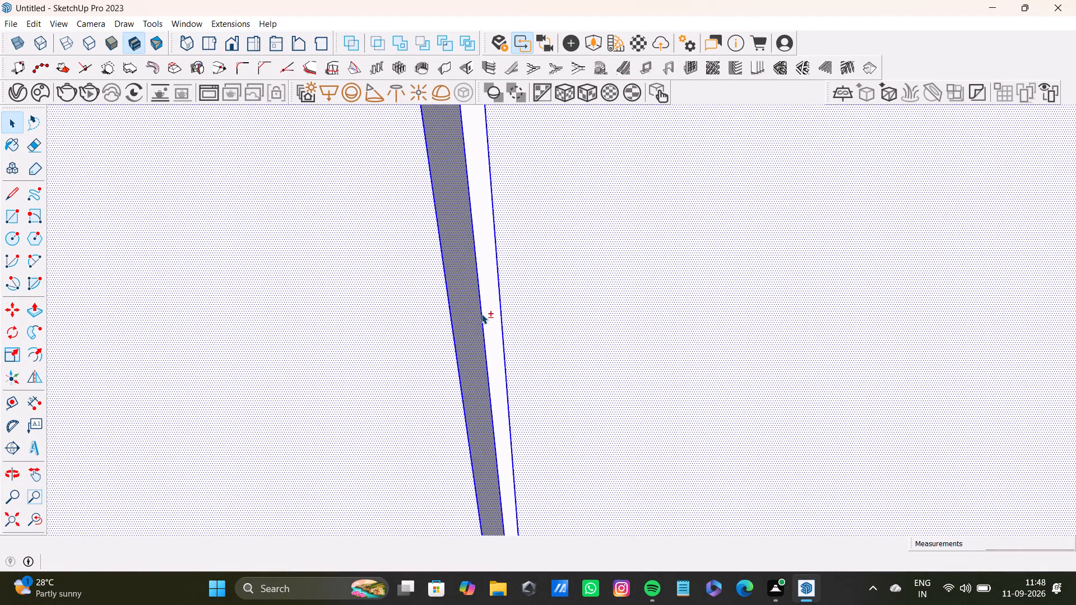
pyautogui.keyDown('shift'); pyautogui.scroll(-20, 481, 314); pyautogui.keyUp('shift')
# Add the end panel's front face and edges, plus the neighbouring panel's inner side edge in the gap, to the selection.
pyautogui.keyDown('shift'); pyautogui.moveTo(620, 356); pyautogui.dragTo(435, 323, button='middle'); pyautogui.keyUp('shift')
pyautogui.keyDown('shift'); pyautogui.scroll(10, 514, 325); pyautogui.keyUp('shift')
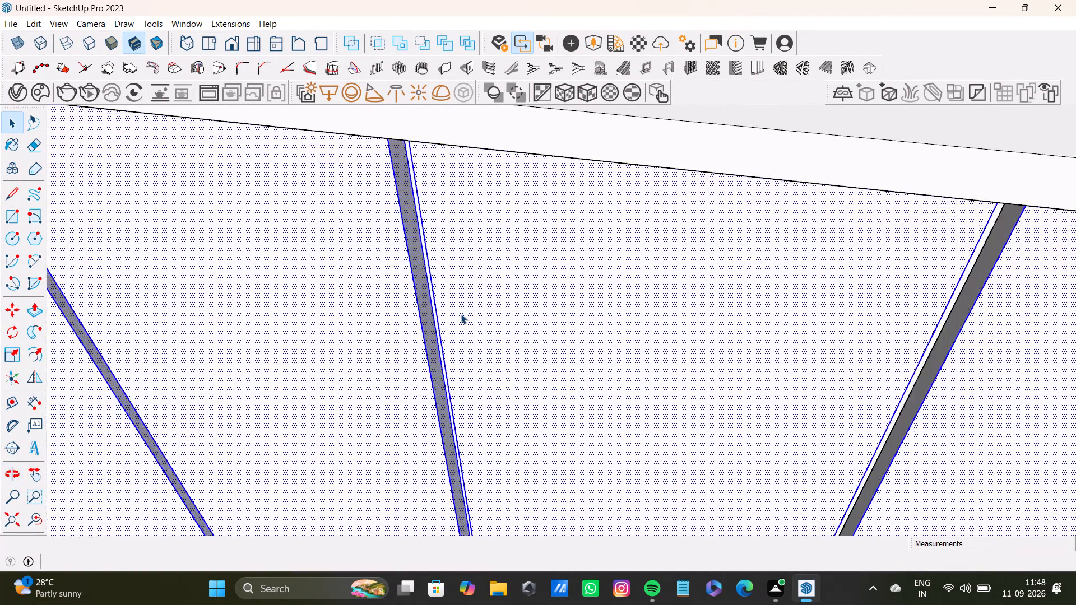
pyautogui.keyDown('shift'); pyautogui.scroll(4, 461, 314); pyautogui.keyUp('shift')
pyautogui.scroll(-14, 461, 314)
pyautogui.keyDown('shift'); pyautogui.moveTo(638, 357); pyautogui.dragTo(576, 218, button='middle'); pyautogui.keyUp('shift')
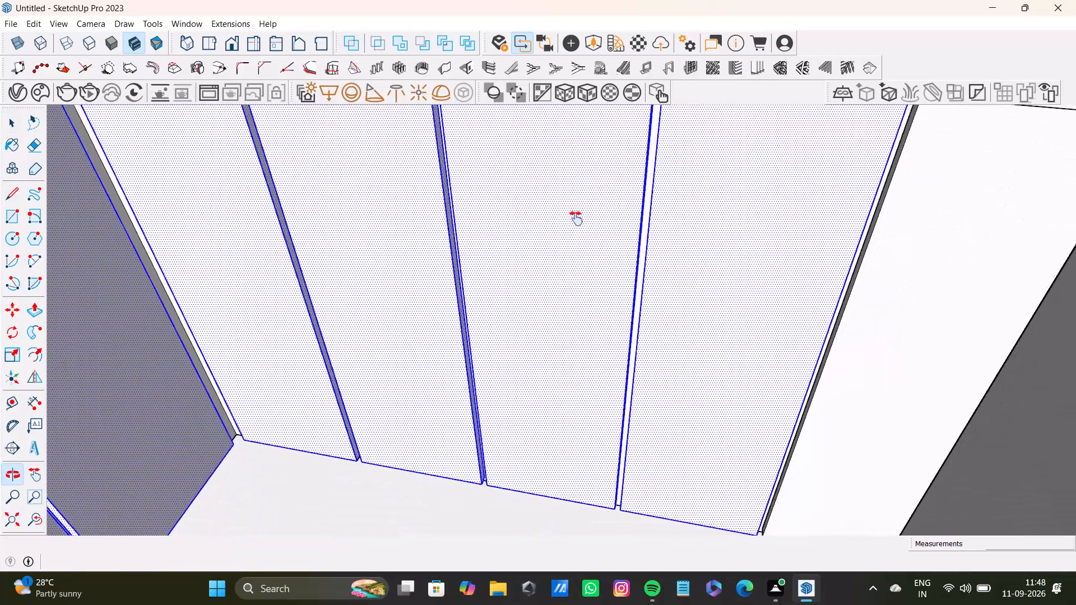
pyautogui.keyDown('shift'); pyautogui.moveTo(576, 218); pyautogui.dragTo(518, 328, button='middle'); pyautogui.keyUp('shift')
pyautogui.scroll(8, 565, 291)
pyautogui.scroll(-11, 544, 288)
pyautogui.keyDown('shift'); pyautogui.moveTo(658, 330); pyautogui.dragTo(540, 336, button='middle'); pyautogui.keyUp('shift')
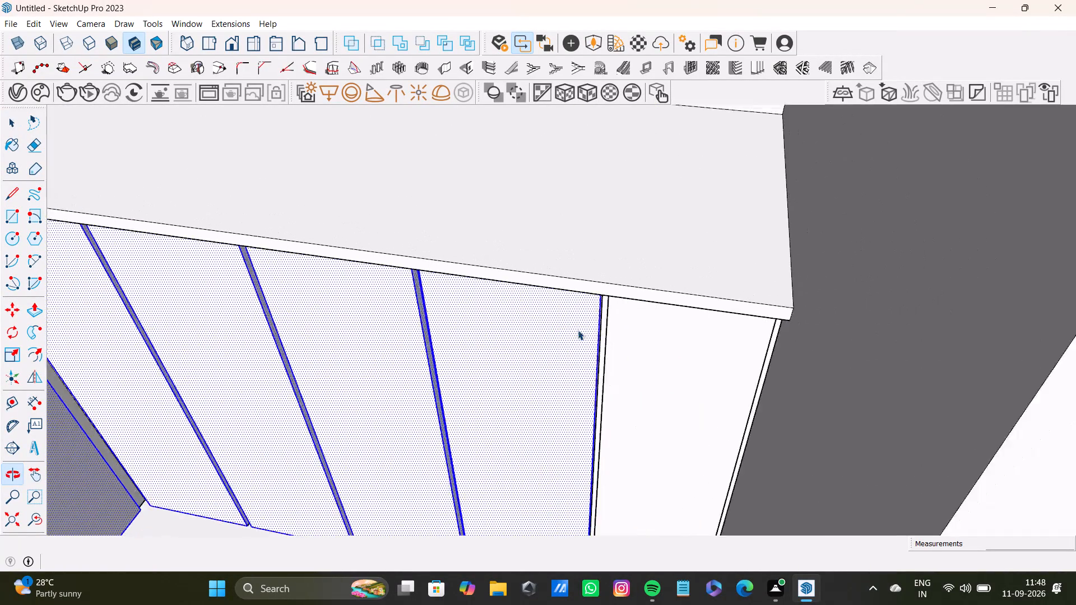
pyautogui.scroll(13, 578, 330)
pyautogui.moveTo(601, 327); pyautogui.dragTo(502, 333, button='middle')
pyautogui.scroll(6, 643, 332)
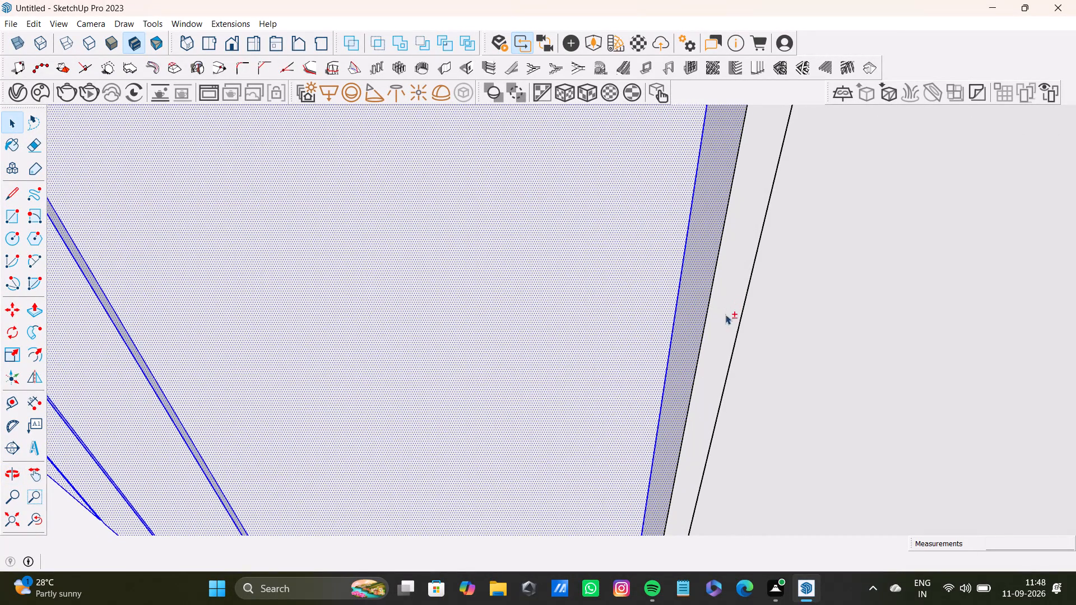
pyautogui.keyDown('shift'); pyautogui.click(702, 338); pyautogui.keyUp('shift')
pyautogui.keyDown('shift'); pyautogui.click(718, 331); pyautogui.keyUp('shift')
pyautogui.keyDown('shift'); pyautogui.doubleClick(753, 342); pyautogui.keyUp('shift')
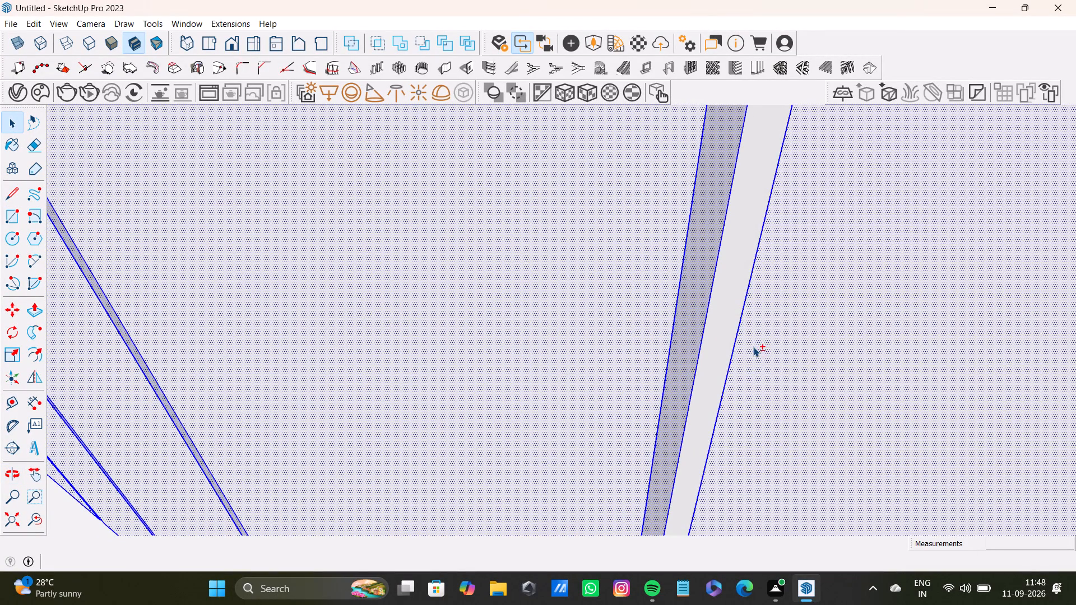
# Add the end panel's side face and its long inner edge in the adjacent gap to the selection.
pyautogui.keyDown('shift'); pyautogui.scroll(-17, 745, 367); pyautogui.keyUp('shift')
pyautogui.moveTo(744, 375); pyautogui.dragTo(610, 188, button='middle')
pyautogui.moveTo(600, 224); pyautogui.dragTo(834, 248, button='middle')
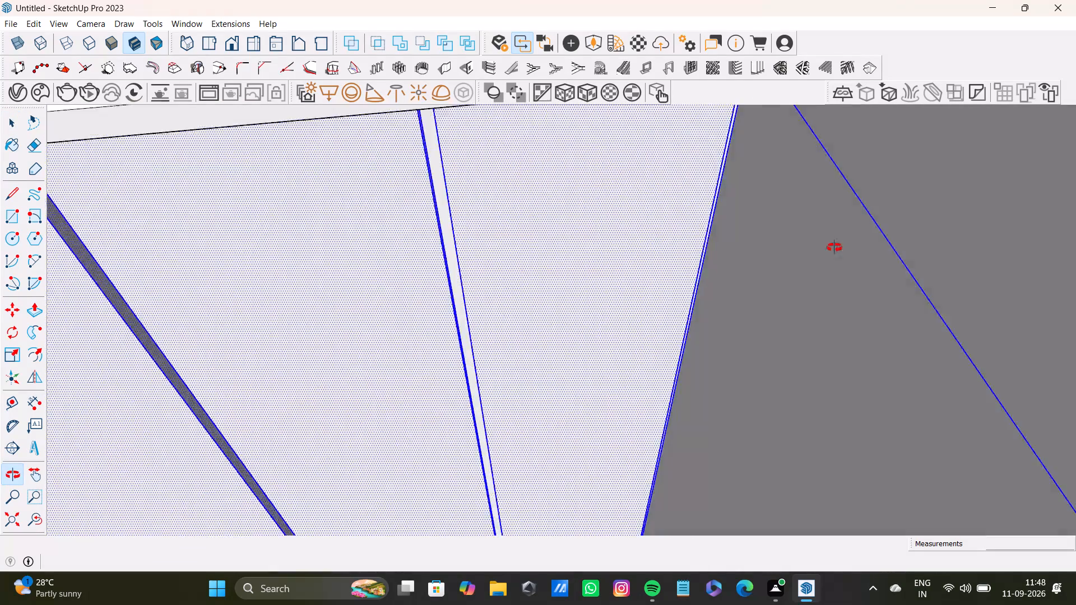
pyautogui.moveTo(834, 248); pyautogui.dragTo(835, 248, button='middle')
pyautogui.keyDown('shift'); pyautogui.scroll(3, 669, 248); pyautogui.keyUp('shift')
pyautogui.keyDown('shift'); pyautogui.moveTo(550, 238); pyautogui.dragTo(703, 366, button='middle'); pyautogui.keyUp('shift')
pyautogui.moveTo(616, 339); pyautogui.dragTo(708, 317, button='middle')
pyautogui.keyDown('shift'); pyautogui.scroll(4, 576, 355); pyautogui.keyUp('shift')
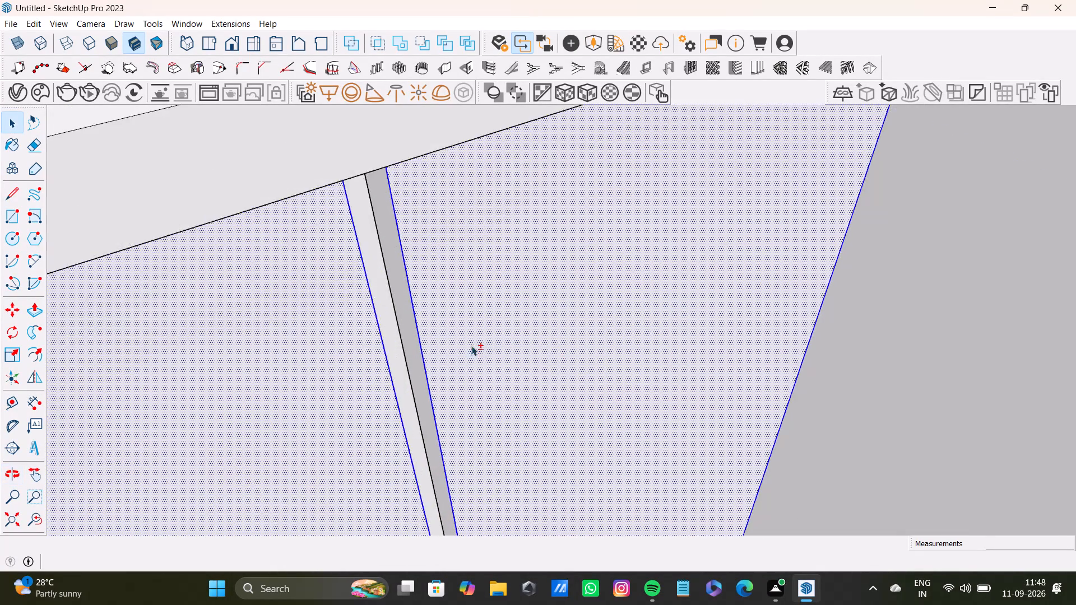
pyautogui.keyDown('shift'); pyautogui.scroll(3, 471, 346); pyautogui.keyUp('shift')
pyautogui.keyDown('shift'); pyautogui.click(386, 351); pyautogui.keyUp('shift')
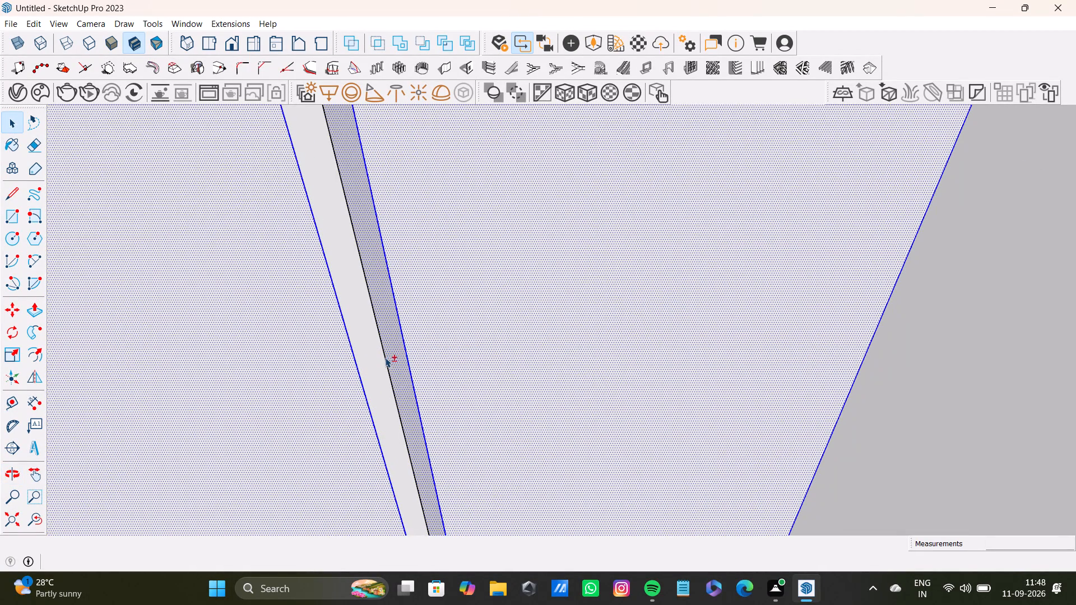
pyautogui.keyDown('shift'); pyautogui.click(385, 357); pyautogui.keyUp('shift')
# Remove the cabinet body from the selection, keeping only the raised front panels selected.
pyautogui.keyDown('shift'); pyautogui.scroll(-20, 418, 354); pyautogui.keyUp('shift')
pyautogui.keyDown('shift'); pyautogui.scroll(-3, 418, 354); pyautogui.keyUp('shift')
pyautogui.keyDown('shift'); pyautogui.moveTo(549, 367); pyautogui.dragTo(554, 333, button='middle'); pyautogui.keyUp('shift')
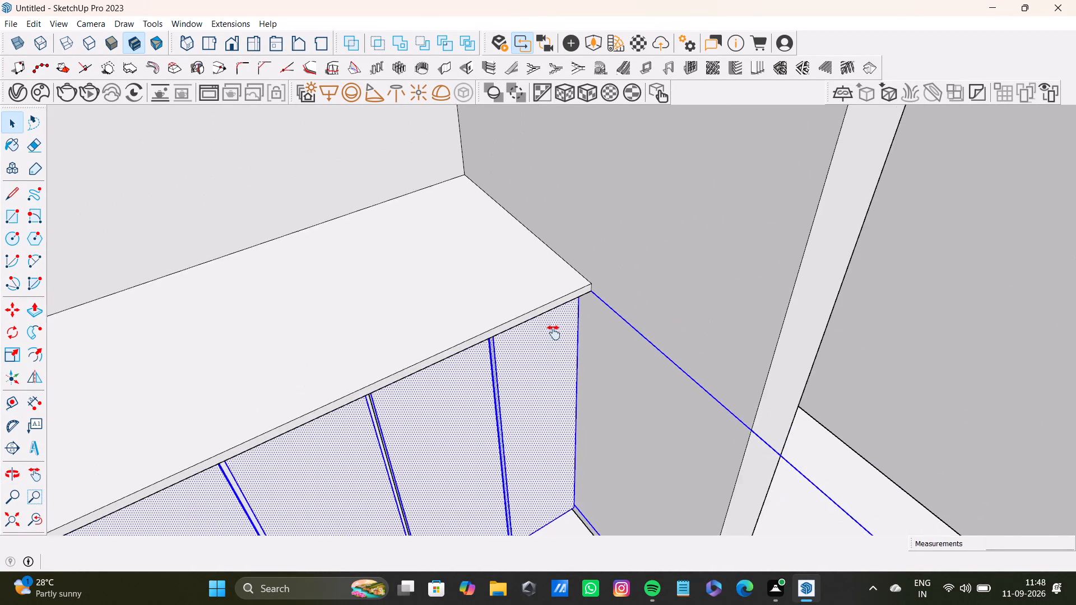
pyautogui.keyDown('shift'); pyautogui.moveTo(554, 333); pyautogui.dragTo(587, 228, button='middle'); pyautogui.keyUp('shift')
pyautogui.moveTo(638, 300); pyautogui.dragTo(620, 314, button='middle')
pyautogui.keyDown('shift'); pyautogui.scroll(3, 641, 351); pyautogui.keyUp('shift')
pyautogui.moveTo(693, 334); pyautogui.dragTo(535, 381, button='middle')
pyautogui.scroll(11, 582, 270)
pyautogui.scroll(-3, 554, 168)
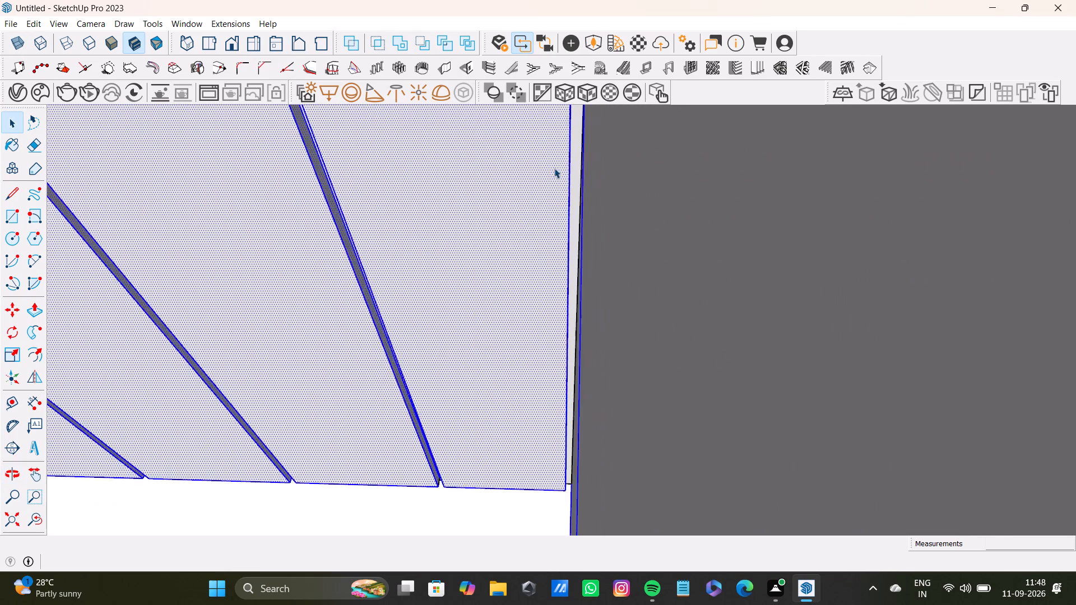
pyautogui.scroll(-11, 554, 168)
pyautogui.keyDown('shift'); pyautogui.moveTo(467, 201); pyautogui.dragTo(627, 188, button='middle'); pyautogui.keyUp('shift')
pyautogui.keyDown('shift'); pyautogui.click(29, 523); pyautogui.keyUp('shift')
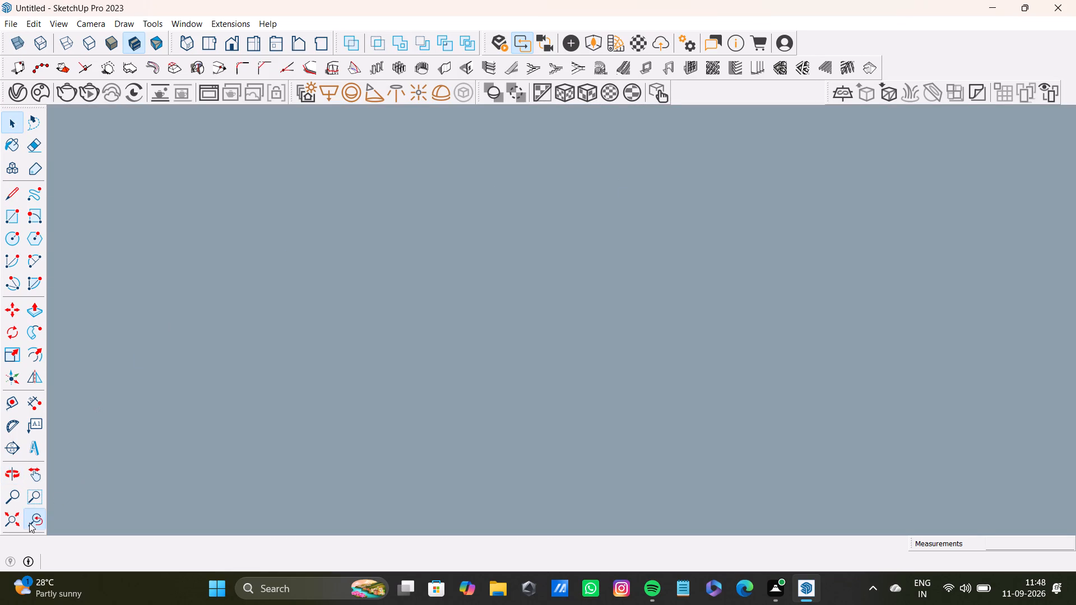
pyautogui.keyDown('shift'); pyautogui.click(10, 523); pyautogui.keyUp('shift')
pyautogui.keyDown('shift'); pyautogui.scroll(16, 528, 211); pyautogui.keyUp('shift')
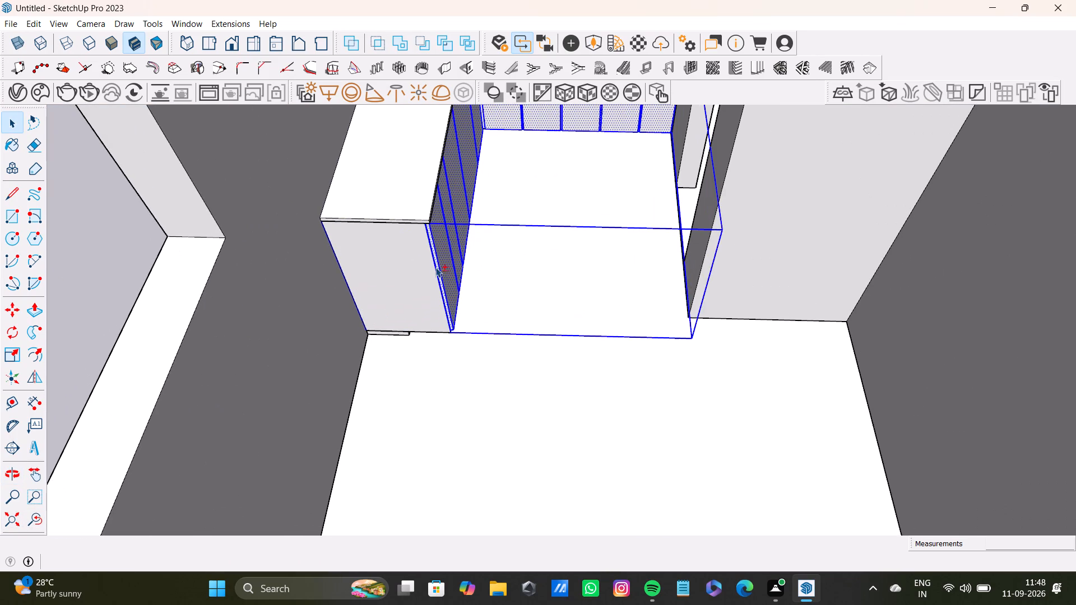
pyautogui.keyDown('shift'); pyautogui.click(406, 260); pyautogui.keyUp('shift')
# Create a component from the selected front panels with the default definition settings, and clear the selection.
pyautogui.keyDown('shift'); pyautogui.scroll(-3, 542, 198); pyautogui.keyUp('shift')
pyautogui.keyDown('shift'); pyautogui.moveTo(551, 202); pyautogui.dragTo(563, 339, button='middle'); pyautogui.keyUp('shift')
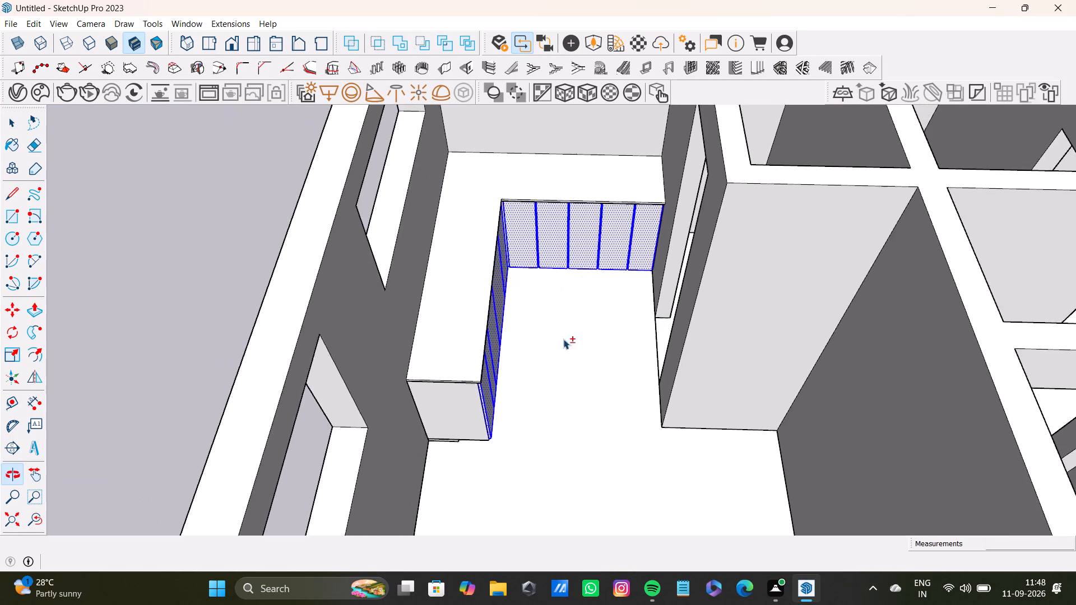
pyautogui.keyDown('shift'); pyautogui.scroll(4, 561, 252); pyautogui.keyUp('shift')
pyautogui.keyDown('shift'); pyautogui.rightClick(585, 232); pyautogui.keyUp('shift')
pyautogui.keyDown('shift'); pyautogui.click(636, 327); pyautogui.keyUp('shift')
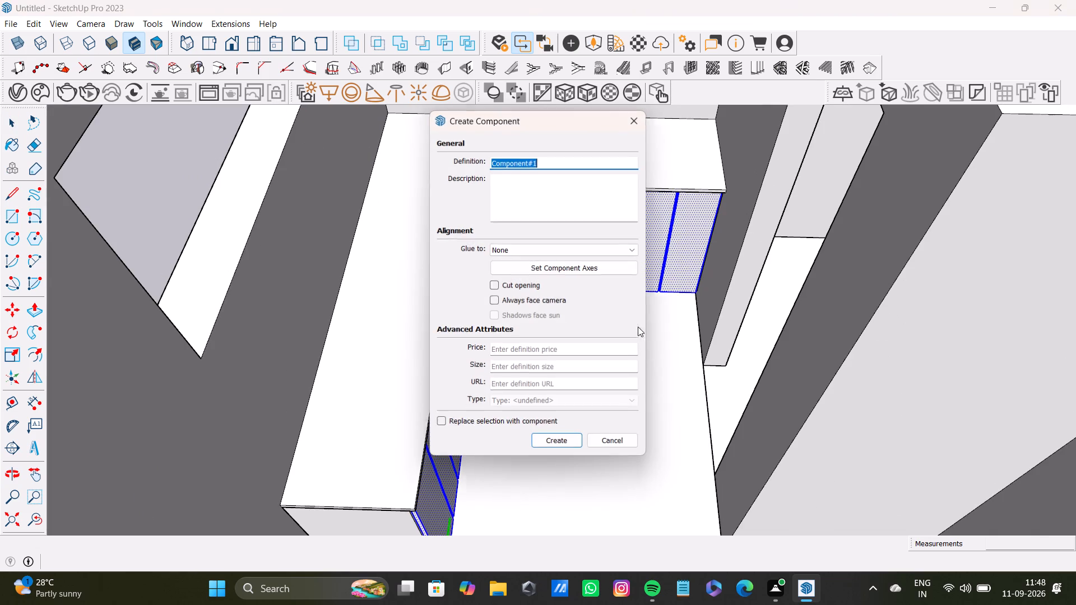
pyautogui.click(566, 443)
pyautogui.press('space')
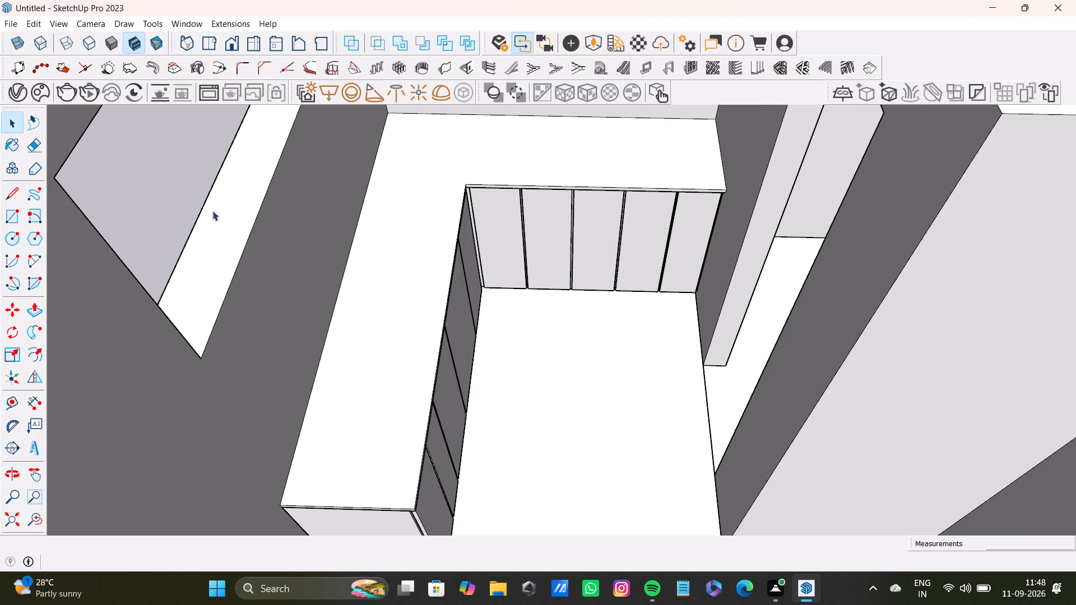
pyautogui.click(175, 175)
# Push the front edge face of the countertop's shorter arm slightly inward at the L's inner corner.
pyautogui.scroll(-10, 440, 308)
pyautogui.keyDown('shift'); pyautogui.moveTo(443, 318); pyautogui.dragTo(584, 402, button='middle'); pyautogui.keyUp('shift')
pyautogui.keyDown('shift'); pyautogui.scroll(-1, 584, 402); pyautogui.keyUp('shift')
pyautogui.moveTo(626, 393); pyautogui.dragTo(554, 483, button='middle')
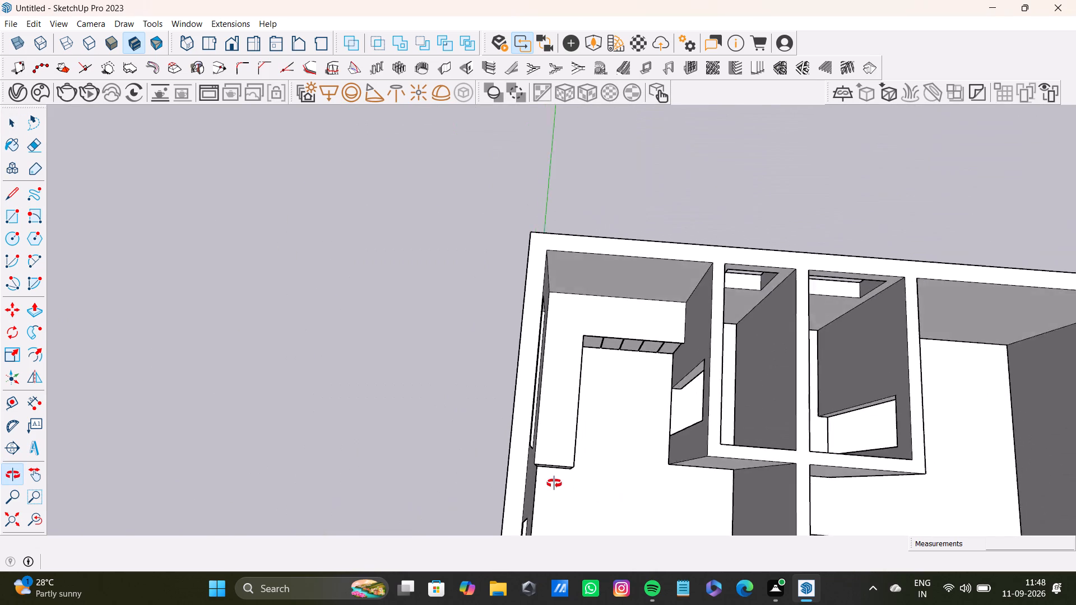
pyautogui.moveTo(554, 483); pyautogui.dragTo(352, 397, button='middle')
pyautogui.press('space')
pyautogui.click(381, 238)
pyautogui.scroll(9, 556, 331)
pyautogui.moveTo(587, 373); pyautogui.dragTo(647, 381, button='middle')
pyautogui.scroll(3, 605, 402)
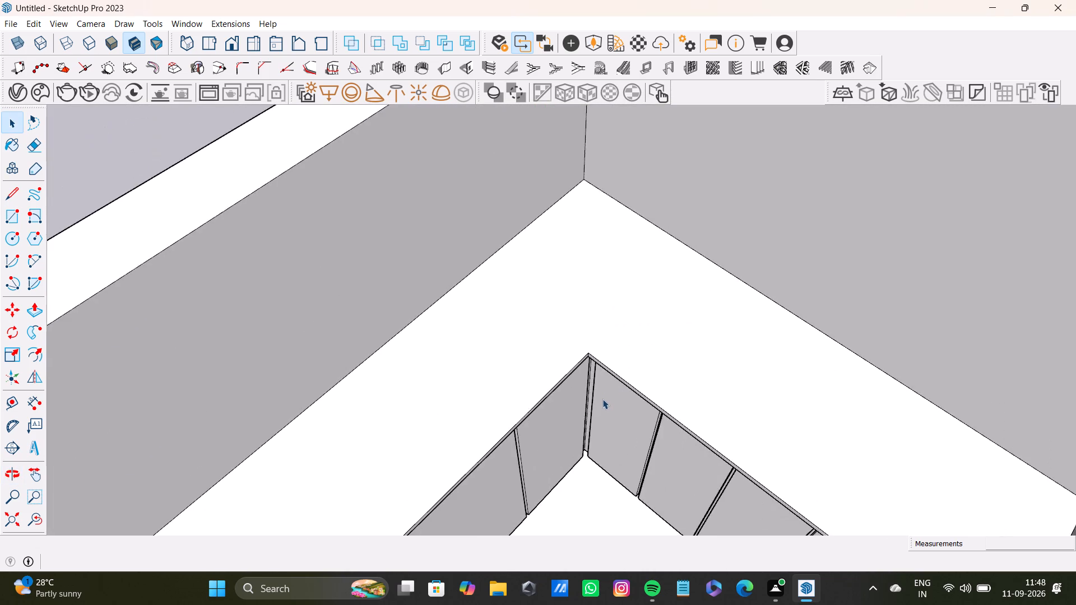
pyautogui.scroll(5, 602, 399)
pyautogui.moveTo(604, 379); pyautogui.dragTo(584, 152, button='middle')
pyautogui.scroll(1, 590, 201)
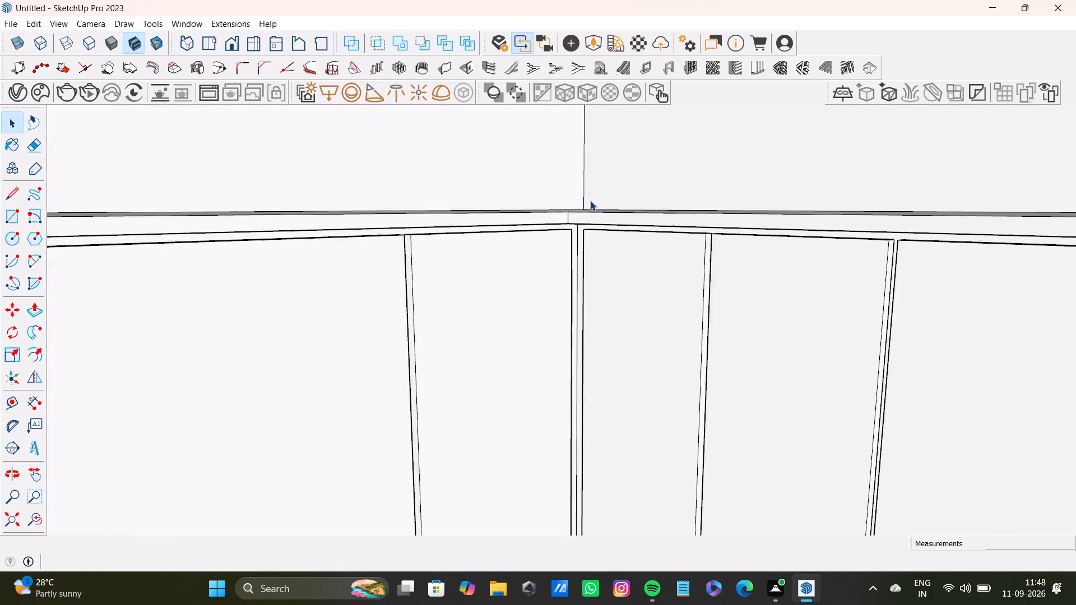
pyautogui.scroll(5, 590, 201)
pyautogui.doubleClick(616, 222)
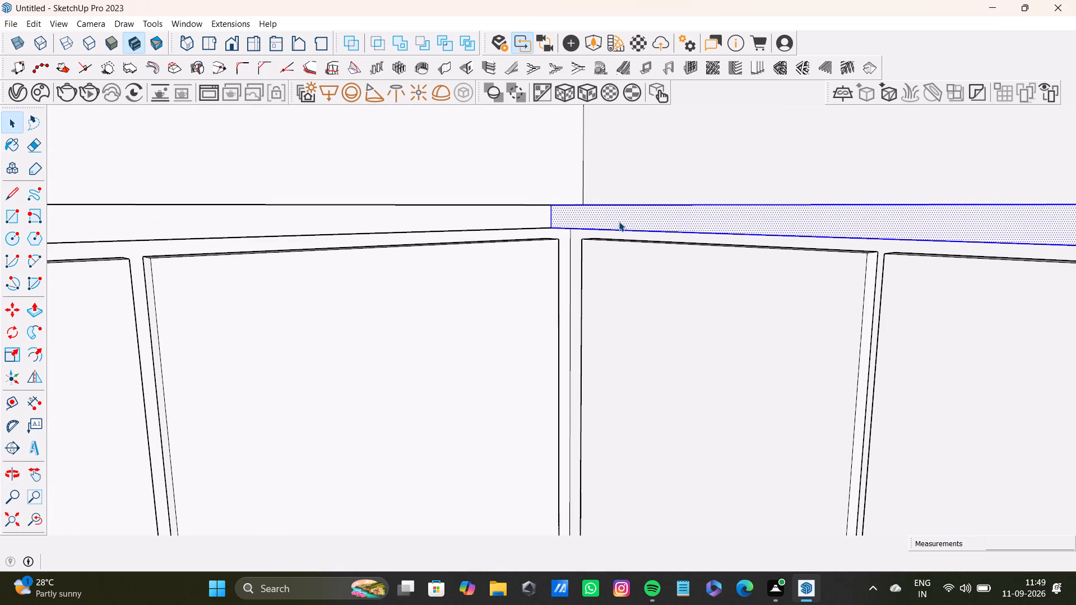
pyautogui.press('p')
pyautogui.moveTo(596, 217); pyautogui.dragTo(614, 213)
pyautogui.press('space')
pyautogui.scroll(8, 581, 216)
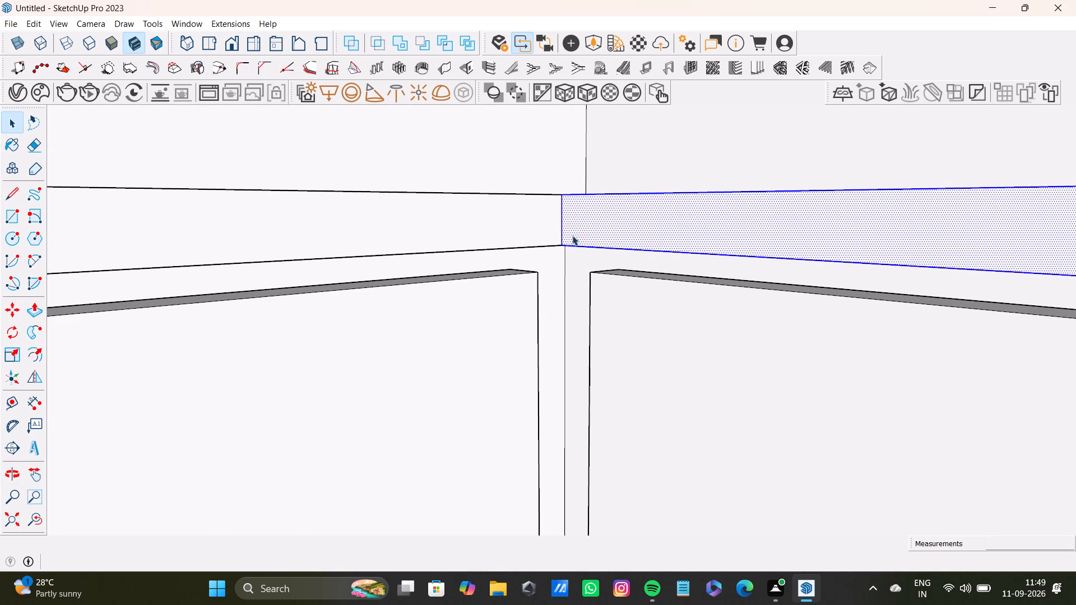
# Push the front edge face of the countertop's shorter arm inward about 1/16" in line with the cabinet's inner corner.
pyautogui.press('p')
pyautogui.moveTo(600, 237); pyautogui.dragTo(615, 236)
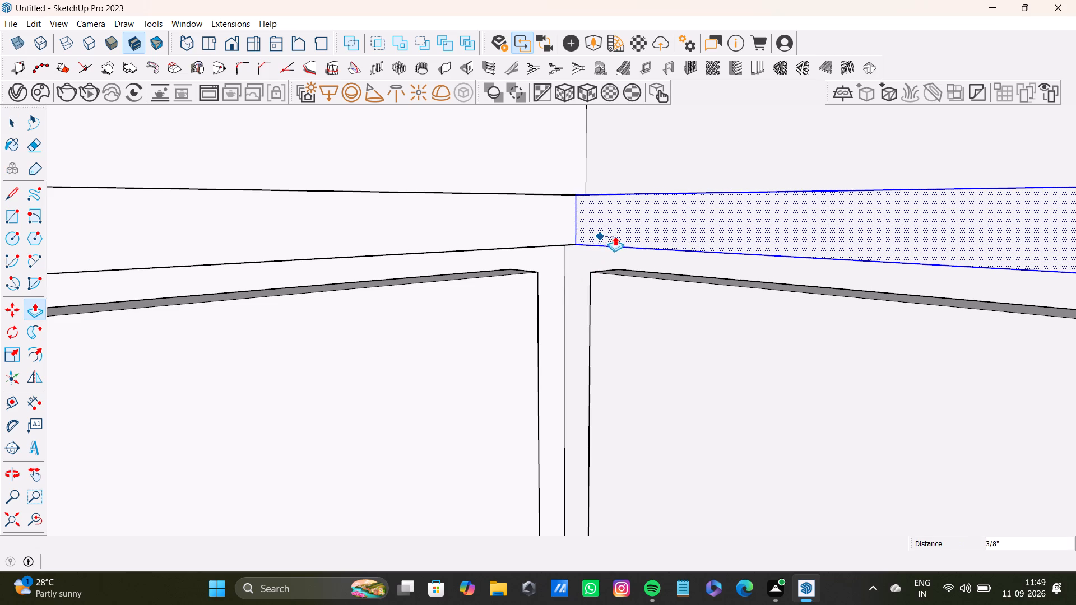
pyautogui.moveTo(615, 236); pyautogui.dragTo(603, 246)
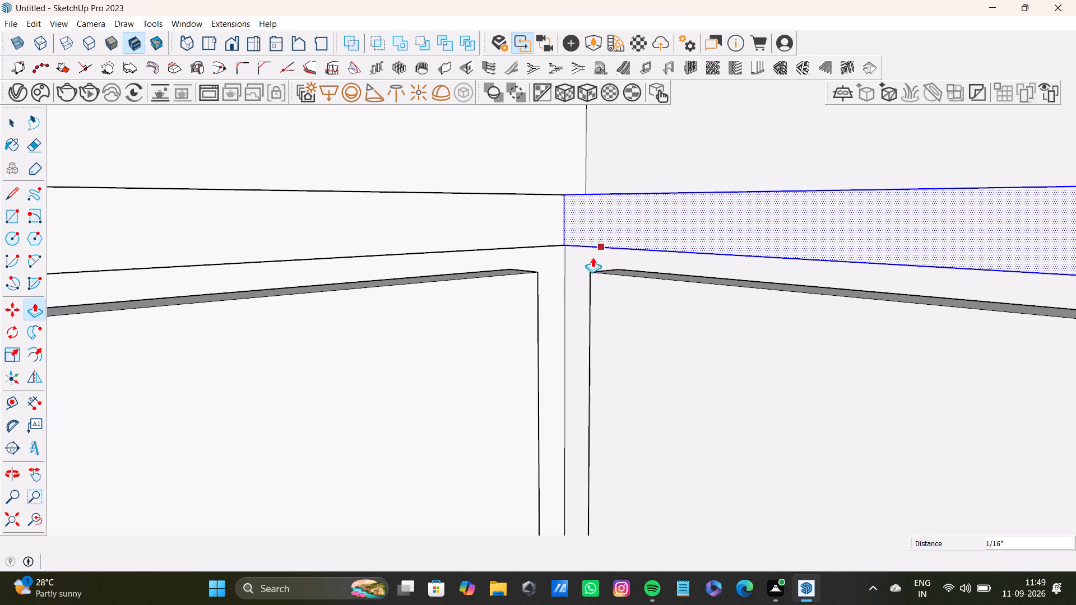
pyautogui.press('space')
# Examine the inner corner of the L-shaped cabinetry from the countertop edge down to the base and along the front panels.
pyautogui.scroll(-7, 587, 291)
pyautogui.keyDown('shift'); pyautogui.moveTo(586, 340); pyautogui.dragTo(563, 450, button='middle'); pyautogui.keyUp('shift')
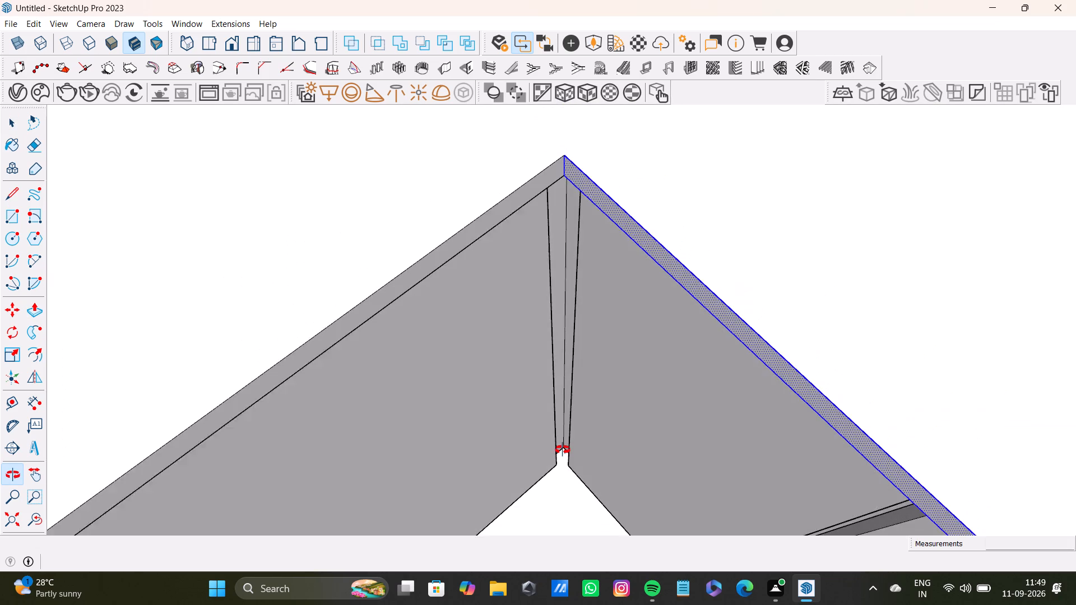
pyautogui.keyDown('shift'); pyautogui.moveTo(563, 450); pyautogui.dragTo(569, 302, button='middle'); pyautogui.keyUp('shift')
pyautogui.scroll(14, 590, 342)
pyautogui.moveTo(555, 300); pyautogui.dragTo(568, 105, button='middle')
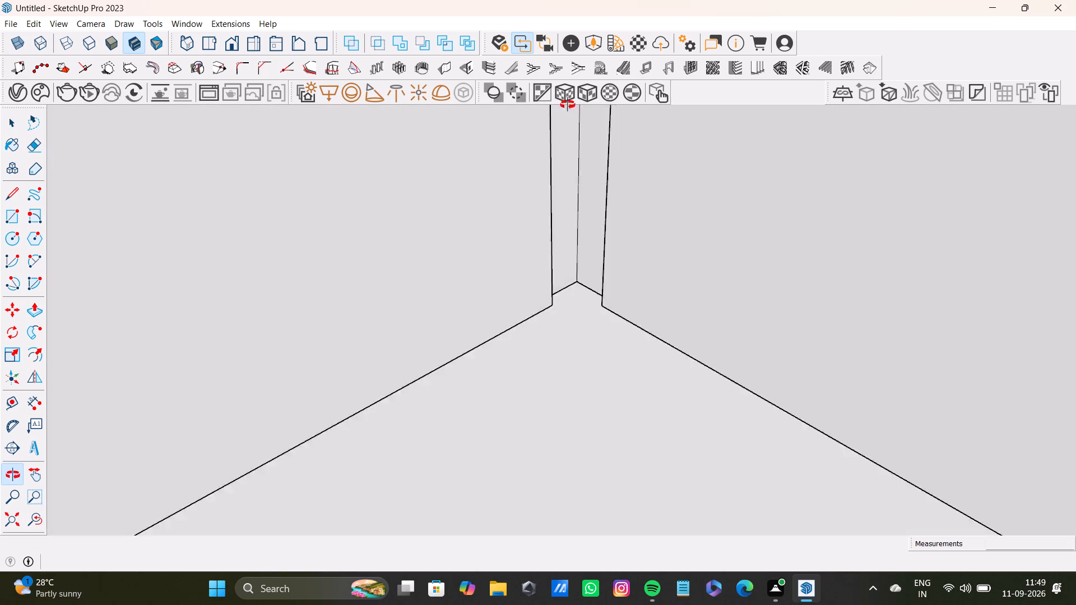
pyautogui.moveTo(568, 105); pyautogui.dragTo(568, 70, button='middle')
pyautogui.moveTo(541, 320); pyautogui.dragTo(559, 231, button='middle')
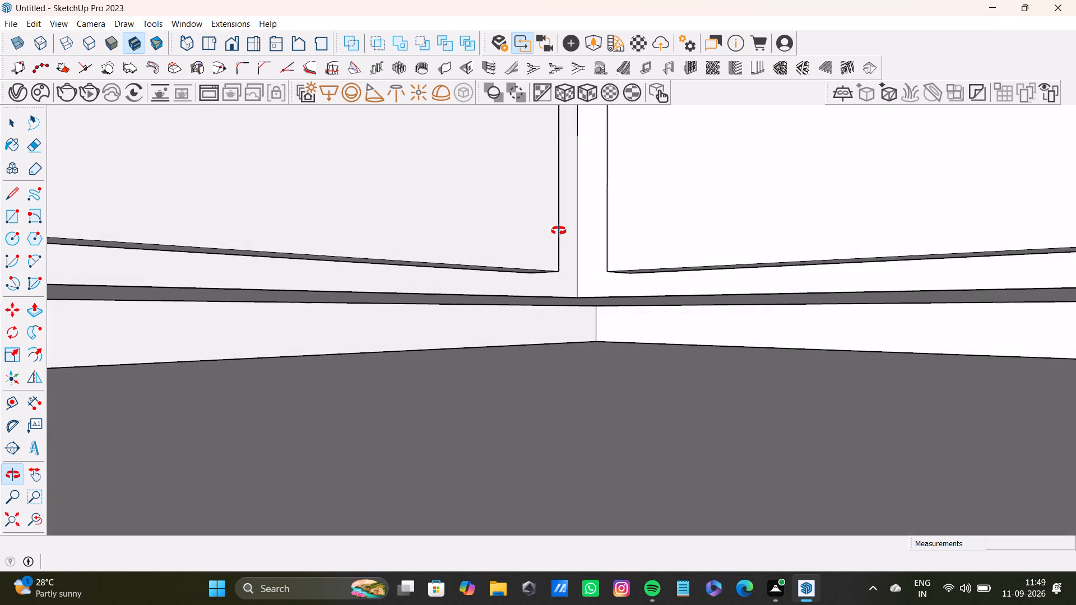
pyautogui.moveTo(559, 231); pyautogui.dragTo(574, 230, button='middle')
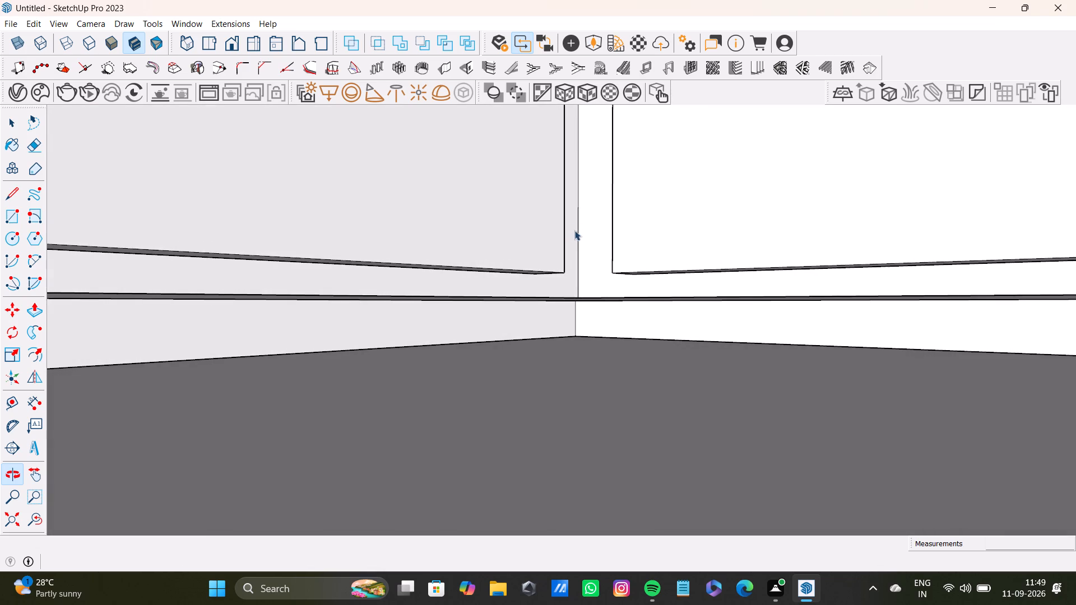
pyautogui.moveTo(574, 230); pyautogui.dragTo(574, 235, button='middle')
pyautogui.scroll(-4, 574, 225)
pyautogui.keyDown('shift'); pyautogui.moveTo(579, 218); pyautogui.dragTo(563, 355, button='middle'); pyautogui.keyUp('shift')
pyautogui.scroll(-9, 561, 347)
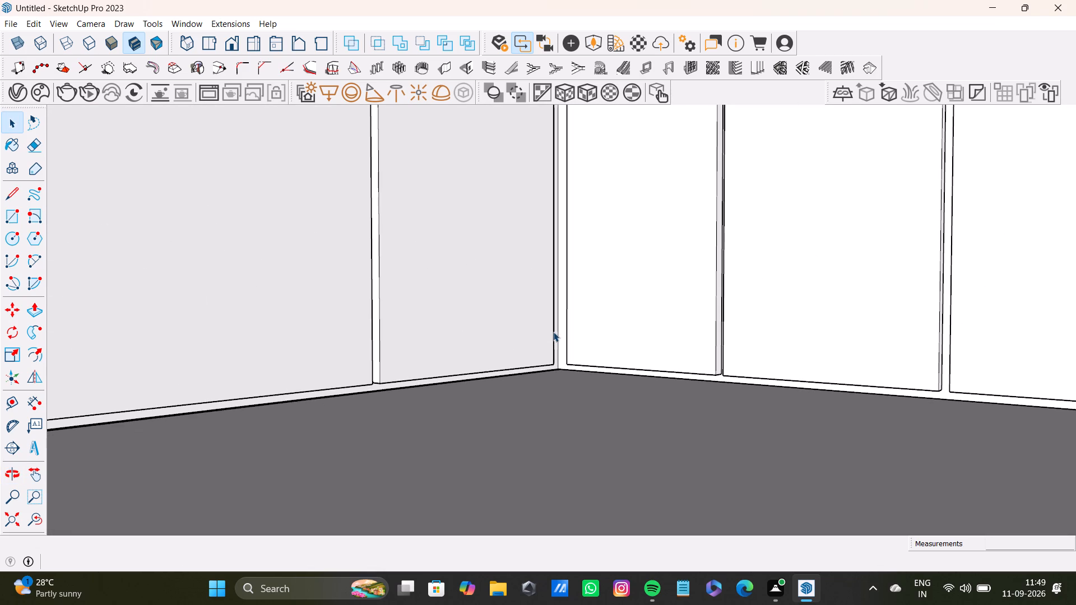
pyautogui.scroll(-7, 553, 332)
pyautogui.moveTo(553, 331); pyautogui.dragTo(562, 431, button='middle')
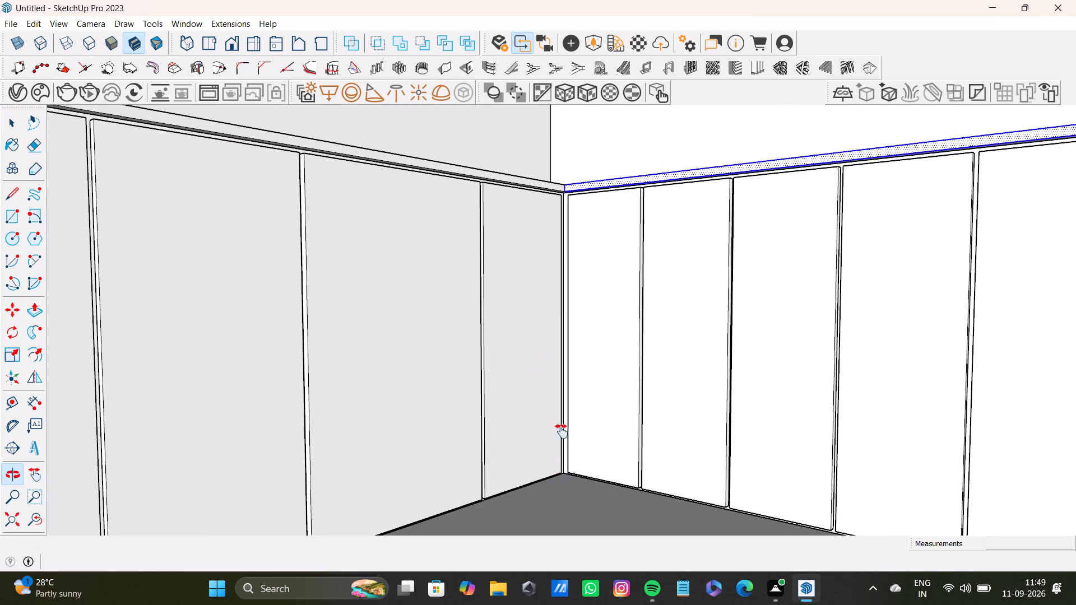
pyautogui.moveTo(562, 431); pyautogui.dragTo(536, 276, button='middle')
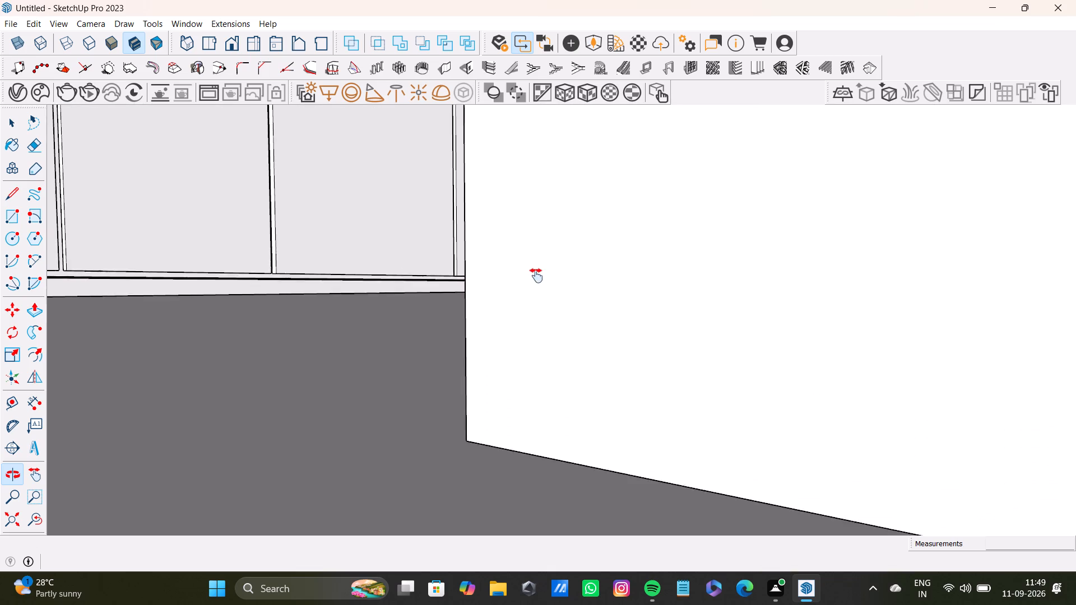
pyautogui.moveTo(536, 276); pyautogui.dragTo(650, 462, button='middle')
# Narrow the window opening above the cabinetry by extending its side face farther from the room's corner into the opening.
pyautogui.click(9, 519)
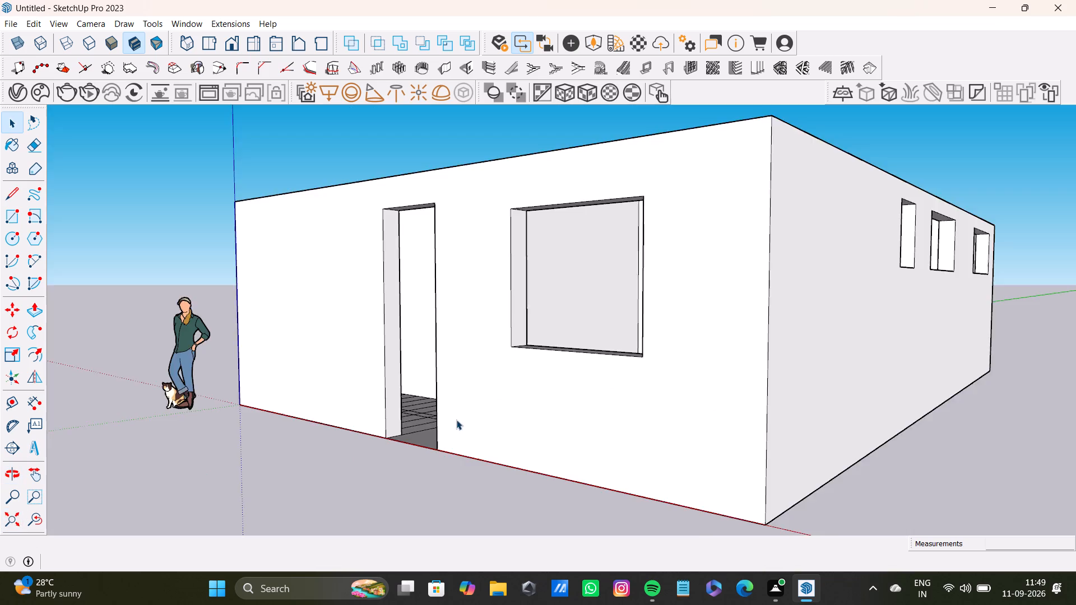
pyautogui.moveTo(520, 391); pyautogui.dragTo(771, 562, button='middle')
pyautogui.scroll(4, 372, 231)
pyautogui.keyDown('shift'); pyautogui.moveTo(396, 203); pyautogui.dragTo(549, 566, button='middle'); pyautogui.keyUp('shift')
pyautogui.scroll(8, 525, 427)
pyautogui.moveTo(464, 427); pyautogui.dragTo(224, 561, button='middle')
pyautogui.scroll(-3, 305, 477)
pyautogui.keyDown('shift'); pyautogui.moveTo(319, 469); pyautogui.dragTo(474, 360, button='middle'); pyautogui.keyUp('shift')
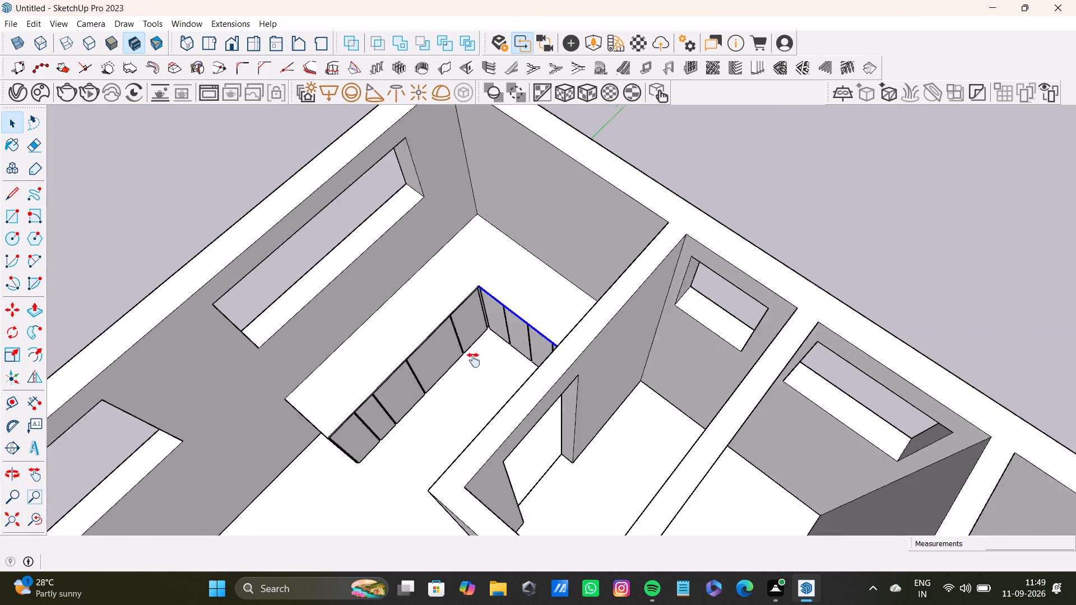
pyautogui.keyDown('shift'); pyautogui.moveTo(474, 360); pyautogui.dragTo(488, 354, button='middle'); pyautogui.keyUp('shift')
pyautogui.scroll(6, 537, 356)
pyautogui.keyDown('shift'); pyautogui.moveTo(564, 332); pyautogui.dragTo(606, 512, button='middle'); pyautogui.keyUp('shift')
pyautogui.scroll(-10, 605, 474)
pyautogui.keyDown('shift'); pyautogui.moveTo(618, 458); pyautogui.dragTo(706, 456, button='middle'); pyautogui.keyUp('shift')
pyautogui.moveTo(745, 456); pyautogui.dragTo(544, 314, button='middle')
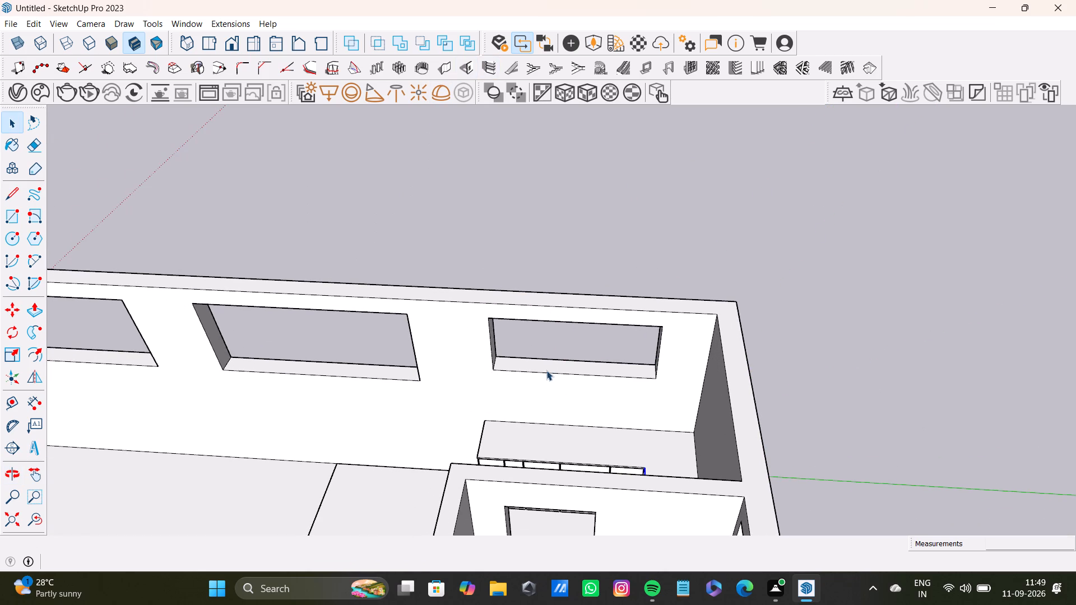
pyautogui.scroll(7, 547, 409)
pyautogui.keyDown('shift'); pyautogui.moveTo(583, 394); pyautogui.dragTo(537, 370, button='middle'); pyautogui.keyUp('shift')
pyautogui.scroll(-4, 554, 322)
pyautogui.keyDown('shift'); pyautogui.moveTo(554, 322); pyautogui.dragTo(553, 348, button='middle'); pyautogui.keyUp('shift')
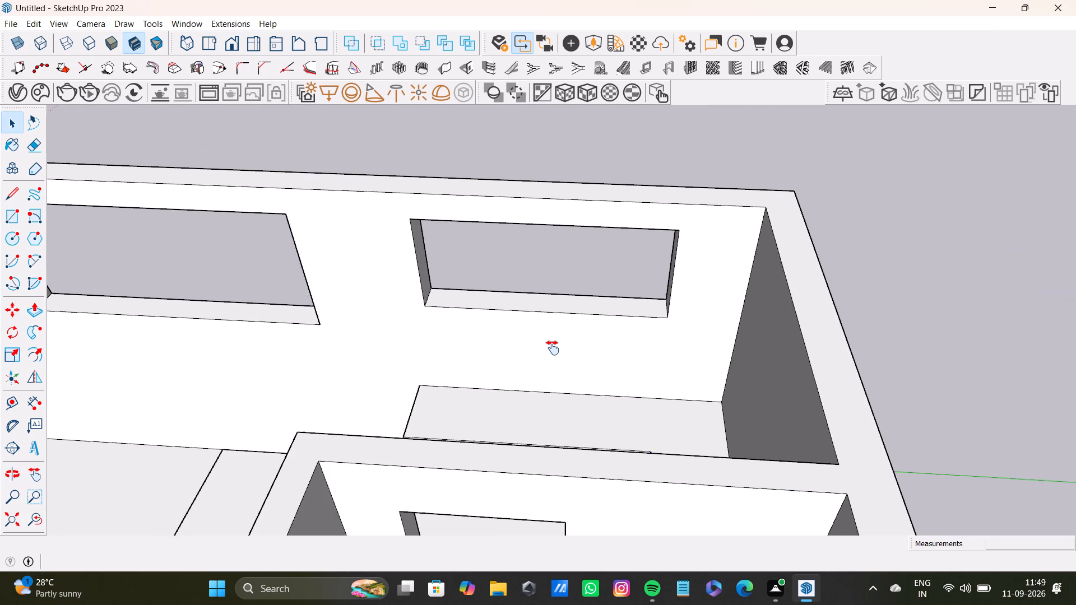
pyautogui.keyDown('shift'); pyautogui.moveTo(553, 348); pyautogui.dragTo(553, 369, button='middle'); pyautogui.keyUp('shift')
pyautogui.moveTo(562, 359); pyautogui.dragTo(571, 319, button='middle')
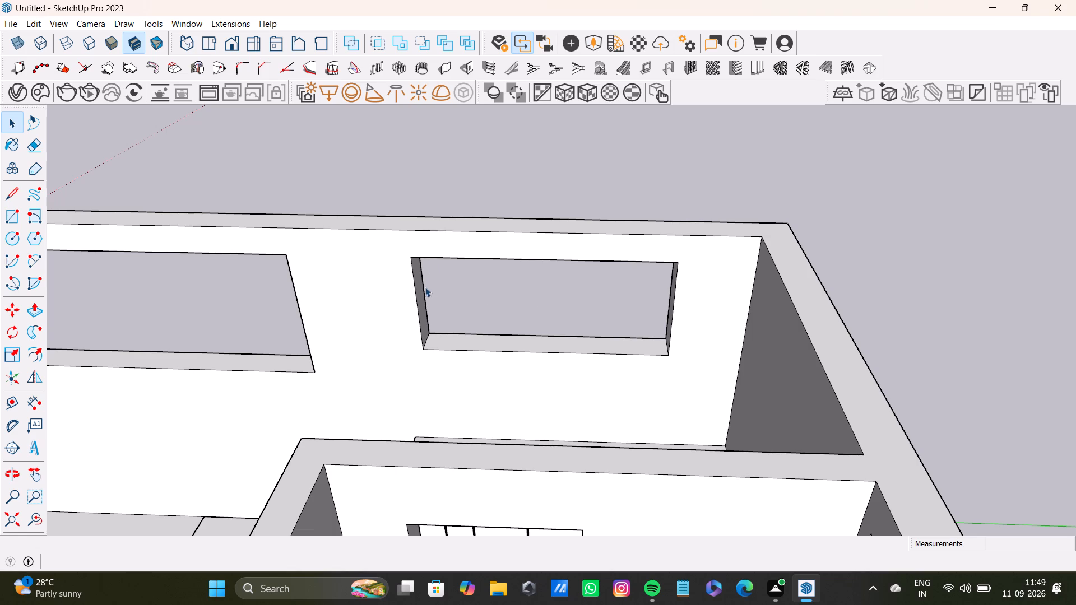
pyautogui.click(423, 301)
pyautogui.doubleClick(420, 302)
pyautogui.press('p')
pyautogui.moveTo(420, 295); pyautogui.dragTo(436, 303)
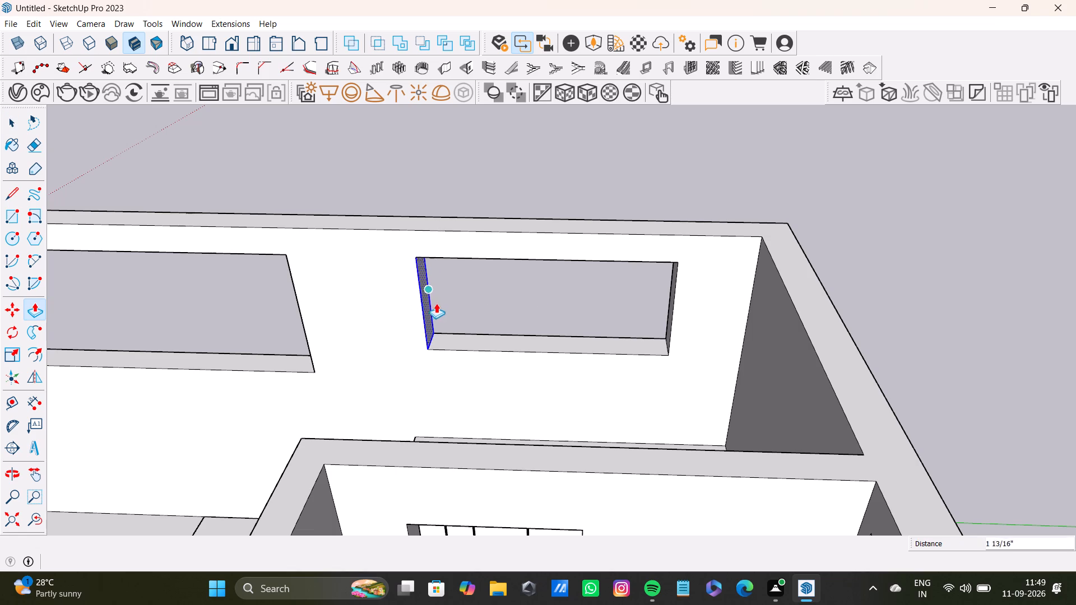
pyautogui.moveTo(436, 303); pyautogui.dragTo(485, 320)
pyautogui.scroll(4, 560, 339)
pyautogui.press('space')
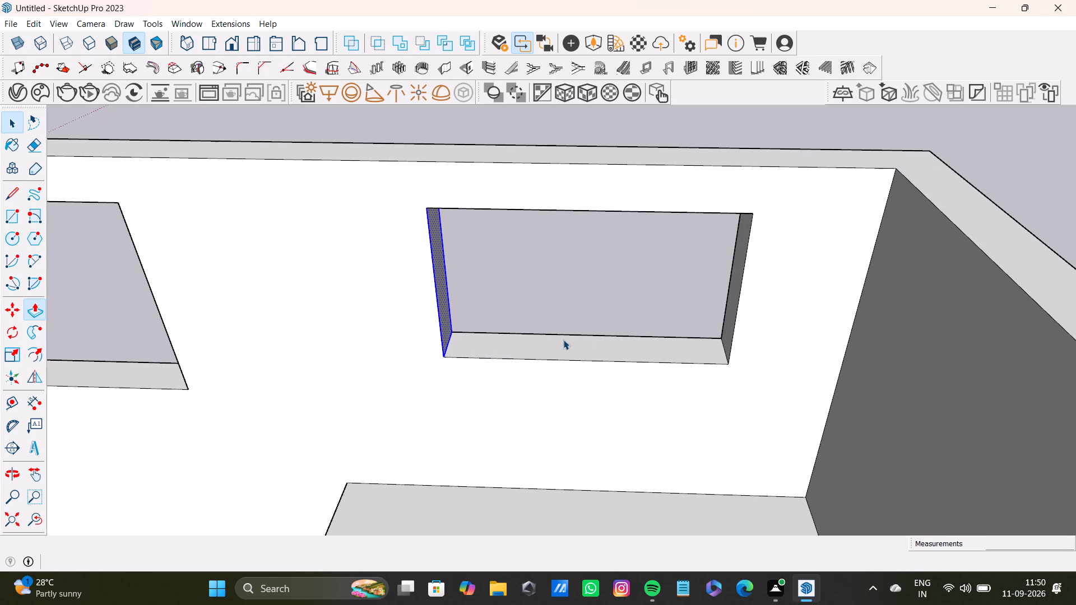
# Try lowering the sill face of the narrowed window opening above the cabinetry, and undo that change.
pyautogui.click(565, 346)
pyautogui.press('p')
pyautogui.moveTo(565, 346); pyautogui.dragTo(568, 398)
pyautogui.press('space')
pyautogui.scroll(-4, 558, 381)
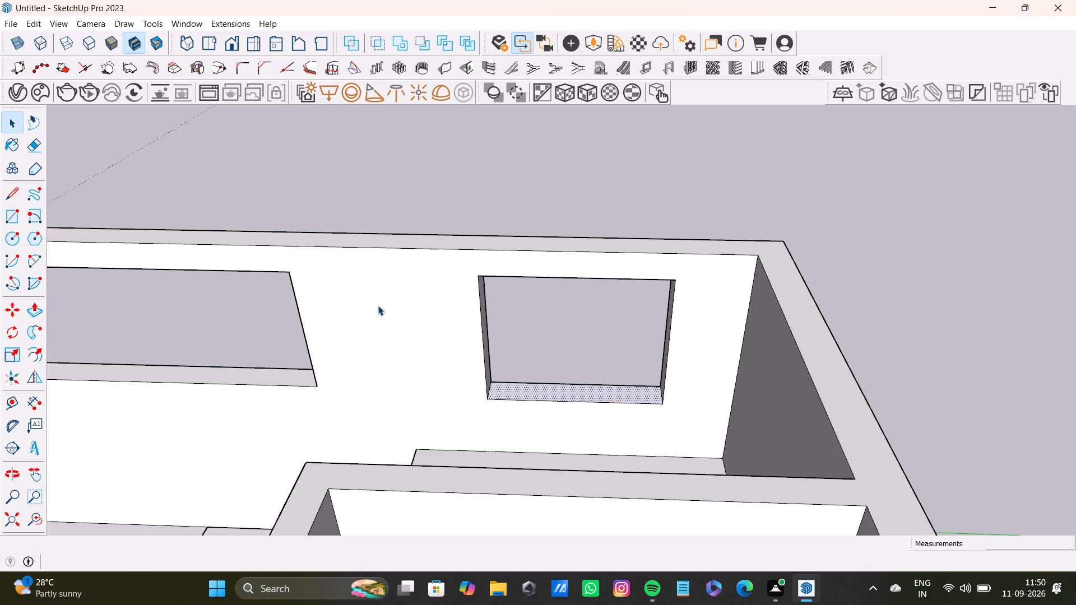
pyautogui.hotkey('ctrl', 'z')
# Examine the narrowed window opening and its position relative to the L-shaped cabinetry from above.
pyautogui.scroll(1, 523, 361)
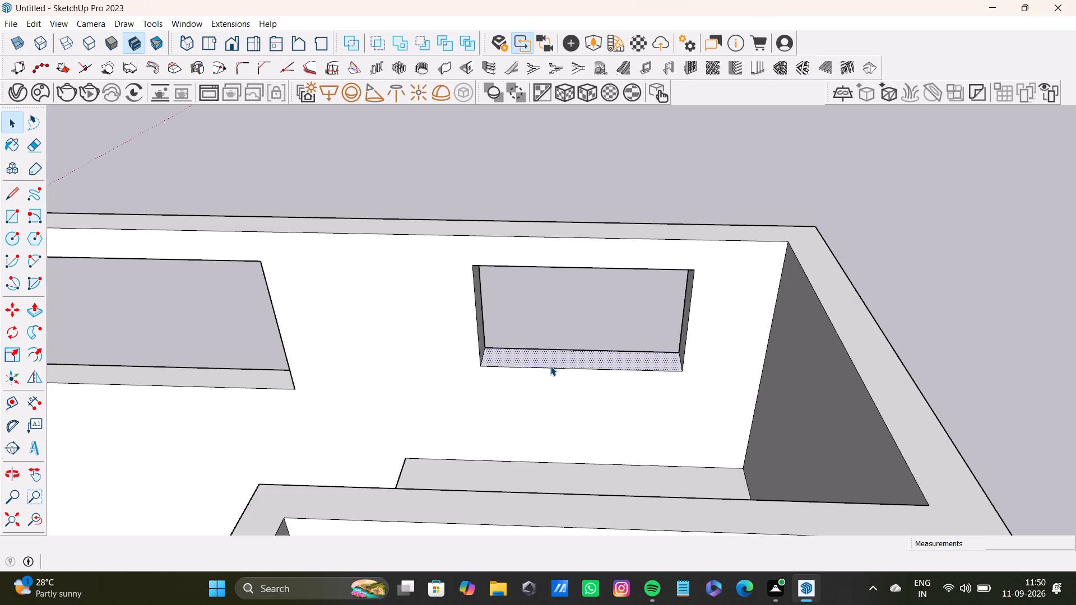
pyautogui.scroll(-4, 479, 354)
pyautogui.moveTo(495, 371); pyautogui.dragTo(483, 431, button='middle')
pyautogui.moveTo(486, 434); pyautogui.dragTo(592, 429, button='middle')
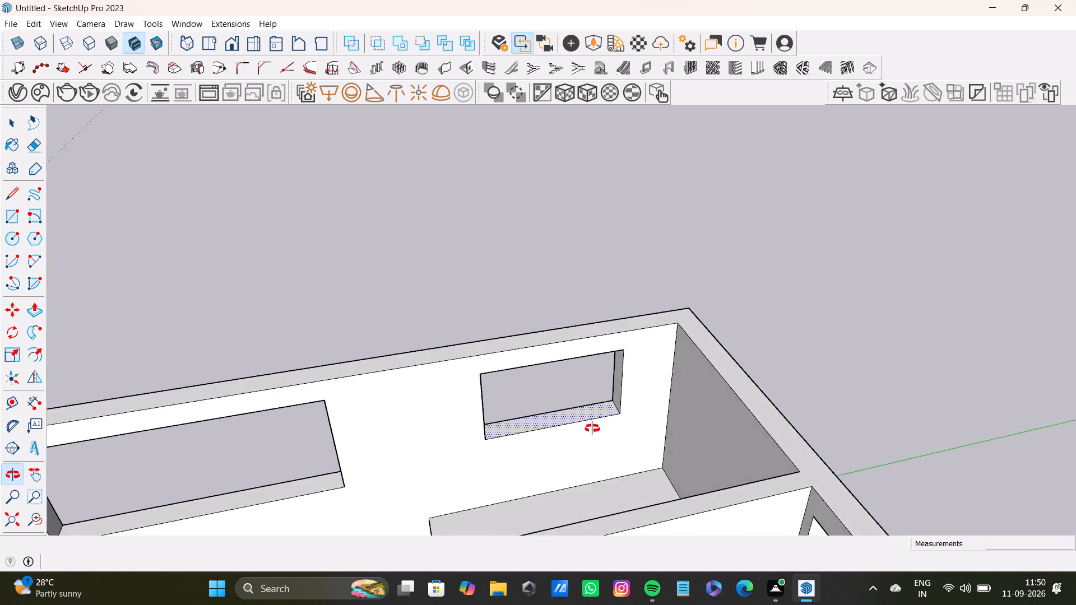
pyautogui.moveTo(592, 429); pyautogui.dragTo(783, 487, button='middle')
pyautogui.moveTo(768, 487); pyautogui.dragTo(600, 579, button='middle')
pyautogui.scroll(3, 545, 505)
pyautogui.keyDown('shift'); pyautogui.moveTo(488, 432); pyautogui.dragTo(742, 458, button='middle'); pyautogui.keyUp('shift')
pyautogui.moveTo(813, 478); pyautogui.dragTo(785, 498, button='middle')
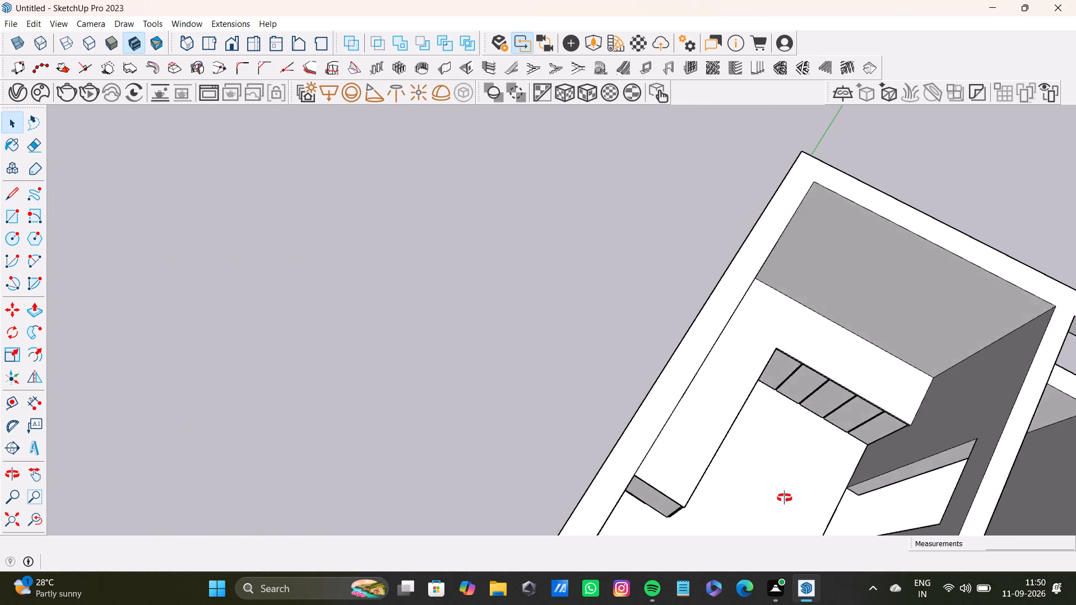
pyautogui.moveTo(785, 498); pyautogui.dragTo(468, 498, button='middle')
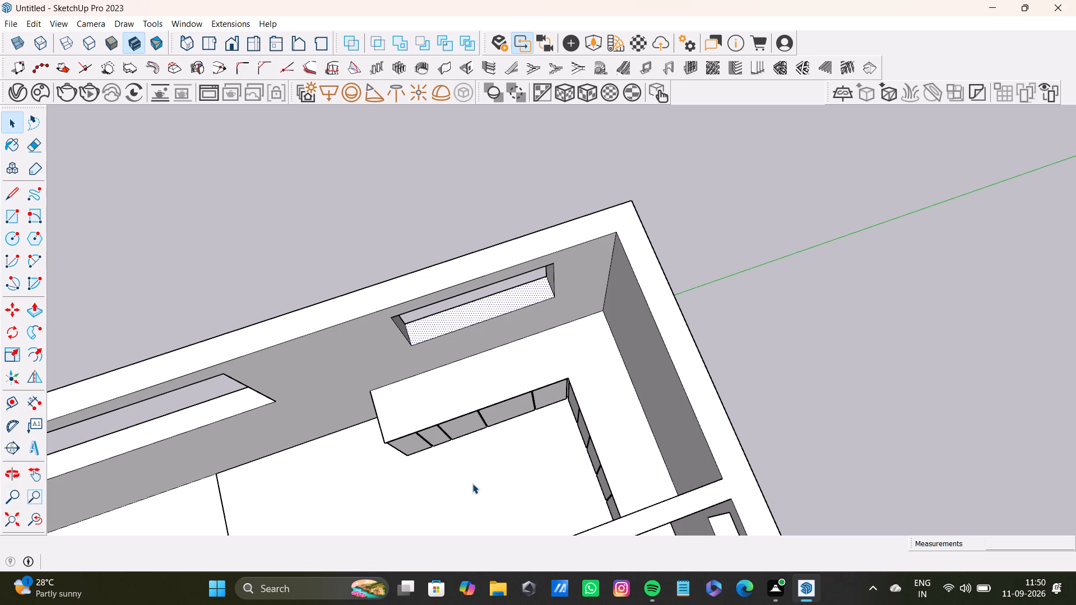
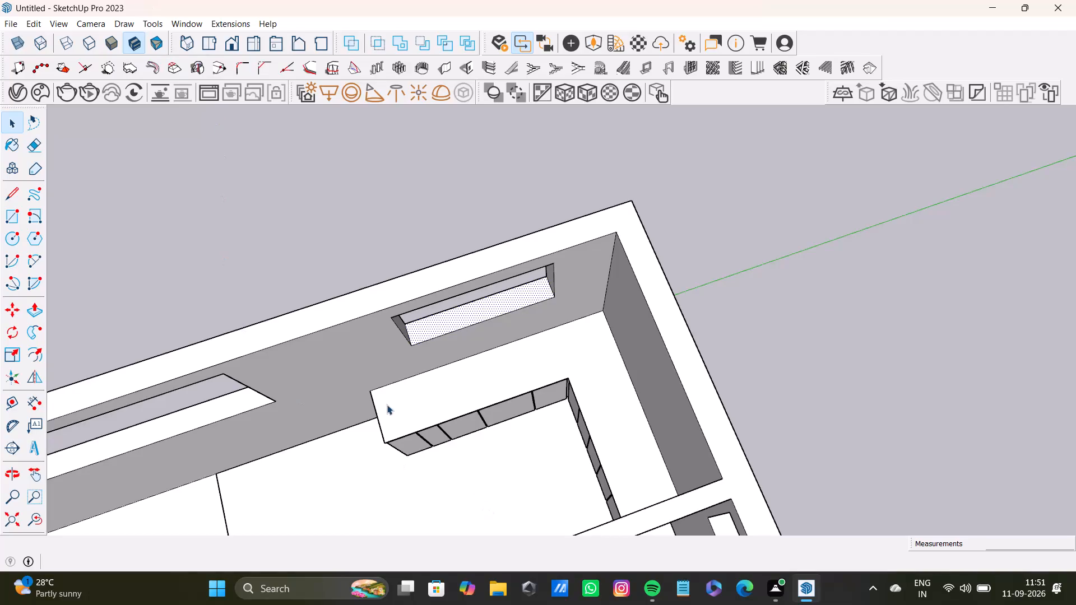
# Examine the narrowed window opening from outside and inside the house, along with the L-shaped cabinetry beneath it, leaving the sill face deselected.
pyautogui.scroll(8, 512, 449)
pyautogui.scroll(20, 514, 416)
pyautogui.scroll(1, 514, 416)
pyautogui.scroll(-5, 573, 398)
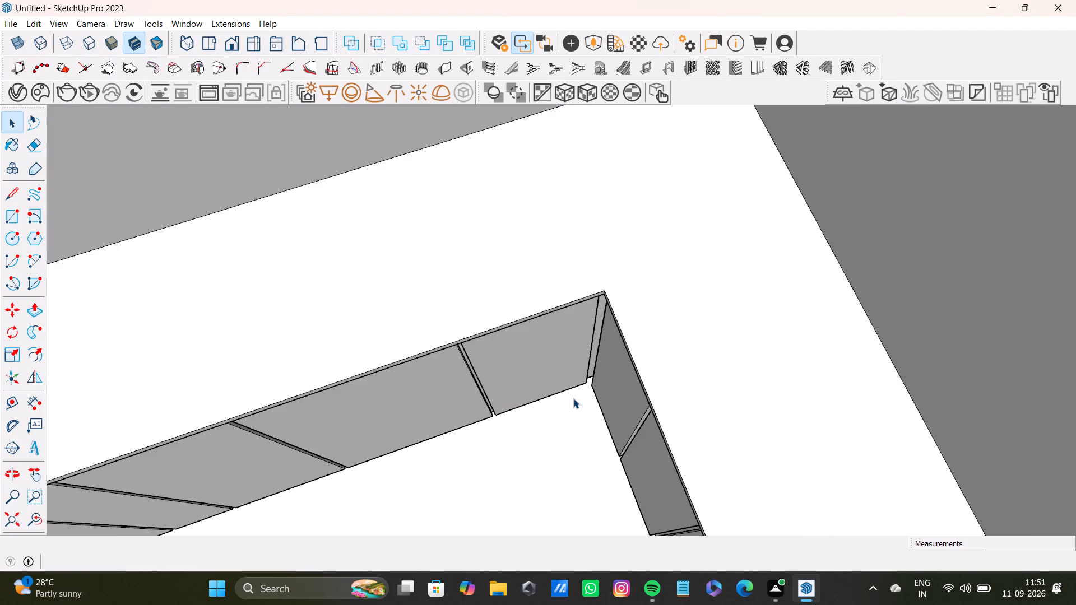
pyautogui.scroll(-13, 573, 398)
pyautogui.keyDown('shift'); pyautogui.moveTo(573, 398); pyautogui.dragTo(613, 364, button='middle'); pyautogui.keyUp('shift')
pyautogui.moveTo(525, 390); pyautogui.dragTo(794, 250, button='middle')
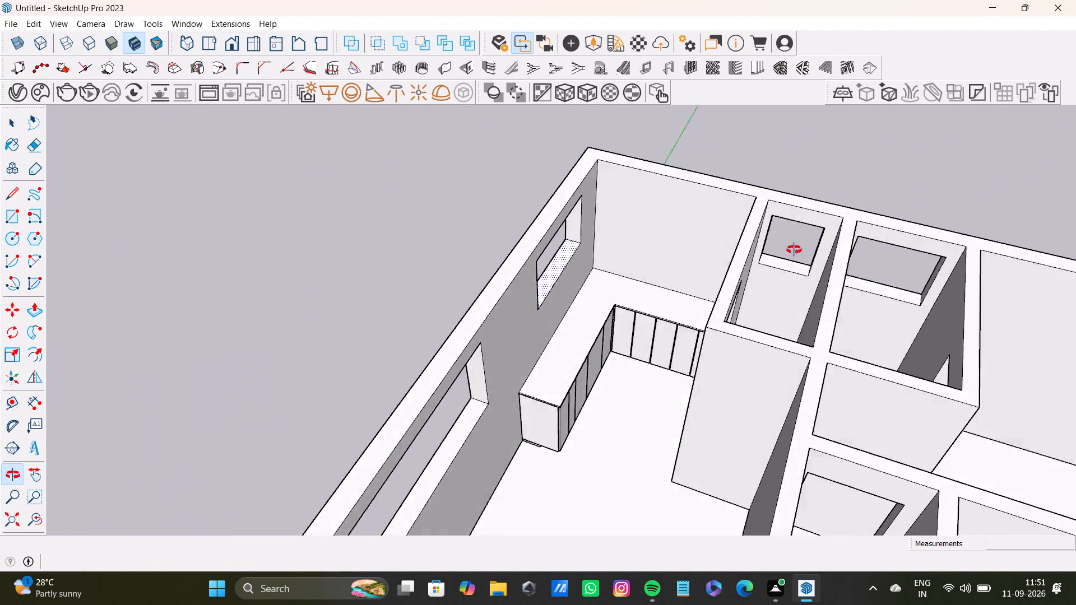
pyautogui.moveTo(794, 250); pyautogui.dragTo(803, 240, button='middle')
pyautogui.moveTo(609, 306); pyautogui.dragTo(800, 288, button='middle')
pyautogui.scroll(5, 510, 317)
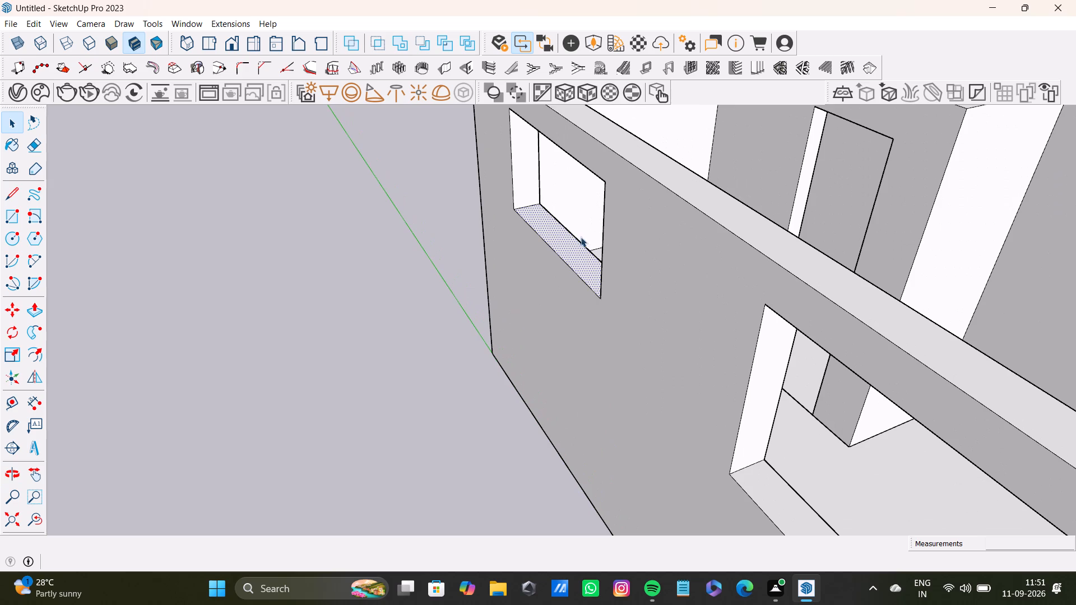
pyautogui.click(578, 252)
pyautogui.click(378, 314)
pyautogui.press('space')
pyautogui.scroll(-5, 530, 138)
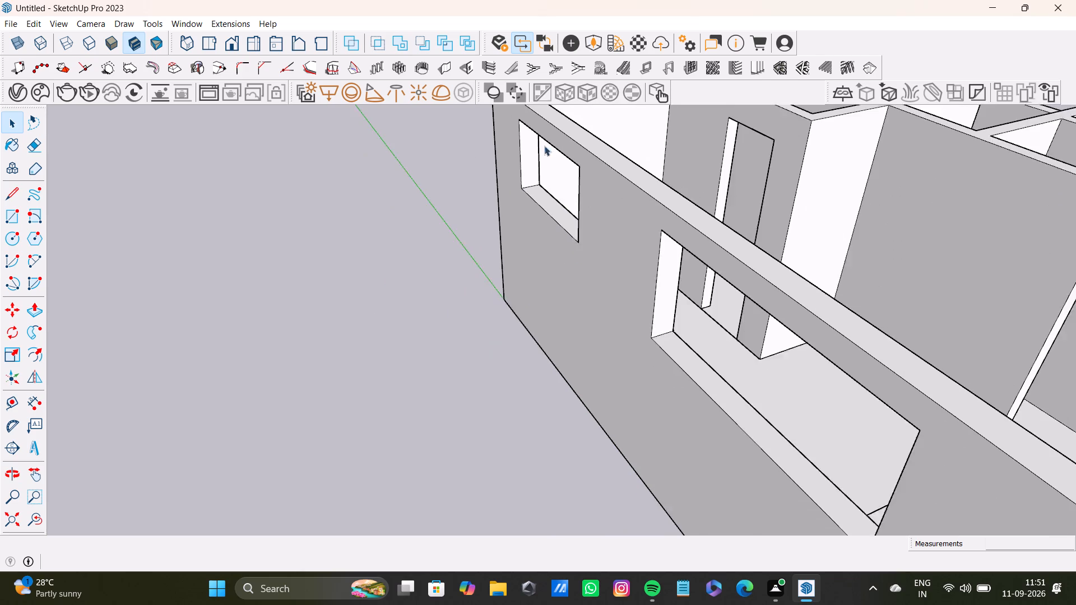
pyautogui.scroll(3, 553, 141)
pyautogui.scroll(-7, 555, 142)
pyautogui.keyDown('shift'); pyautogui.moveTo(664, 267); pyautogui.dragTo(317, 398, button='middle'); pyautogui.keyUp('shift')
pyautogui.moveTo(377, 389); pyautogui.dragTo(183, 424, button='middle')
pyautogui.scroll(3, 265, 314)
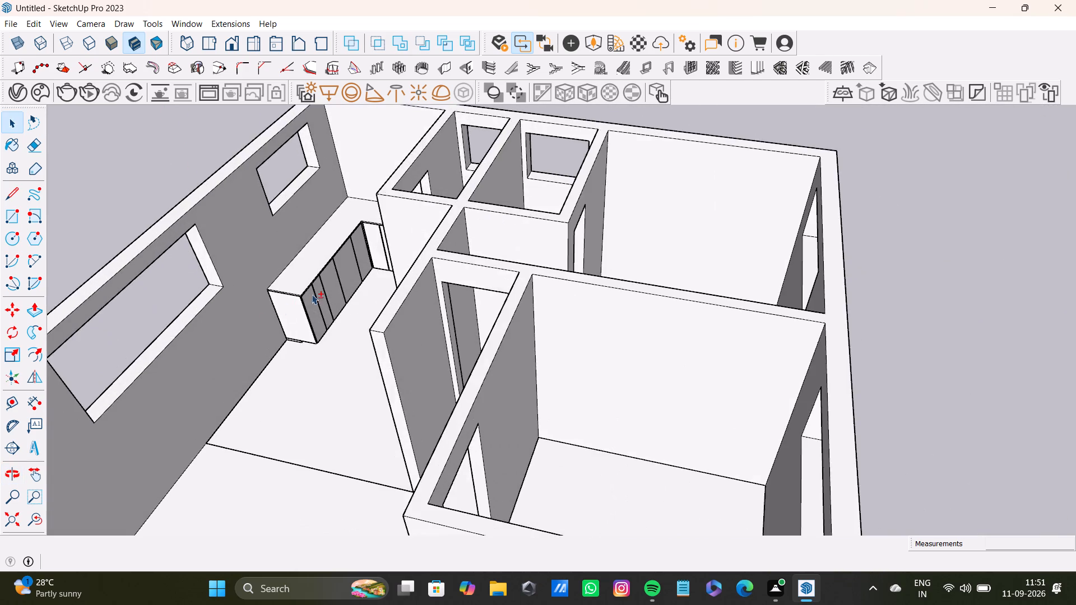
pyautogui.keyDown('shift'); pyautogui.moveTo(317, 292); pyautogui.dragTo(446, 383, button='middle'); pyautogui.keyUp('shift')
pyautogui.scroll(7, 435, 359)
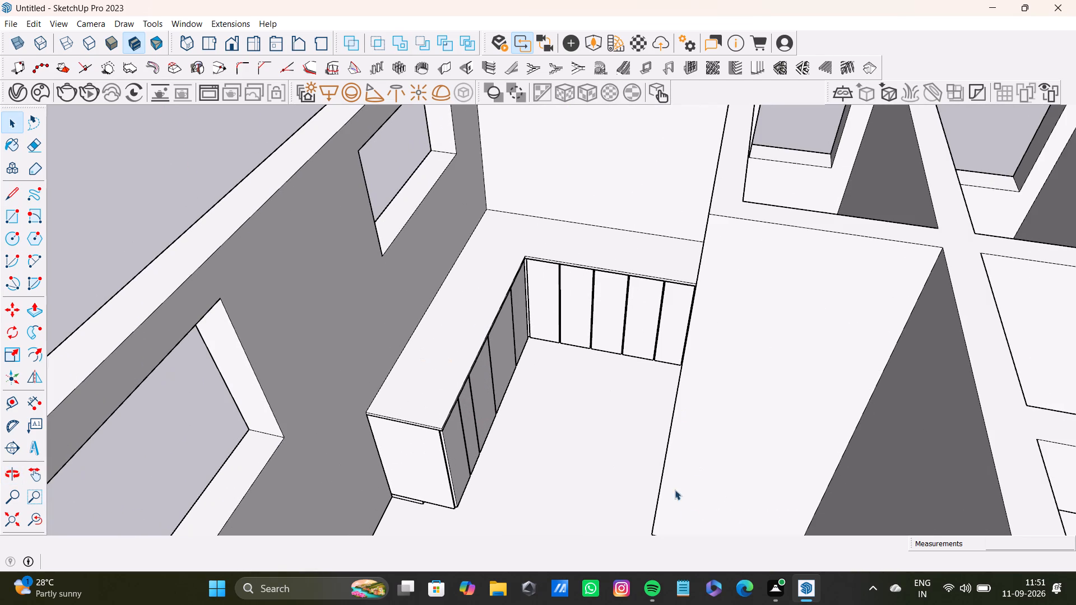
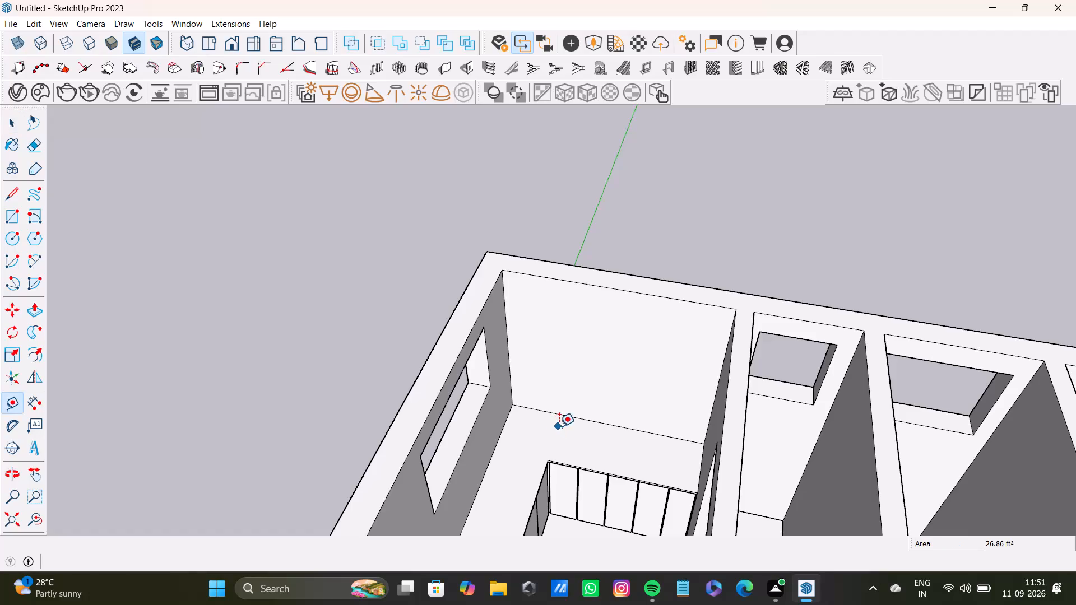
# Place a horizontal guide 2' above the line where the back wall meets the countertop.
pyautogui.scroll(6, 563, 422)
pyautogui.click(583, 413)
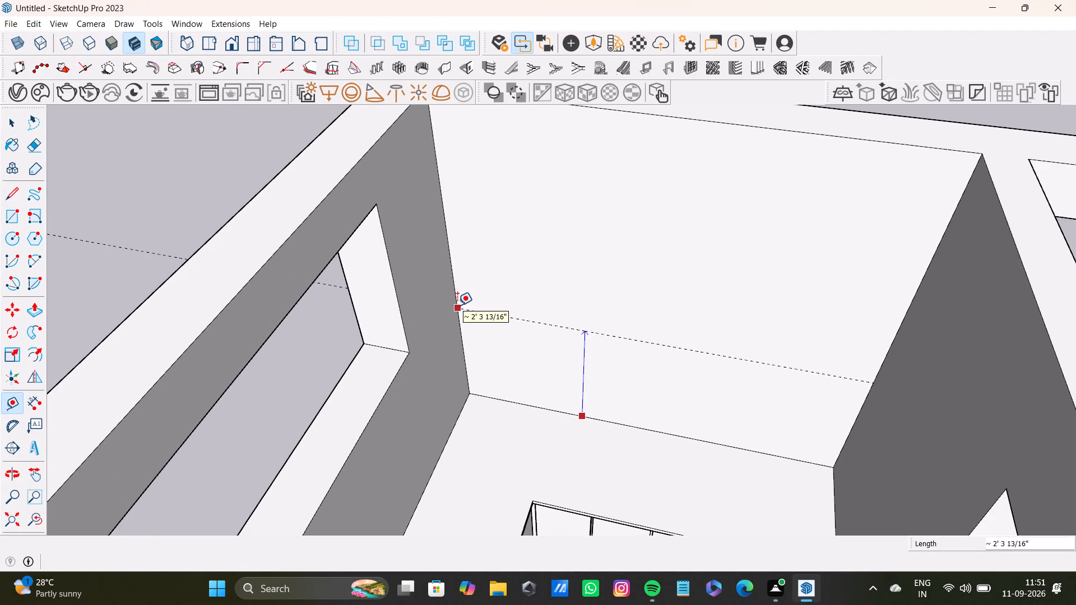
pyautogui.press('2')
pyautogui.press("'")
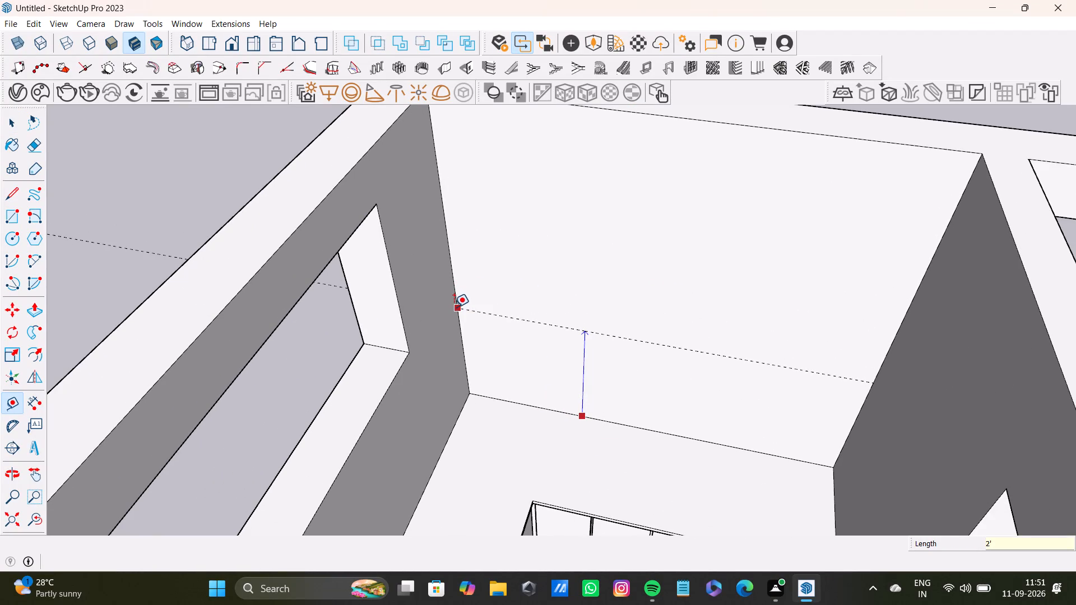
pyautogui.press('Return')
pyautogui.click(595, 346)
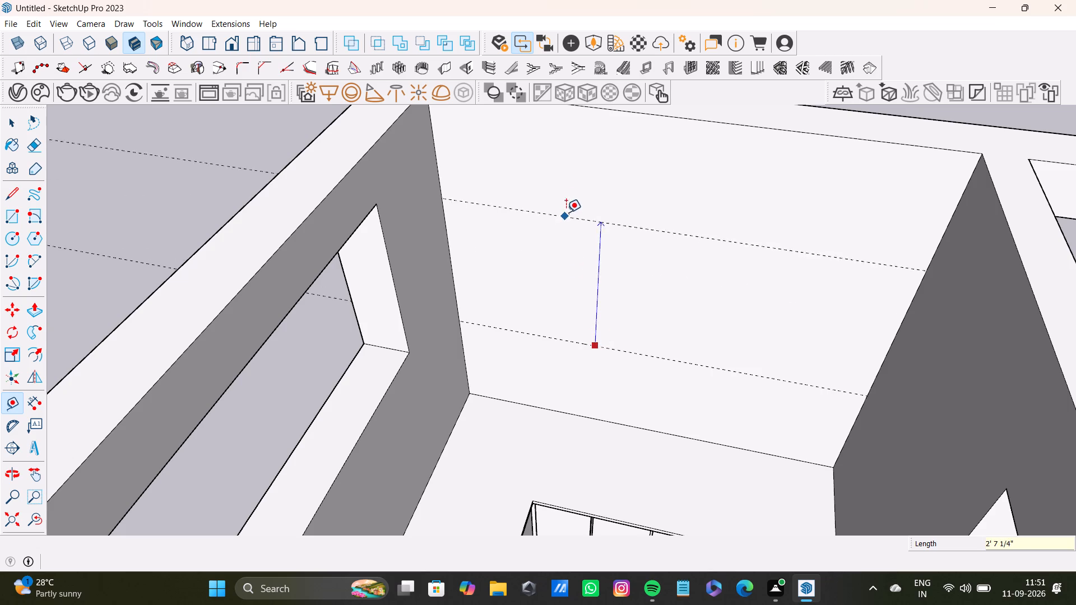
pyautogui.press('space')
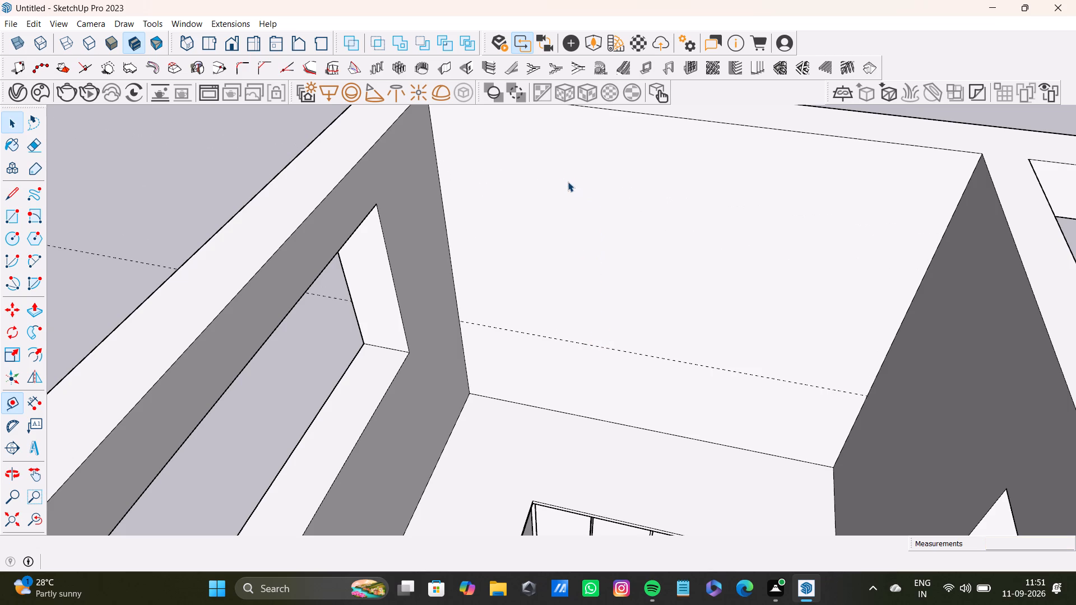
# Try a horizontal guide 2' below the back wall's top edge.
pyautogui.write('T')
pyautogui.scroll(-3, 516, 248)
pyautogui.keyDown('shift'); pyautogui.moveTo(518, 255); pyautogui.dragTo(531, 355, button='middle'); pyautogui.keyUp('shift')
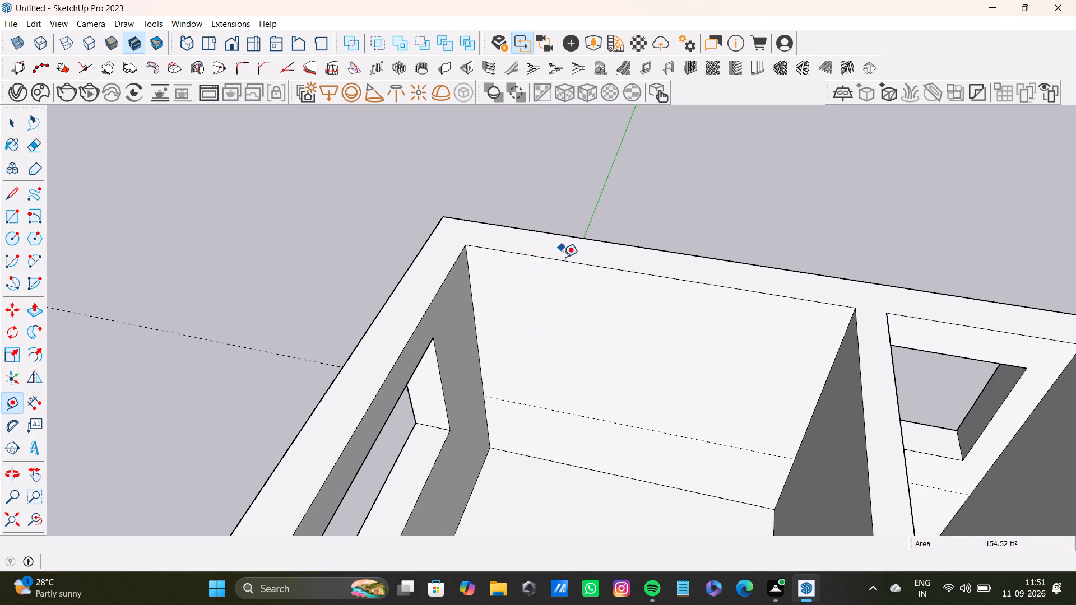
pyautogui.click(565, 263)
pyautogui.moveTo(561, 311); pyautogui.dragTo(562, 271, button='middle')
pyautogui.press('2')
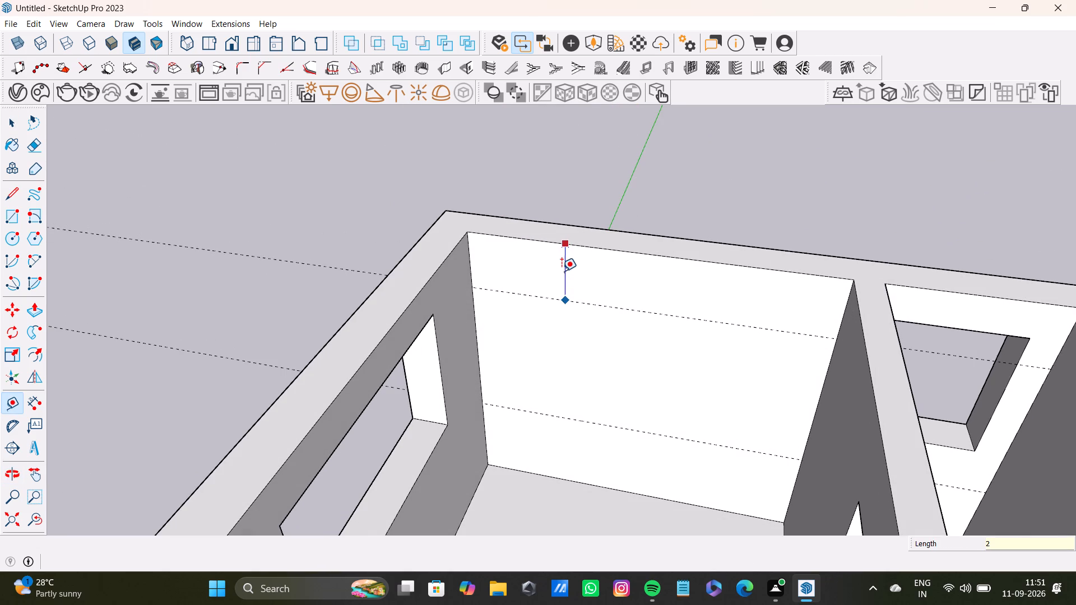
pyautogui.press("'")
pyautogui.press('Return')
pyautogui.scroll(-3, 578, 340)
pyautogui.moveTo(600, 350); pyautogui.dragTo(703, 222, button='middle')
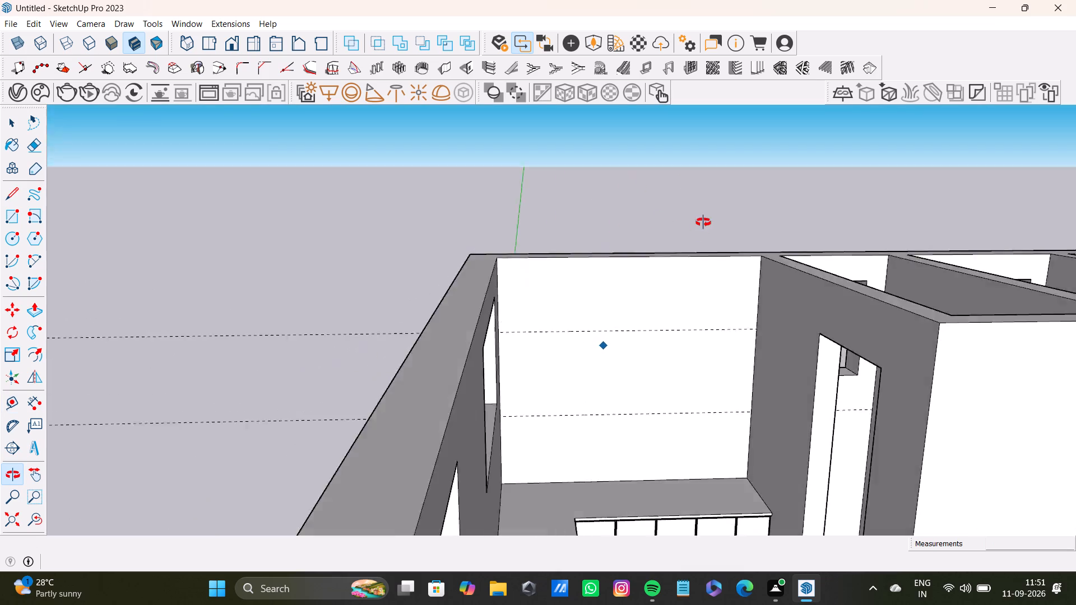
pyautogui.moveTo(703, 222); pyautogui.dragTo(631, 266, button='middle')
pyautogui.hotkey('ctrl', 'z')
# Add a horizontal guide about 6 3/4" below the back wall's inner top edge and another about 2' 4" below that guide.
pyautogui.scroll(2, 587, 308)
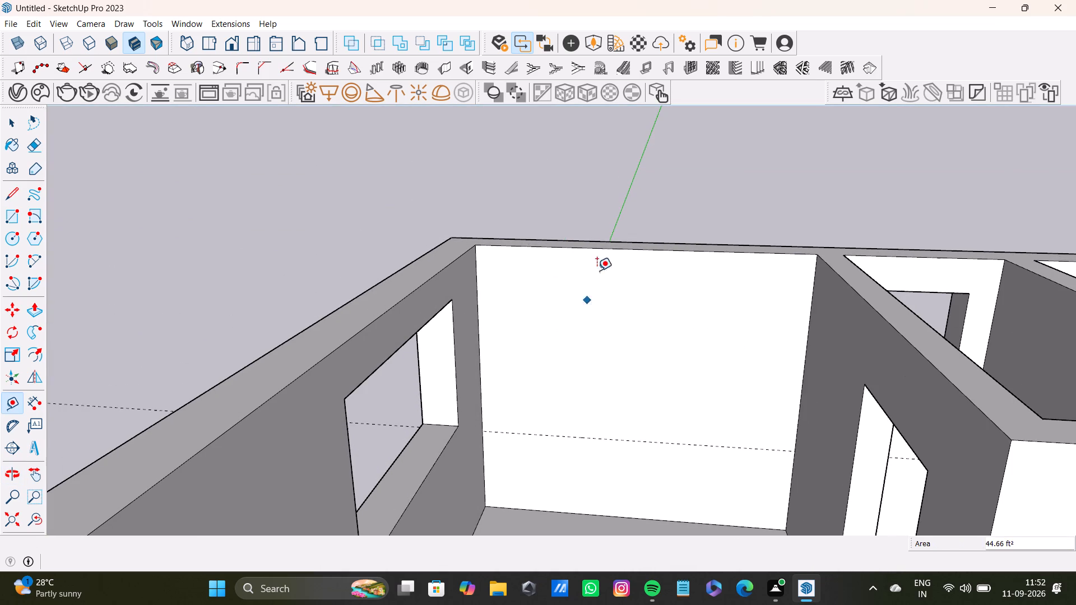
pyautogui.click(622, 249)
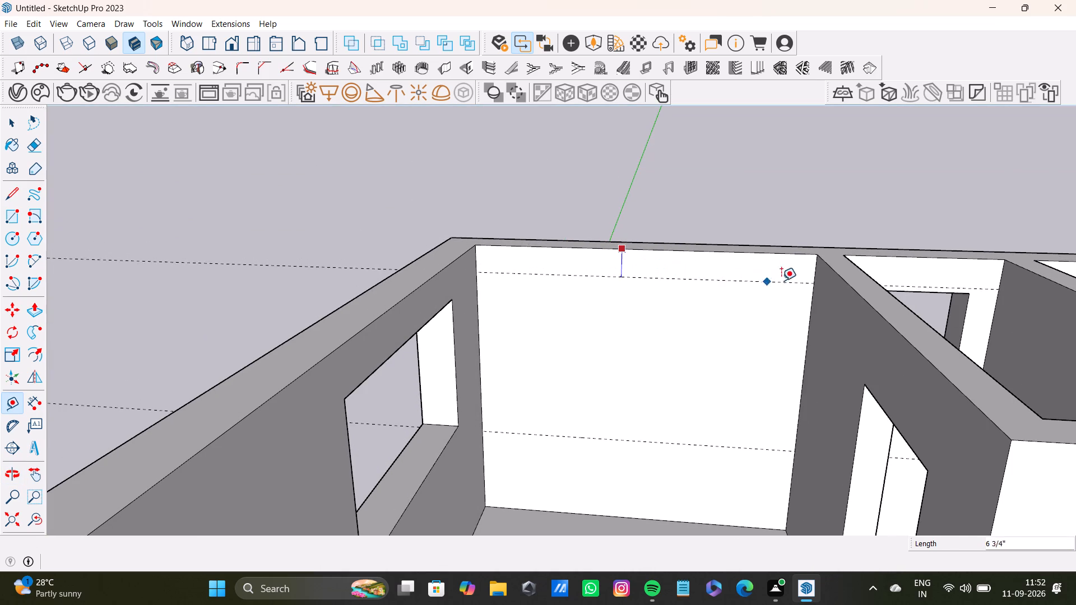
pyautogui.click(805, 277)
pyautogui.scroll(-4, 692, 308)
pyautogui.keyDown('shift'); pyautogui.moveTo(692, 308); pyautogui.dragTo(614, 323, button='middle'); pyautogui.keyUp('shift')
pyautogui.scroll(3, 527, 337)
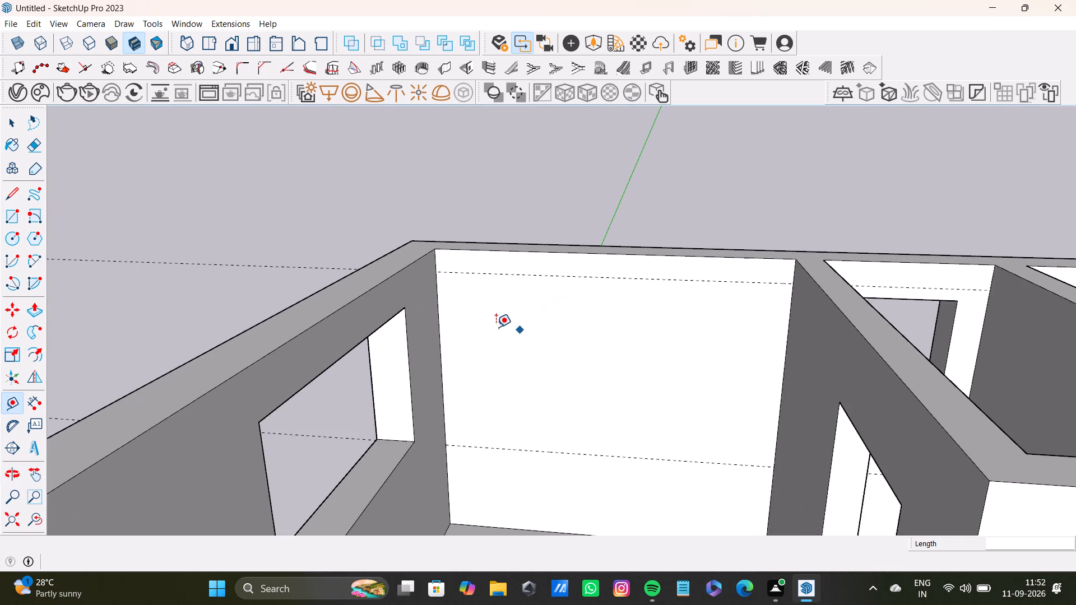
pyautogui.scroll(2, 496, 327)
pyautogui.click(606, 268)
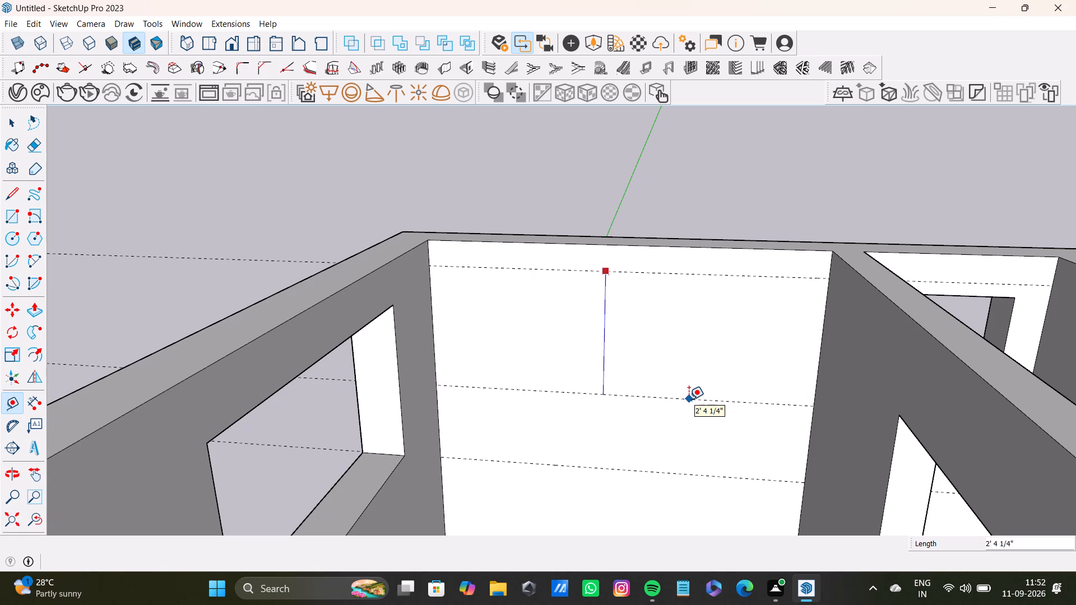
pyautogui.click(689, 397)
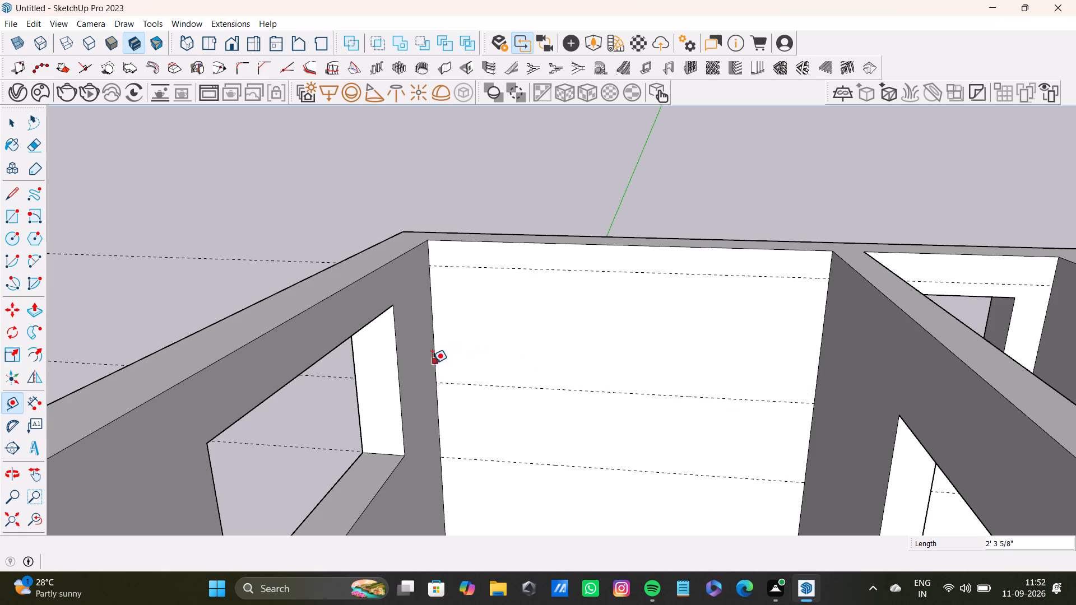
# Place vertical guides 1" in from both side corners of the back wall.
pyautogui.click(432, 363)
pyautogui.press('1')
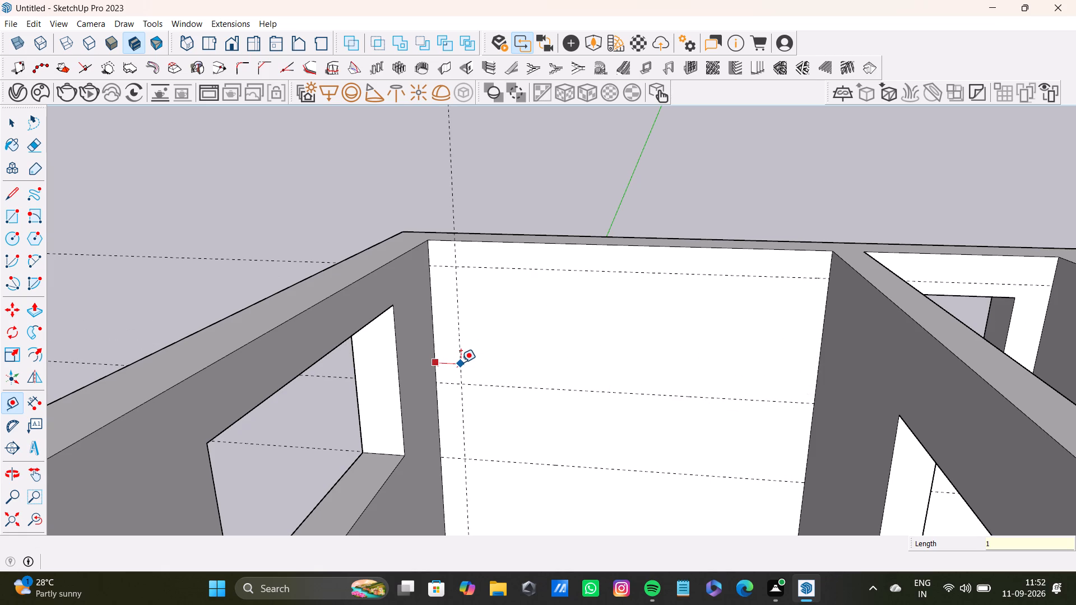
pyautogui.hotkey('shift', '"')
pyautogui.press('Return')
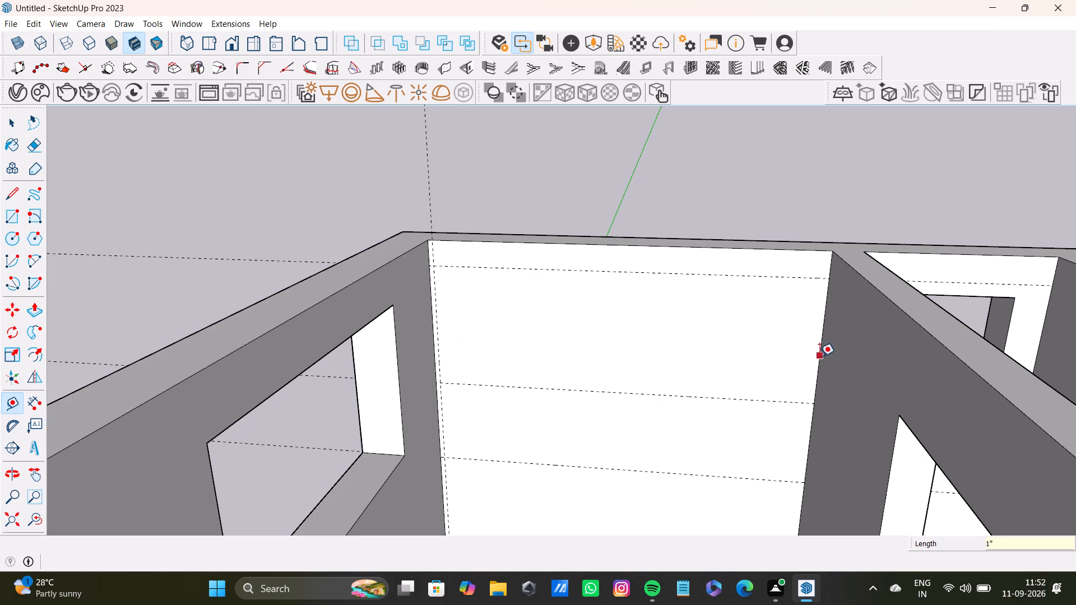
pyautogui.click(819, 356)
pyautogui.press('1')
pyautogui.hotkey('shift', '"')
pyautogui.press('Return')
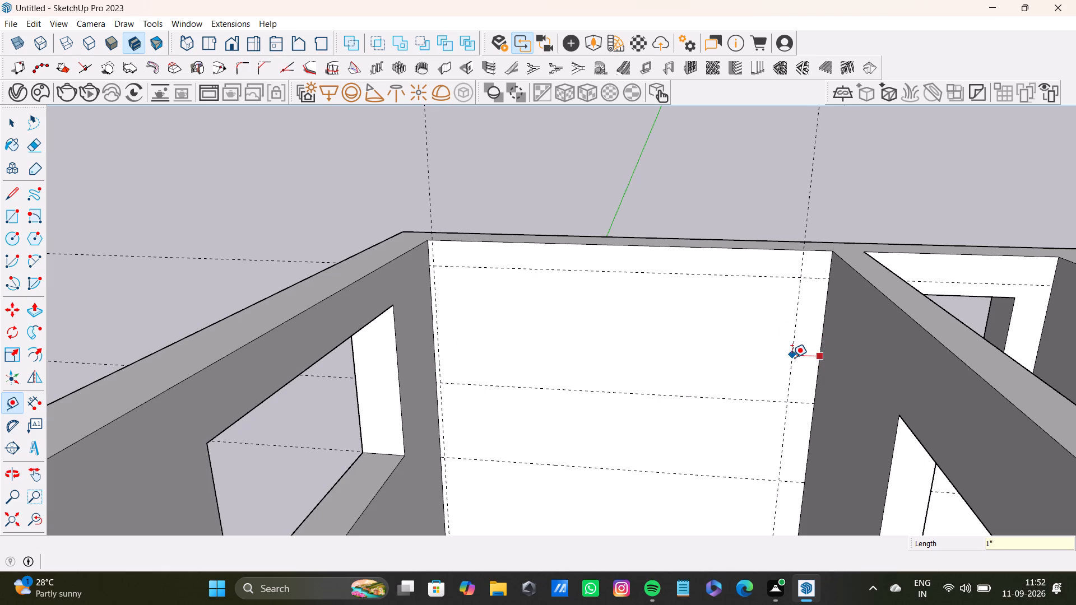
# Place a vertical guide 1'6" from the back wall's window-side corner and a second one 0.5" beyond it.
pyautogui.click(433, 316)
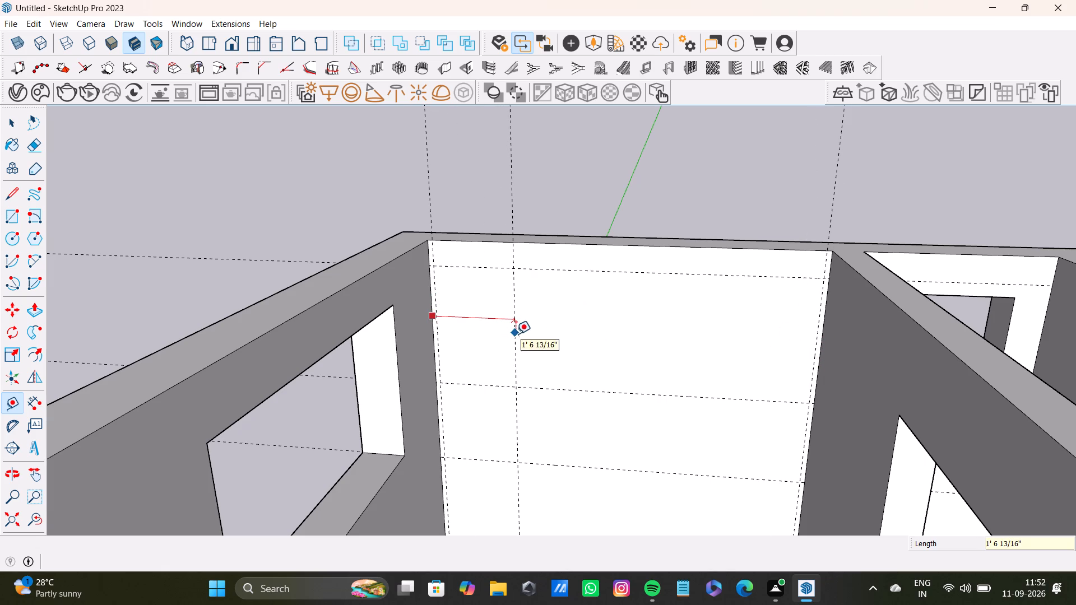
pyautogui.write("1'")
pyautogui.write('6"')
pyautogui.press('Return')
pyautogui.click(513, 340)
pyautogui.write('0.5"')
pyautogui.press('Return')
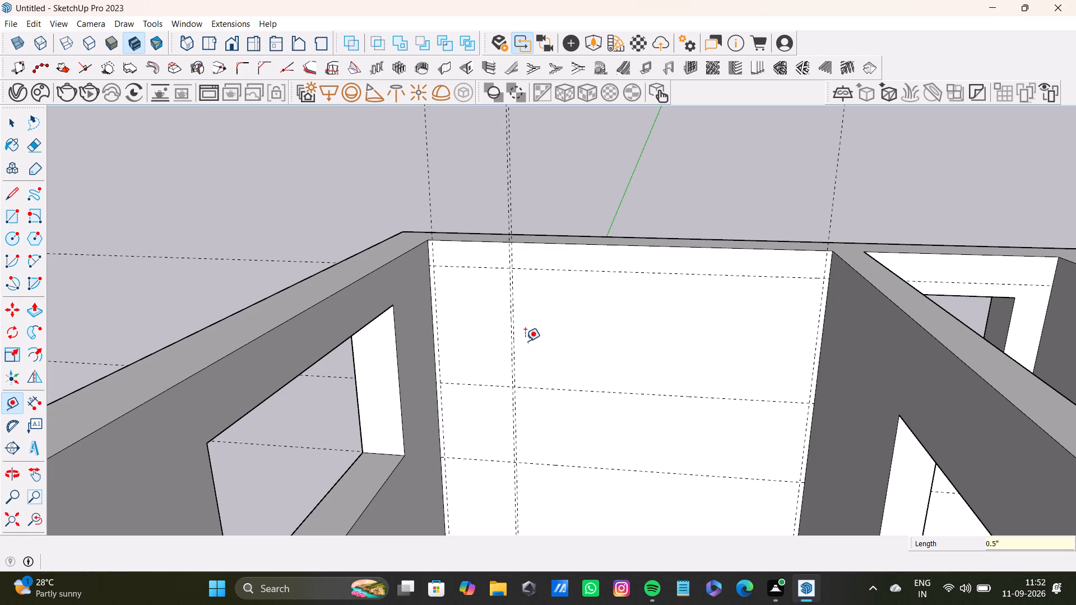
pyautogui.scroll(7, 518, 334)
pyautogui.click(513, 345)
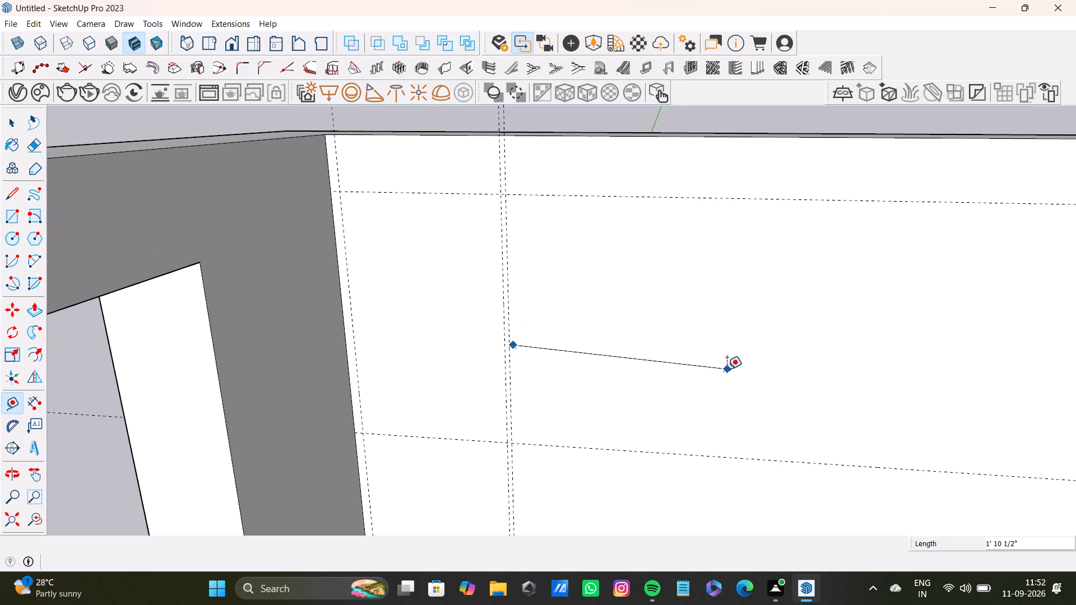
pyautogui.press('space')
# Place a vertical guide on the back wall 1'6" beyond the far guide of the 0.5" pair.
pyautogui.press('t')
pyautogui.scroll(7, 525, 361)
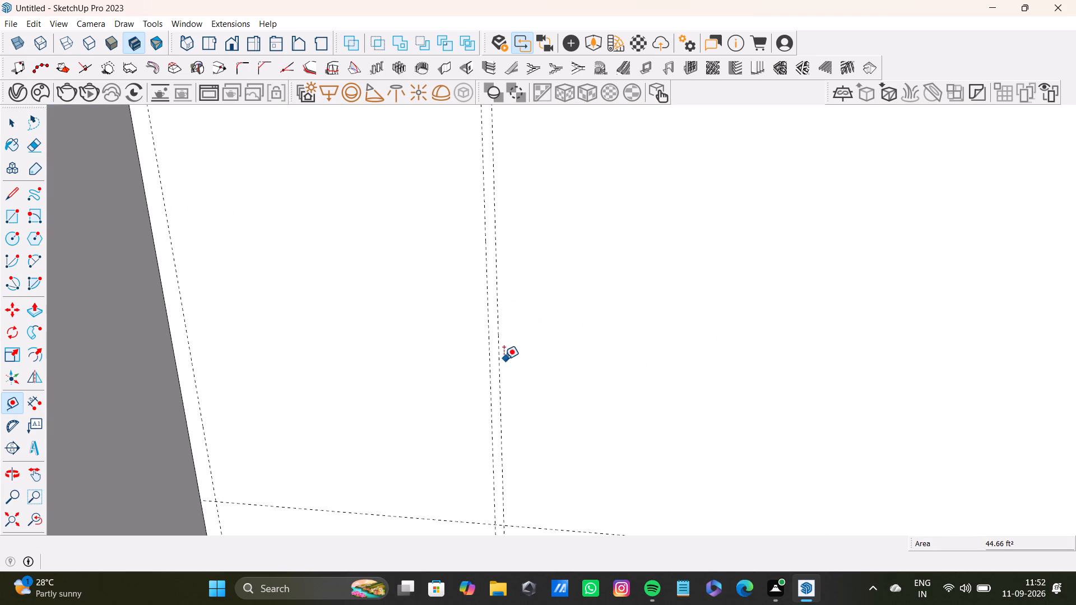
pyautogui.click(500, 361)
pyautogui.scroll(-8, 592, 373)
pyautogui.keyDown('shift'); pyautogui.moveTo(763, 388); pyautogui.dragTo(625, 326, button='middle'); pyautogui.keyUp('shift')
pyautogui.moveTo(611, 329); pyautogui.dragTo(671, 359, button='middle')
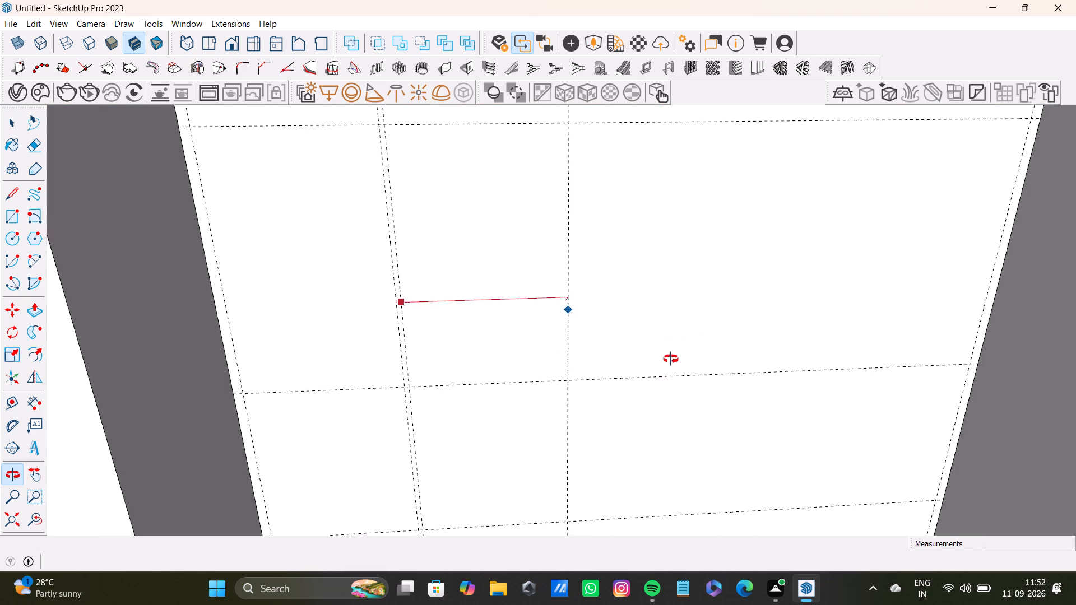
pyautogui.moveTo(671, 359); pyautogui.dragTo(622, 366, button='middle')
pyautogui.press('1')
pyautogui.write('\'6"')
pyautogui.press('Return')
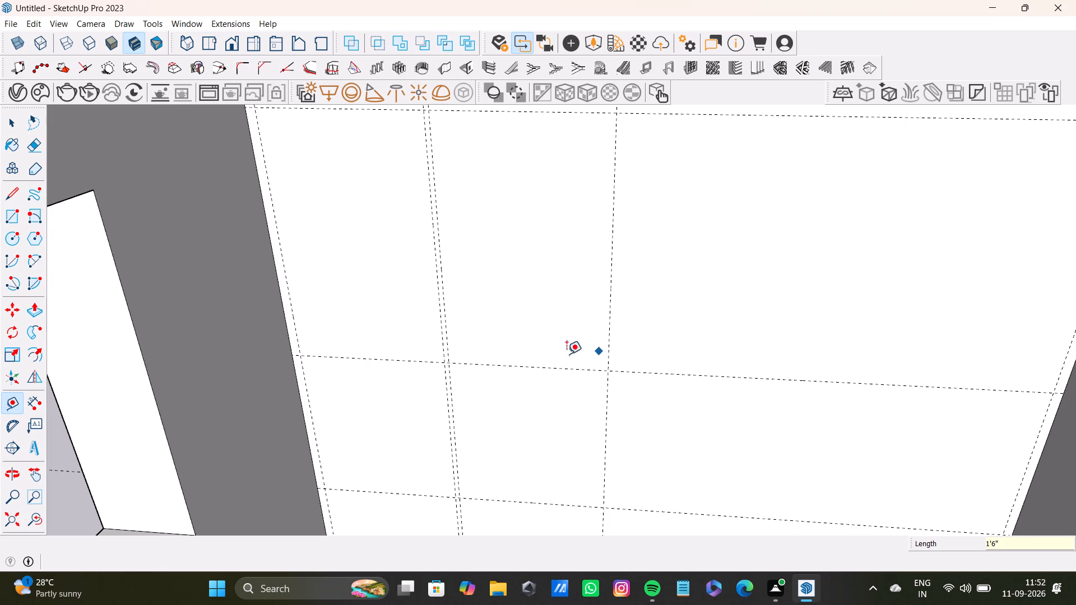
# Add a parallel vertical guide 0.5" beyond the newest 1'6" guide on the back wall.
pyautogui.scroll(-7, 463, 357)
pyautogui.keyDown('shift'); pyautogui.moveTo(516, 343); pyautogui.dragTo(523, 392, button='middle'); pyautogui.keyUp('shift')
pyautogui.scroll(3, 534, 361)
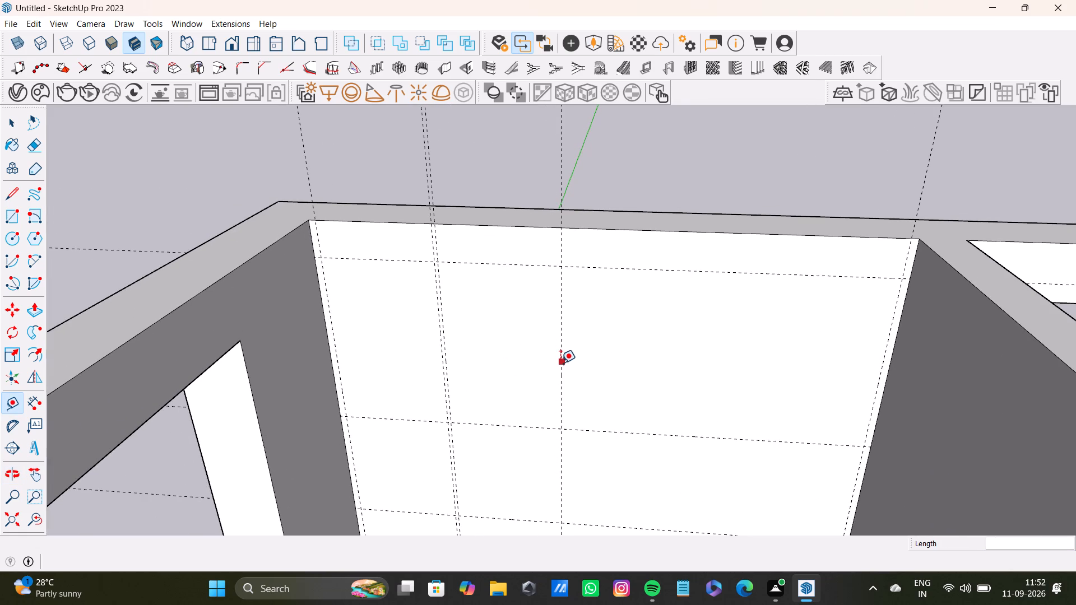
pyautogui.moveTo(560, 363); pyautogui.dragTo(570, 365)
pyautogui.write('0.')
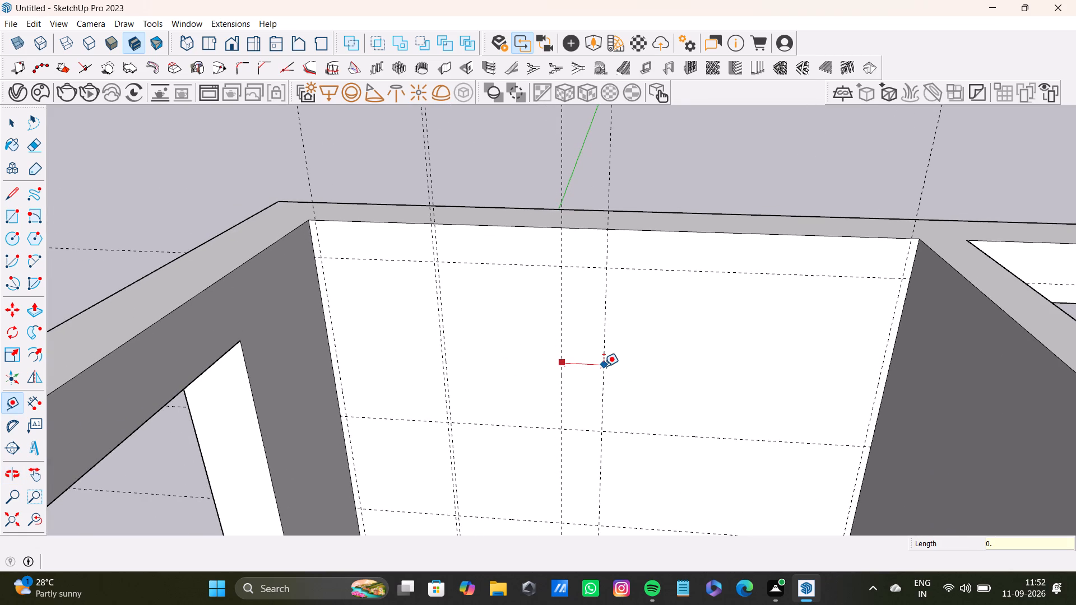
pyautogui.press('5')
pyautogui.hotkey('shift', '"')
pyautogui.press('Return')
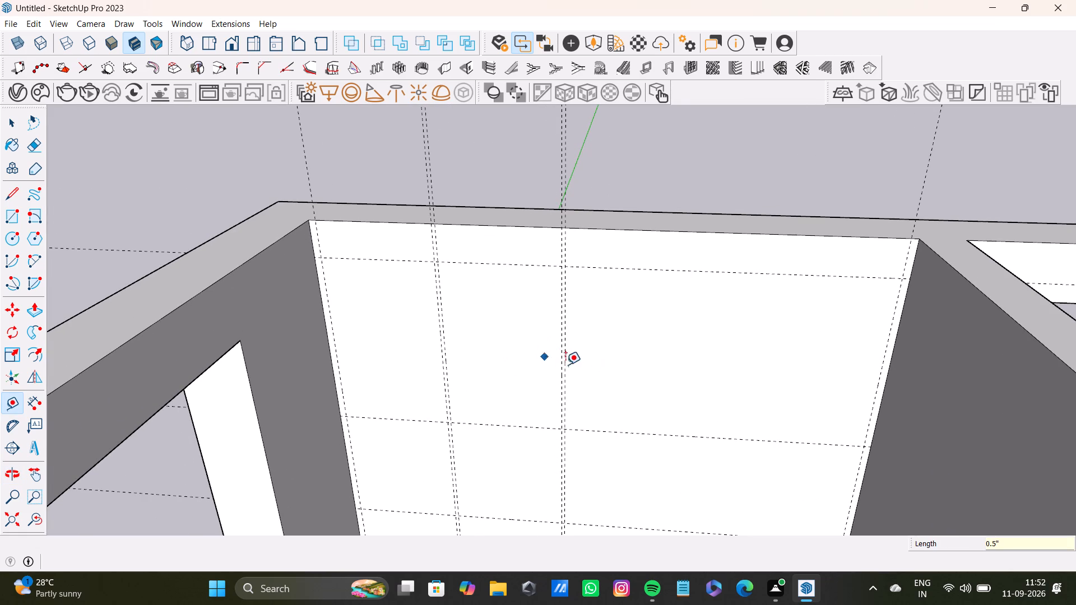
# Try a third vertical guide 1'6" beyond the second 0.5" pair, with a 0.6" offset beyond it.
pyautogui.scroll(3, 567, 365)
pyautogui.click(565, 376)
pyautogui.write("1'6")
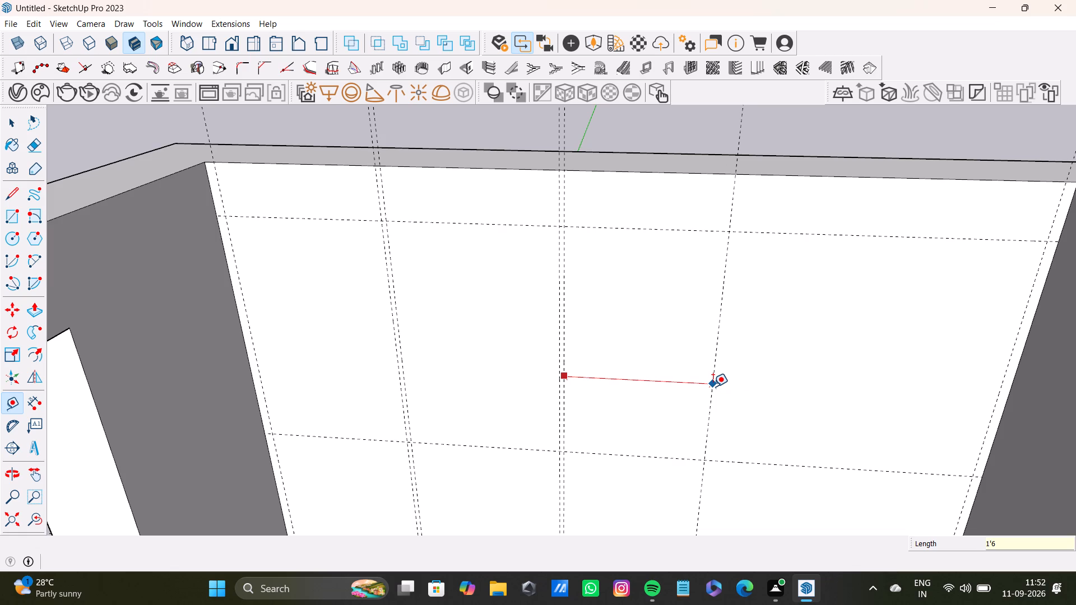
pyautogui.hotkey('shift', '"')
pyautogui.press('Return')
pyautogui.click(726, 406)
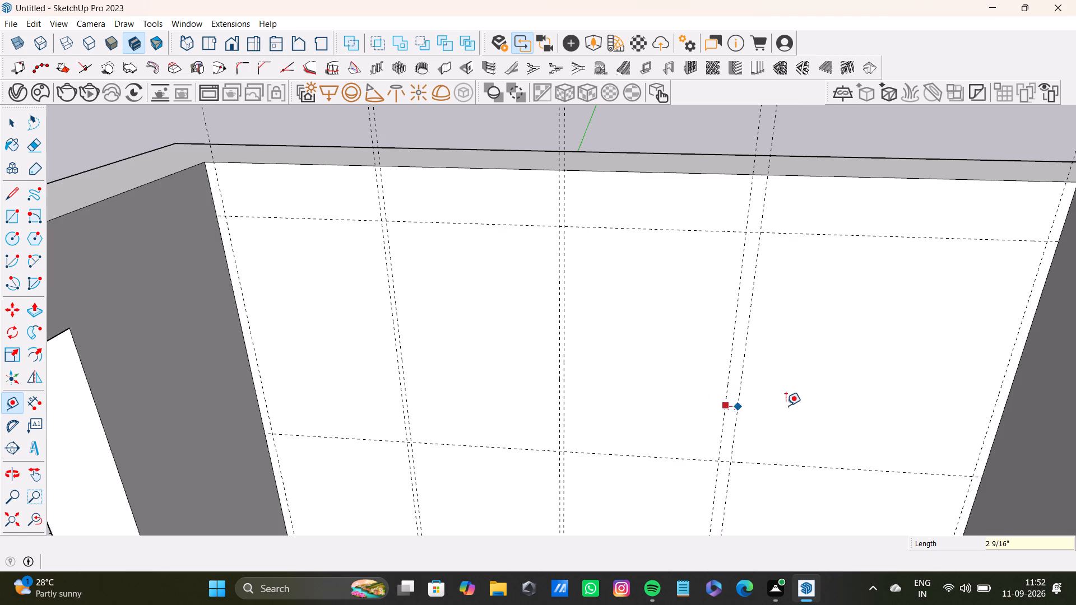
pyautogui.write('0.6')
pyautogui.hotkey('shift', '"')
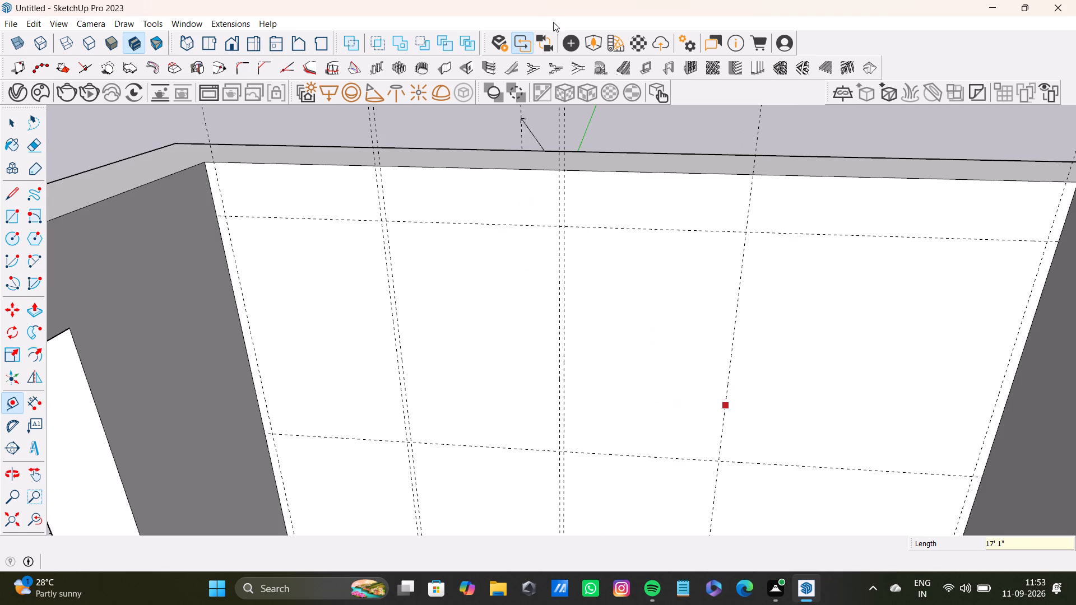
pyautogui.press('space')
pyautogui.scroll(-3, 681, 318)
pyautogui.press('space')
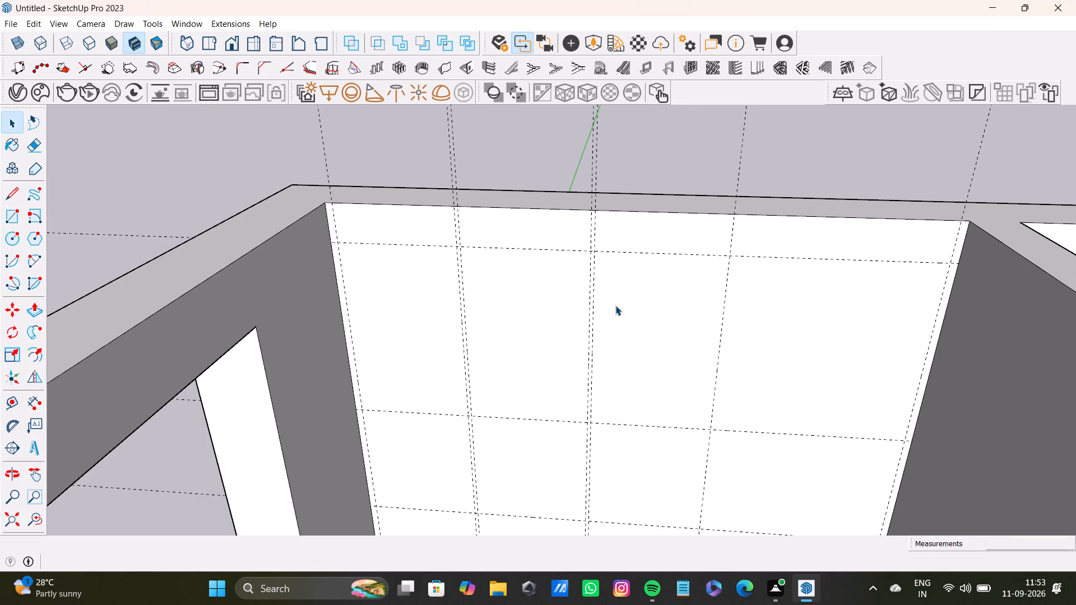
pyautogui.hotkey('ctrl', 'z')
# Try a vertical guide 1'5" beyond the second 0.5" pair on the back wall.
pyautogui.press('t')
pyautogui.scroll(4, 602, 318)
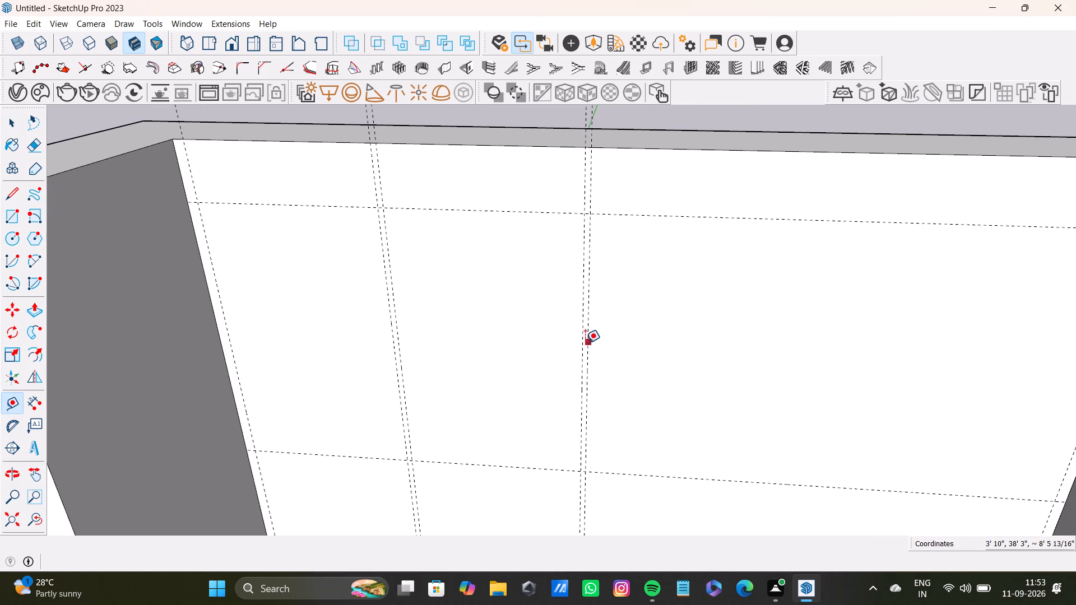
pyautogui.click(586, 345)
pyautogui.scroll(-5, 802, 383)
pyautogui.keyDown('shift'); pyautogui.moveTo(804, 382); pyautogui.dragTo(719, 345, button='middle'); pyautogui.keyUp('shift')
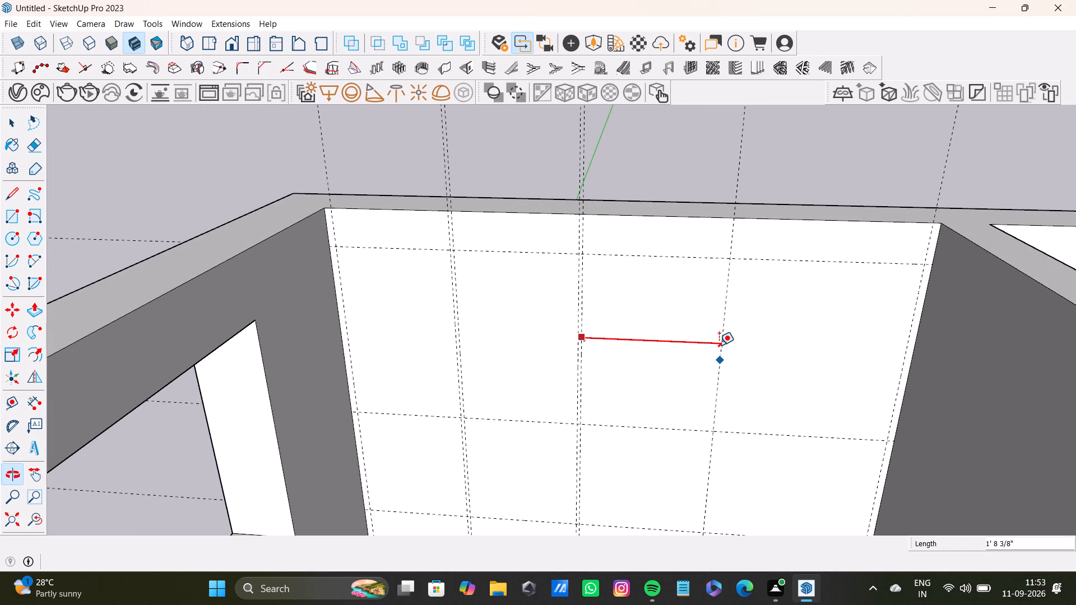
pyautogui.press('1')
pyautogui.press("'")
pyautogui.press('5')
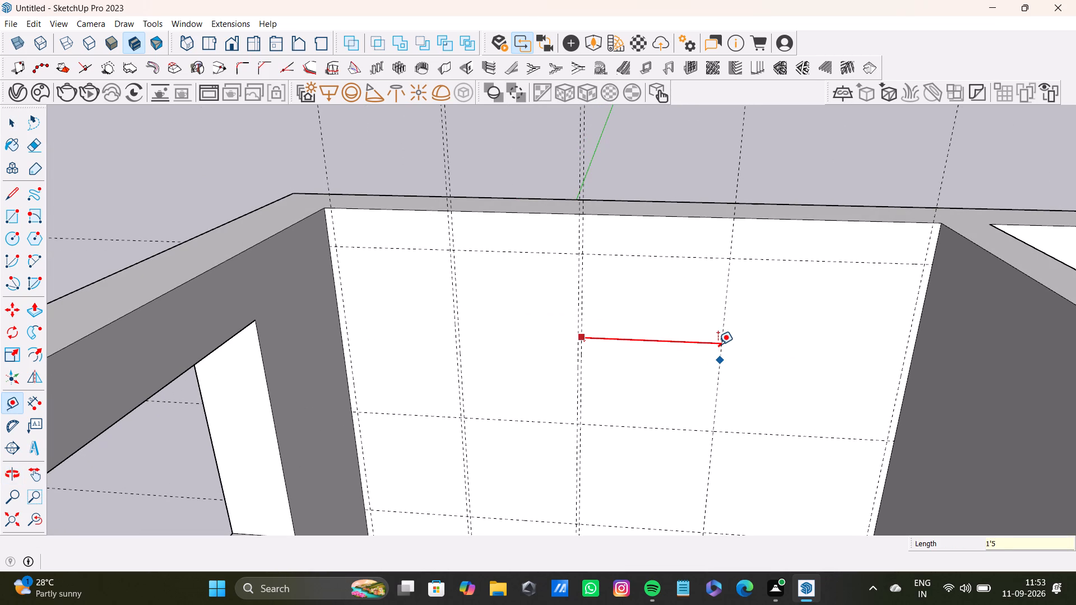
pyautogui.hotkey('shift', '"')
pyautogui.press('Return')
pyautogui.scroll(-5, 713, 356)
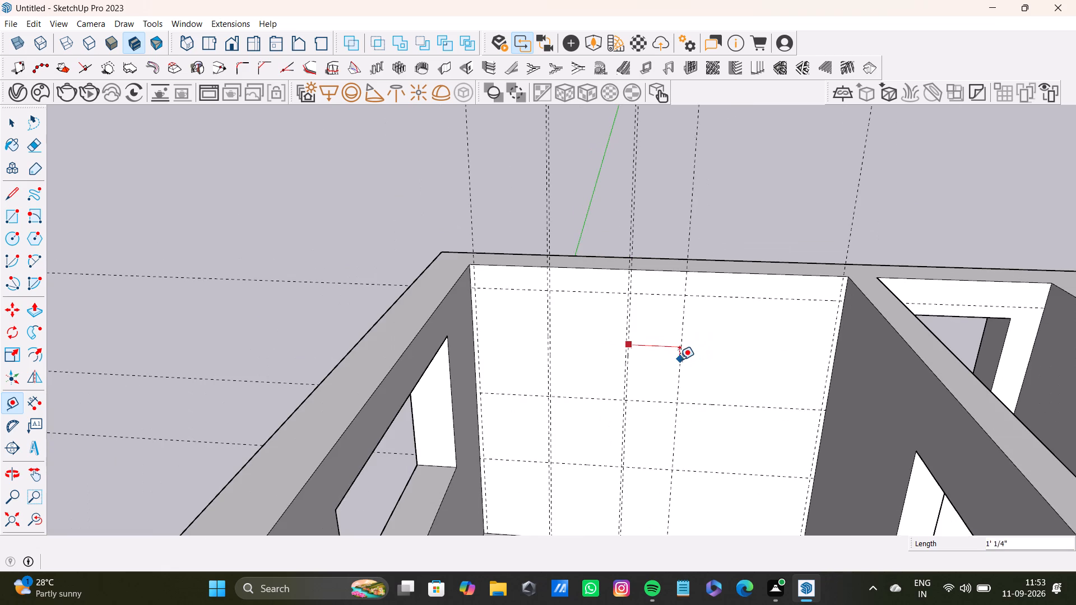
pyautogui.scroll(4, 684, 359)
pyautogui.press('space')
# Measure the spacing from the back wall's edge guide to the first vertical guide pair, and between the first and second pairs.
pyautogui.press('t')
pyautogui.scroll(3, 502, 331)
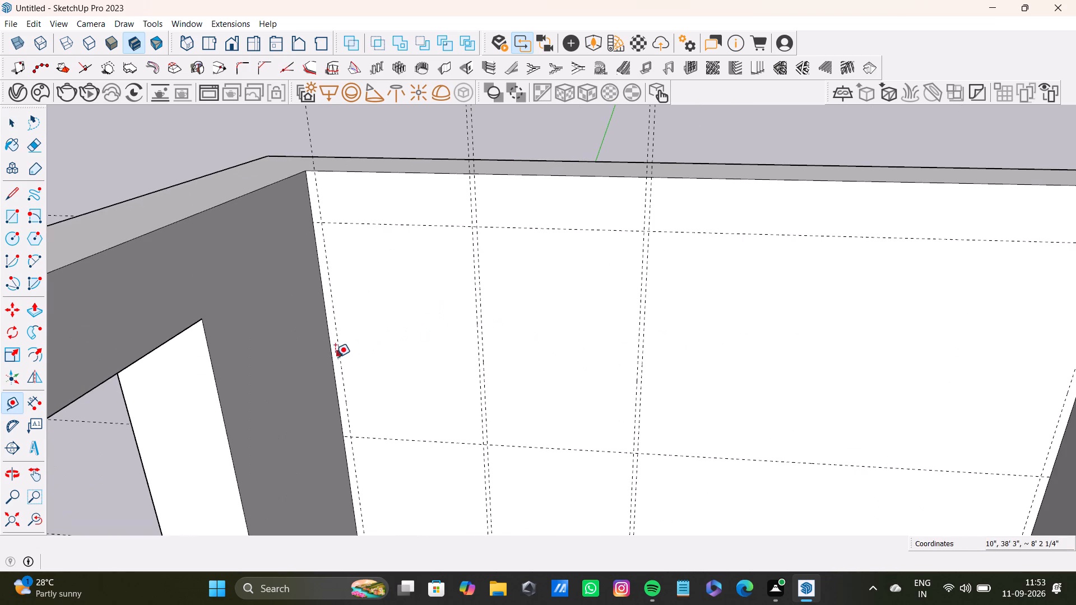
pyautogui.click(338, 359)
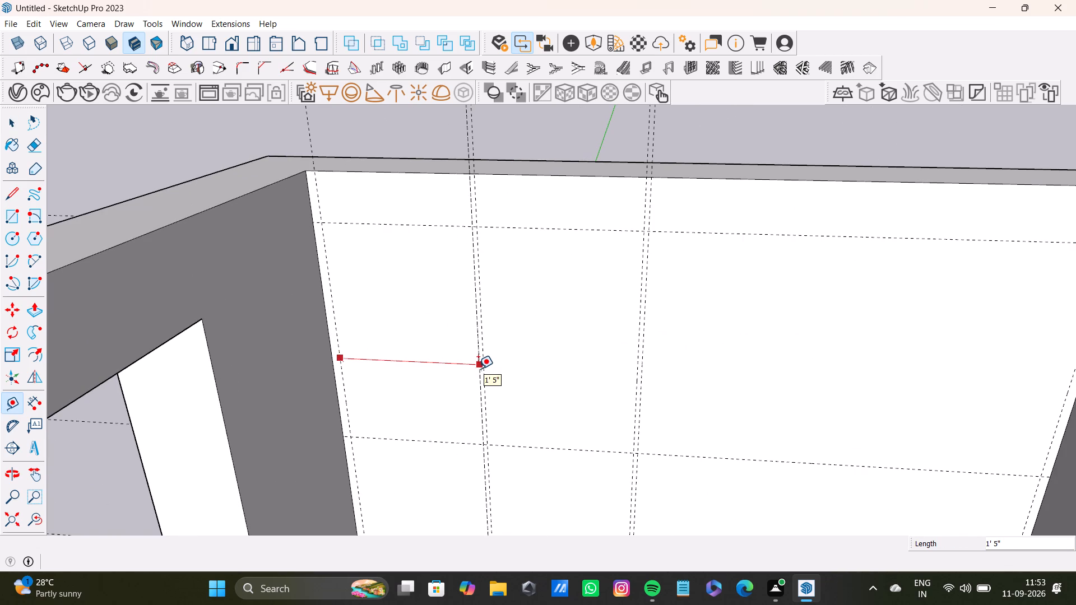
pyautogui.scroll(9, 478, 369)
pyautogui.press('space')
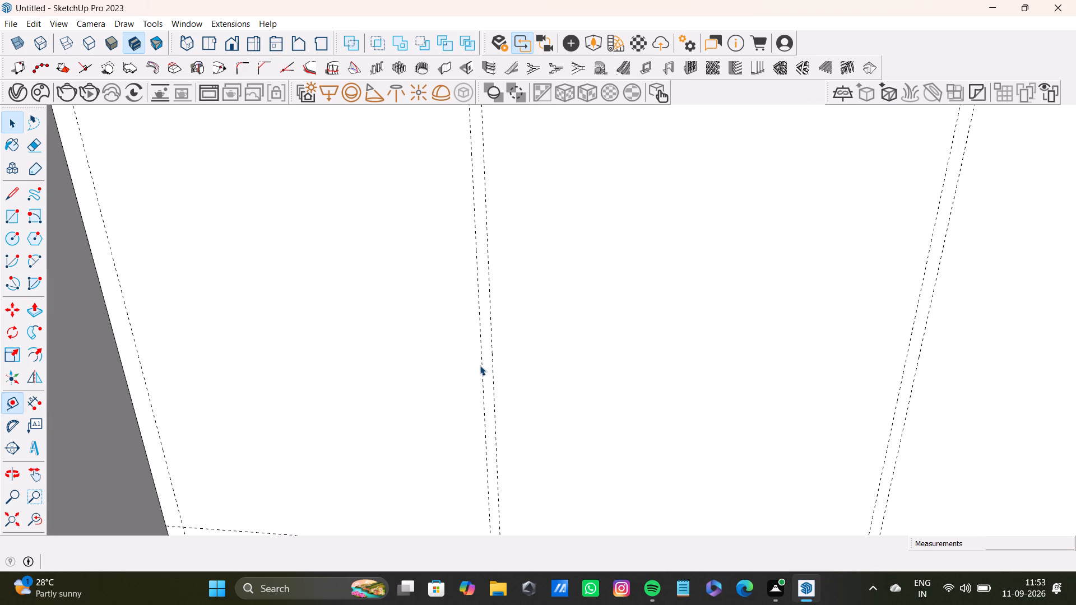
pyautogui.scroll(-9, 477, 371)
pyautogui.press('t')
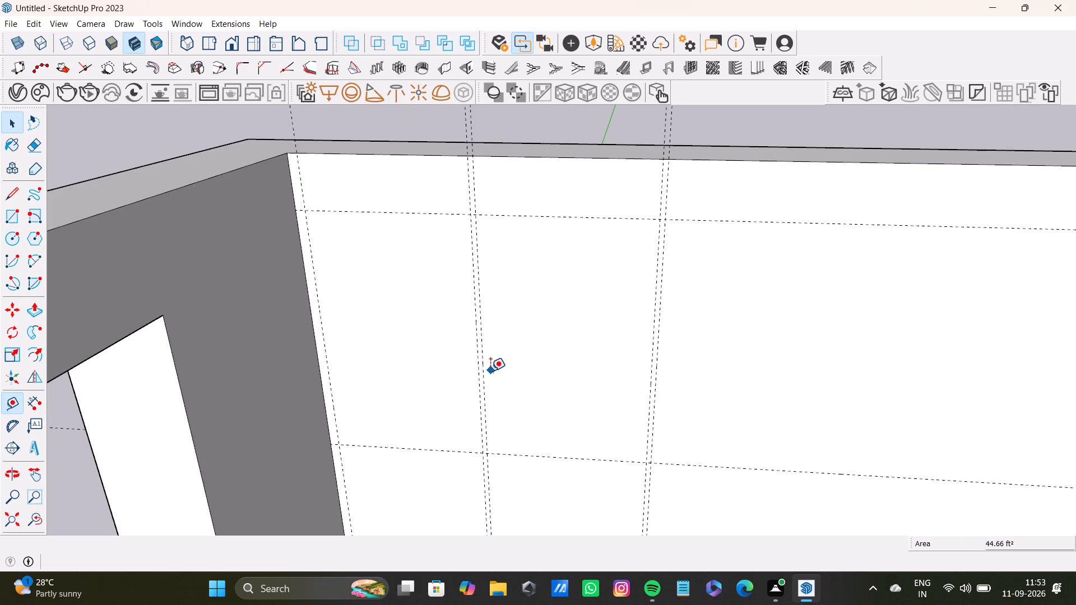
pyautogui.scroll(7, 491, 371)
pyautogui.click(479, 365)
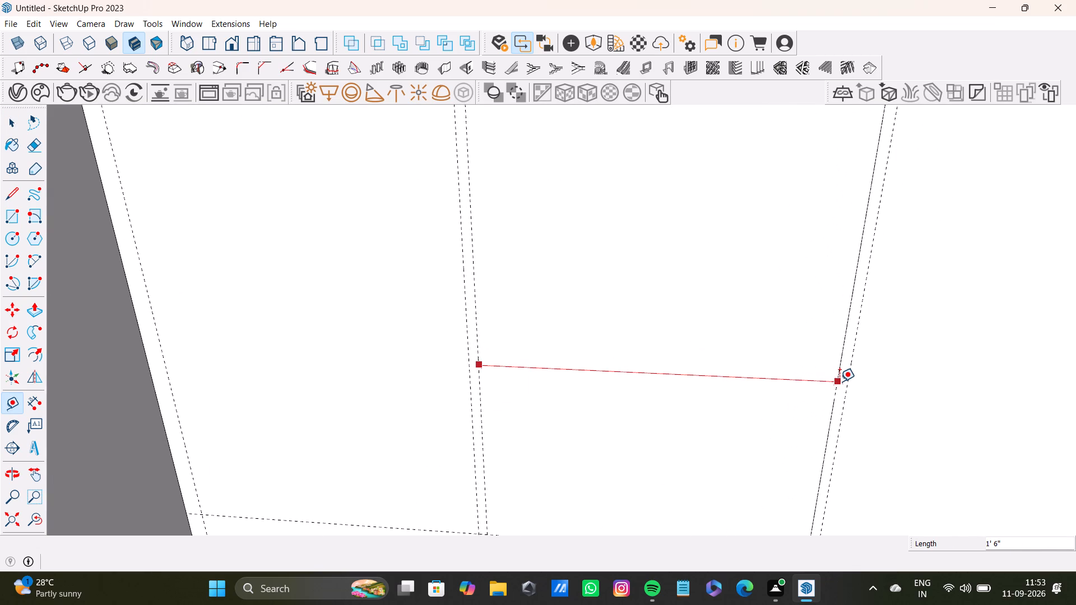
pyautogui.press('space')
pyautogui.scroll(-9, 833, 392)
pyautogui.keyDown('shift'); pyautogui.moveTo(800, 399); pyautogui.dragTo(698, 390, button='middle'); pyautogui.keyUp('shift')
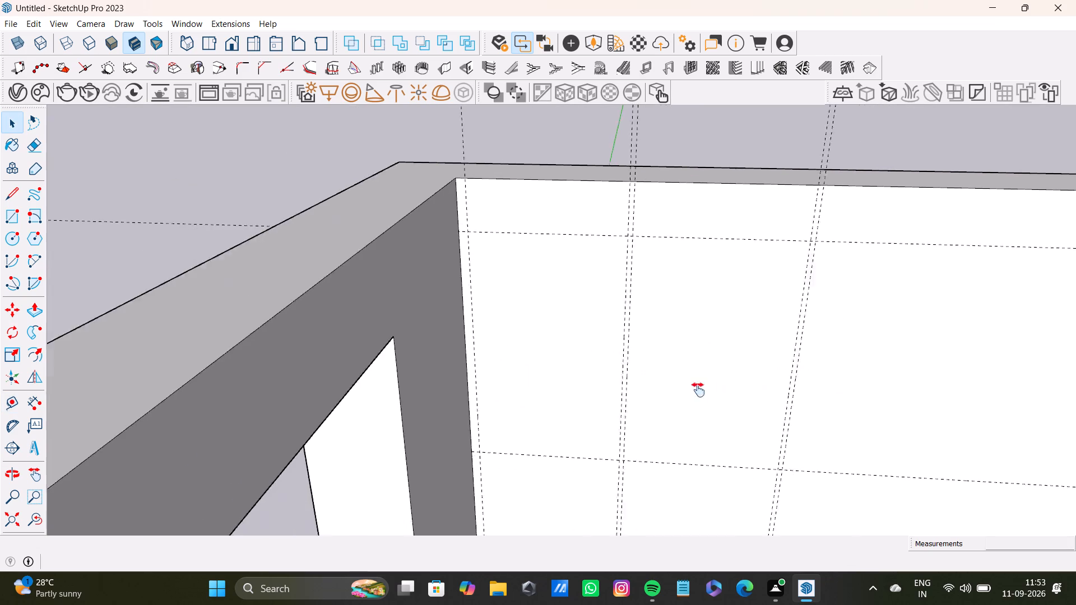
pyautogui.keyDown('shift'); pyautogui.moveTo(698, 390); pyautogui.dragTo(696, 390, button='middle'); pyautogui.keyUp('shift')
# Undo the second pair of vertical guides on the back wall.
pyautogui.hotkey('ctrl', 'z')
pyautogui.hotkey('ctrl', 'z')
# Place a vertical guide 1'5" beyond the first guide pair on the back wall, with a parallel guide 0.5" beyond it.
pyautogui.press('t')
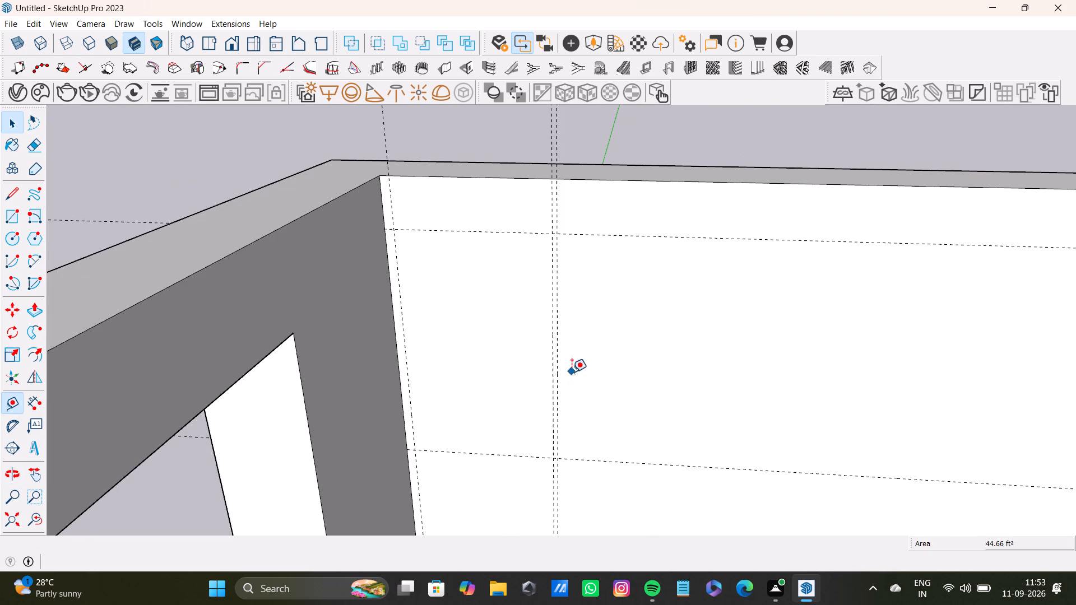
pyautogui.scroll(3, 549, 381)
pyautogui.click(562, 385)
pyautogui.press('1')
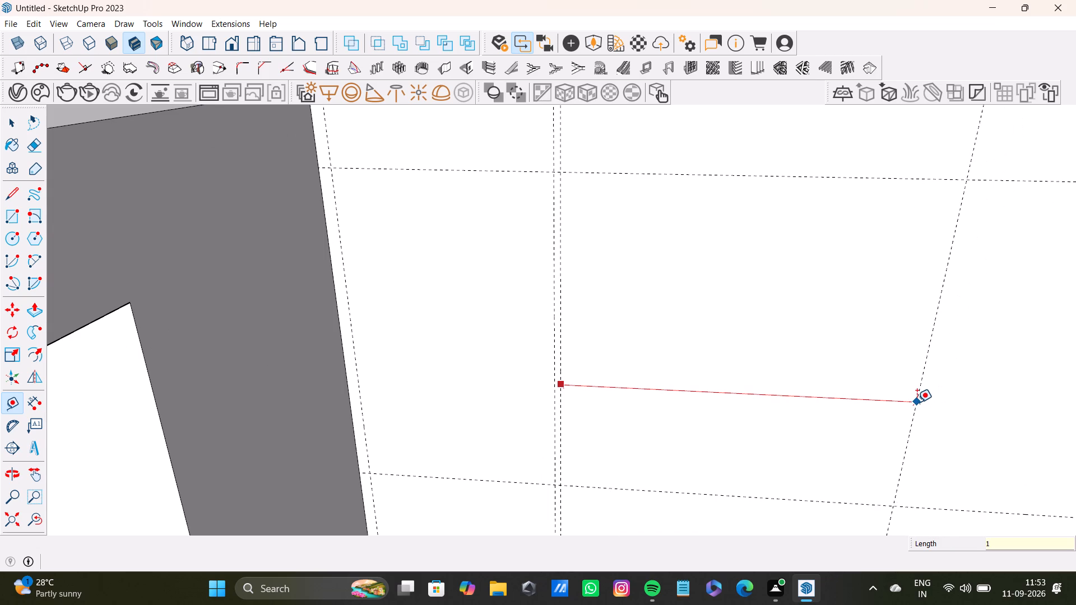
pyautogui.write('\'5"')
pyautogui.press('Return')
pyautogui.click(773, 383)
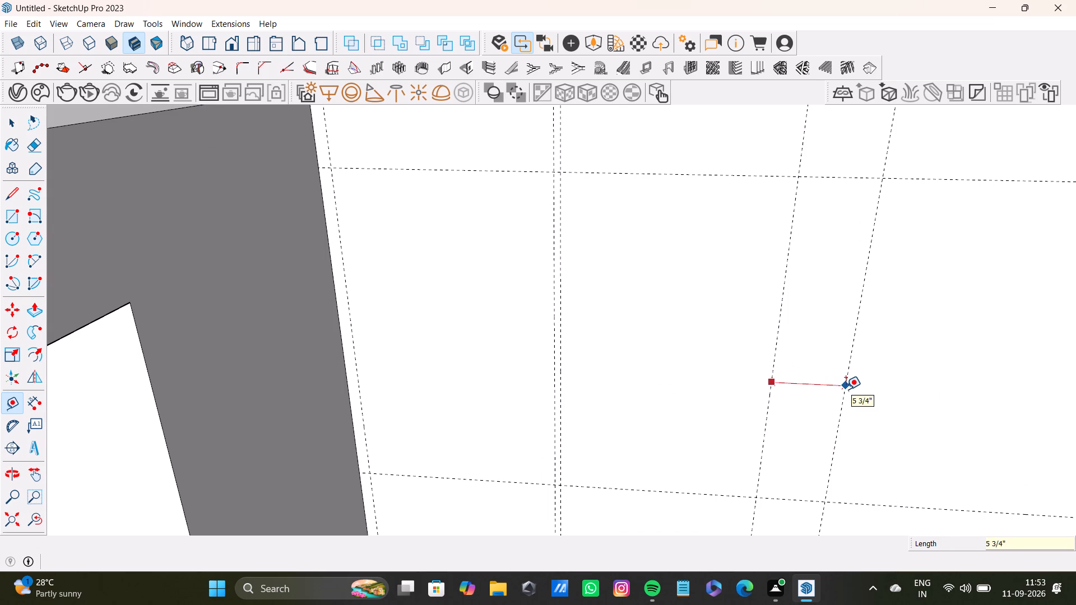
pyautogui.write('0.5"')
pyautogui.press('Return')
# Add a third pair of vertical guides, 1'5" beyond the second pair on the back wall and spaced 0.5" apart.
pyautogui.click(778, 387)
pyautogui.scroll(-3, 929, 407)
pyautogui.keyDown('shift'); pyautogui.moveTo(923, 400); pyautogui.dragTo(809, 363, button='middle'); pyautogui.keyUp('shift')
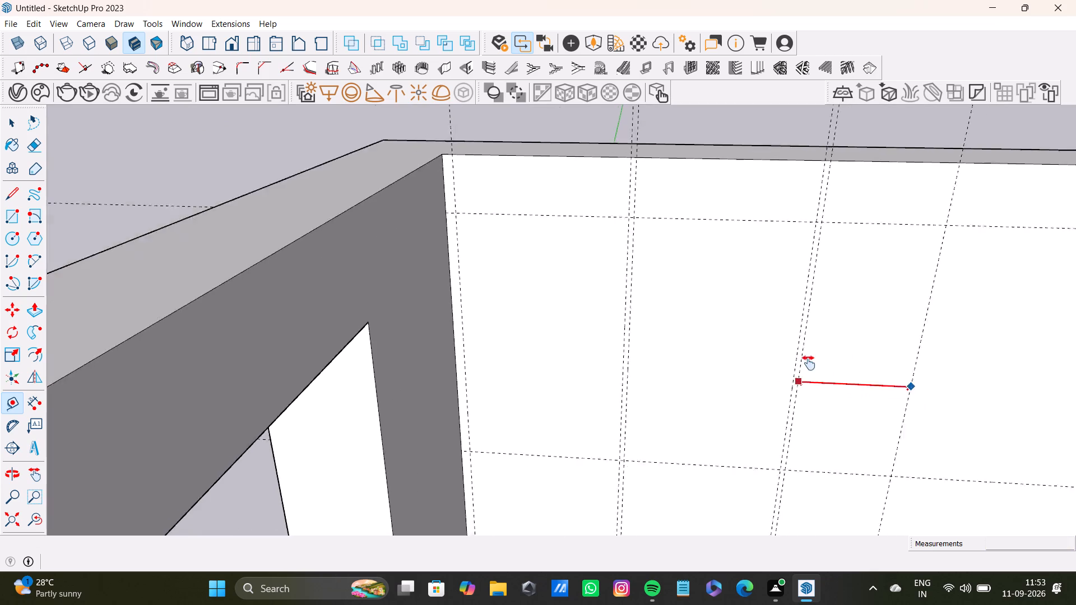
pyautogui.keyDown('shift'); pyautogui.moveTo(809, 363); pyautogui.dragTo(764, 390, button='middle'); pyautogui.keyUp('shift')
pyautogui.press('1')
pyautogui.write('\'5"')
pyautogui.press('Return')
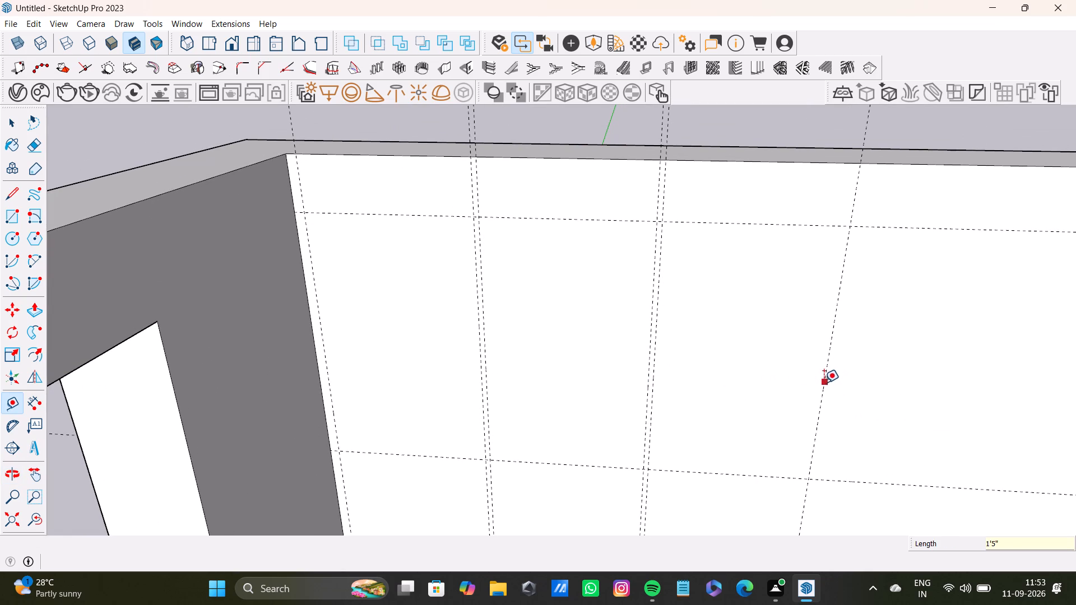
pyautogui.click(824, 383)
pyautogui.write('0.5"')
pyautogui.press('Return')
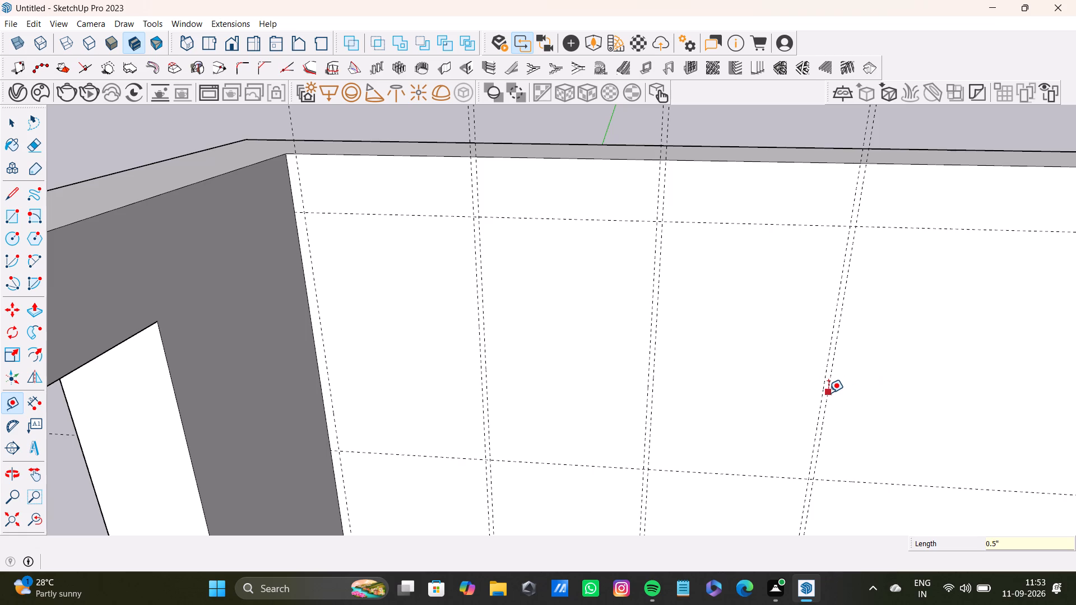
# Add a fourth pair of vertical guides, 1'5" beyond the third pair on the back wall and spaced 0.5" apart.
pyautogui.click(828, 393)
pyautogui.scroll(-3, 961, 393)
pyautogui.keyDown('shift'); pyautogui.moveTo(969, 391); pyautogui.dragTo(747, 380, button='middle'); pyautogui.keyUp('shift')
pyautogui.write("1'5")
pyautogui.hotkey('shift', '"')
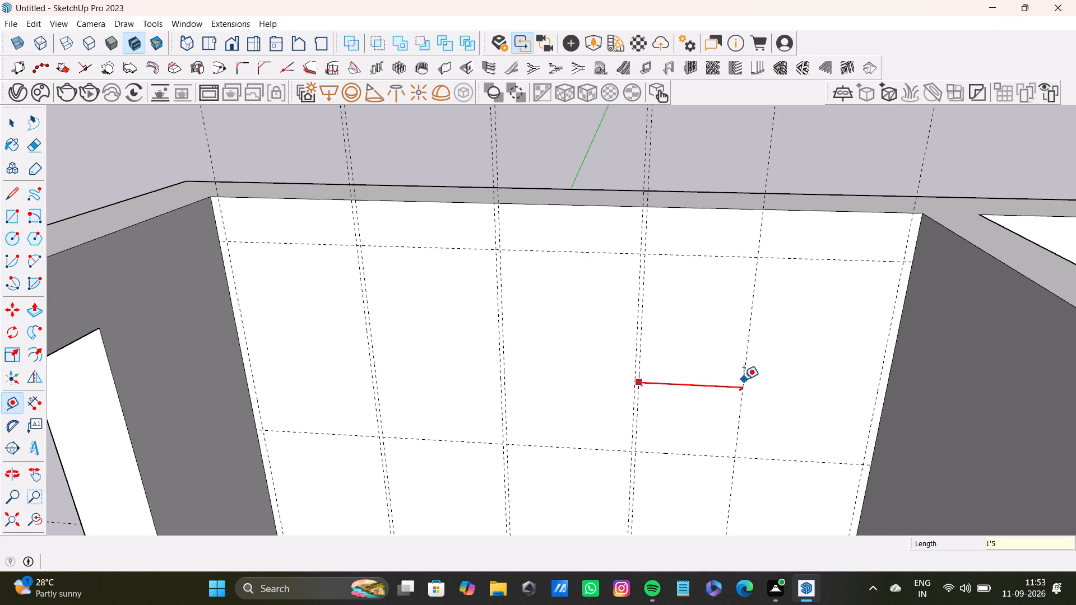
pyautogui.press('Return')
pyautogui.click(775, 383)
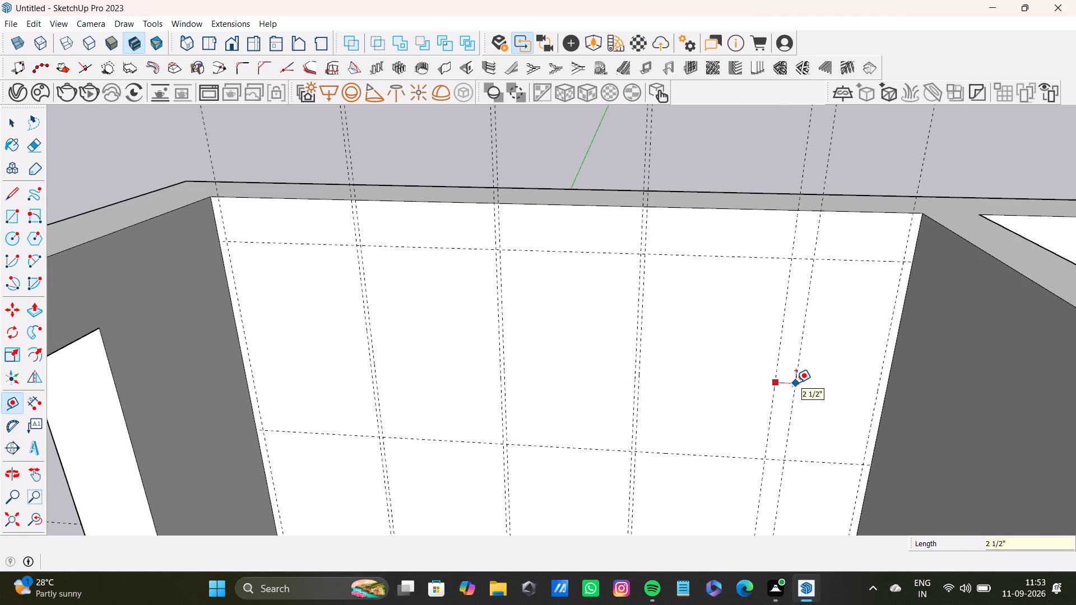
pyautogui.write('0.')
pyautogui.press('6')
pyautogui.press('BackSpace')
pyautogui.write('5"')
pyautogui.press('Return')
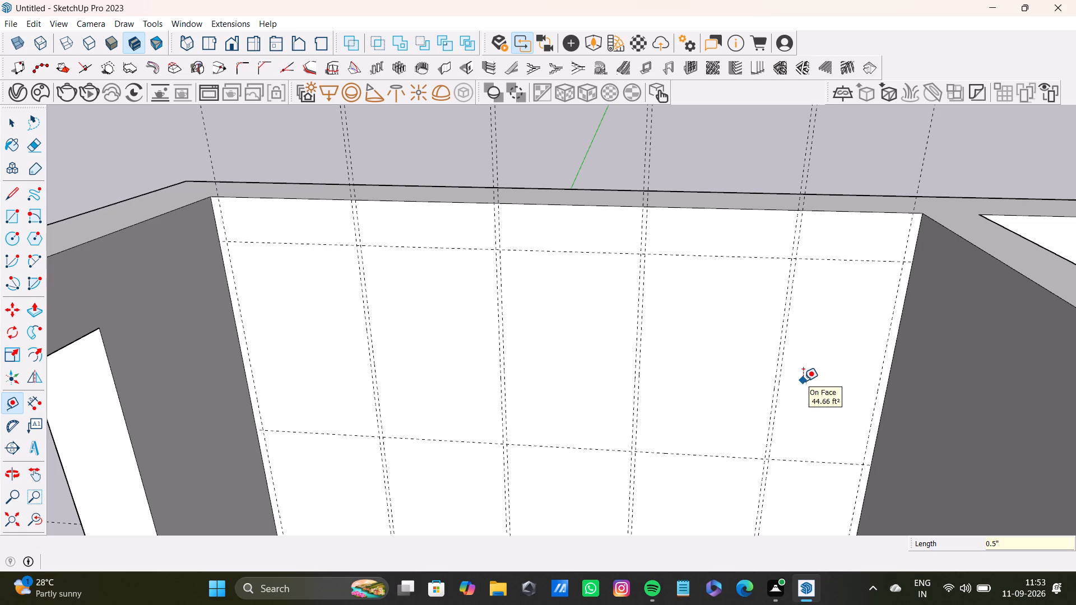
# Place a horizontal guide on the adjoining wall with the door opening, level with the back wall's top horizontal guide.
pyautogui.scroll(-8, 880, 389)
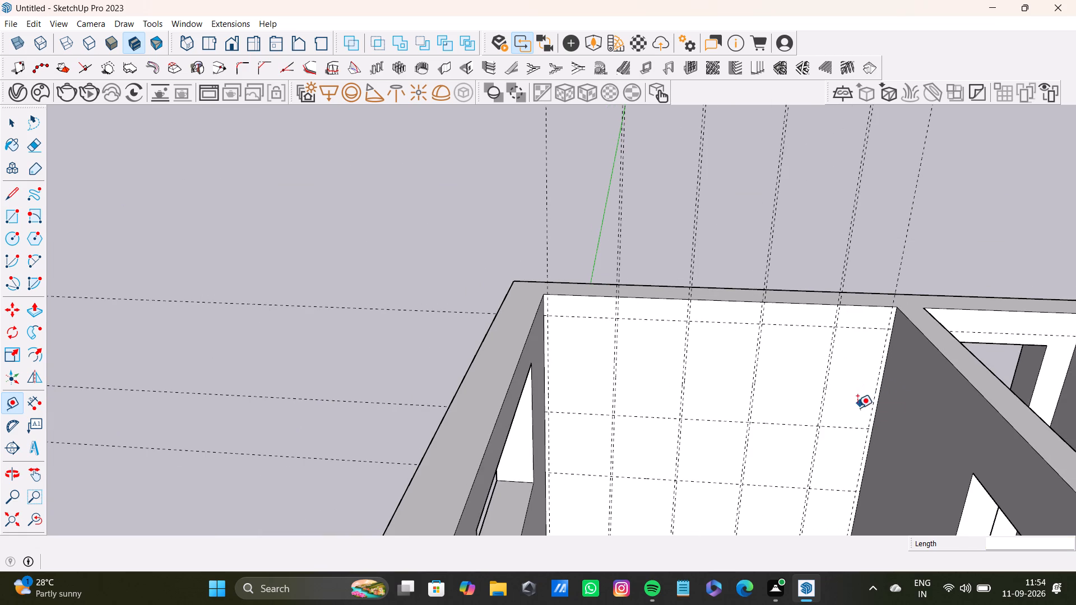
pyautogui.moveTo(857, 433); pyautogui.dragTo(785, 421, button='middle')
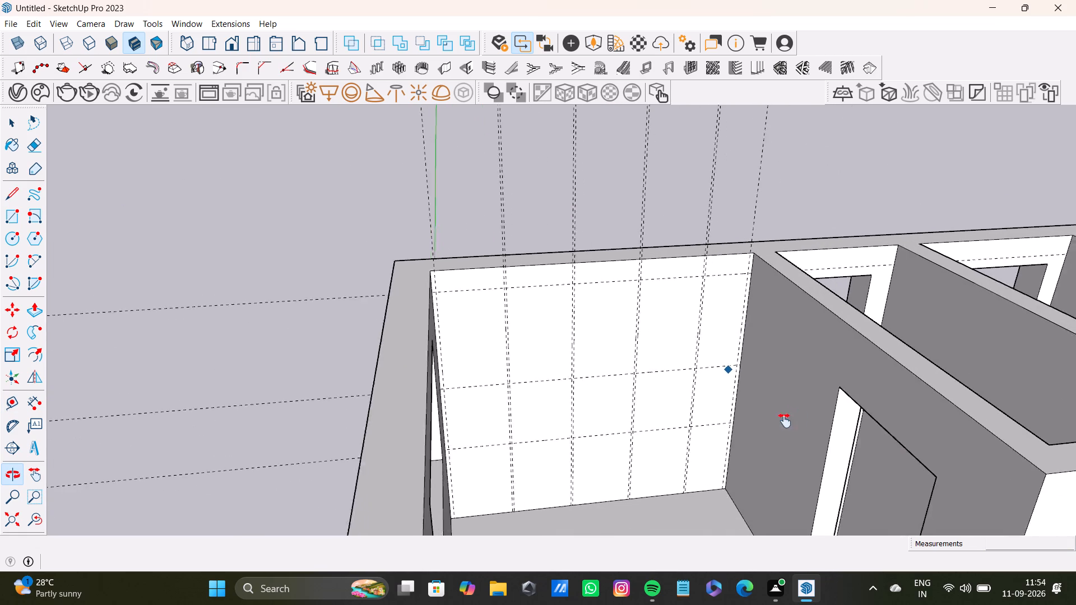
pyautogui.moveTo(785, 421); pyautogui.dragTo(753, 439, button='middle')
pyautogui.moveTo(753, 438); pyautogui.dragTo(888, 432, button='middle')
pyautogui.scroll(6, 657, 326)
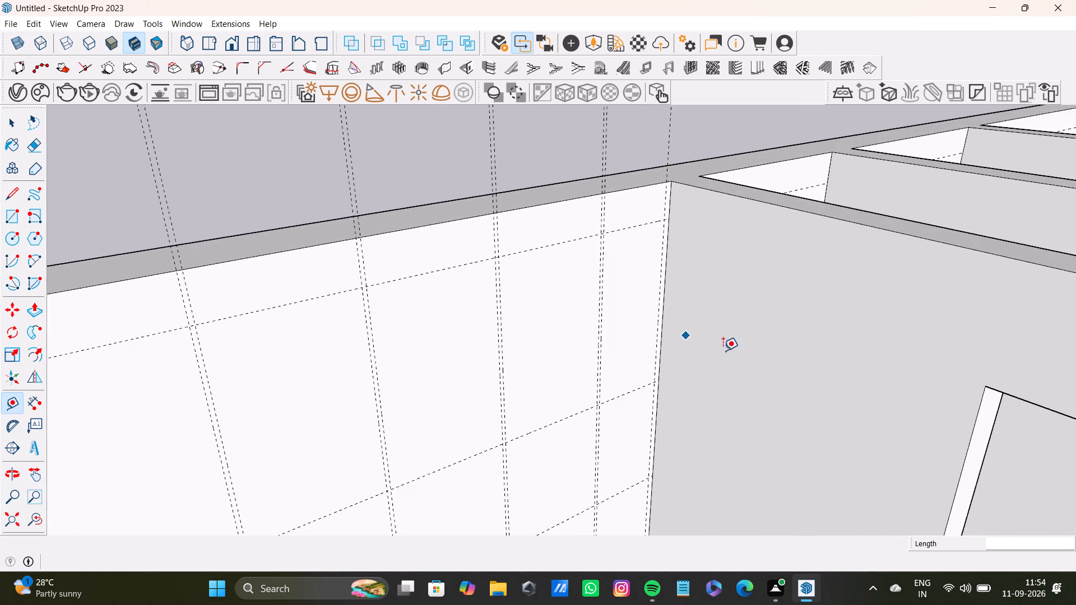
pyautogui.moveTo(737, 353); pyautogui.dragTo(736, 360, button='middle')
pyautogui.scroll(4, 676, 227)
pyautogui.click(750, 184)
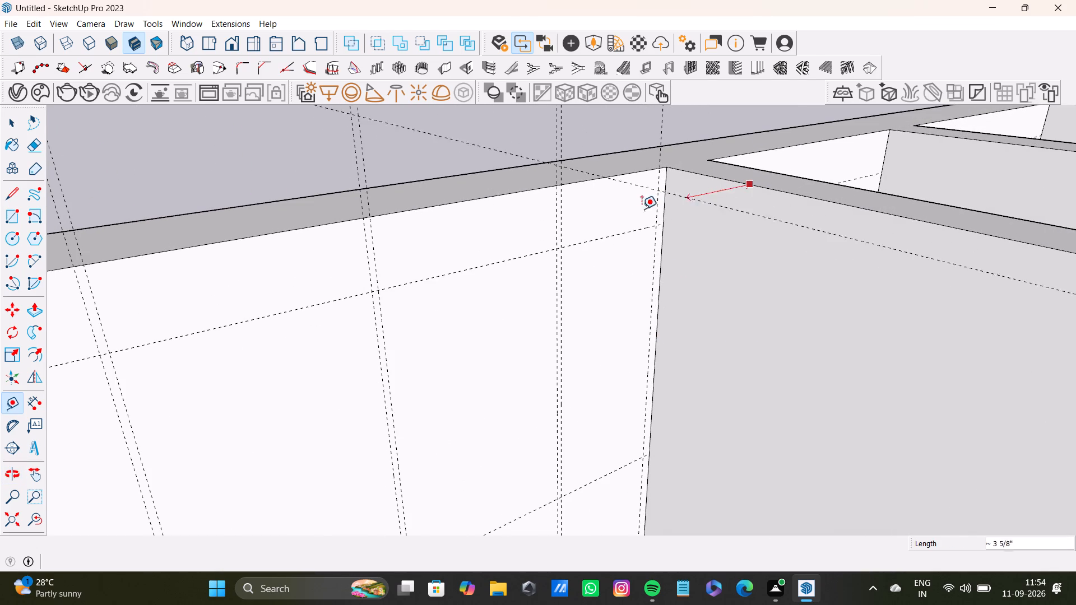
pyautogui.scroll(17, 661, 225)
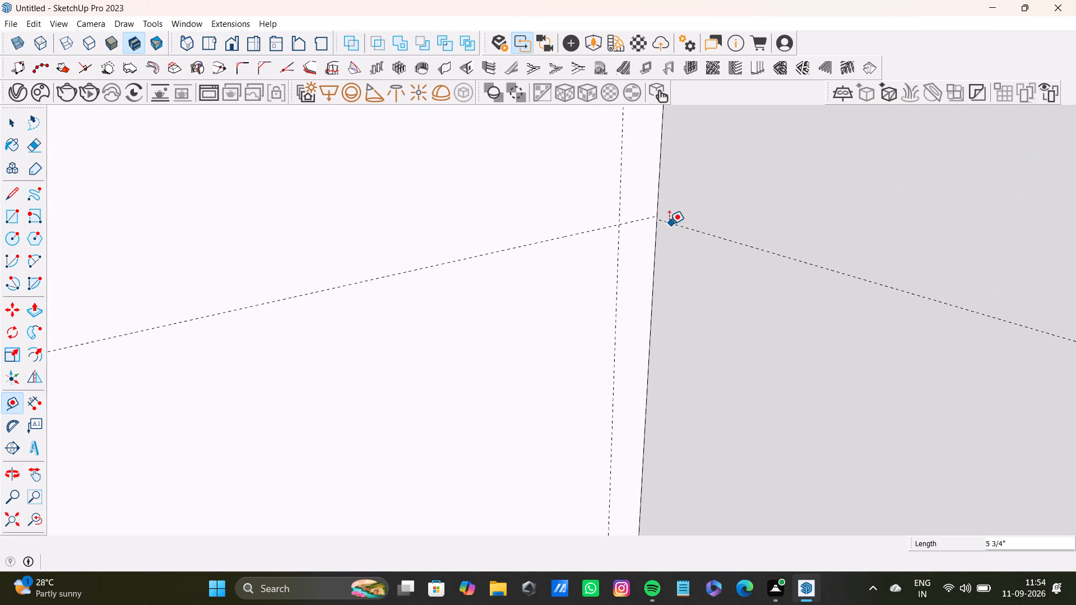
pyautogui.click(655, 216)
# Place a second horizontal guide on the adjoining wall, level with the back wall's middle horizontal guide.
pyautogui.scroll(-18, 699, 281)
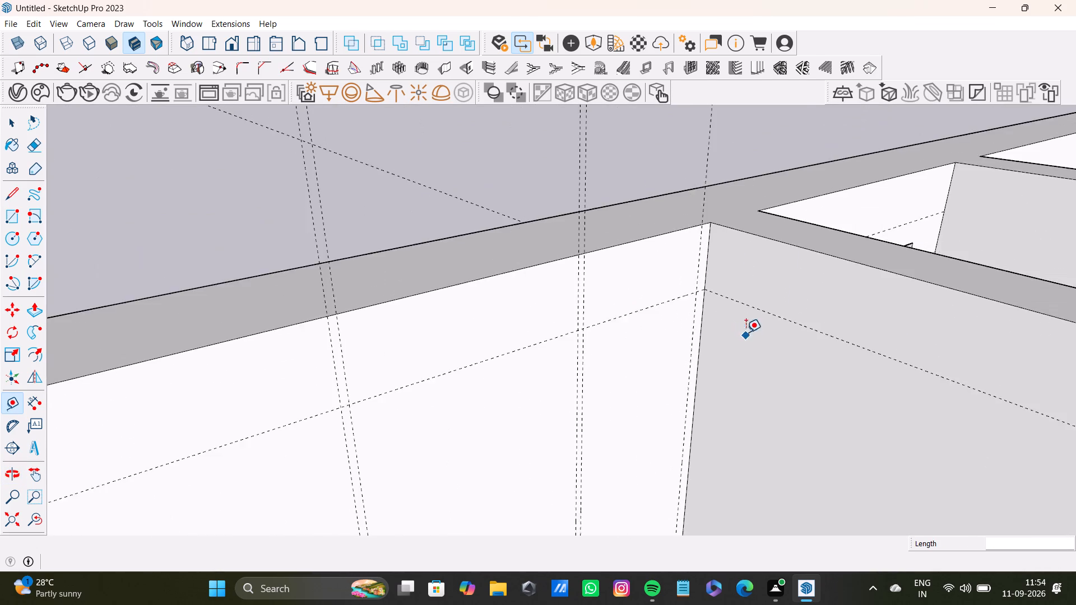
pyautogui.keyDown('shift'); pyautogui.moveTo(744, 324); pyautogui.dragTo(681, 238, button='middle'); pyautogui.keyUp('shift')
pyautogui.scroll(5, 681, 232)
pyautogui.click(712, 221)
pyautogui.scroll(-4, 692, 319)
pyautogui.keyDown('shift'); pyautogui.moveTo(692, 352); pyautogui.dragTo(651, 208, button='middle'); pyautogui.keyUp('shift')
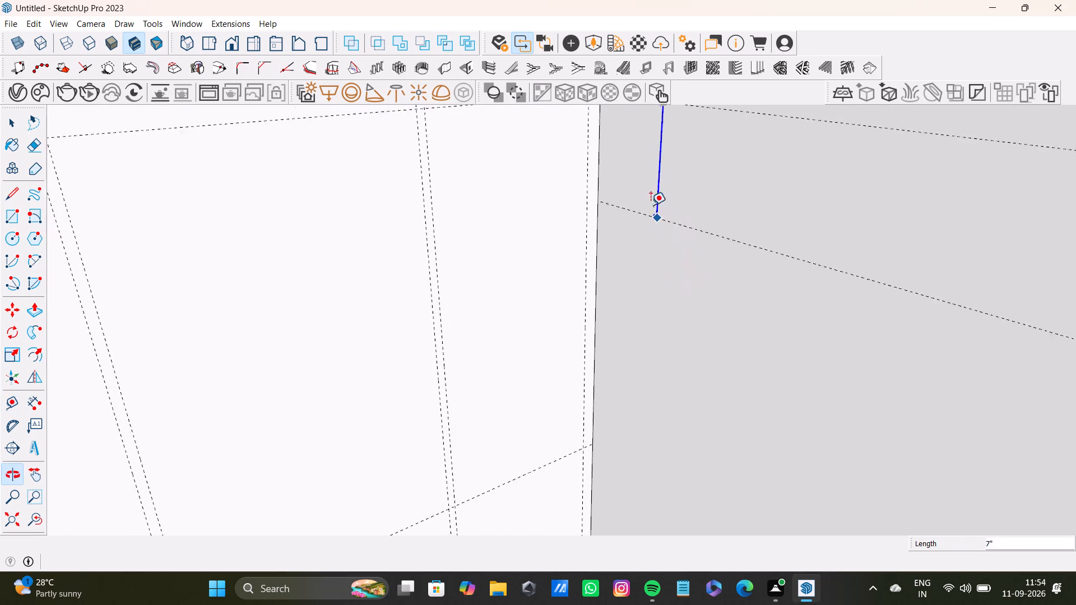
pyautogui.scroll(3, 623, 370)
pyautogui.click(582, 457)
# Place a vertical guide on the adjoining wall 1" from its corner with the back wall.
pyautogui.scroll(-5, 613, 445)
pyautogui.moveTo(622, 447); pyautogui.dragTo(692, 384, button='middle')
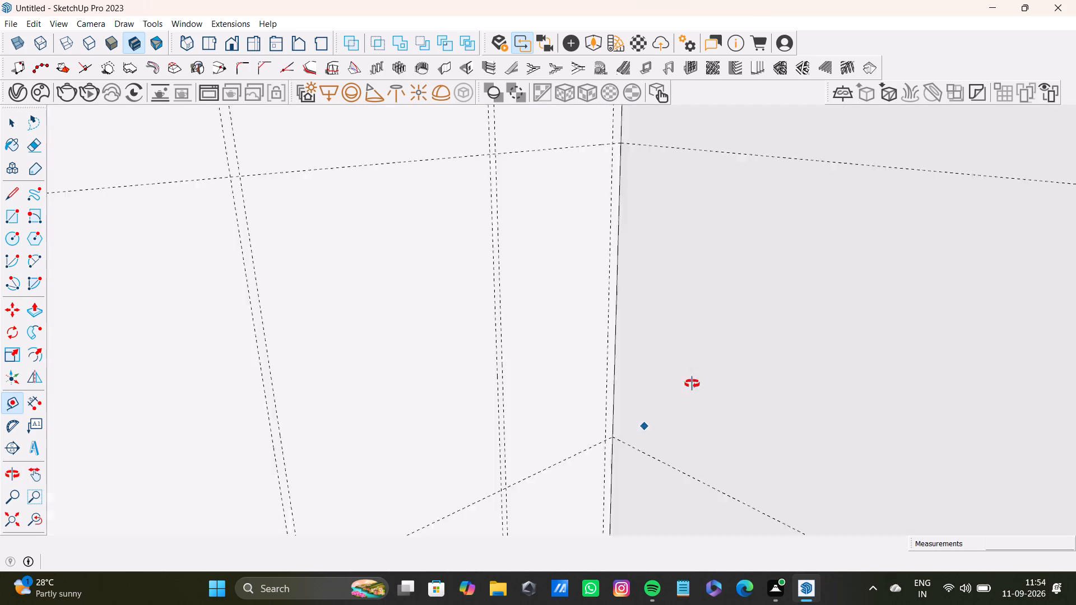
pyautogui.moveTo(692, 384); pyautogui.dragTo(578, 236, button='middle')
pyautogui.scroll(-10, 576, 361)
pyautogui.moveTo(582, 376); pyautogui.dragTo(784, 342, button='middle')
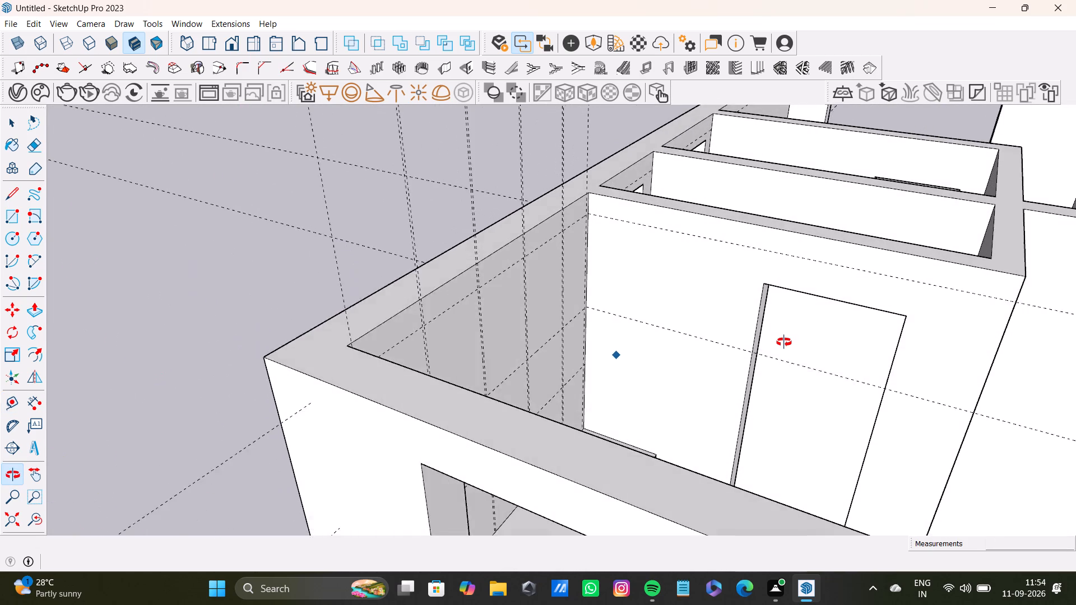
pyautogui.moveTo(784, 342); pyautogui.dragTo(1022, 395, button='middle')
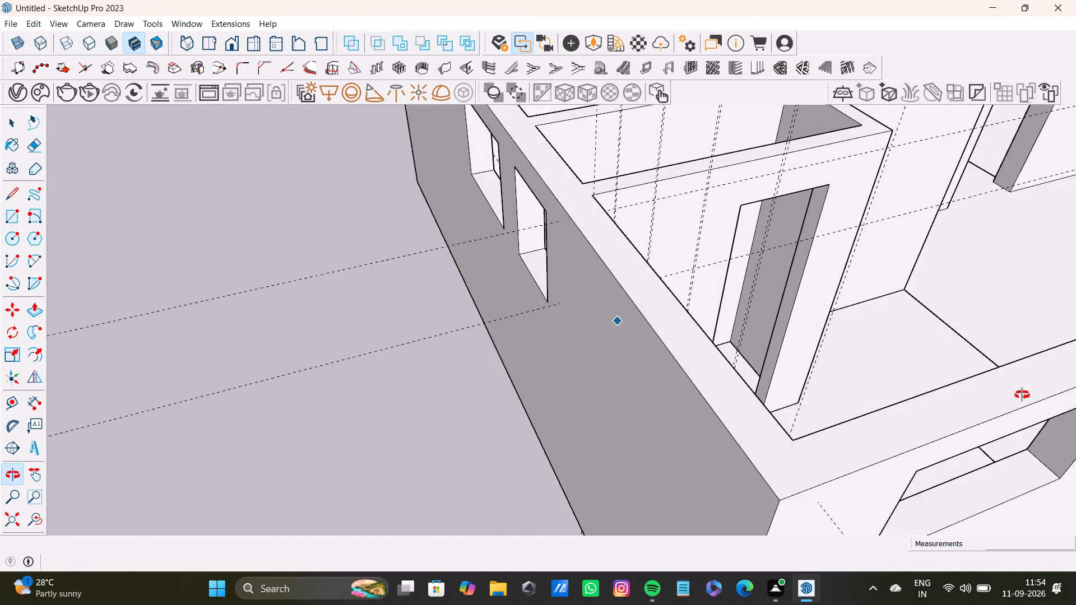
pyautogui.moveTo(1022, 395); pyautogui.dragTo(618, 435, button='middle')
pyautogui.scroll(14, 293, 333)
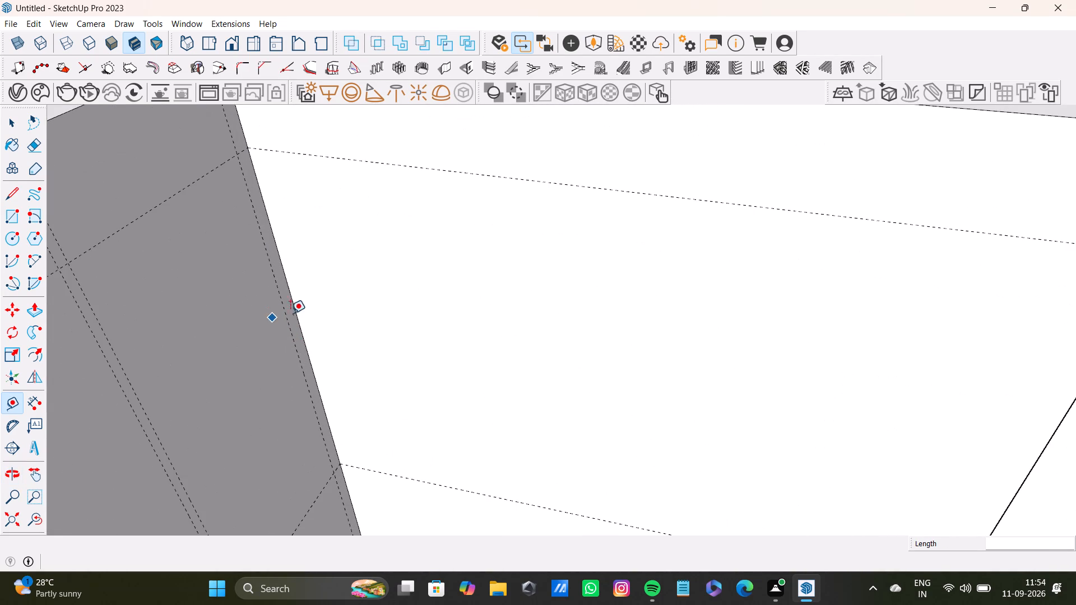
pyautogui.click(300, 322)
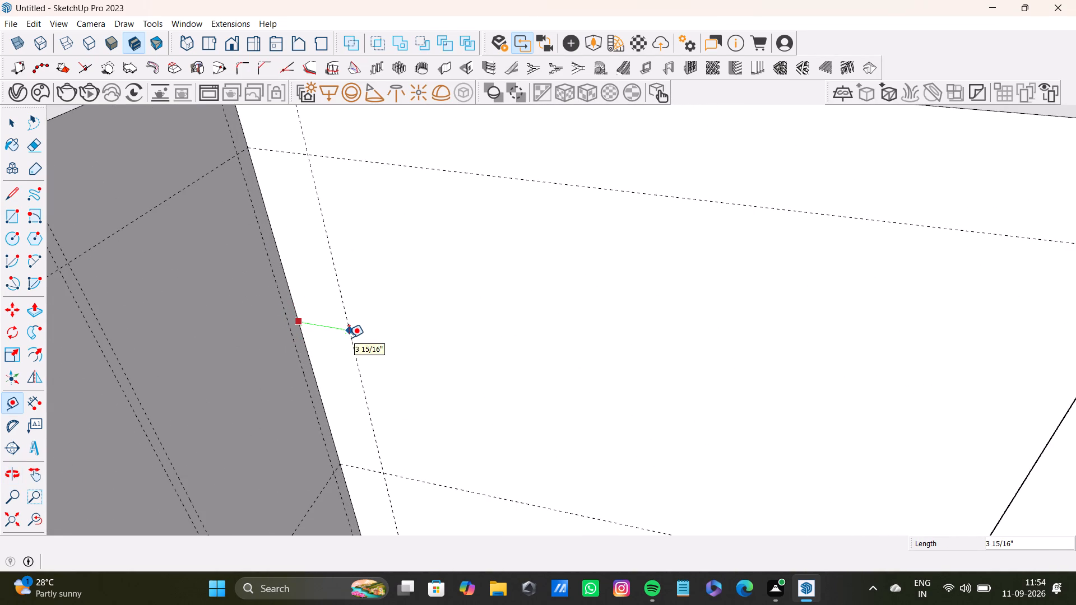
pyautogui.press('1')
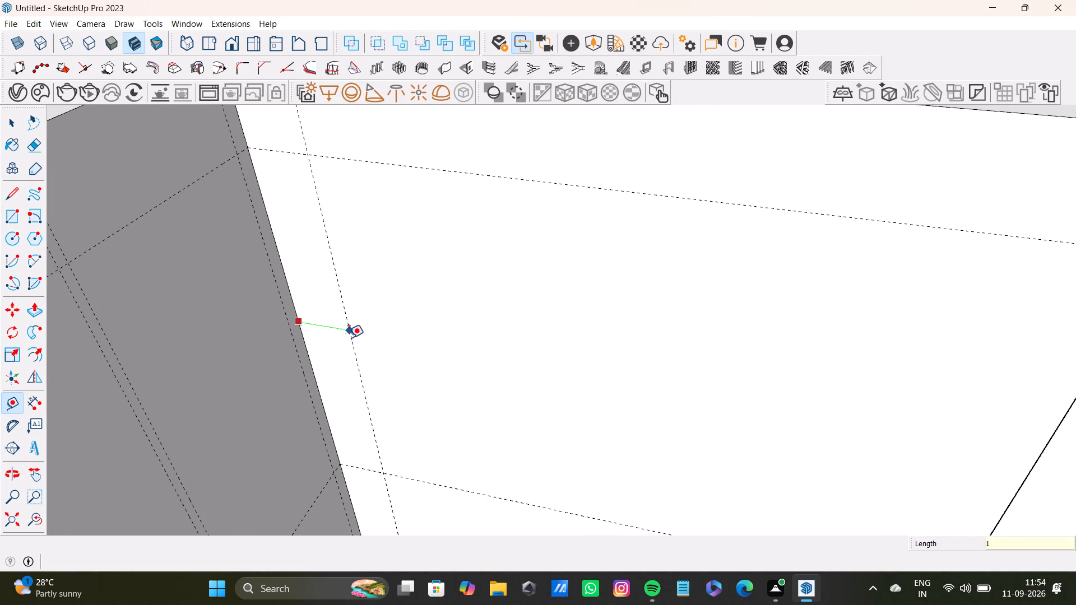
pyautogui.press("'")
pyautogui.press('BackSpace')
pyautogui.hotkey('shift', '"')
pyautogui.press('Return')
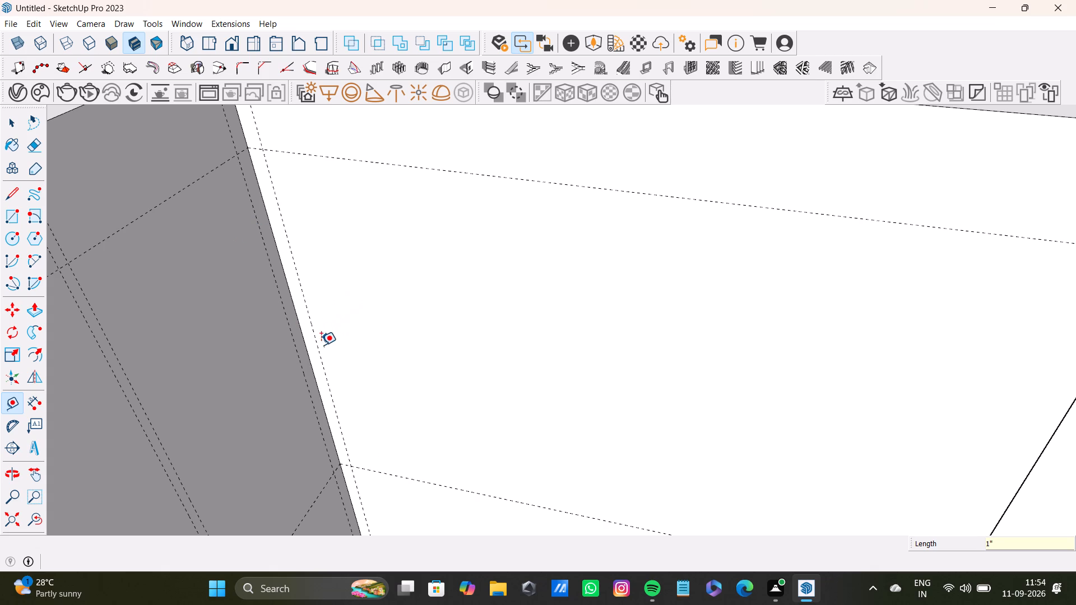
# Place a vertical guide on the adjoining wall 1" from the door opening's nearest vertical edge, on the corner side.
pyautogui.scroll(-8, 777, 460)
pyautogui.keyDown('shift'); pyautogui.moveTo(771, 444); pyautogui.dragTo(653, 403, button='middle'); pyautogui.keyUp('shift')
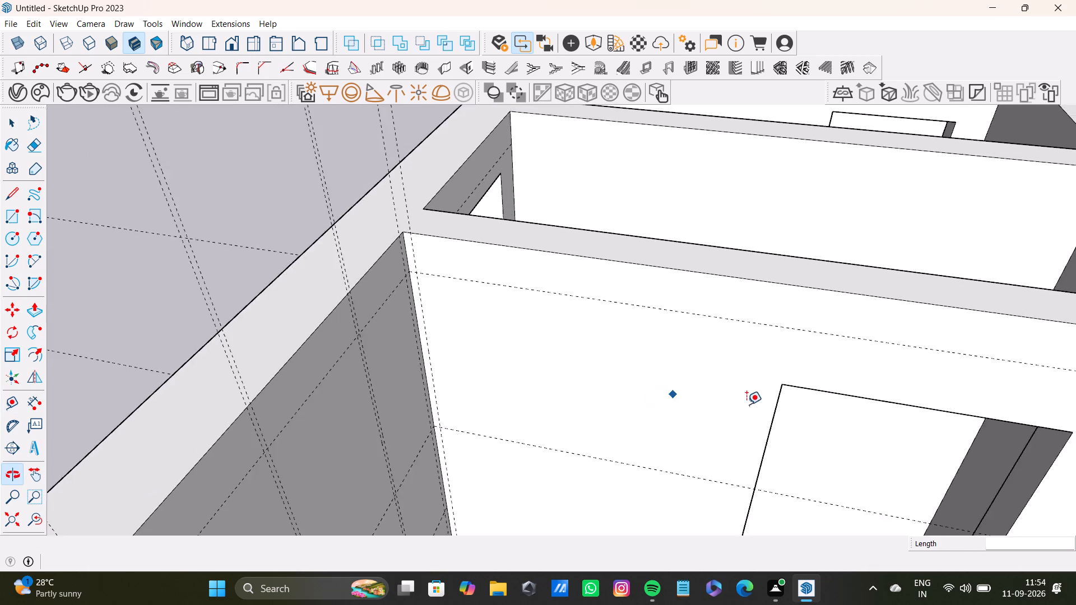
pyautogui.scroll(4, 746, 404)
pyautogui.moveTo(786, 416); pyautogui.dragTo(778, 415)
pyautogui.write('1"')
pyautogui.press('Return')
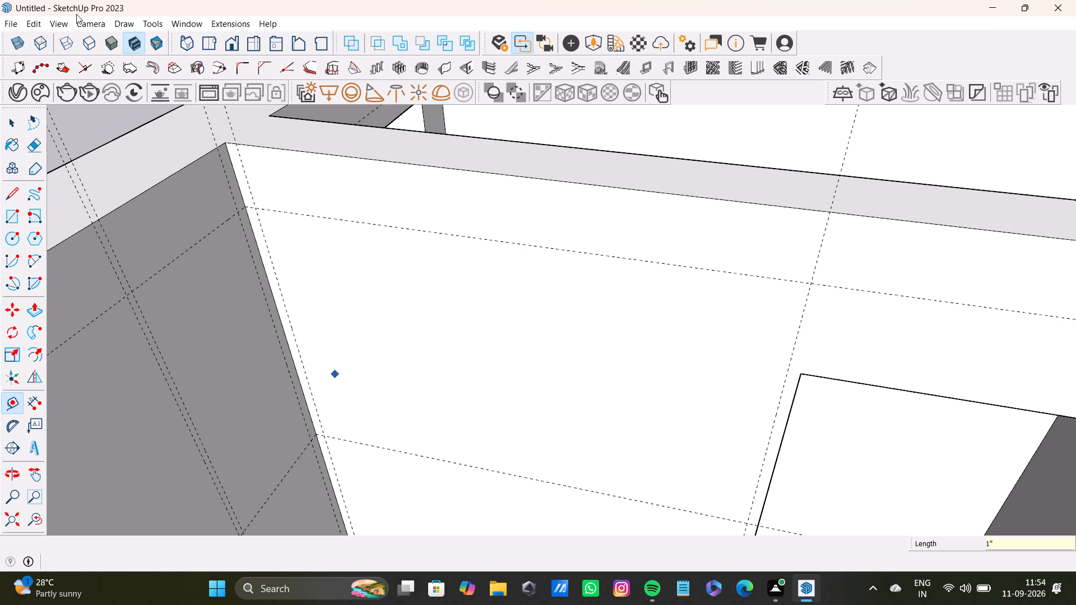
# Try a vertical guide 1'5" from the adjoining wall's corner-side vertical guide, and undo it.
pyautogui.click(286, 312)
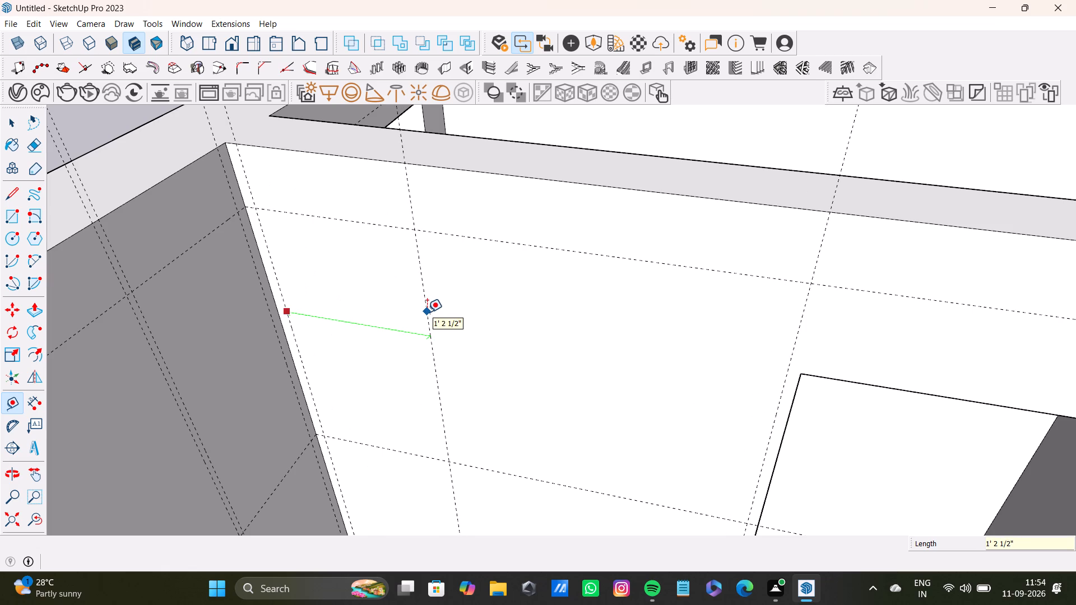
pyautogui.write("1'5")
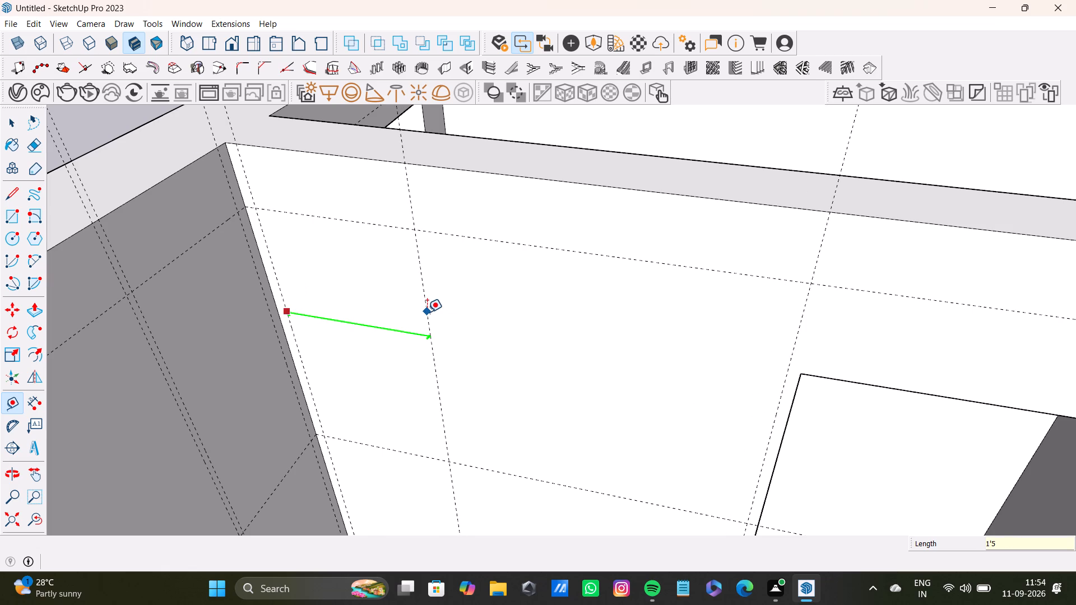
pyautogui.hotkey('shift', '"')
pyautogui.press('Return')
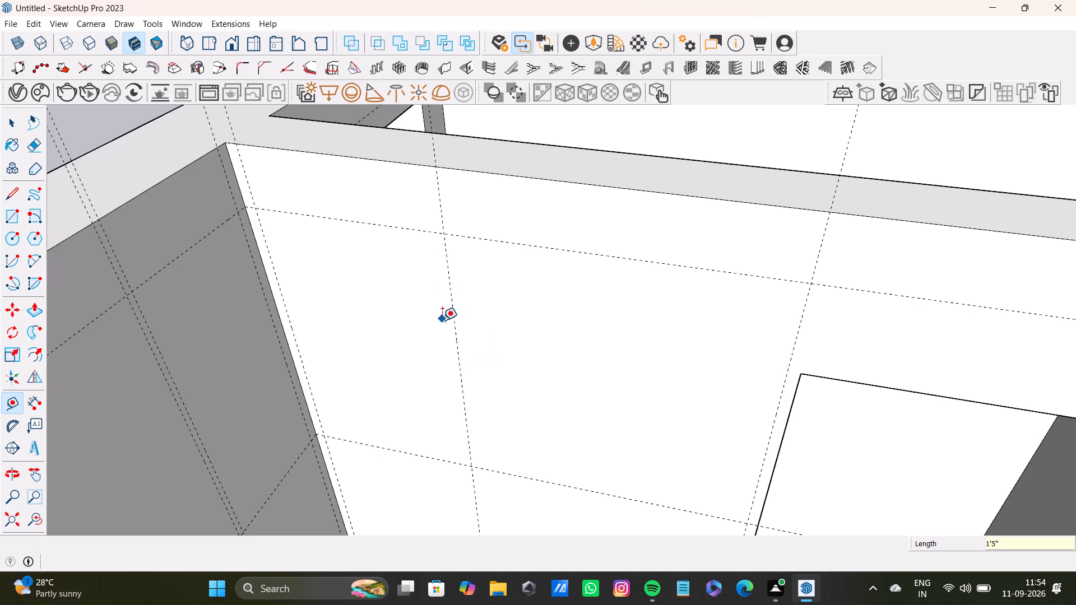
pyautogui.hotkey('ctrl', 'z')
# Place a vertical guide on the adjoining wall 1' from its corner-side vertical guide, and another 0.5" beyond it for a divider.
pyautogui.click(303, 357)
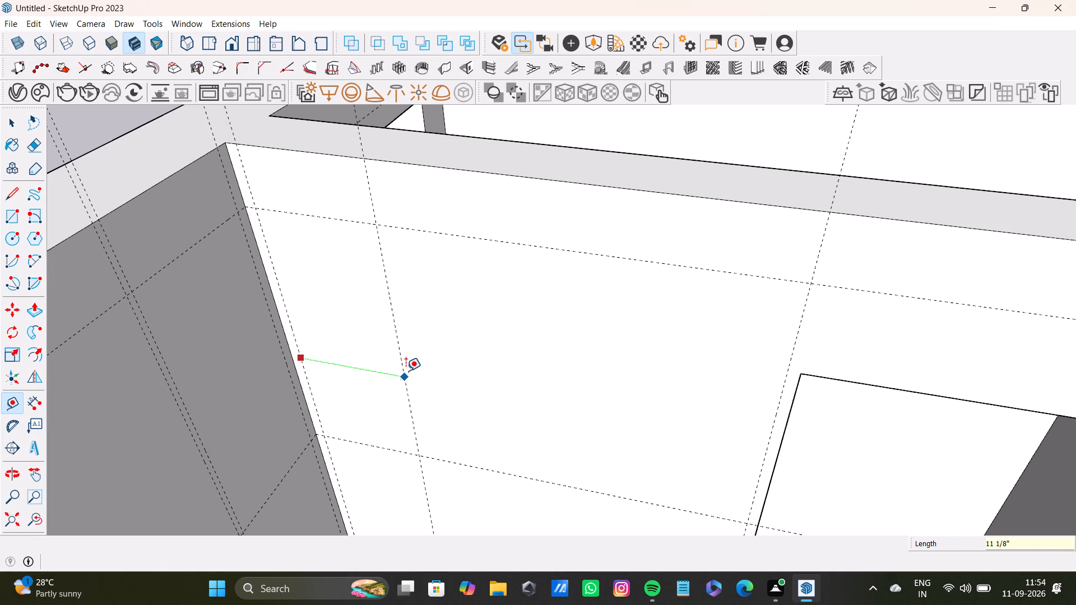
pyautogui.press('1')
pyautogui.press("'")
pyautogui.press('Return')
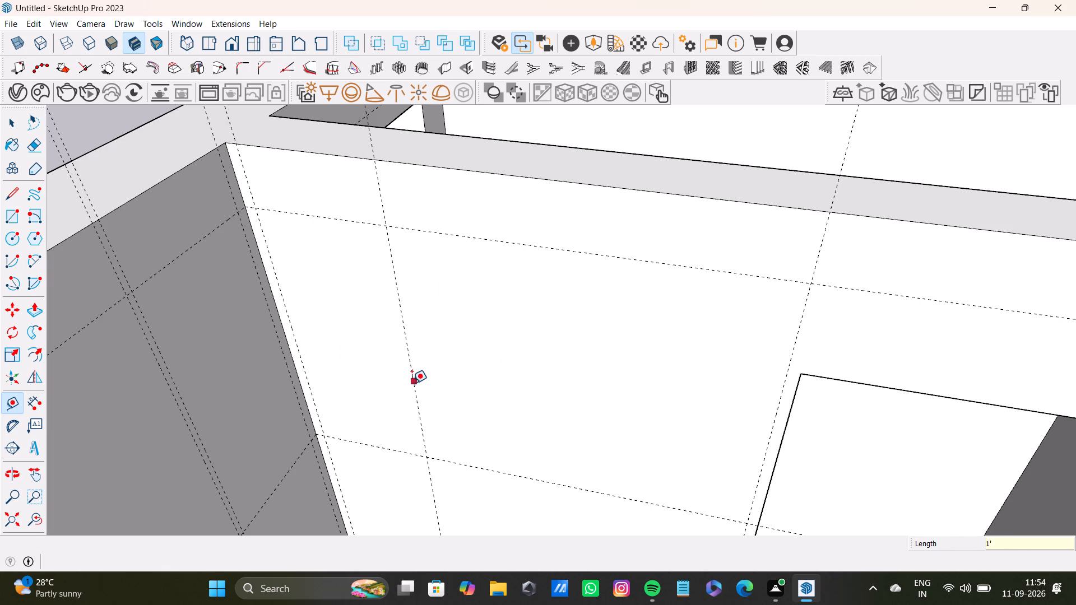
pyautogui.click(414, 384)
pyautogui.write('0.')
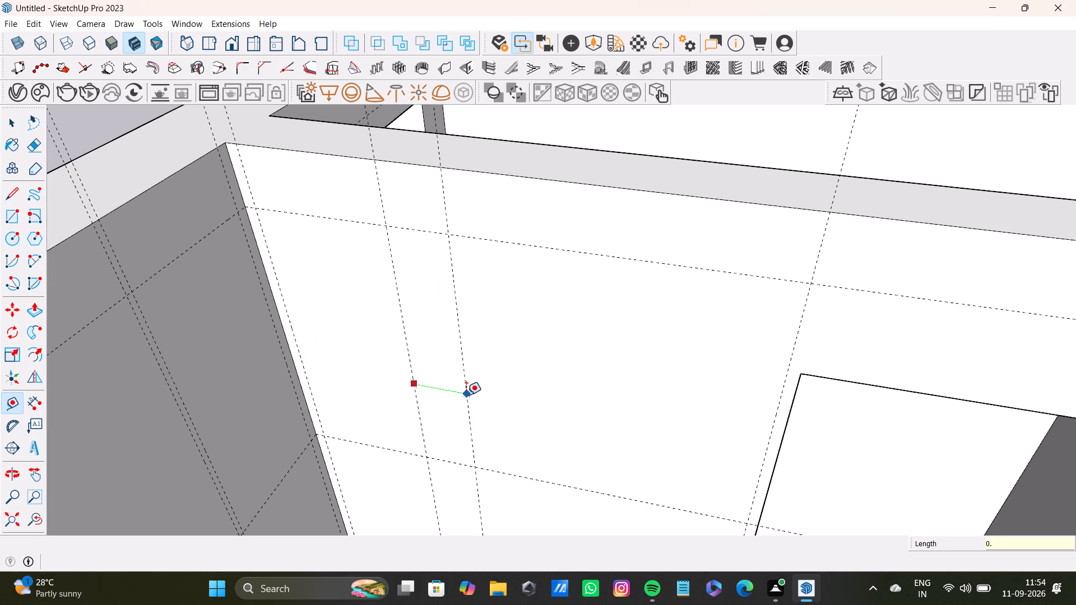
pyautogui.press('5')
pyautogui.hotkey('shift', '"')
pyautogui.press('Return')
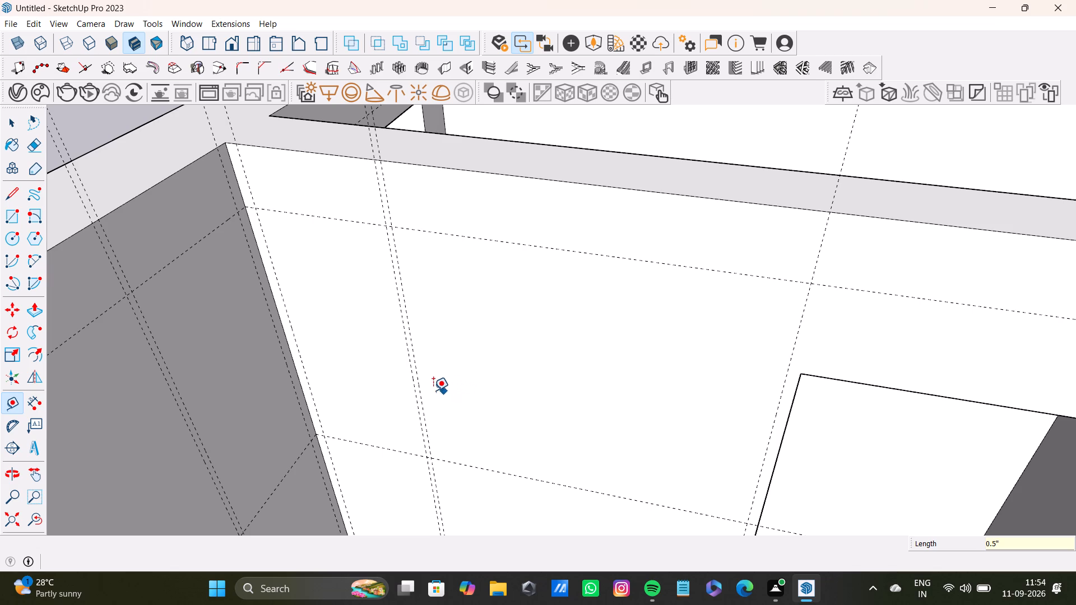
# Place a second divider guide pair on the adjoining wall, 1' beyond the first pair and 0.5" apart.
pyautogui.click(424, 402)
pyautogui.write("1'")
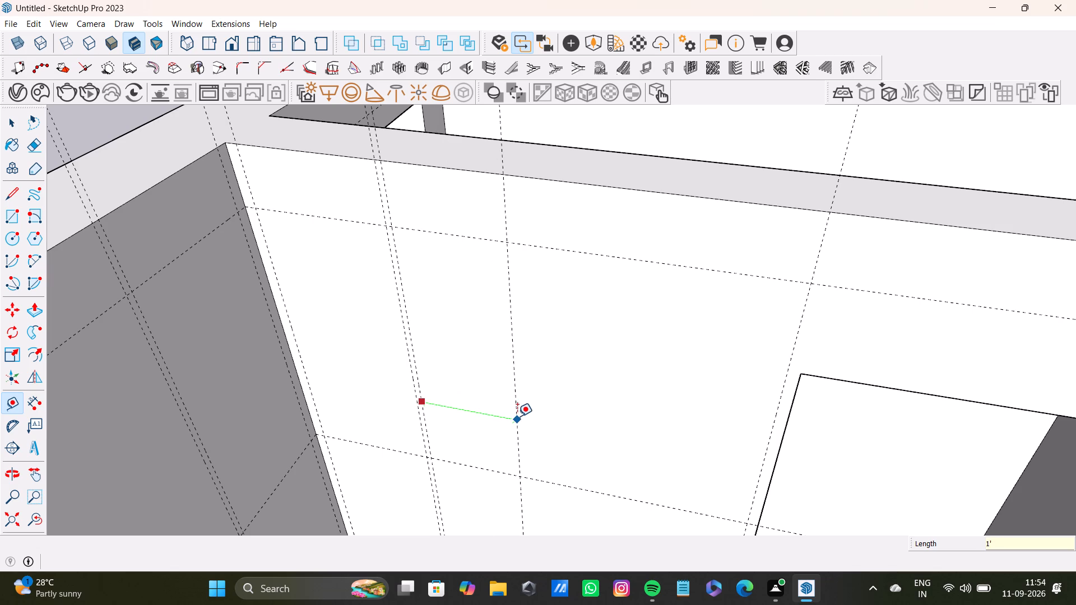
pyautogui.press('Return')
pyautogui.click(541, 424)
pyautogui.write('0.')
pyautogui.write('5"')
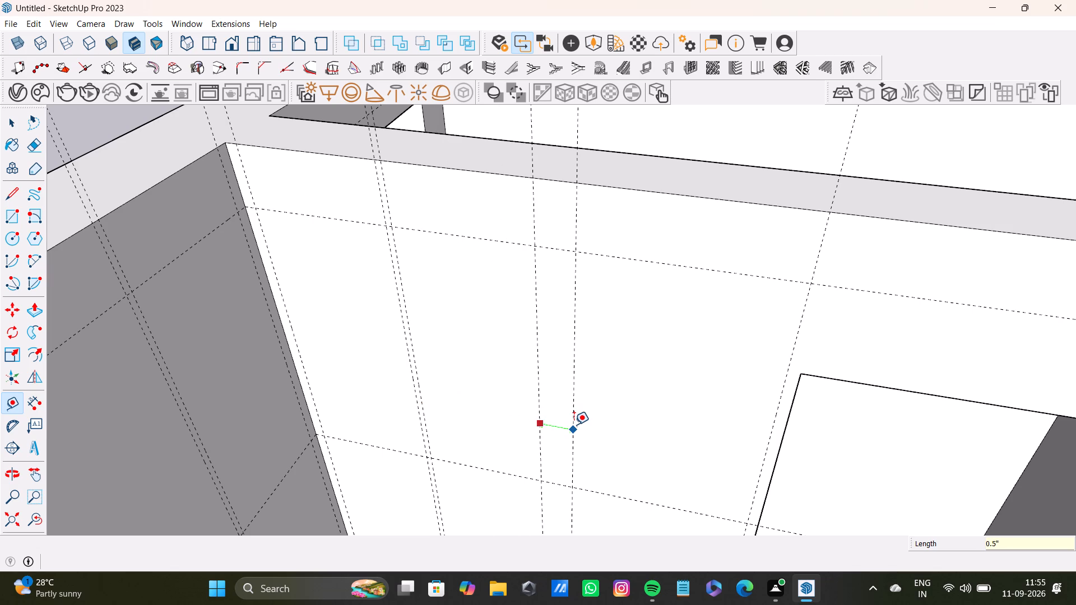
pyautogui.press('Return')
# Place a third divider guide pair on the adjoining wall, 1' beyond the second pair and 0.5" apart.
pyautogui.click(548, 425)
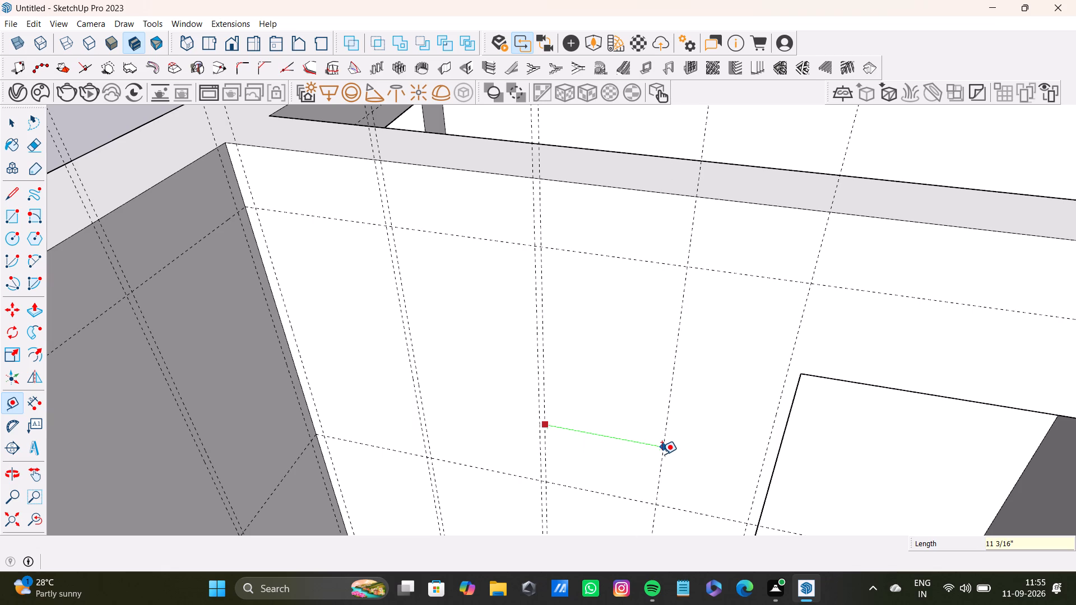
pyautogui.press('1')
pyautogui.press("'")
pyautogui.press('Return')
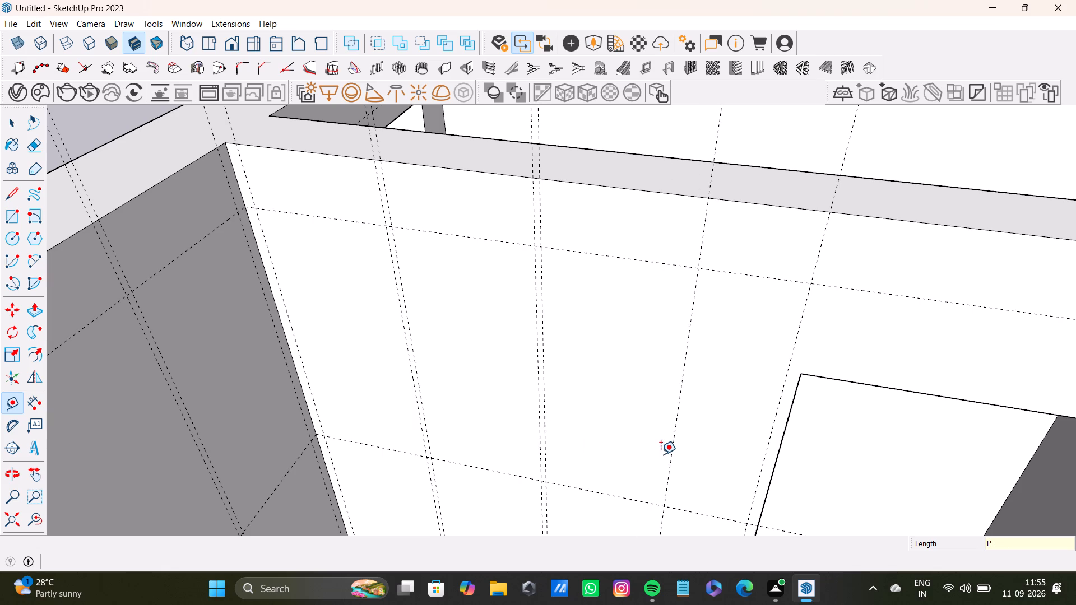
pyautogui.click(672, 449)
pyautogui.write('0.5"')
pyautogui.press('Return')
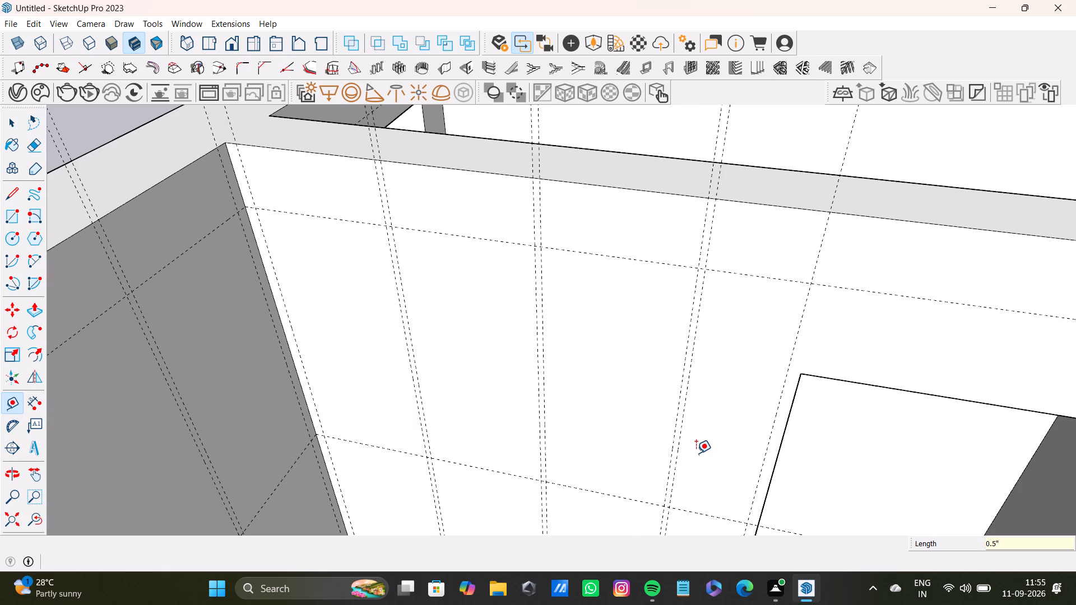
pyautogui.press('space')
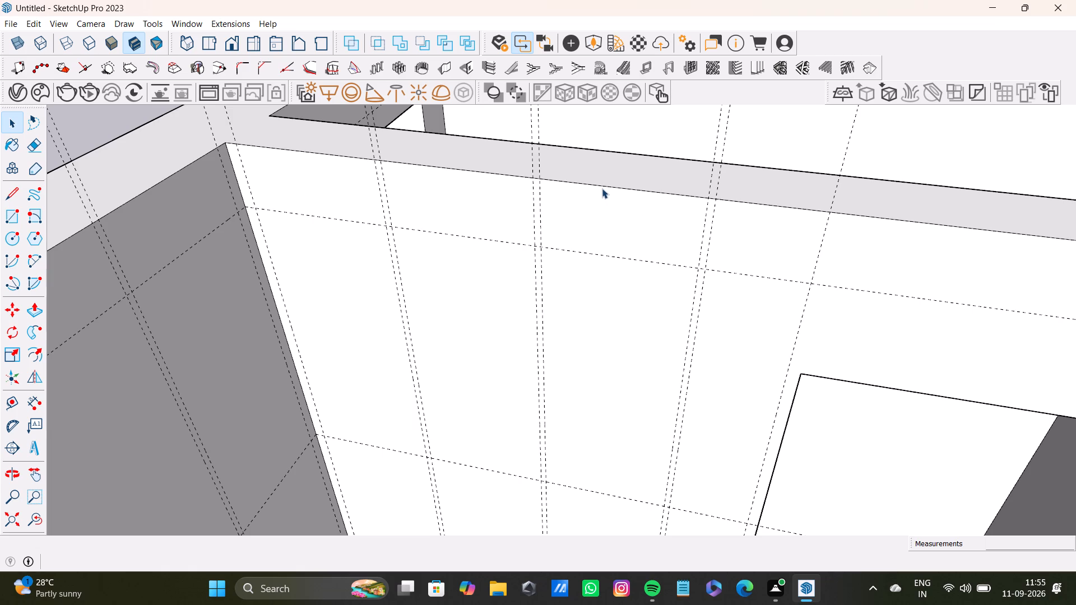
# Draw a rectangle in the back wall's bay farthest from the adjoining wall, between the top and middle horizontal guides.
pyautogui.scroll(-8, 539, 308)
pyautogui.keyDown('shift'); pyautogui.moveTo(578, 358); pyautogui.dragTo(347, 440, button='middle'); pyautogui.keyUp('shift')
pyautogui.scroll(-3, 199, 303)
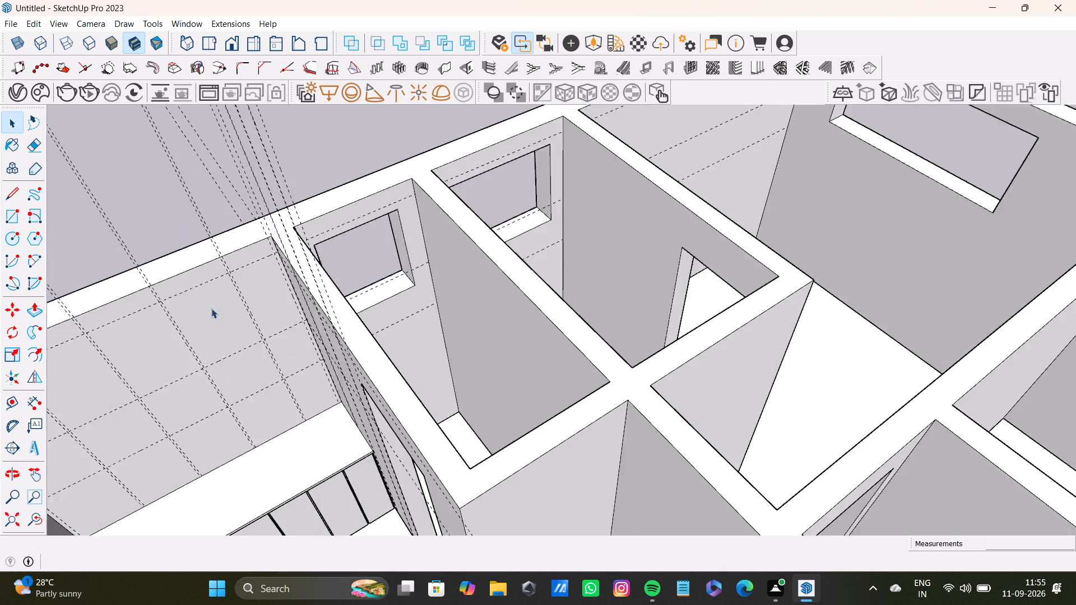
pyautogui.scroll(-1, 211, 308)
pyautogui.keyDown('shift'); pyautogui.moveTo(206, 307); pyautogui.dragTo(541, 335, button='middle'); pyautogui.keyUp('shift')
pyautogui.scroll(3, 556, 385)
pyautogui.moveTo(545, 417); pyautogui.dragTo(476, 293, button='middle')
pyautogui.scroll(3, 220, 294)
pyautogui.keyDown('shift'); pyautogui.moveTo(367, 307); pyautogui.dragTo(468, 317, button='middle'); pyautogui.keyUp('shift')
pyautogui.keyDown('shift'); pyautogui.scroll(-1, 497, 317); pyautogui.keyUp('shift')
pyautogui.moveTo(543, 314); pyautogui.dragTo(470, 328, button='middle')
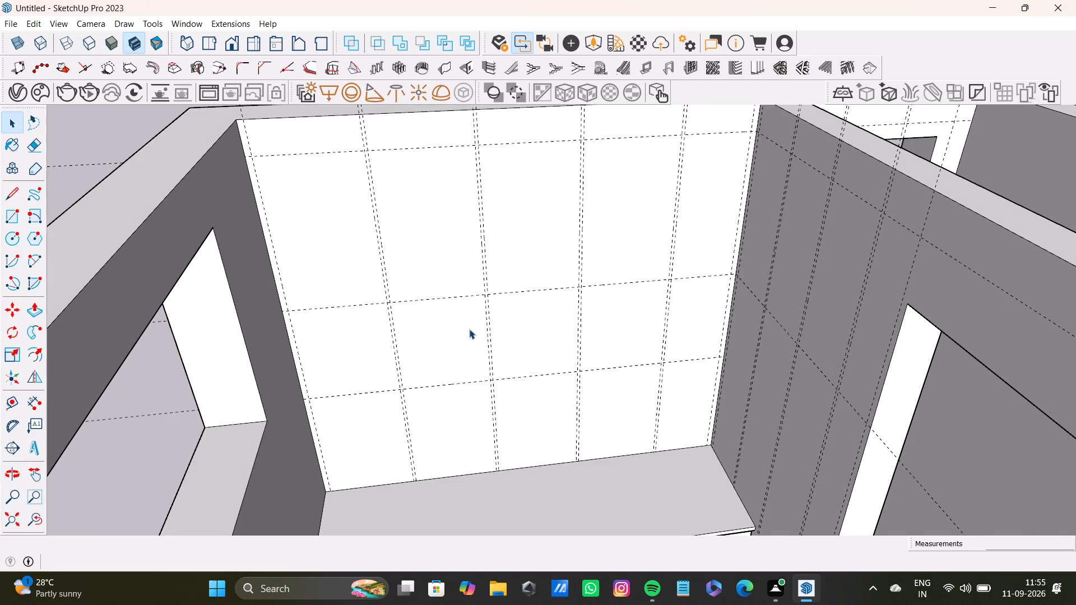
pyautogui.press('r')
pyautogui.scroll(3, 220, 239)
pyautogui.keyDown('shift'); pyautogui.moveTo(338, 224); pyautogui.dragTo(360, 348, button='middle'); pyautogui.keyUp('shift')
pyautogui.scroll(3, 257, 274)
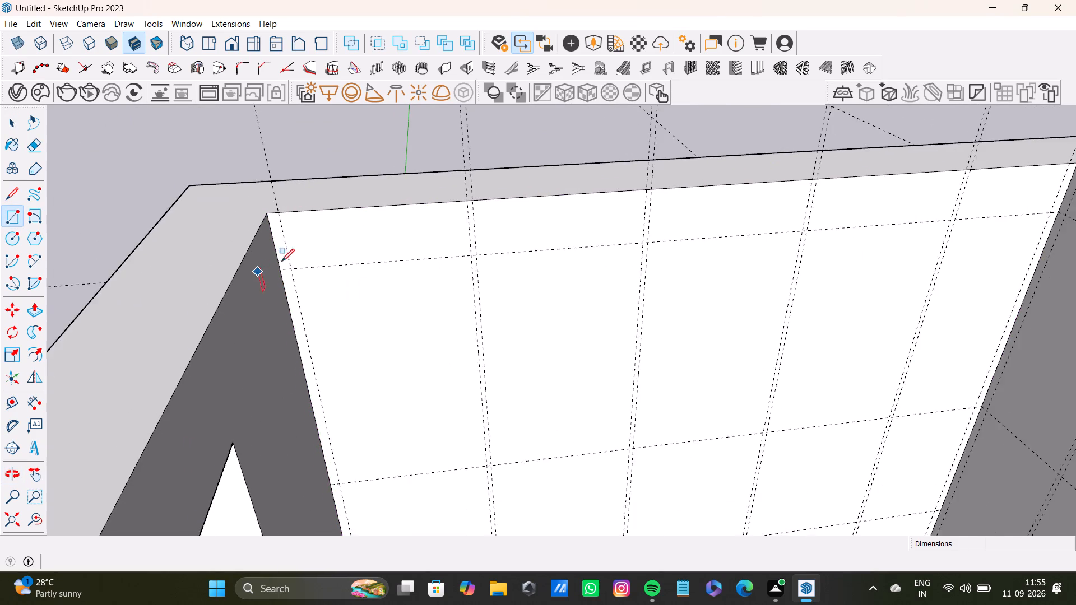
pyautogui.scroll(3, 281, 262)
pyautogui.click(293, 269)
pyautogui.scroll(-3, 441, 379)
pyautogui.keyDown('shift'); pyautogui.moveTo(473, 404); pyautogui.dragTo(418, 258, button='middle'); pyautogui.keyUp('shift')
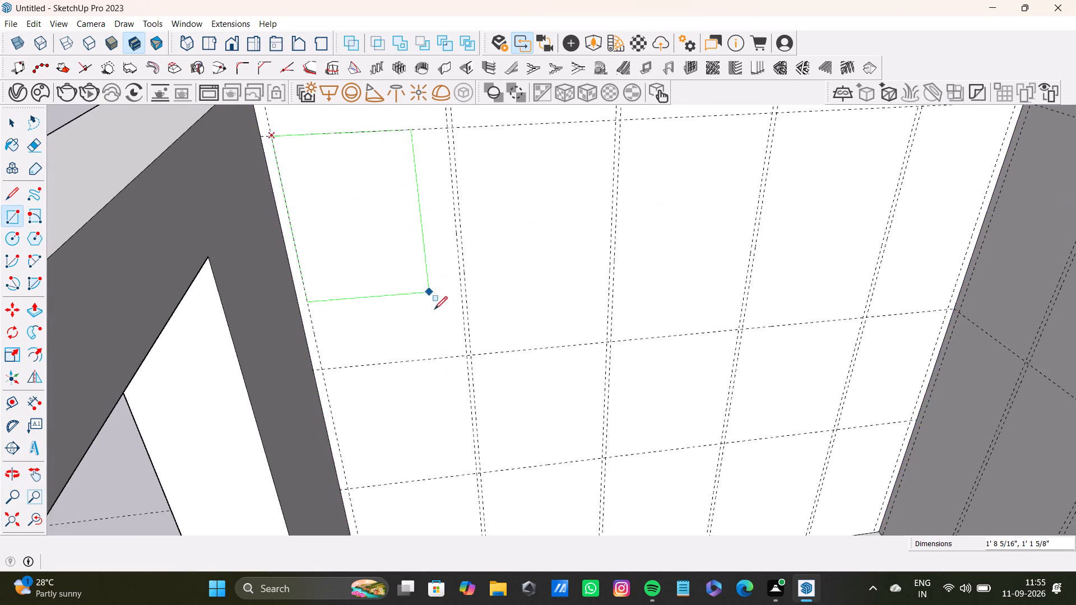
pyautogui.scroll(2, 435, 313)
pyautogui.click(471, 366)
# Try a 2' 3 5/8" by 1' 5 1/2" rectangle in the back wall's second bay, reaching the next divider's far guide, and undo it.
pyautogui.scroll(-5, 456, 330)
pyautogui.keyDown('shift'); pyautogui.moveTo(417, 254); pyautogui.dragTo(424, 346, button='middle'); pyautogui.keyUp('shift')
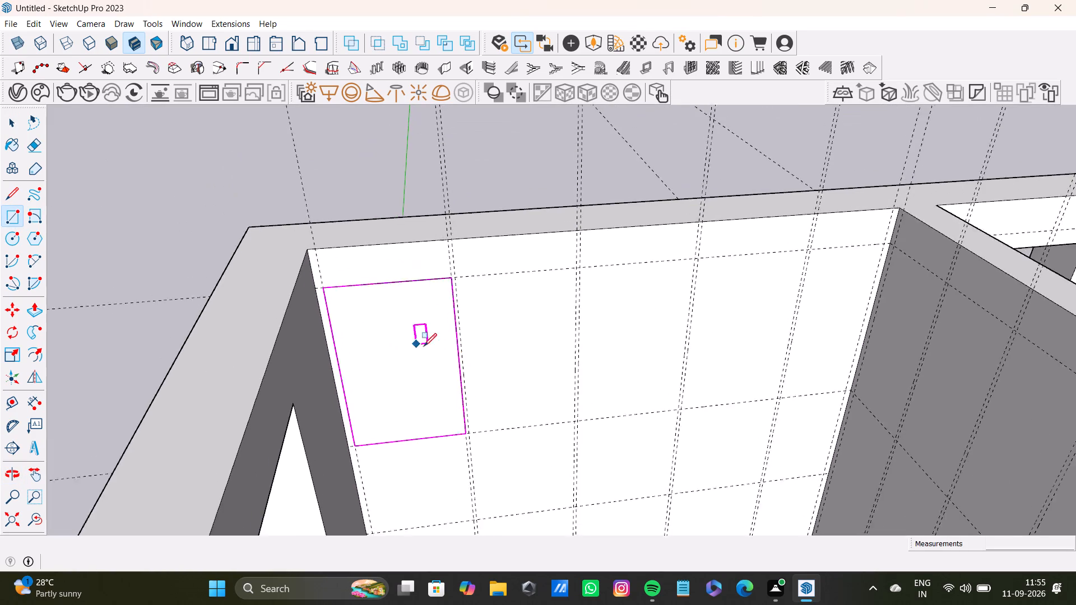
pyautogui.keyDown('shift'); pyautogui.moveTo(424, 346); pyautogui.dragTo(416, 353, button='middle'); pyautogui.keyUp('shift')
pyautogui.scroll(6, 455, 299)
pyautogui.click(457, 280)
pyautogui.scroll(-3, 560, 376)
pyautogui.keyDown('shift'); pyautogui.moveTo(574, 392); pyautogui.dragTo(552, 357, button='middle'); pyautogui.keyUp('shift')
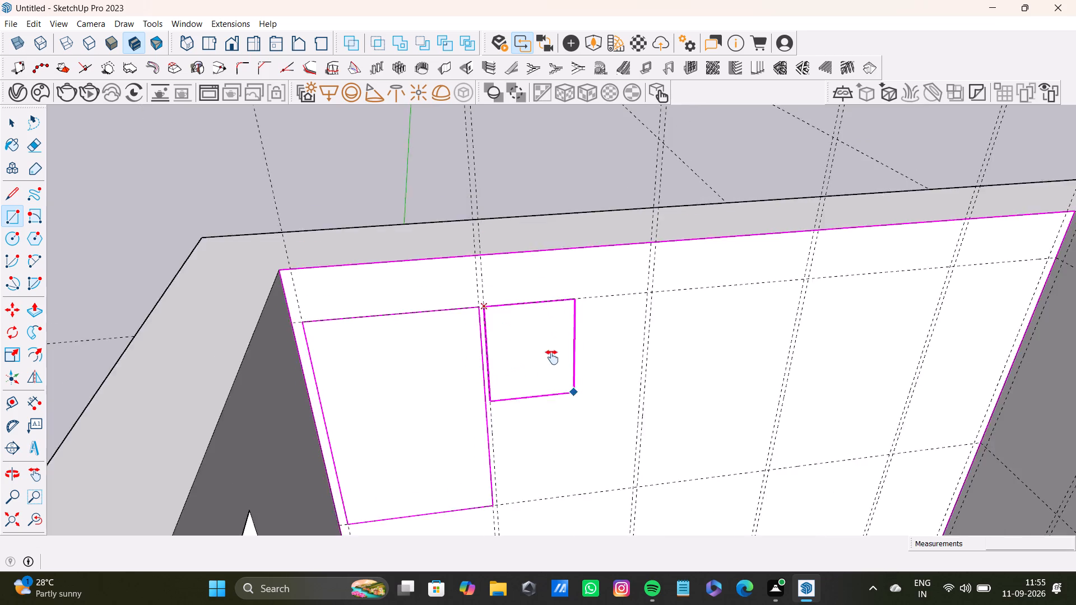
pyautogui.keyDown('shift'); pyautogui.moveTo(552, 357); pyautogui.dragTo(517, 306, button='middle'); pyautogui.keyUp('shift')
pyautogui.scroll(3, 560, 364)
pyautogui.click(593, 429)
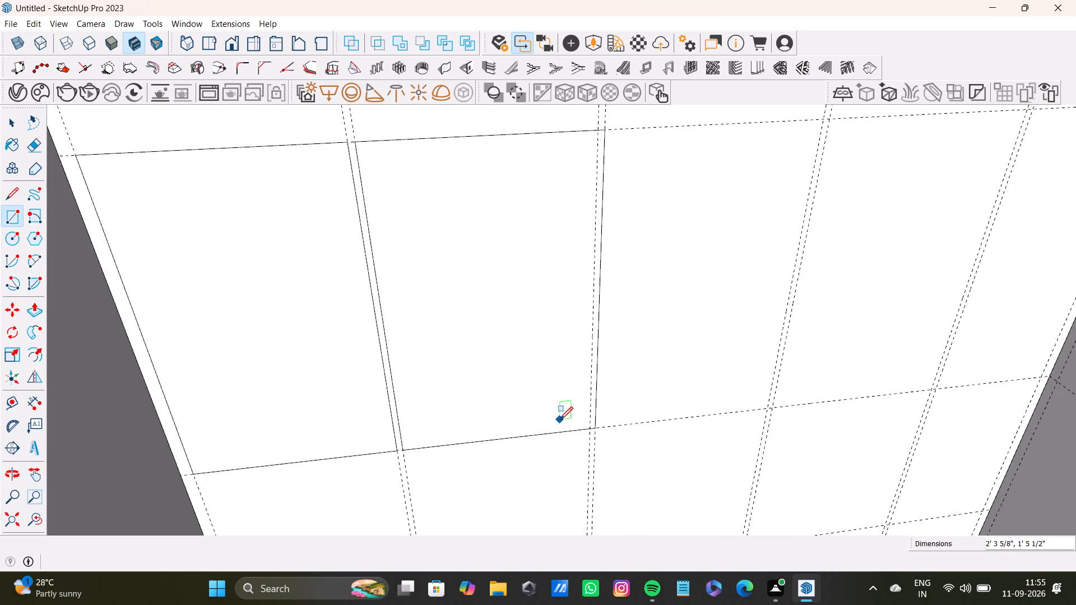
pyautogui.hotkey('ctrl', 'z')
# Draw a 2' 3 5/8" by 1' 5" rectangle in the back wall's second bay, ending at the next divider's near guide.
pyautogui.scroll(-4, 516, 361)
pyautogui.scroll(3, 446, 269)
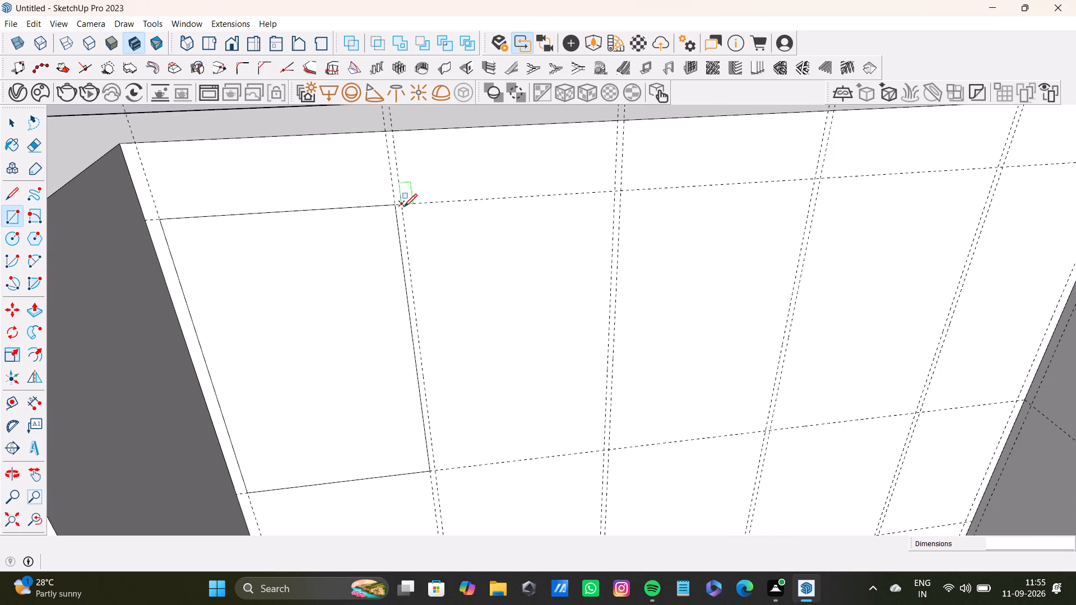
pyautogui.click(404, 207)
pyautogui.scroll(-2, 544, 393)
pyautogui.keyDown('shift'); pyautogui.moveTo(545, 387); pyautogui.dragTo(527, 343, button='middle'); pyautogui.keyUp('shift')
pyautogui.scroll(3, 540, 370)
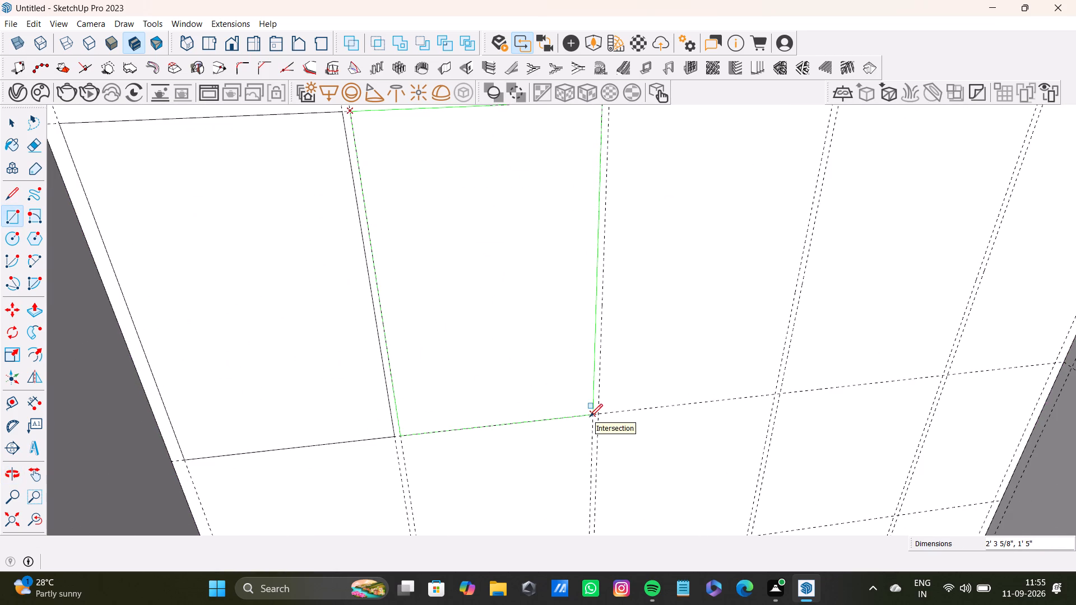
pyautogui.click(589, 414)
# Draw a rectangle in the back wall's third bay, between the divider guides and the top and middle horizontal guides.
pyautogui.scroll(-5, 567, 355)
pyautogui.keyDown('shift'); pyautogui.moveTo(542, 308); pyautogui.dragTo(465, 376, button='middle'); pyautogui.keyUp('shift')
pyautogui.scroll(7, 513, 294)
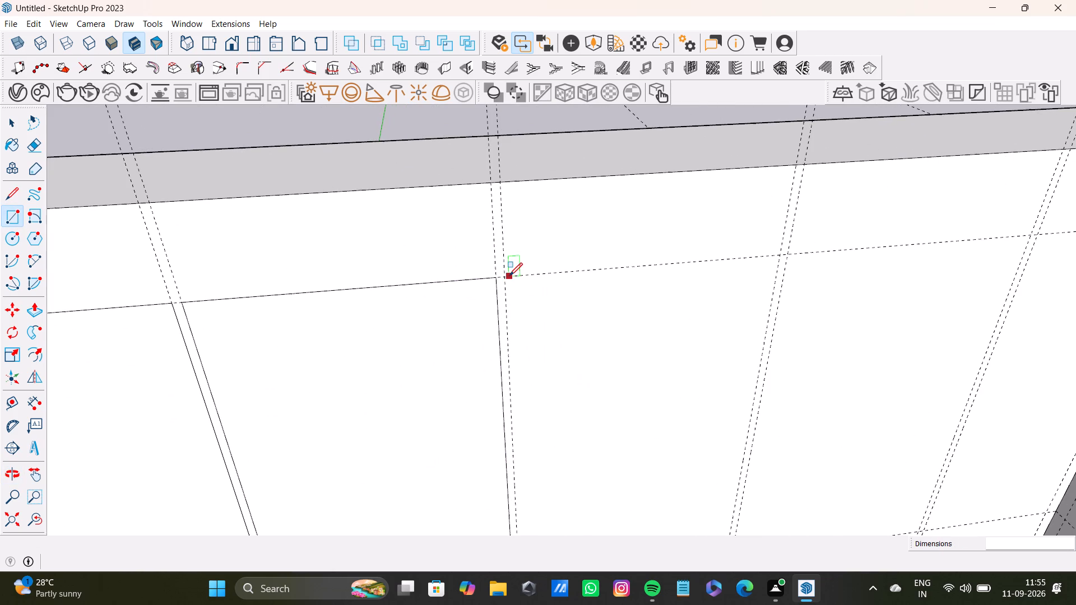
pyautogui.click(507, 277)
pyautogui.scroll(-4, 574, 364)
pyautogui.keyDown('shift'); pyautogui.moveTo(631, 425); pyautogui.dragTo(566, 280, button='middle'); pyautogui.keyUp('shift')
pyautogui.scroll(3, 590, 351)
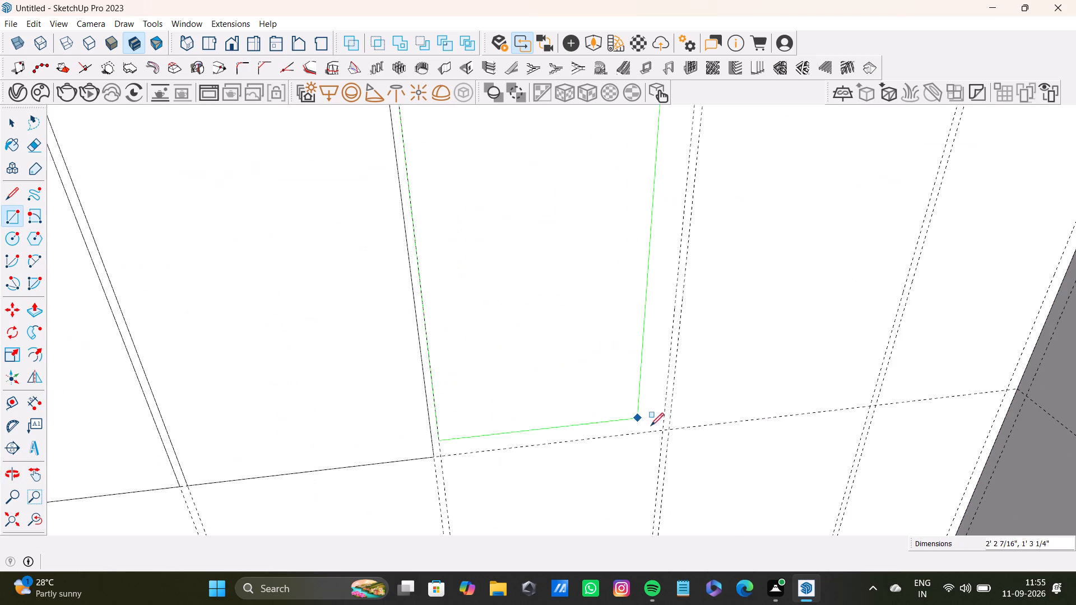
pyautogui.click(665, 429)
# Draw a rectangle in the back wall's fourth bay, between the divider guides and the top and middle horizontal guides.
pyautogui.scroll(-5, 612, 371)
pyautogui.moveTo(627, 347); pyautogui.dragTo(511, 408, button='middle')
pyautogui.scroll(7, 580, 294)
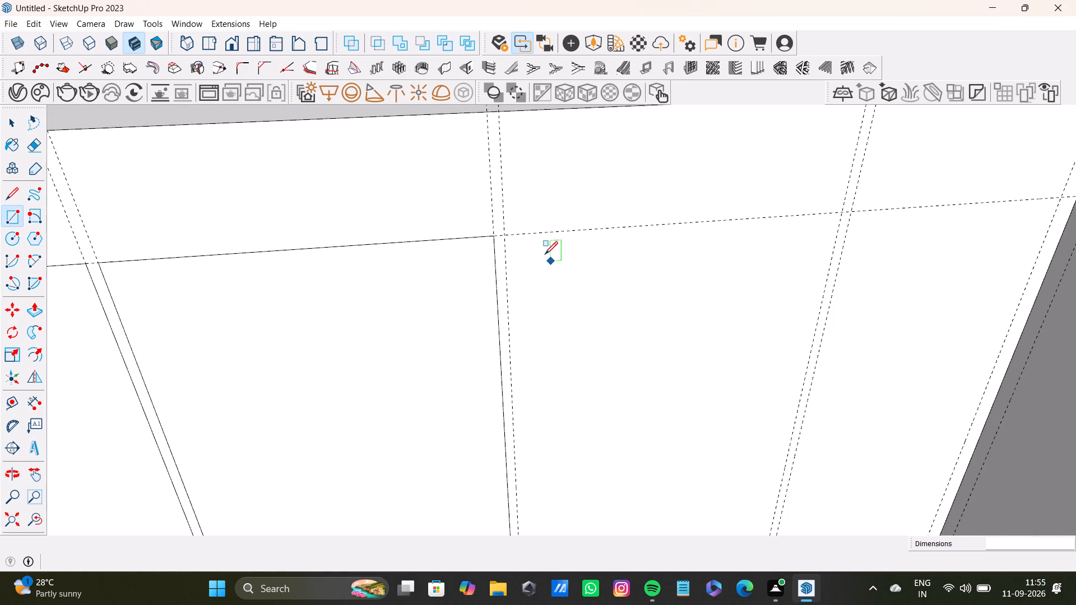
pyautogui.click(506, 234)
pyautogui.scroll(-4, 678, 353)
pyautogui.keyDown('shift'); pyautogui.moveTo(703, 398); pyautogui.dragTo(639, 235, button='middle'); pyautogui.keyUp('shift')
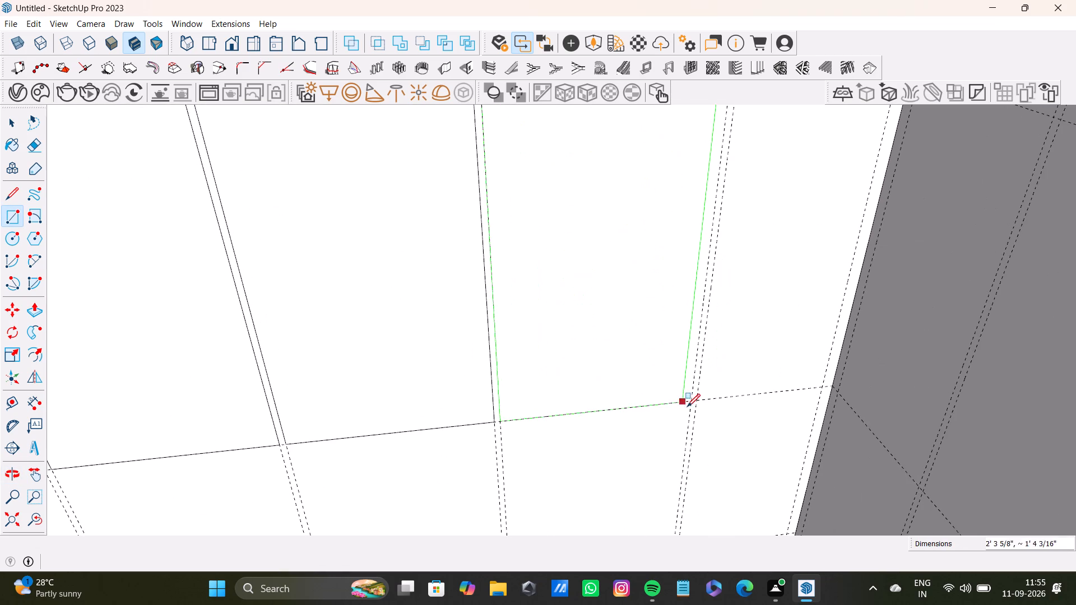
pyautogui.click(690, 401)
# Draw a rectangle in the back wall's fifth bay, beside the adjoining wall, between the top and middle horizontal guides.
pyautogui.scroll(-4, 622, 329)
pyautogui.keyDown('shift'); pyautogui.moveTo(625, 272); pyautogui.dragTo(546, 323, button='middle'); pyautogui.keyUp('shift')
pyautogui.scroll(7, 591, 274)
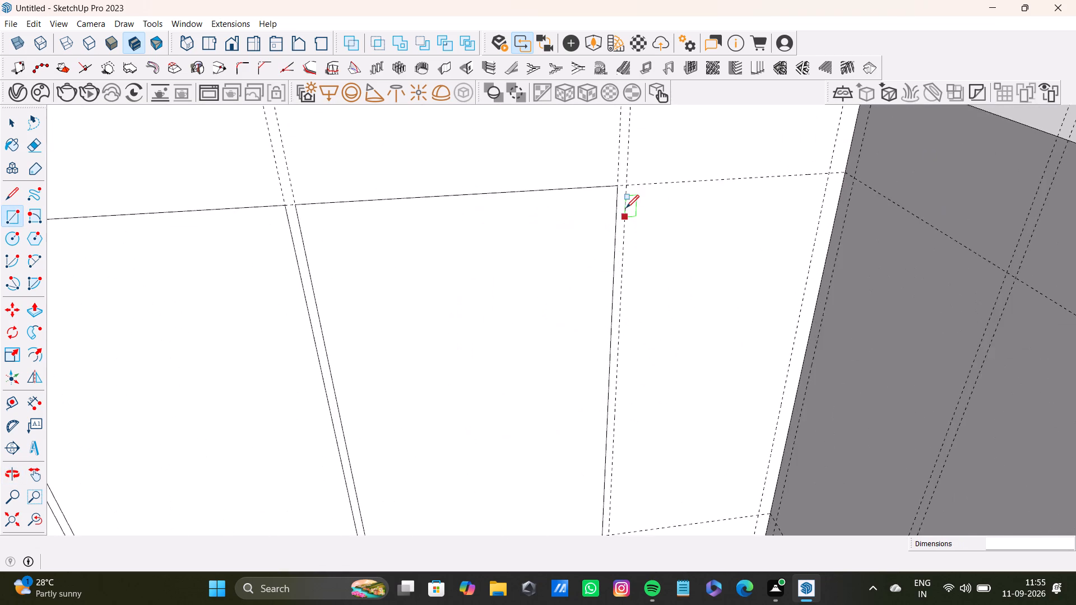
pyautogui.scroll(2, 626, 208)
pyautogui.click(628, 179)
pyautogui.scroll(-3, 834, 364)
pyautogui.keyDown('shift'); pyautogui.moveTo(833, 378); pyautogui.dragTo(778, 280, button='middle'); pyautogui.keyUp('shift')
pyautogui.scroll(3, 778, 327)
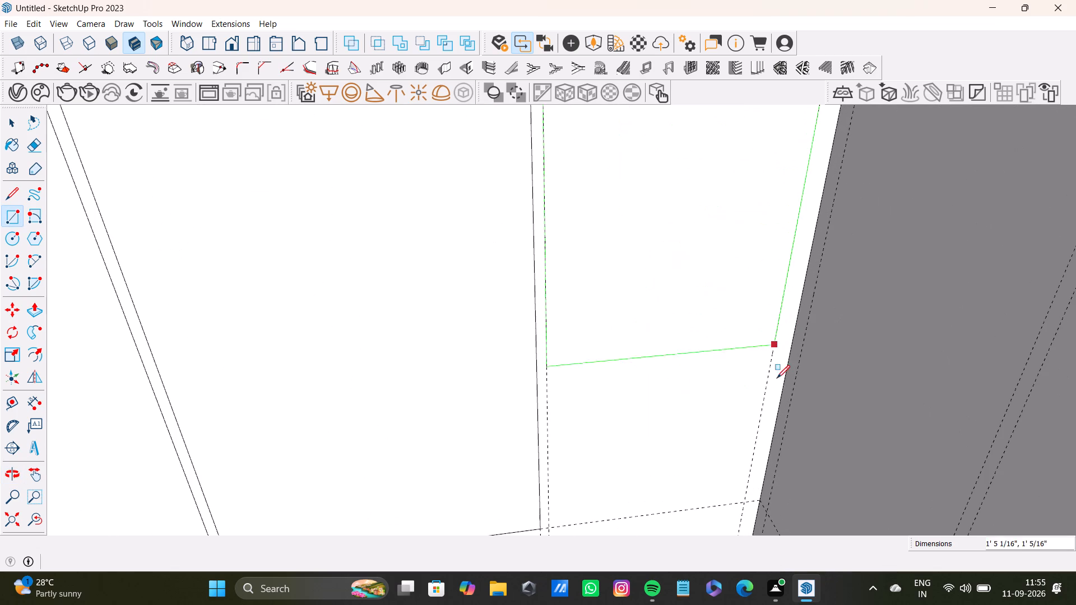
pyautogui.click(745, 504)
# Draw a 2' 3 5/8" by 1' rectangle in the adjoining wall's first bay from the corner, between the top and middle horizontal guides.
pyautogui.scroll(-5, 701, 484)
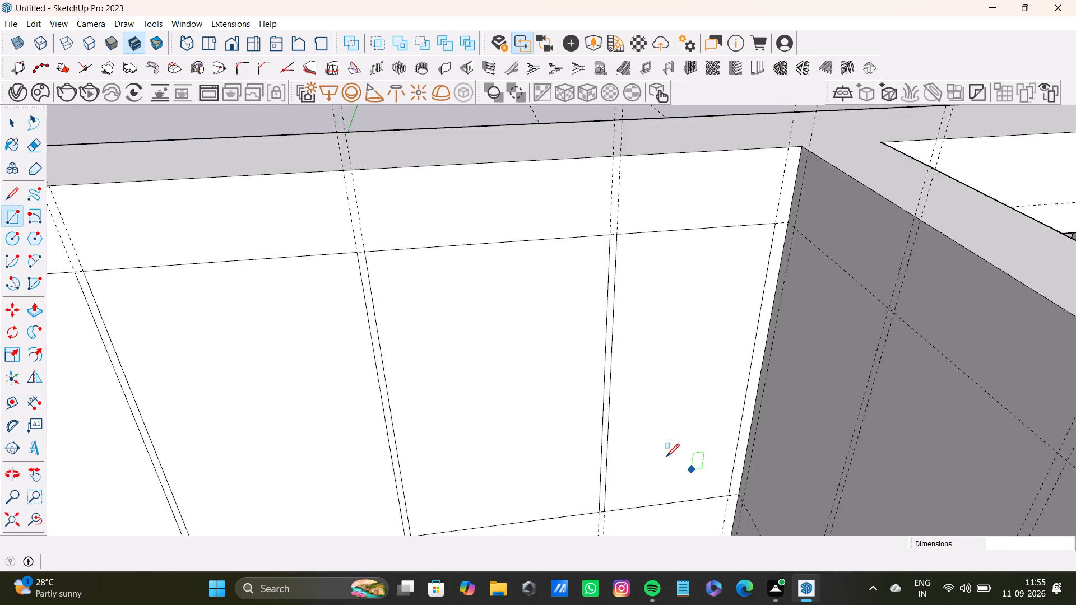
pyautogui.scroll(-4, 666, 457)
pyautogui.keyDown('shift'); pyautogui.moveTo(639, 387); pyautogui.dragTo(463, 384, button='middle'); pyautogui.keyUp('shift')
pyautogui.moveTo(458, 390); pyautogui.dragTo(778, 443, button='middle')
pyautogui.scroll(3, 756, 393)
pyautogui.keyDown('shift'); pyautogui.moveTo(736, 379); pyautogui.dragTo(699, 418, button='middle'); pyautogui.keyUp('shift')
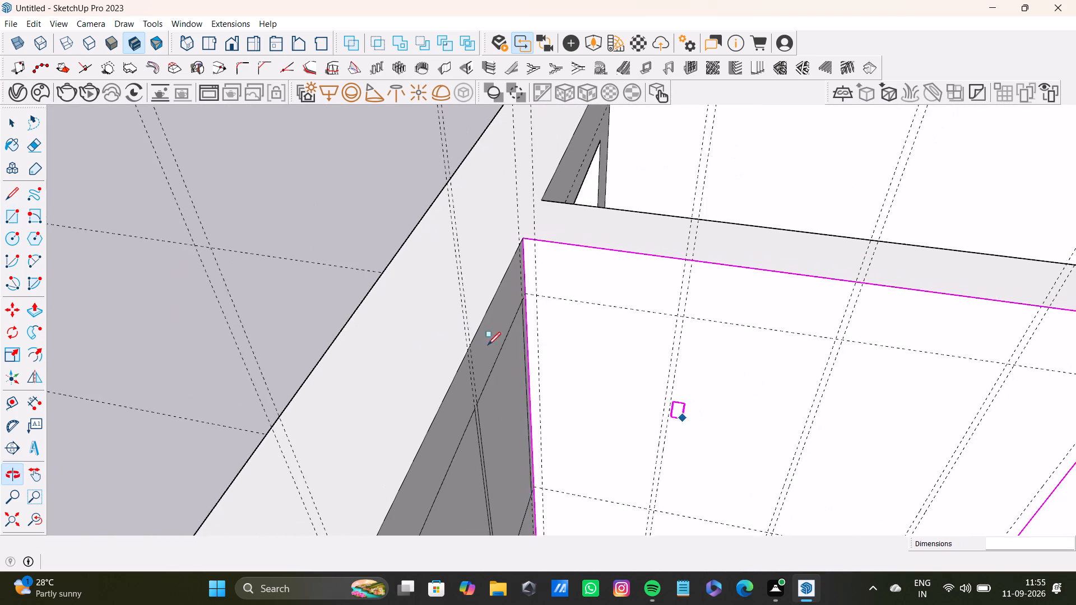
pyautogui.scroll(12, 467, 333)
pyautogui.click(562, 278)
pyautogui.scroll(-4, 684, 362)
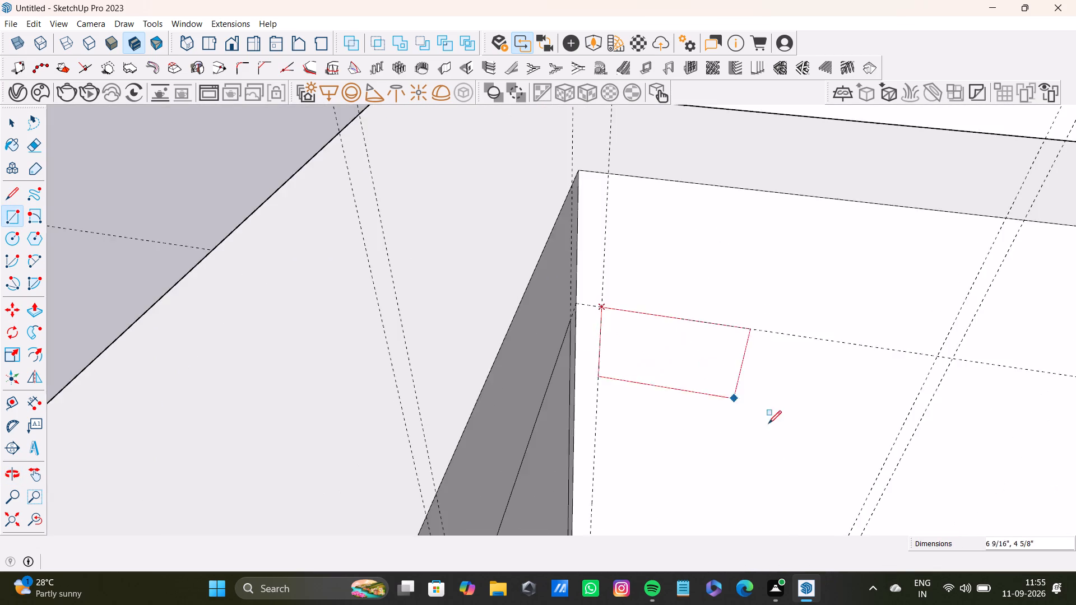
pyautogui.keyDown('shift'); pyautogui.moveTo(771, 424); pyautogui.dragTo(683, 250, button='middle'); pyautogui.keyUp('shift')
pyautogui.scroll(-3, 721, 347)
pyautogui.keyDown('shift'); pyautogui.moveTo(713, 355); pyautogui.dragTo(676, 218, button='middle'); pyautogui.keyUp('shift')
pyautogui.scroll(2, 694, 369)
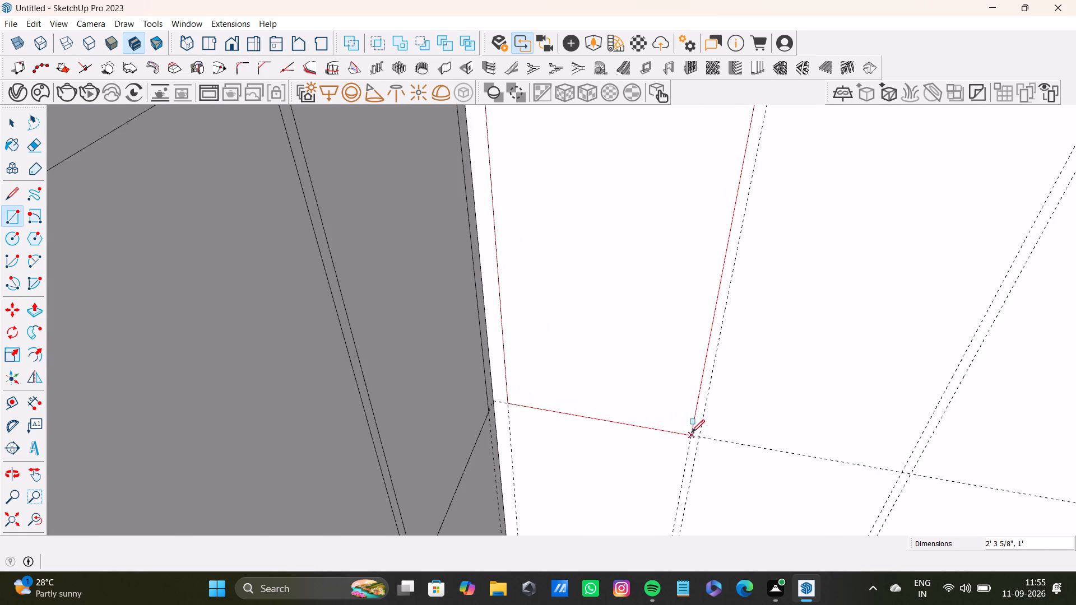
pyautogui.click(692, 436)
# Draw a rectangle in the adjoining wall's second bay, ending at the next divider's near guide, between the top and middle horizontal guides.
pyautogui.scroll(-5, 665, 371)
pyautogui.keyDown('shift'); pyautogui.moveTo(689, 329); pyautogui.dragTo(505, 385, button='middle'); pyautogui.keyUp('shift')
pyautogui.scroll(3, 544, 279)
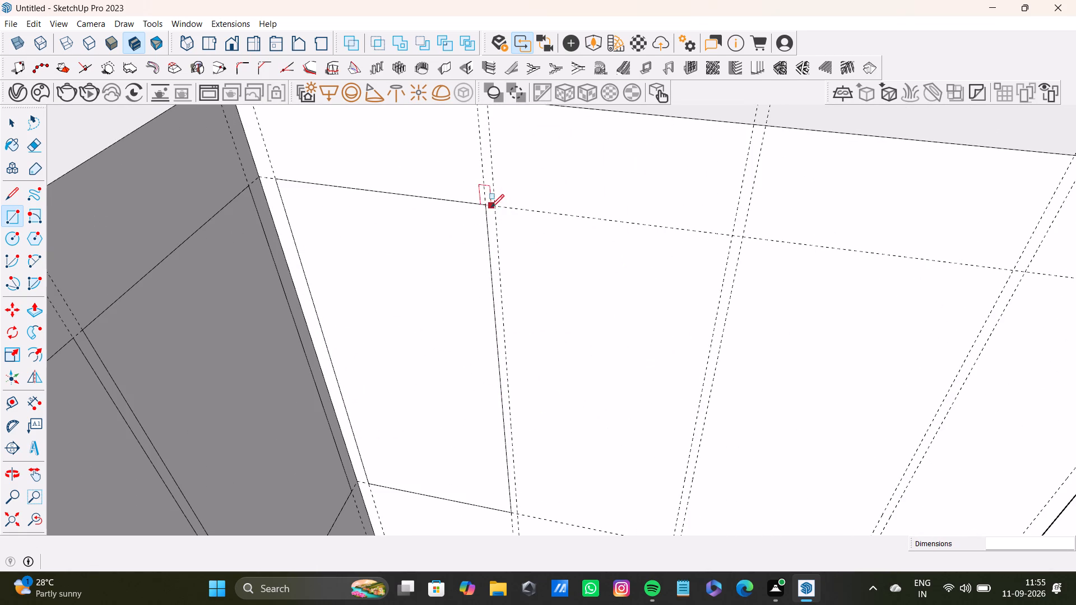
pyautogui.click(495, 207)
pyautogui.scroll(-4, 589, 337)
pyautogui.keyDown('shift'); pyautogui.moveTo(642, 369); pyautogui.dragTo(619, 282, button='middle'); pyautogui.keyUp('shift')
pyautogui.scroll(3, 624, 382)
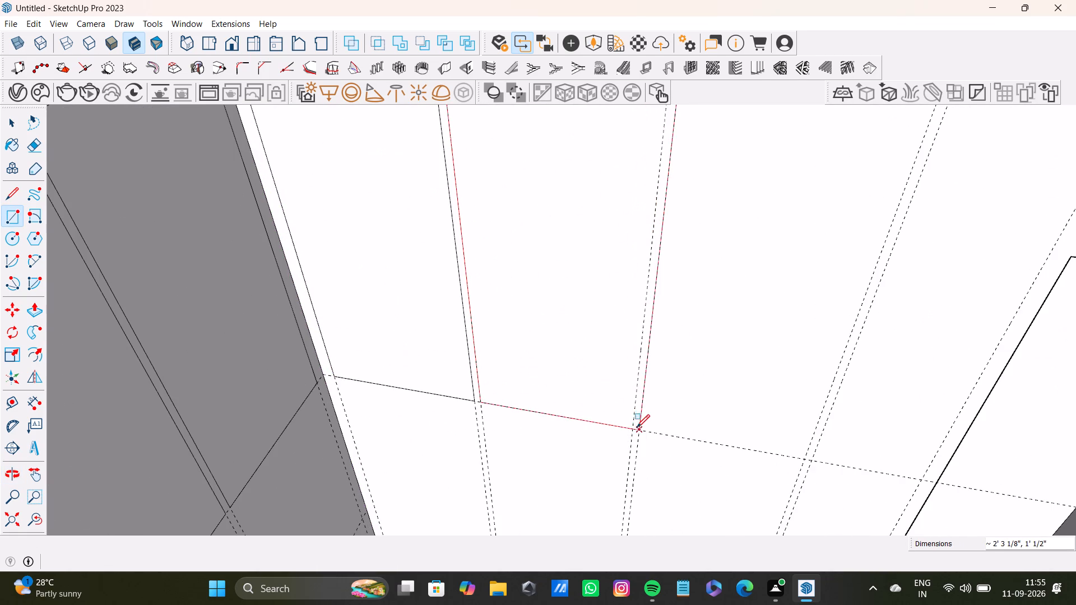
pyautogui.click(633, 427)
# Draw a rectangle in the adjoining wall's third bay, between the divider guides and the top and middle horizontal guides.
pyautogui.scroll(-3, 619, 404)
pyautogui.keyDown('shift'); pyautogui.moveTo(623, 366); pyautogui.dragTo(445, 435, button='middle'); pyautogui.keyUp('shift')
pyautogui.scroll(2, 492, 305)
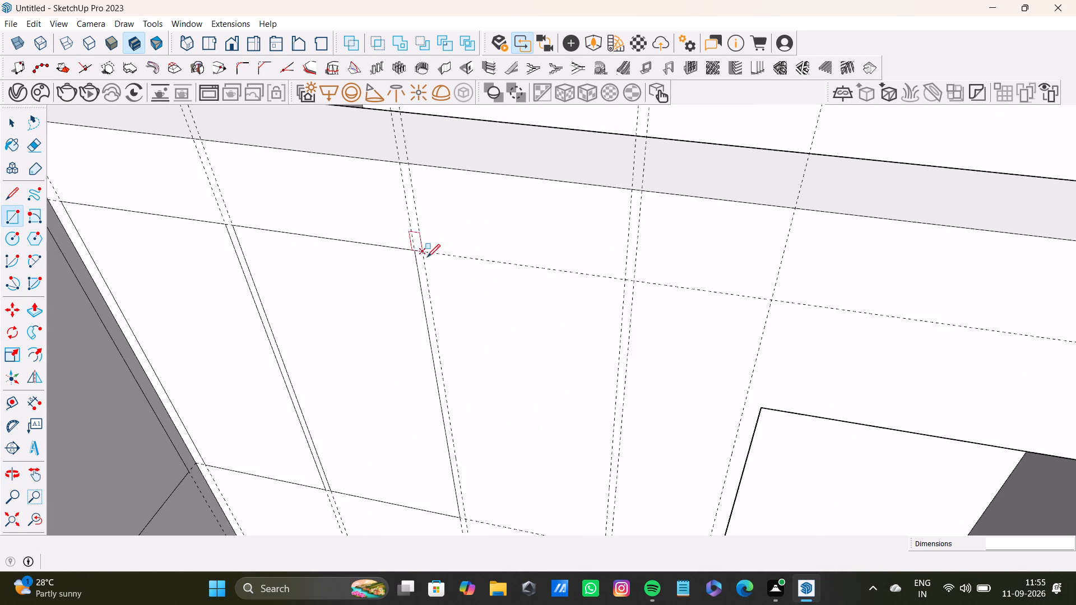
pyautogui.click(423, 250)
pyautogui.scroll(-3, 580, 401)
pyautogui.keyDown('shift'); pyautogui.moveTo(580, 409); pyautogui.dragTo(570, 329, button='middle'); pyautogui.keyUp('shift')
pyautogui.scroll(2, 591, 393)
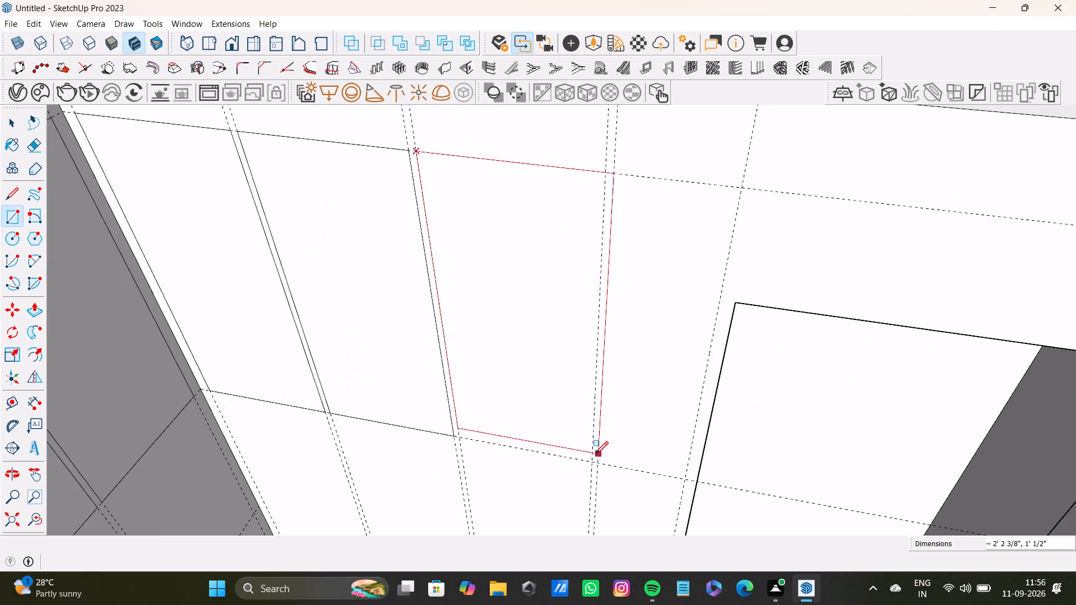
pyautogui.click(591, 460)
pyautogui.scroll(-11, 584, 444)
pyautogui.press('space')
pyautogui.scroll(-4, 594, 405)
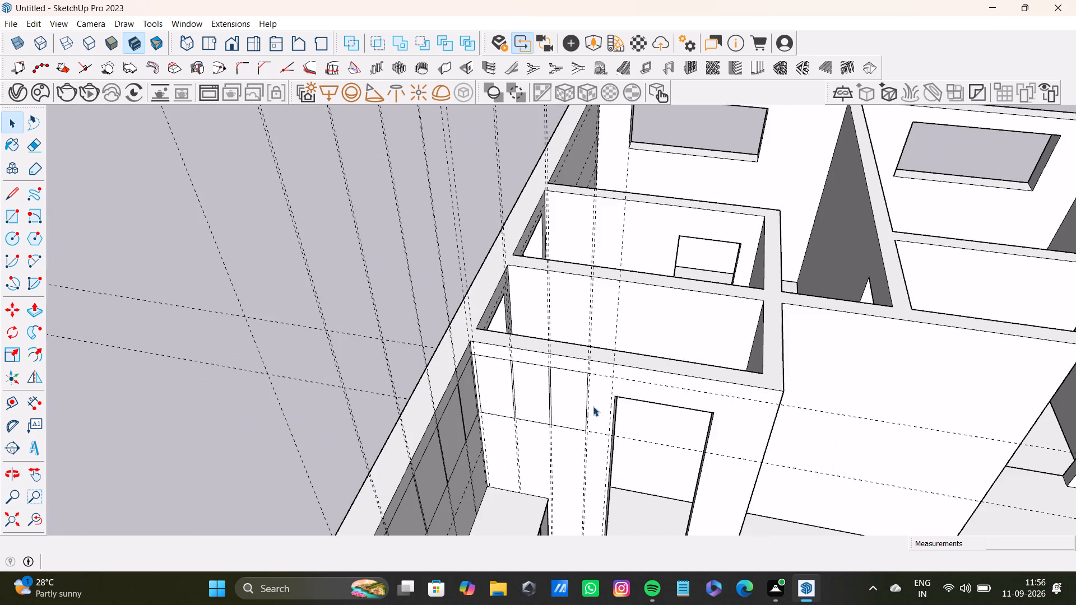
# Place a horizontal guide 2" below the bottom edge of the upper bay rectangles on the back wall.
pyautogui.keyDown('shift'); pyautogui.moveTo(589, 411); pyautogui.dragTo(697, 427, button='middle'); pyautogui.keyUp('shift')
pyautogui.moveTo(712, 431); pyautogui.dragTo(471, 446, button='middle')
pyautogui.keyDown('shift'); pyautogui.moveTo(438, 378); pyautogui.dragTo(757, 406, button='middle'); pyautogui.keyUp('shift')
pyautogui.moveTo(758, 421); pyautogui.dragTo(694, 446, button='middle')
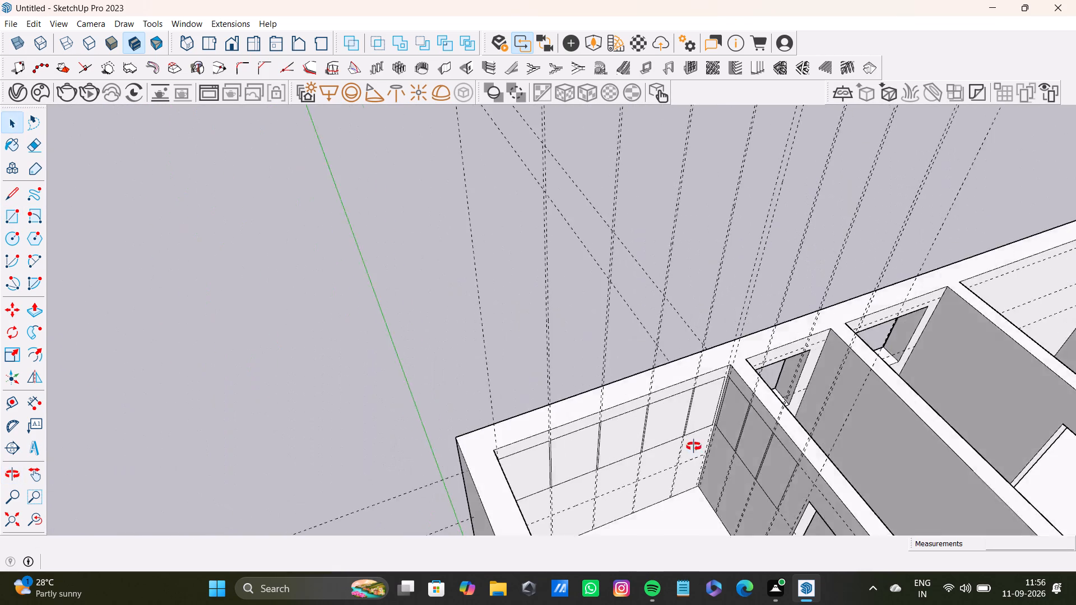
pyautogui.moveTo(694, 446); pyautogui.dragTo(674, 313, button='middle')
pyautogui.scroll(3, 588, 394)
pyautogui.keyDown('shift'); pyautogui.moveTo(576, 395); pyautogui.dragTo(592, 324, button='middle'); pyautogui.keyUp('shift')
pyautogui.scroll(5, 456, 312)
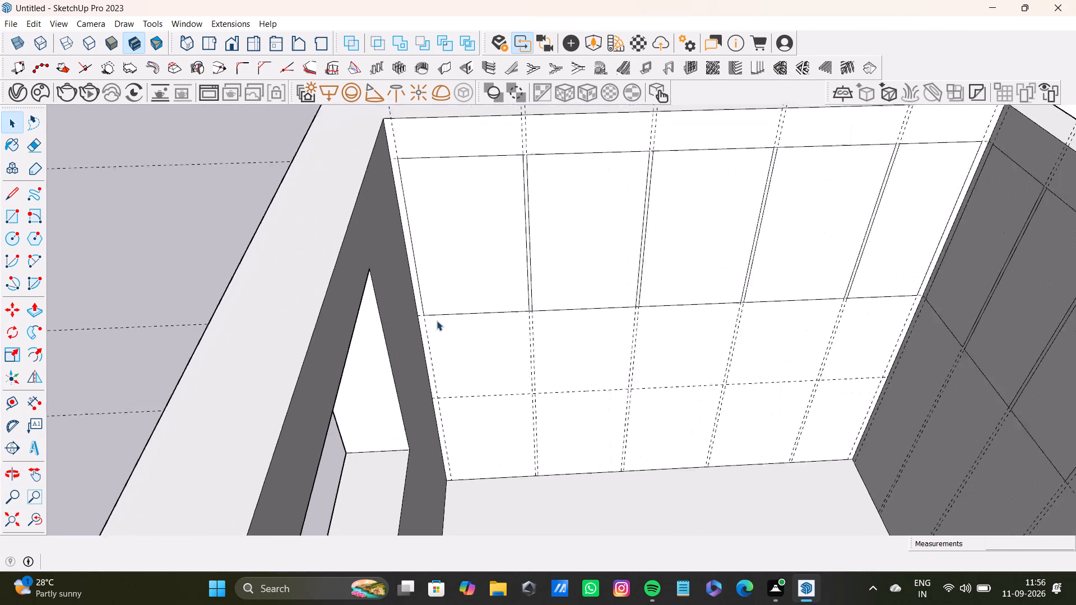
pyautogui.scroll(3, 437, 320)
pyautogui.press('t')
pyautogui.scroll(3, 476, 322)
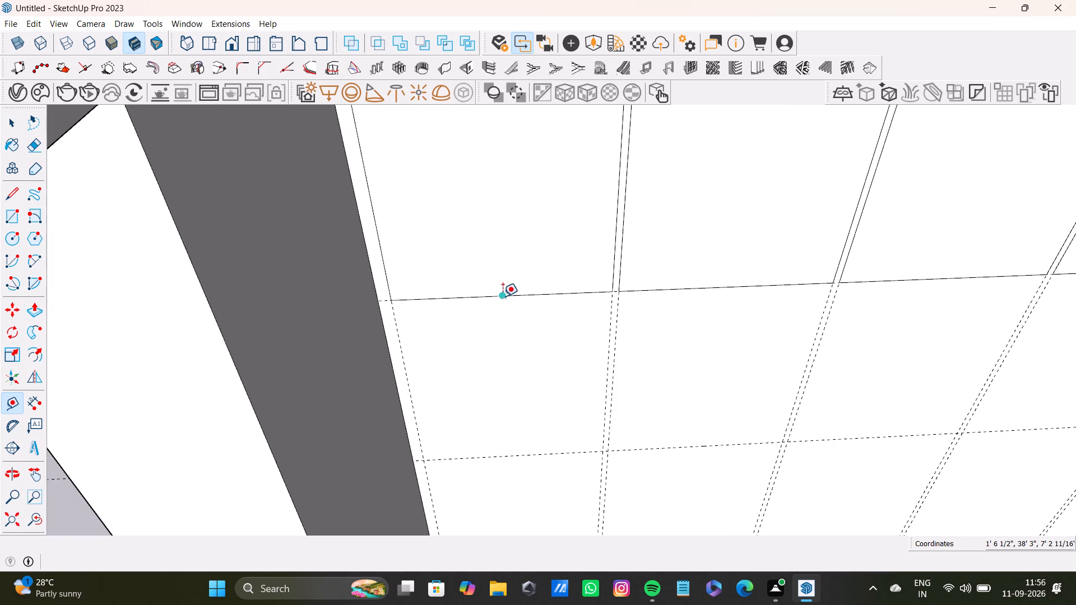
pyautogui.click(505, 295)
pyautogui.moveTo(511, 327); pyautogui.dragTo(488, 408, button='middle')
pyautogui.moveTo(486, 388); pyautogui.dragTo(475, 302, button='middle')
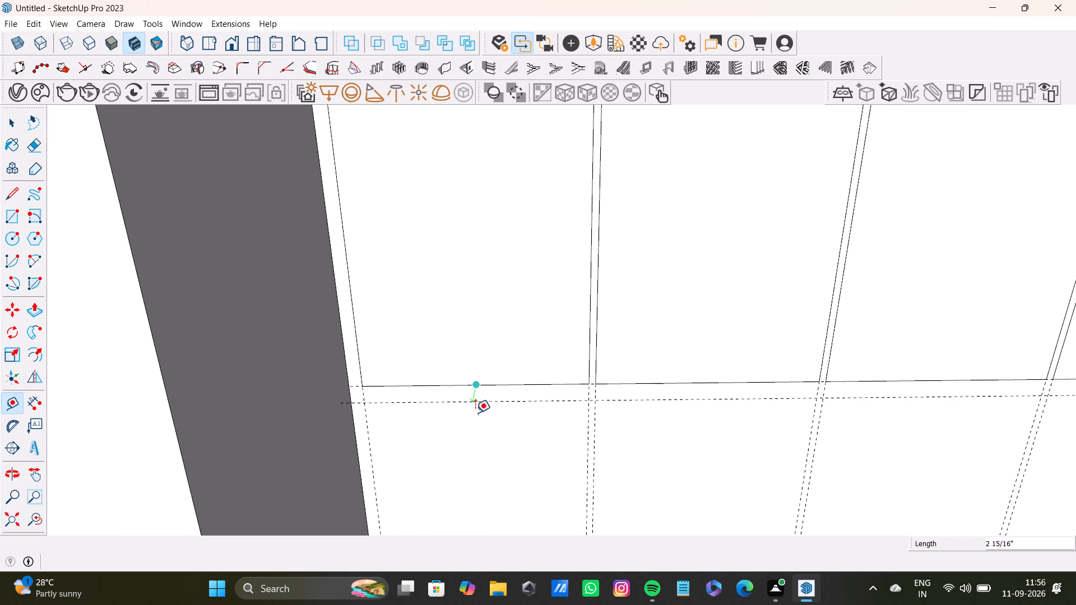
pyautogui.scroll(-1, 484, 438)
pyautogui.press('2')
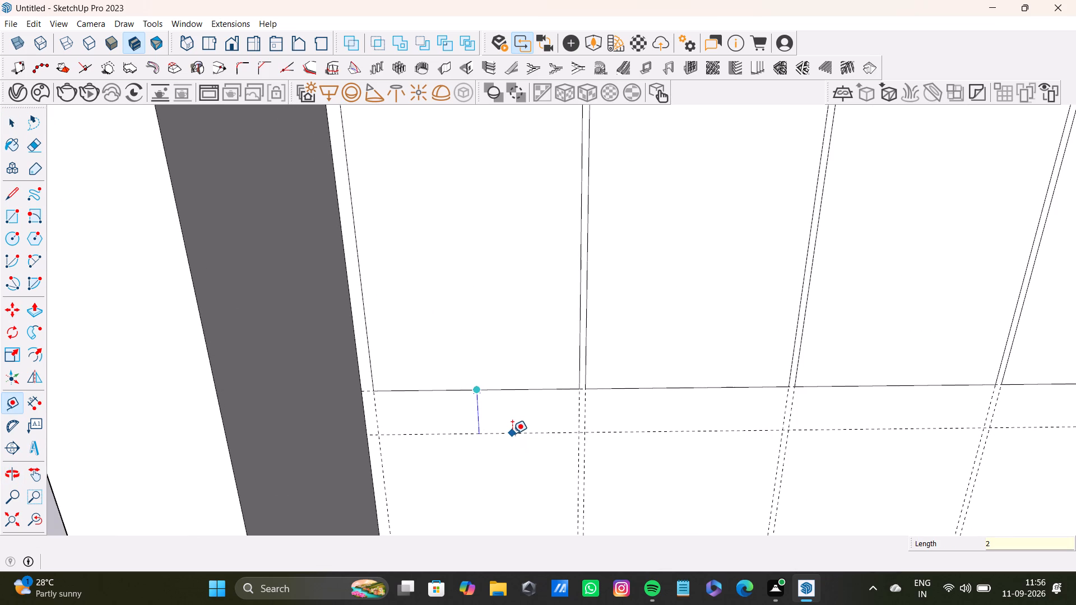
pyautogui.hotkey('shift', '"')
pyautogui.press('Return')
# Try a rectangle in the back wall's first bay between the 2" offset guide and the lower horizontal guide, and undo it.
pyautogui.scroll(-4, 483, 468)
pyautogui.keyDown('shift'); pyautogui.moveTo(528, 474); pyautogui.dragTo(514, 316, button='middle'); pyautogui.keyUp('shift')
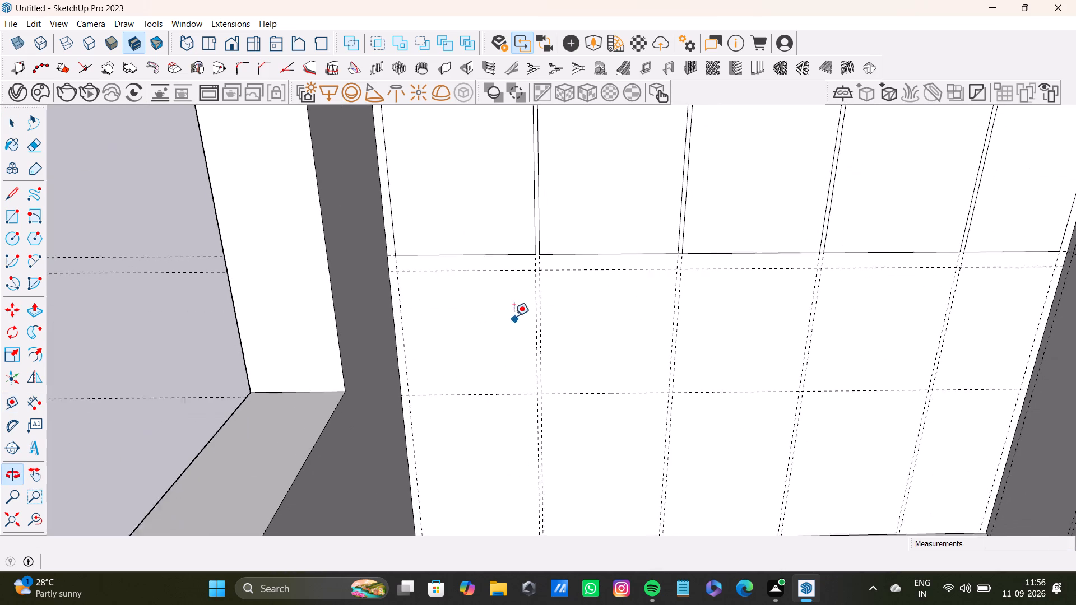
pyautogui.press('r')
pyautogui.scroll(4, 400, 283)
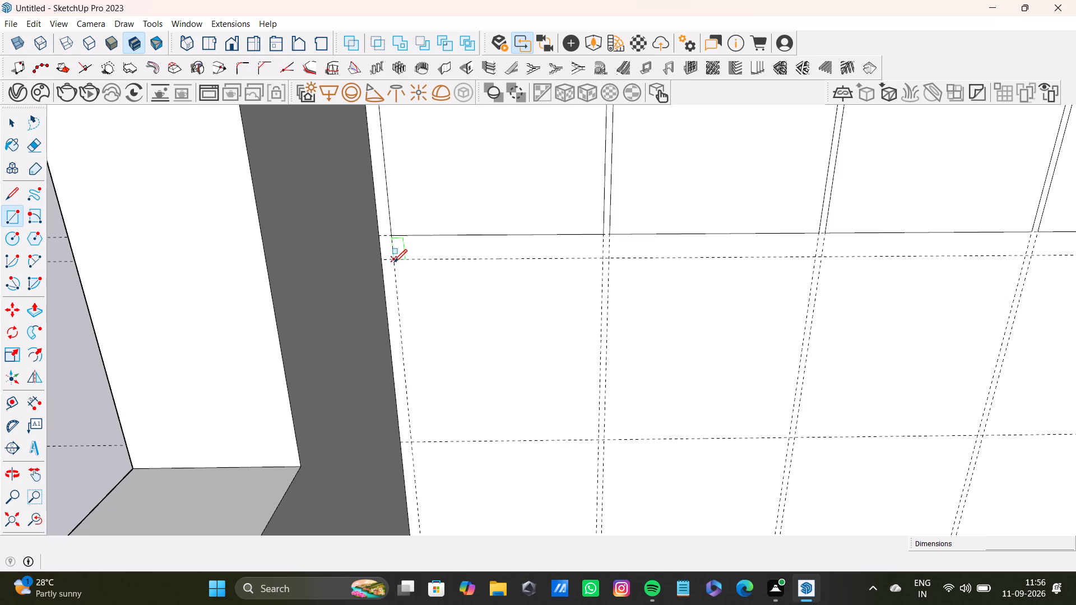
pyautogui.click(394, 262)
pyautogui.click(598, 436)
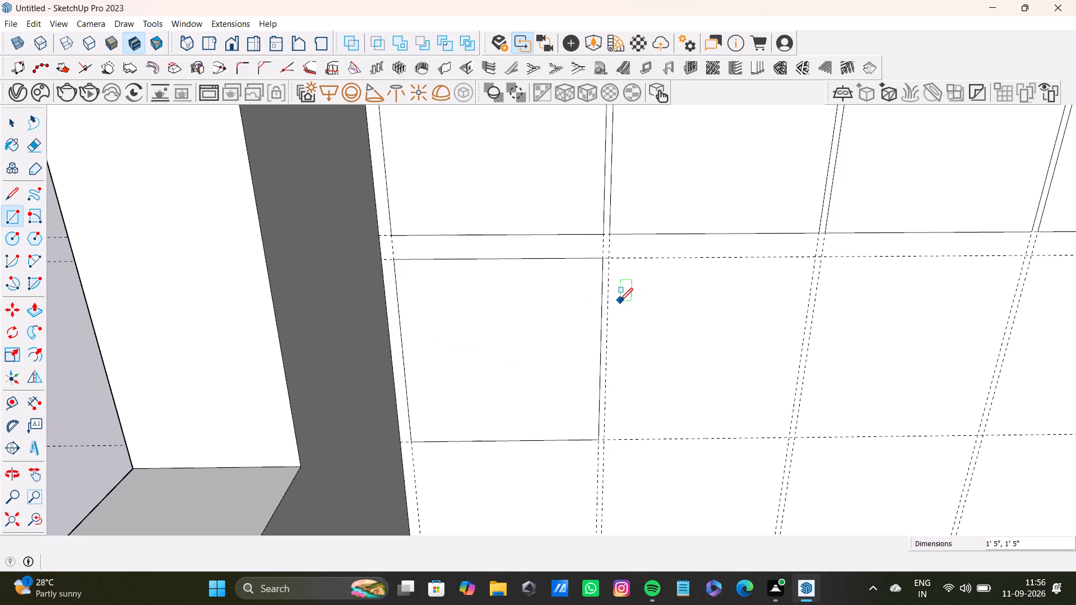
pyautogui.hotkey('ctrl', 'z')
# Draw one rectangle about 6' 10" wide across all five back-wall bays, between the 2" offset guide and the lower horizontal guide.
pyautogui.click(396, 262)
pyautogui.scroll(-3, 636, 353)
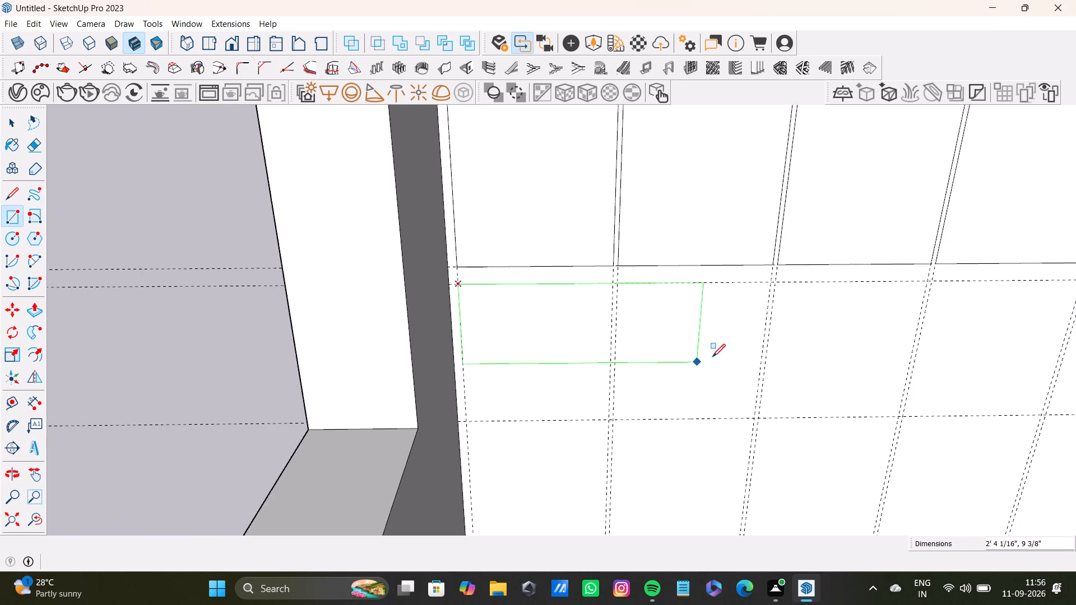
pyautogui.keyDown('shift'); pyautogui.moveTo(712, 357); pyautogui.dragTo(480, 296, button='middle'); pyautogui.keyUp('shift')
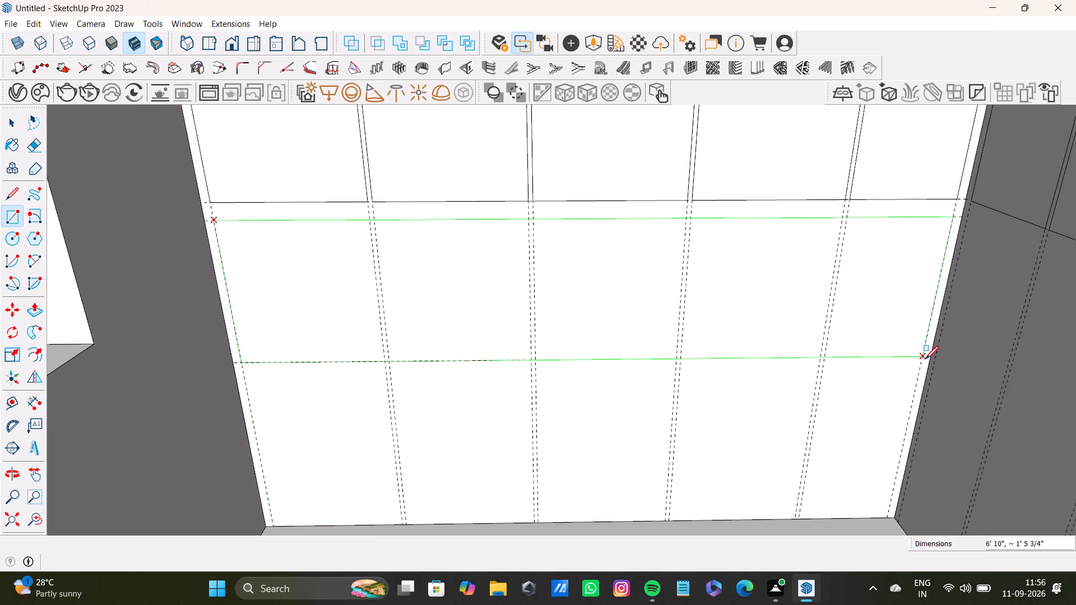
pyautogui.click(927, 356)
pyautogui.scroll(4, 280, 254)
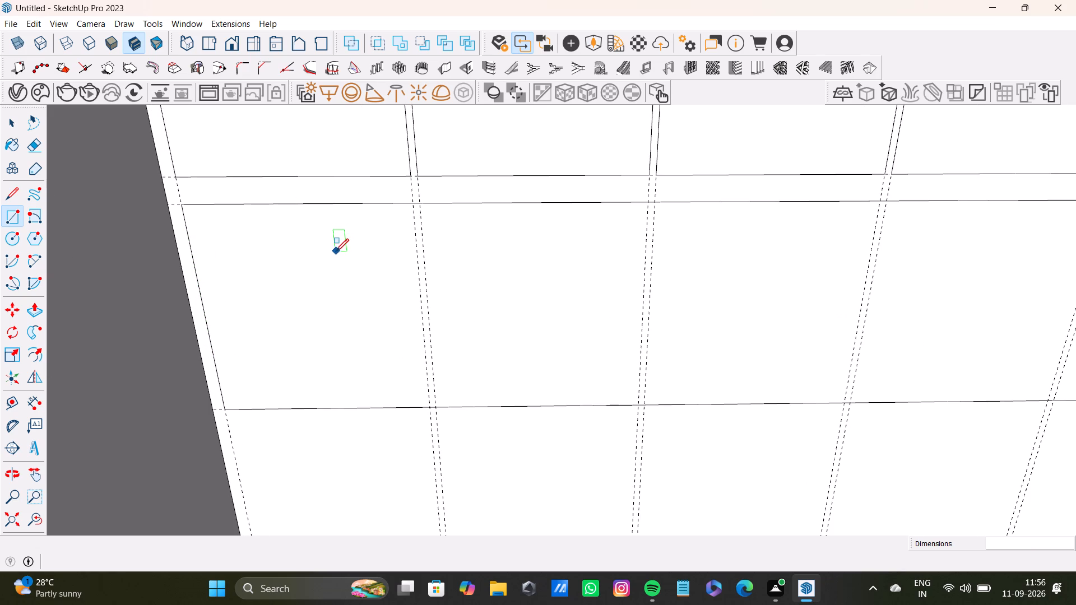
# Draw a 1/2" by 1' 5 1/4" divider rectangle between the first pair of divider guides, spanning the wide rectangle's height.
pyautogui.press('r')
pyautogui.scroll(5, 395, 210)
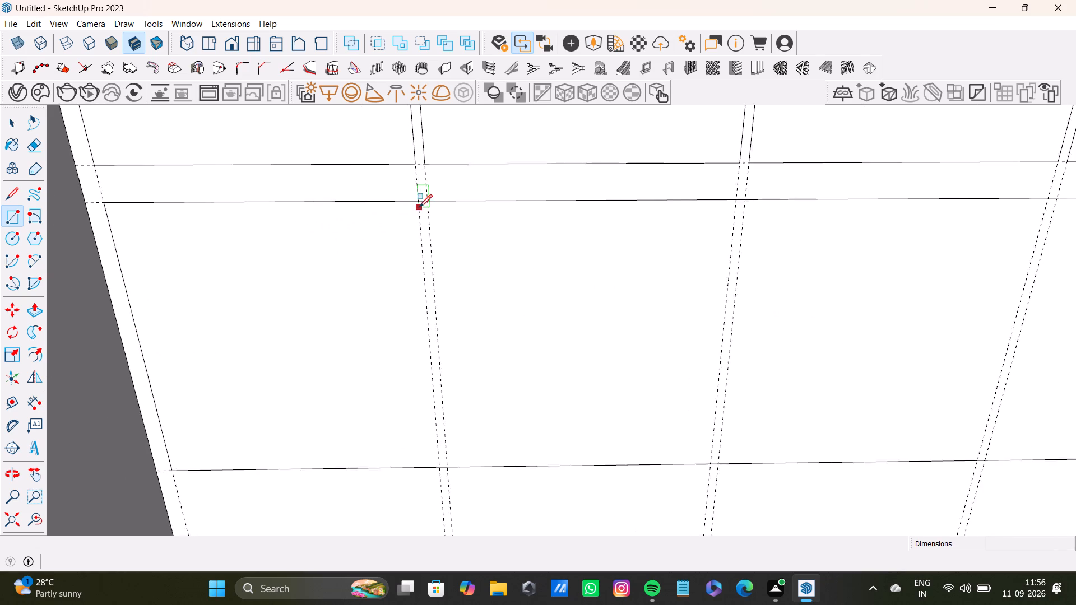
pyautogui.scroll(6, 419, 207)
pyautogui.click(412, 196)
pyautogui.scroll(-3, 440, 300)
pyautogui.keyDown('shift'); pyautogui.moveTo(431, 330); pyautogui.dragTo(438, 181, button='middle'); pyautogui.keyUp('shift')
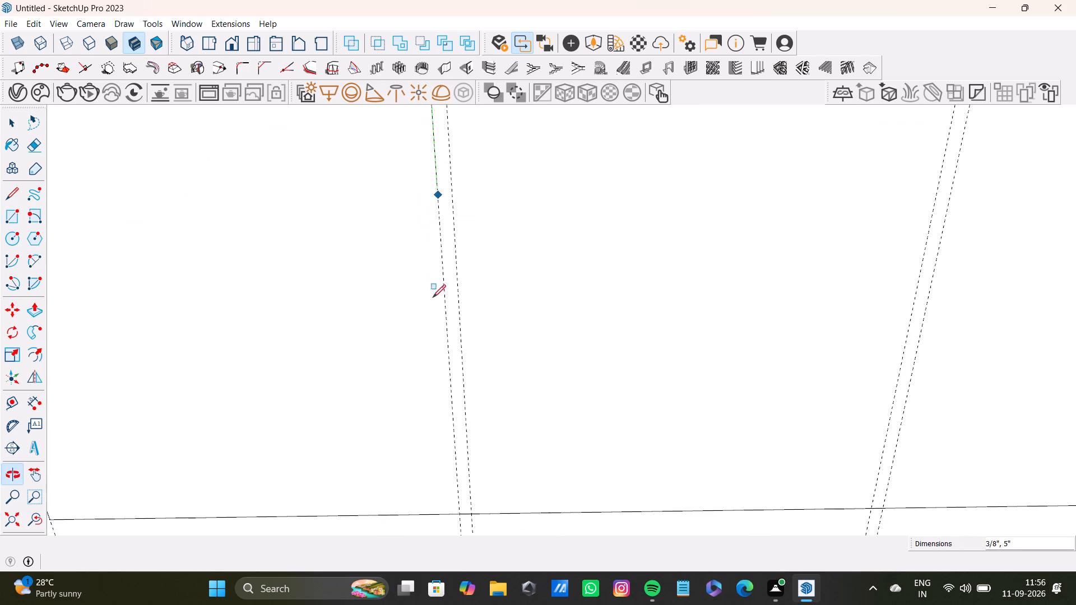
pyautogui.scroll(-2, 449, 364)
pyautogui.keyDown('shift'); pyautogui.moveTo(451, 381); pyautogui.dragTo(450, 282, button='middle'); pyautogui.keyUp('shift')
pyautogui.scroll(2, 459, 352)
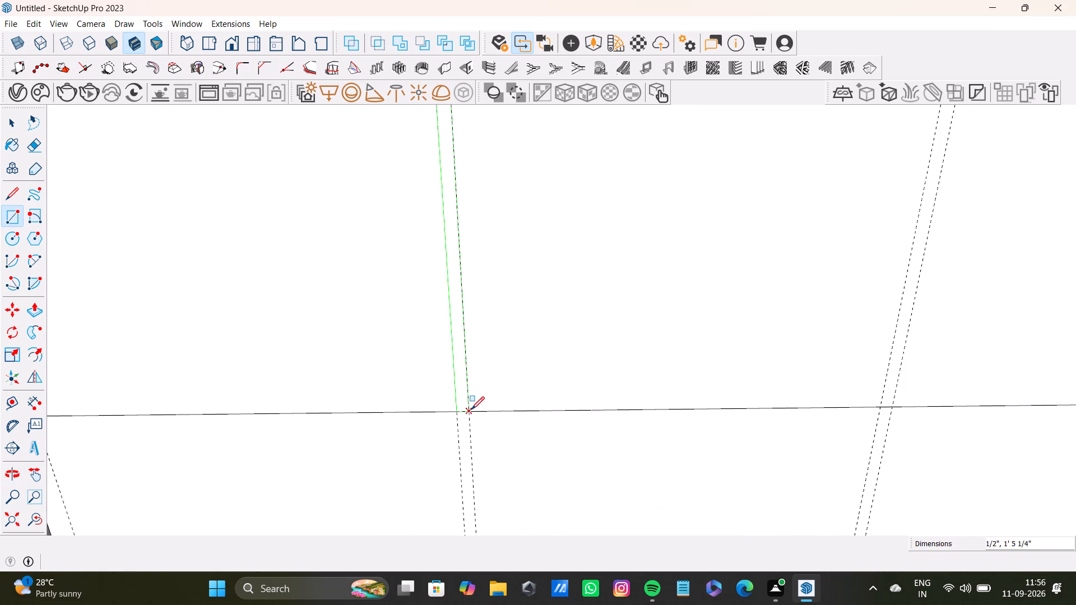
pyautogui.click(471, 409)
# Draw a 1/2" by 1' 5 1/4" divider rectangle between the second pair of divider guides in the wide back-wall rectangle.
pyautogui.scroll(-8, 509, 332)
pyautogui.keyDown('shift'); pyautogui.moveTo(581, 312); pyautogui.dragTo(525, 340, button='middle'); pyautogui.keyUp('shift')
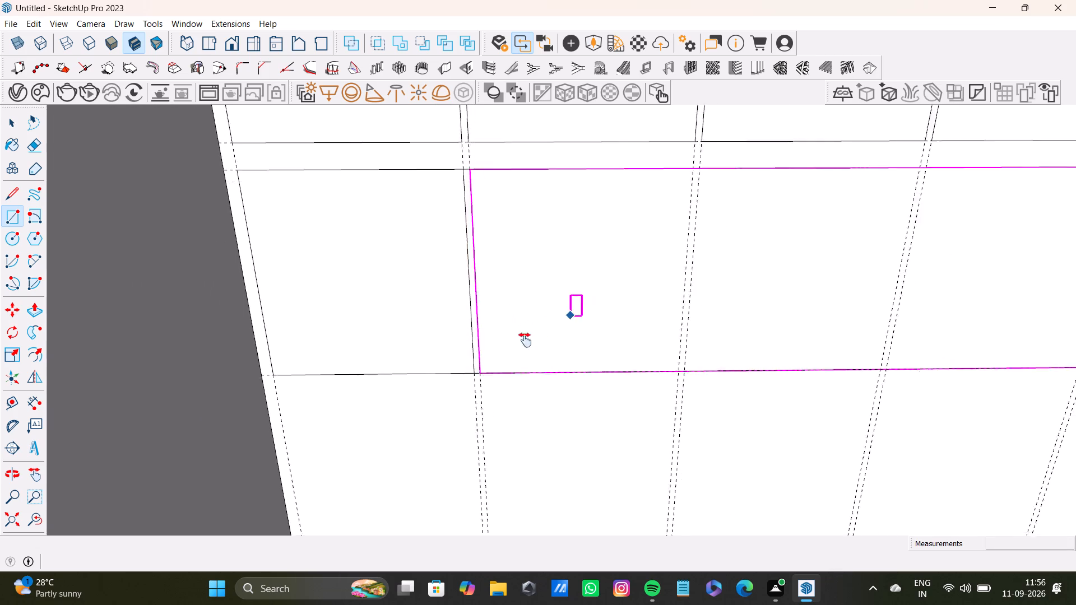
pyautogui.keyDown('shift'); pyautogui.moveTo(525, 340); pyautogui.dragTo(447, 399, button='middle'); pyautogui.keyUp('shift')
pyautogui.scroll(10, 614, 311)
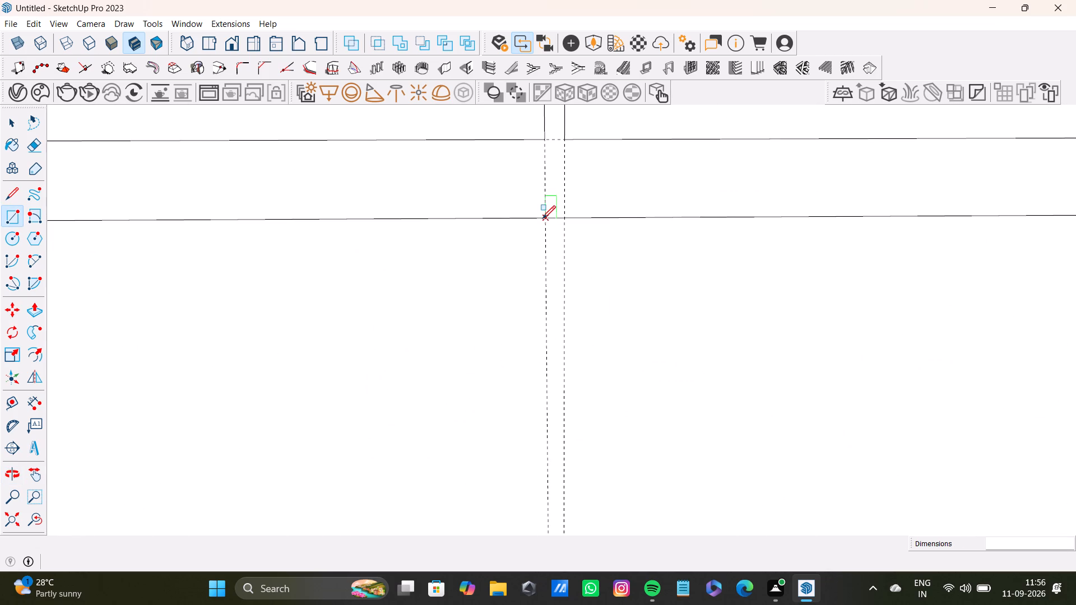
pyautogui.click(542, 218)
pyautogui.scroll(-2, 574, 399)
pyautogui.keyDown('shift'); pyautogui.moveTo(570, 414); pyautogui.dragTo(565, 331, button='middle'); pyautogui.keyUp('shift')
pyautogui.scroll(3, 554, 402)
pyautogui.keyDown('shift'); pyautogui.moveTo(546, 454); pyautogui.dragTo(560, 287, button='middle'); pyautogui.keyUp('shift')
pyautogui.scroll(2, 553, 433)
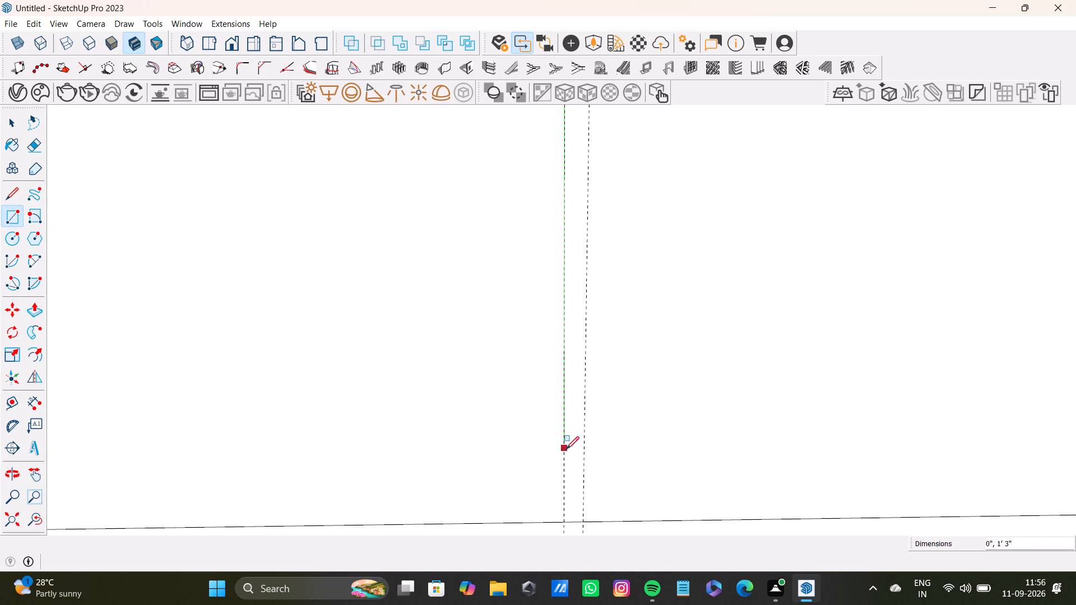
pyautogui.moveTo(566, 449); pyautogui.dragTo(567, 352, button='middle')
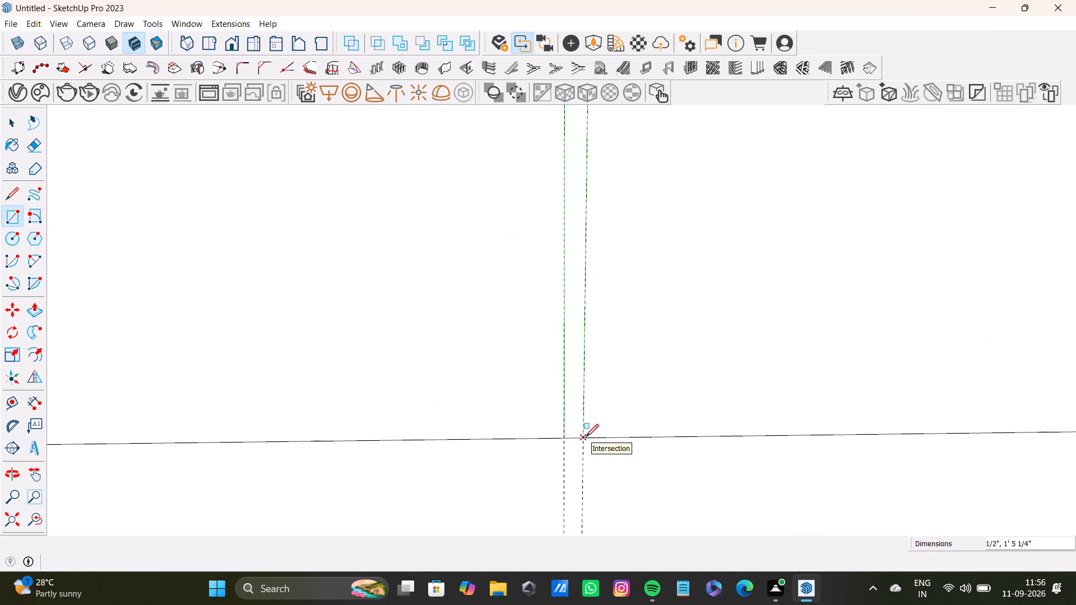
pyautogui.click(586, 437)
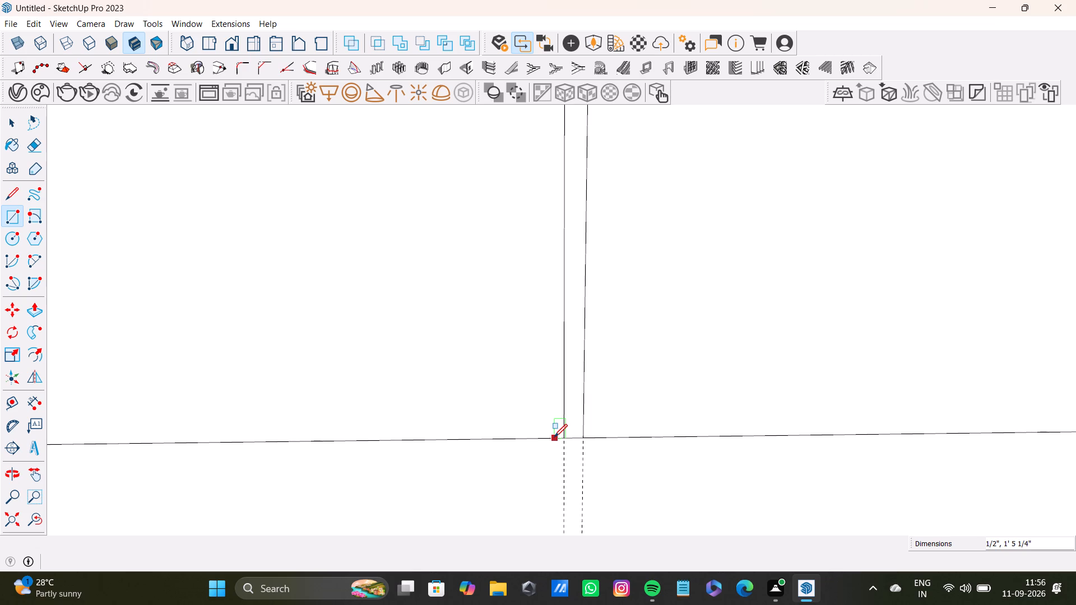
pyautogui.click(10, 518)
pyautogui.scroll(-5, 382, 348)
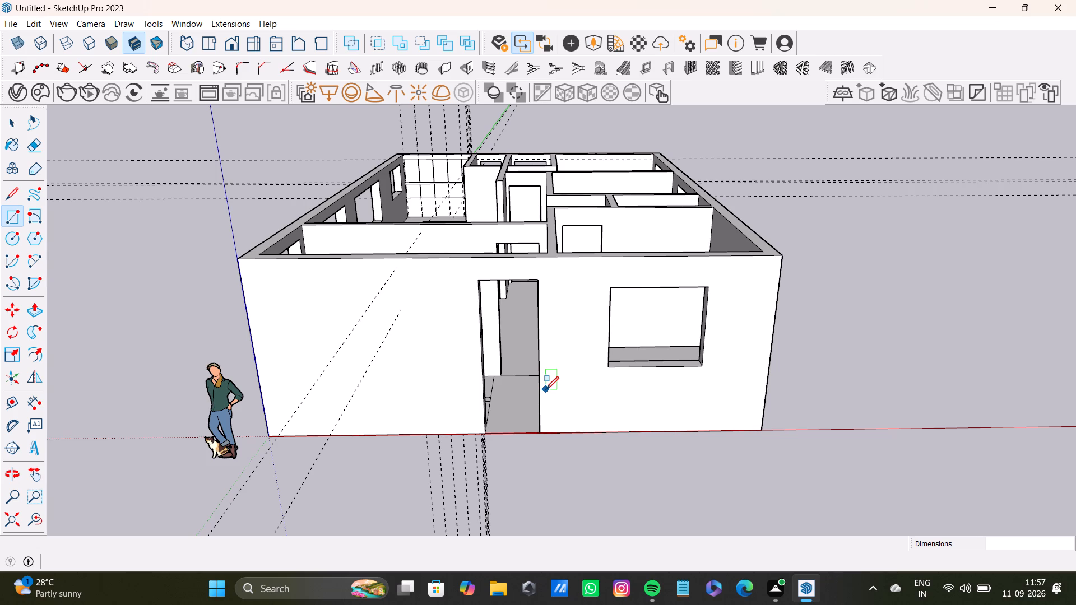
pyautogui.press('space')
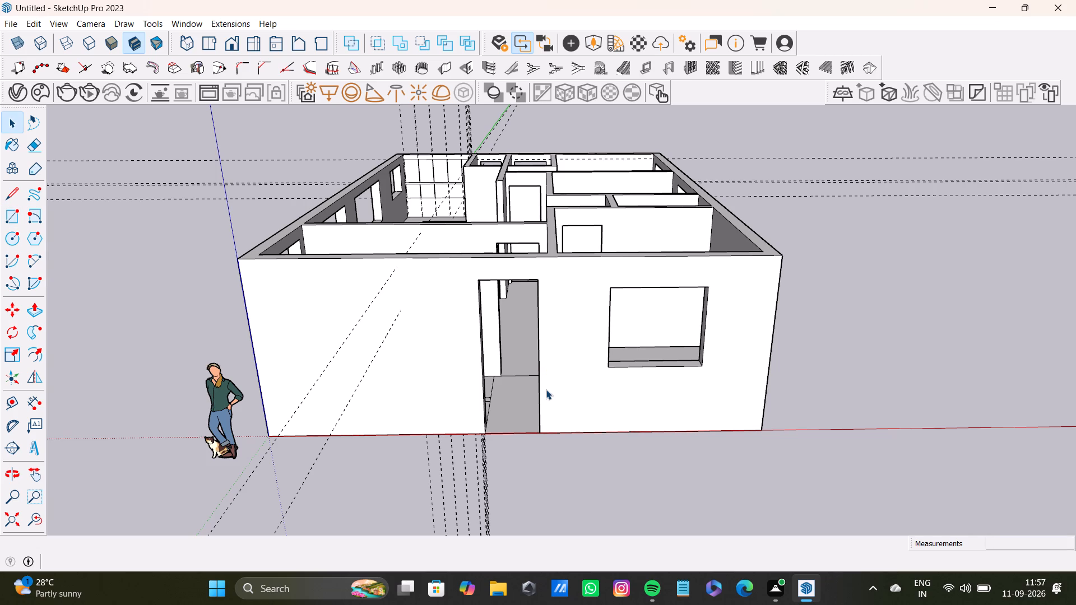
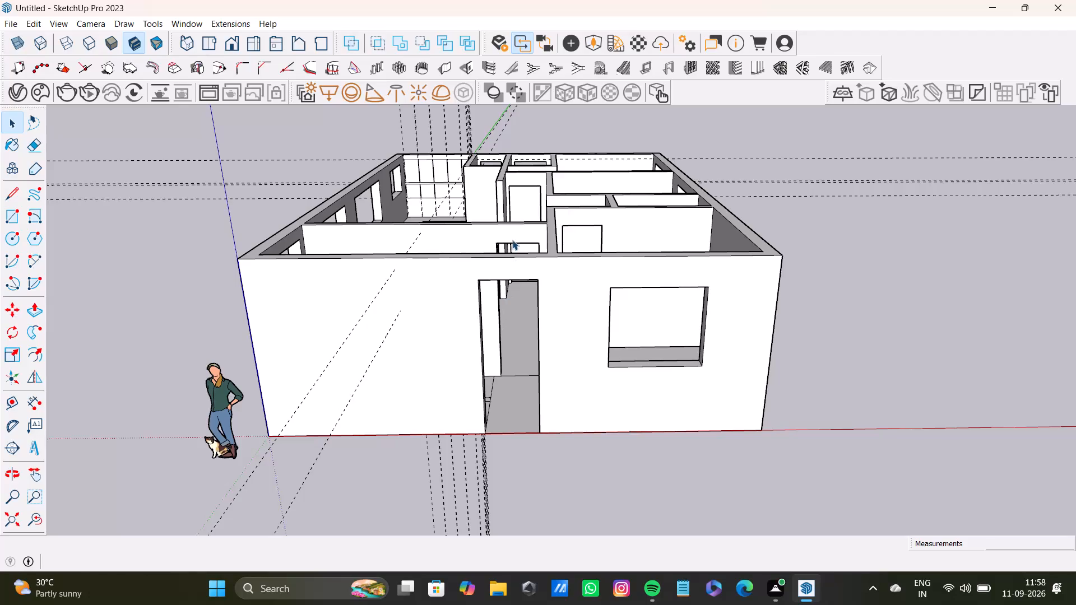
# Draw a 1/2" by 1' 5 1/4" divider rectangle between the third pair of divider guides in the wide back-wall rectangle.
pyautogui.scroll(-2, 498, 246)
pyautogui.scroll(20, 426, 189)
pyautogui.scroll(2, 426, 189)
pyautogui.moveTo(444, 221); pyautogui.dragTo(463, 370, button='middle')
pyautogui.scroll(4, 431, 198)
pyautogui.keyDown('shift'); pyautogui.moveTo(435, 177); pyautogui.dragTo(579, 370, button='middle'); pyautogui.keyUp('shift')
pyautogui.moveTo(584, 362); pyautogui.dragTo(530, 291, button='middle')
pyautogui.scroll(7, 646, 296)
pyautogui.moveTo(655, 311); pyautogui.dragTo(687, 311, button='middle')
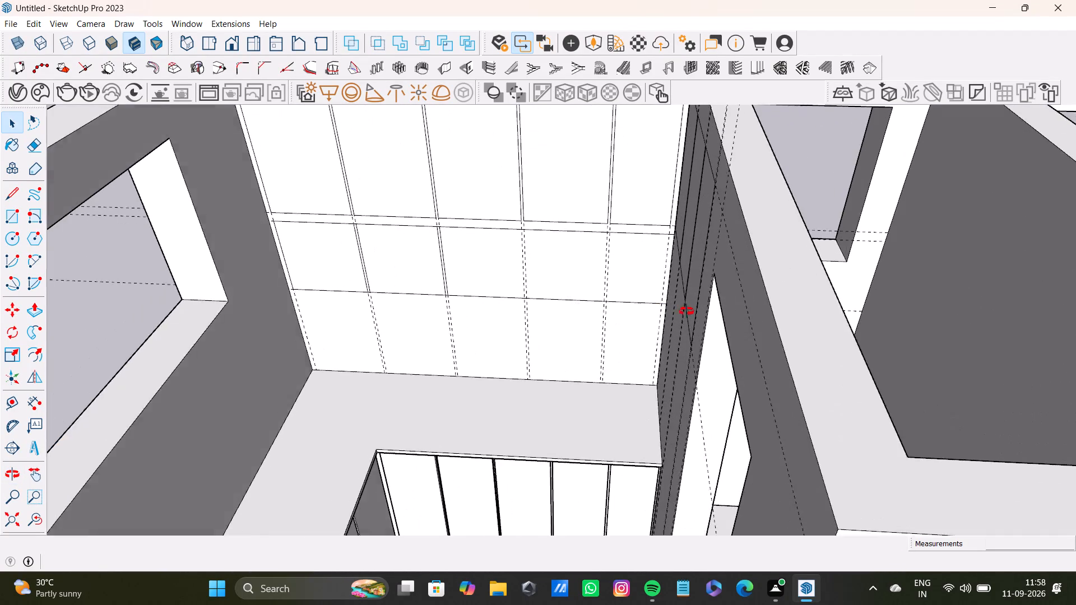
pyautogui.moveTo(687, 311); pyautogui.dragTo(737, 277, button='middle')
pyautogui.scroll(6, 456, 231)
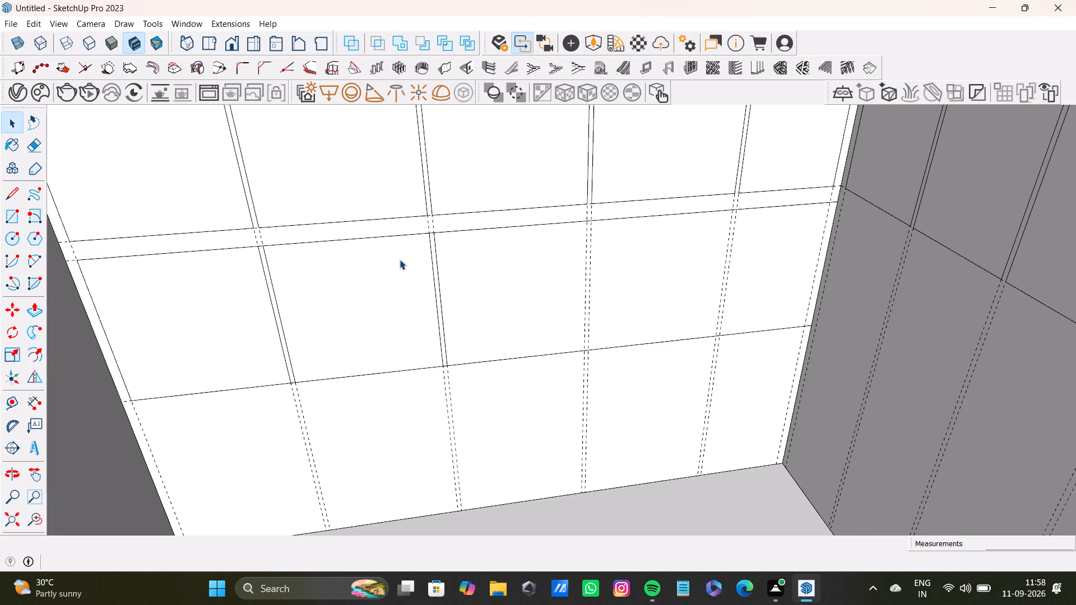
pyautogui.press('t')
pyautogui.scroll(7, 568, 259)
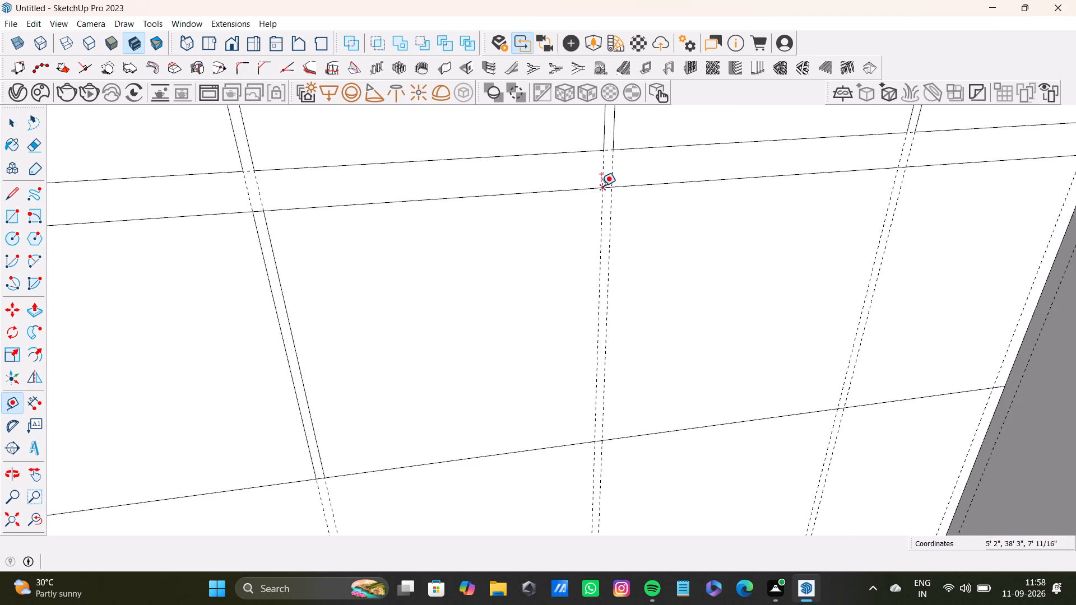
pyautogui.click(601, 186)
pyautogui.press('space')
pyautogui.press('r')
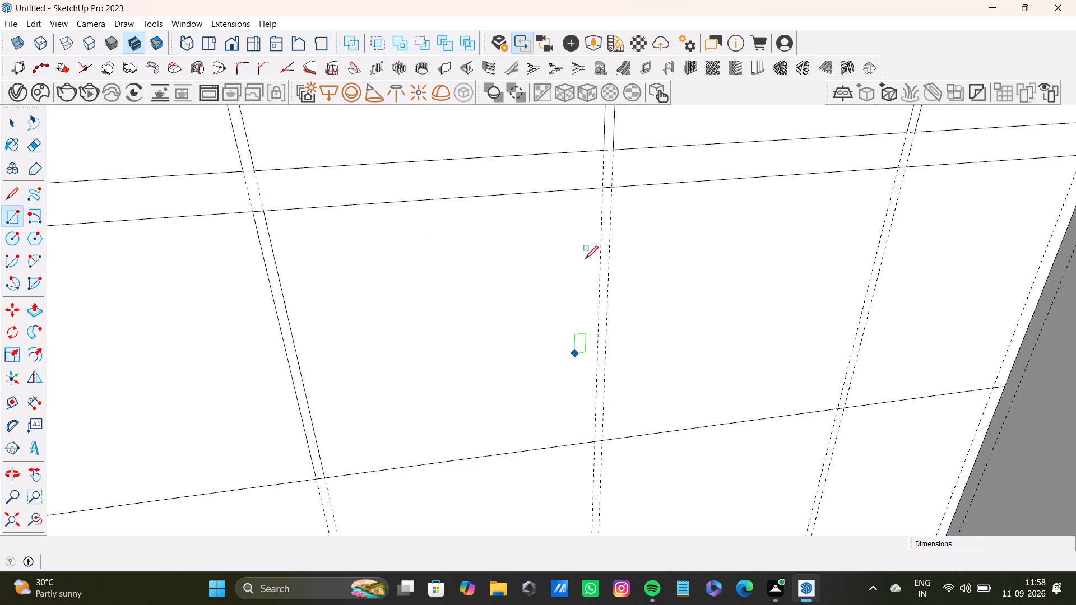
pyautogui.scroll(7, 606, 214)
pyautogui.click(600, 174)
pyautogui.scroll(-3, 622, 304)
pyautogui.keyDown('shift'); pyautogui.moveTo(616, 349); pyautogui.dragTo(590, 188, button='middle'); pyautogui.keyUp('shift')
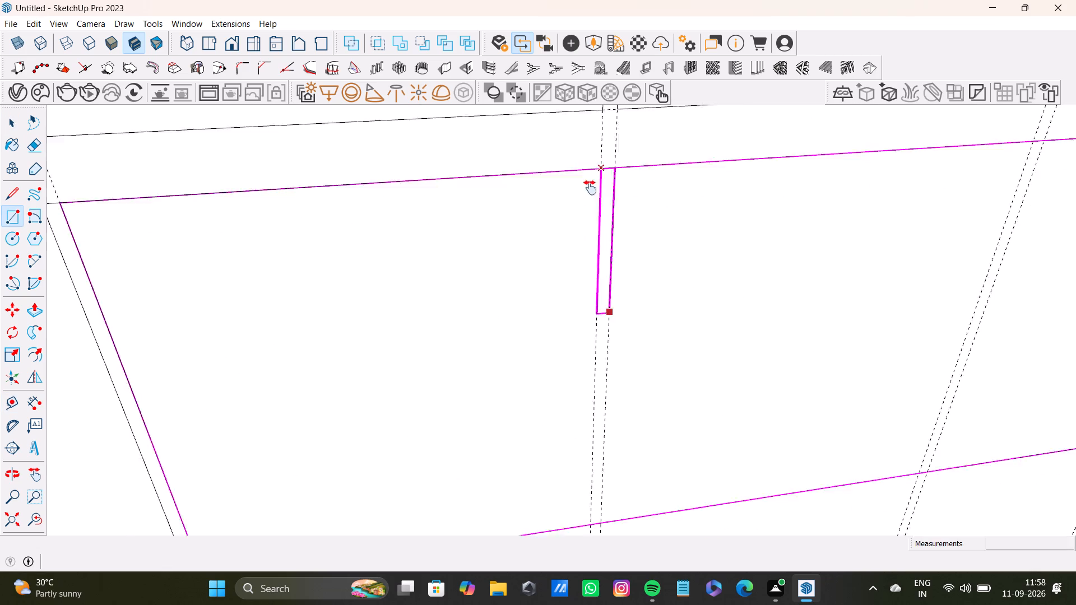
pyautogui.keyDown('shift'); pyautogui.moveTo(590, 188); pyautogui.dragTo(590, 187, button='middle'); pyautogui.keyUp('shift')
pyautogui.scroll(3, 598, 324)
pyautogui.keyDown('shift'); pyautogui.moveTo(551, 375); pyautogui.dragTo(574, 311, button='middle'); pyautogui.keyUp('shift')
pyautogui.scroll(3, 585, 374)
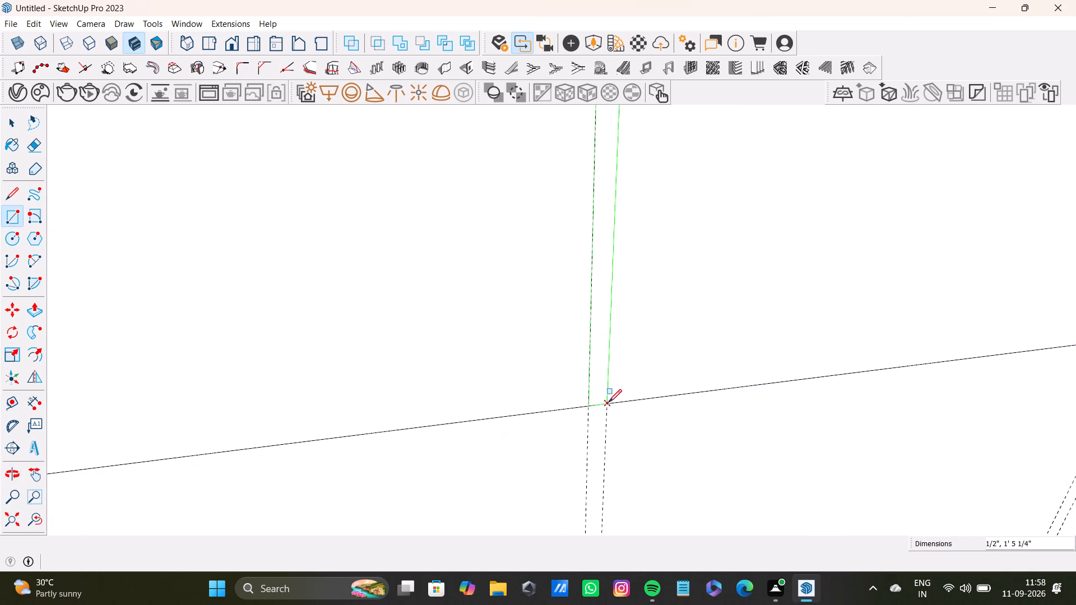
pyautogui.click(609, 402)
# Draw a divider rectangle between the fourth pair of divider guides, spanning the full height of the wide back-wall rectangle.
pyautogui.scroll(-8, 602, 351)
pyautogui.keyDown('shift'); pyautogui.moveTo(578, 275); pyautogui.dragTo(408, 351, button='middle'); pyautogui.keyUp('shift')
pyautogui.moveTo(604, 197); pyautogui.dragTo(602, 225, button='middle')
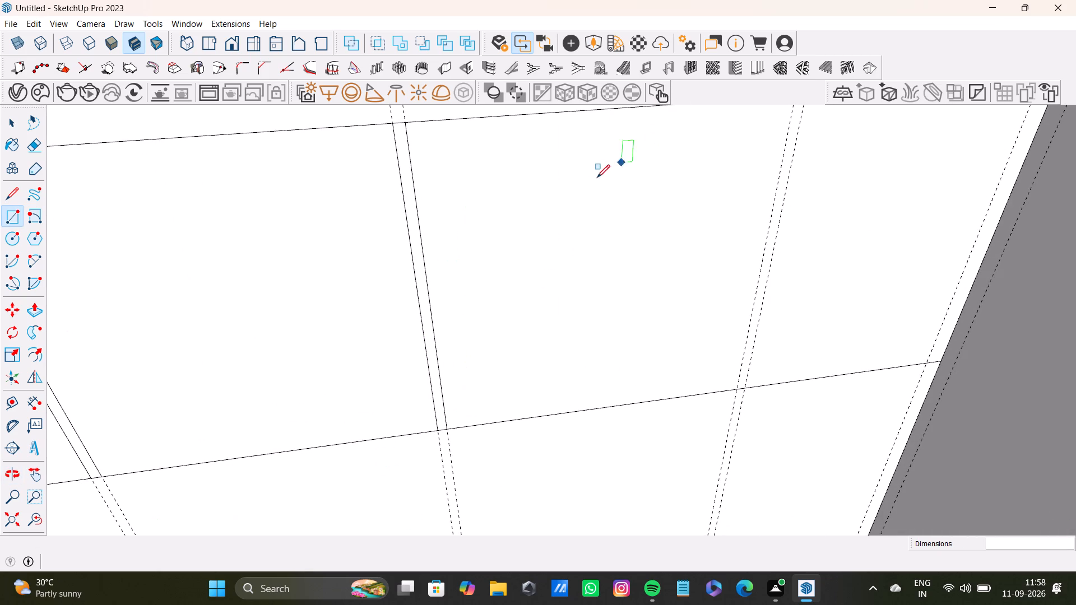
pyautogui.scroll(-3, 456, 327)
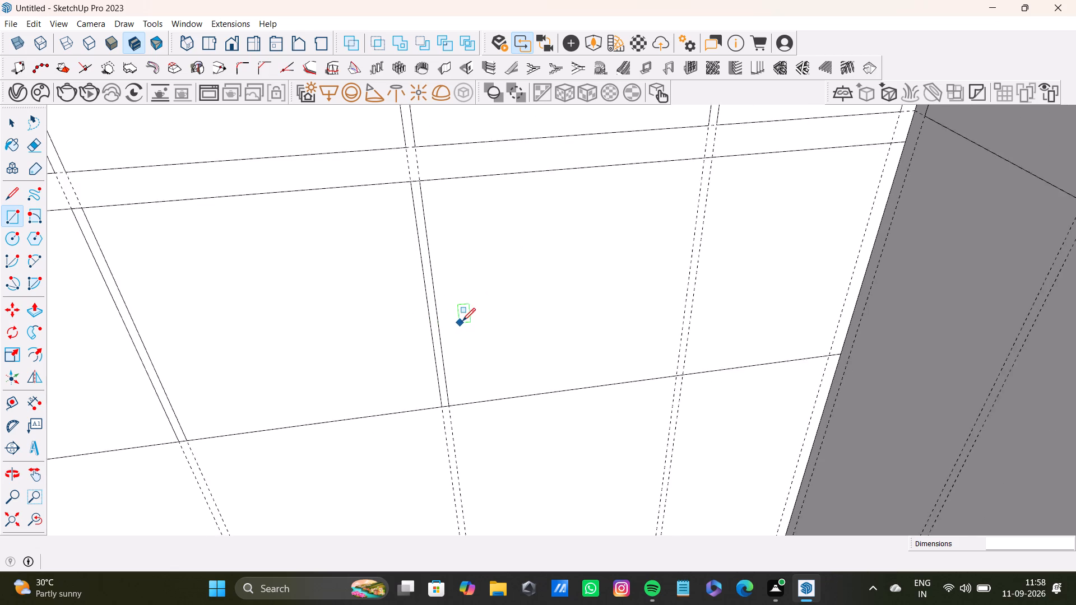
pyautogui.scroll(-2, 462, 321)
pyautogui.keyDown('shift'); pyautogui.moveTo(535, 283); pyautogui.dragTo(512, 390, button='middle'); pyautogui.keyUp('shift')
pyautogui.scroll(11, 606, 342)
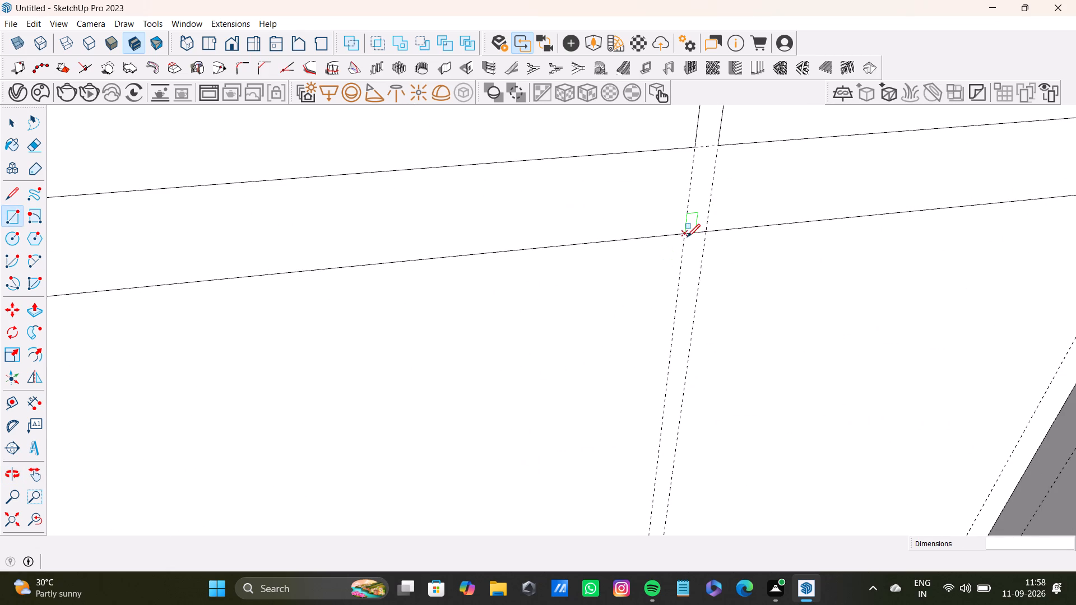
pyautogui.click(685, 234)
pyautogui.scroll(-4, 699, 295)
pyautogui.keyDown('shift'); pyautogui.moveTo(675, 369); pyautogui.dragTo(717, 152, button='middle'); pyautogui.keyUp('shift')
pyautogui.scroll(-1, 724, 328)
pyautogui.keyDown('shift'); pyautogui.moveTo(707, 347); pyautogui.dragTo(699, 315, button='middle'); pyautogui.keyUp('shift')
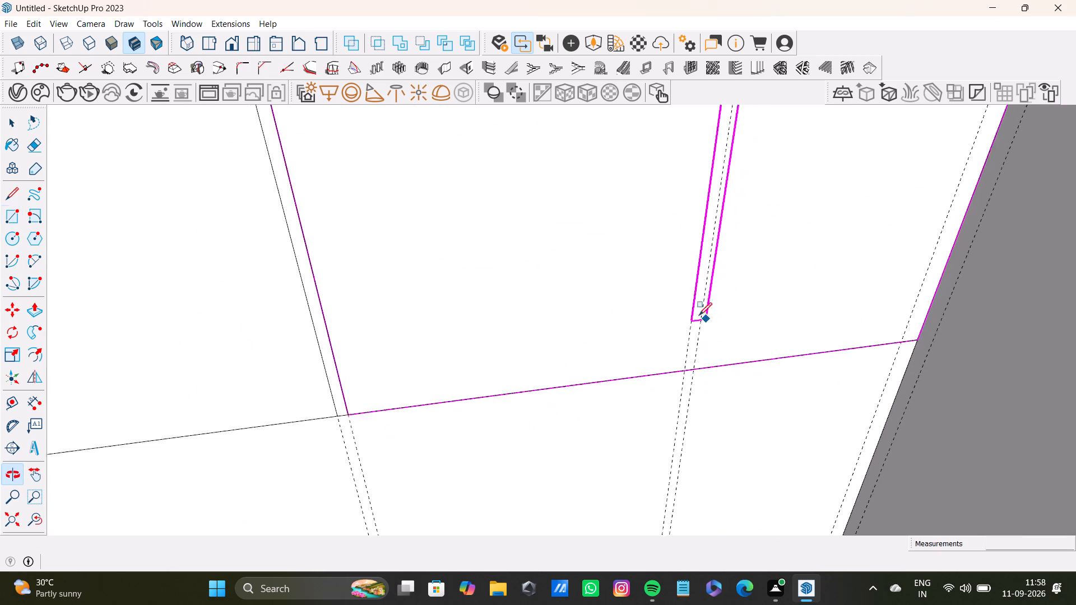
pyautogui.keyDown('shift'); pyautogui.moveTo(699, 315); pyautogui.dragTo(701, 315, button='middle'); pyautogui.keyUp('shift')
pyautogui.scroll(5, 694, 344)
pyautogui.click(696, 378)
pyautogui.scroll(-8, 683, 360)
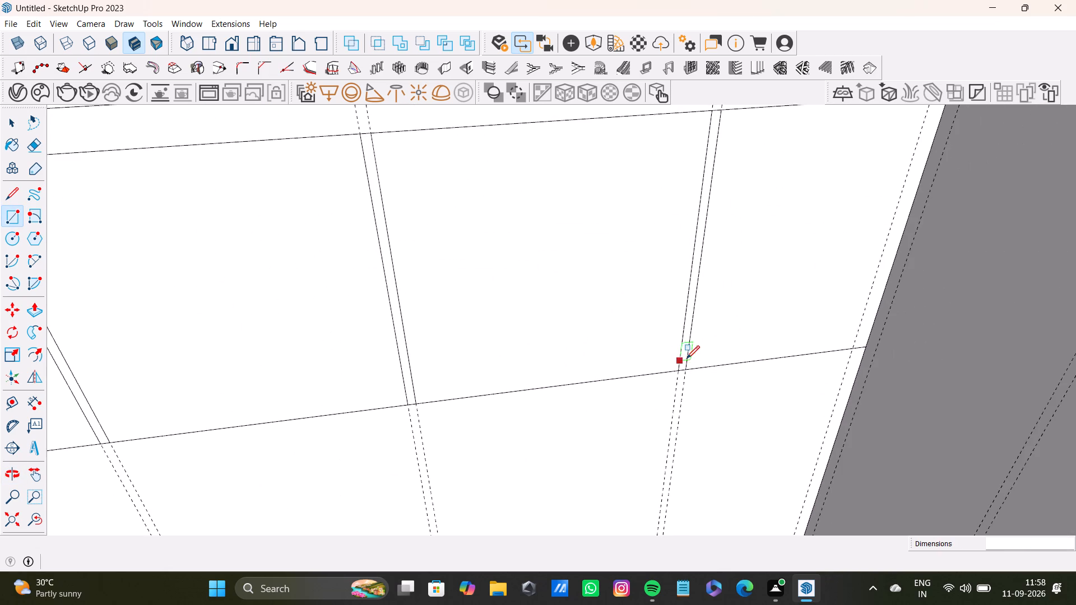
pyautogui.scroll(-4, 690, 357)
pyautogui.press('space')
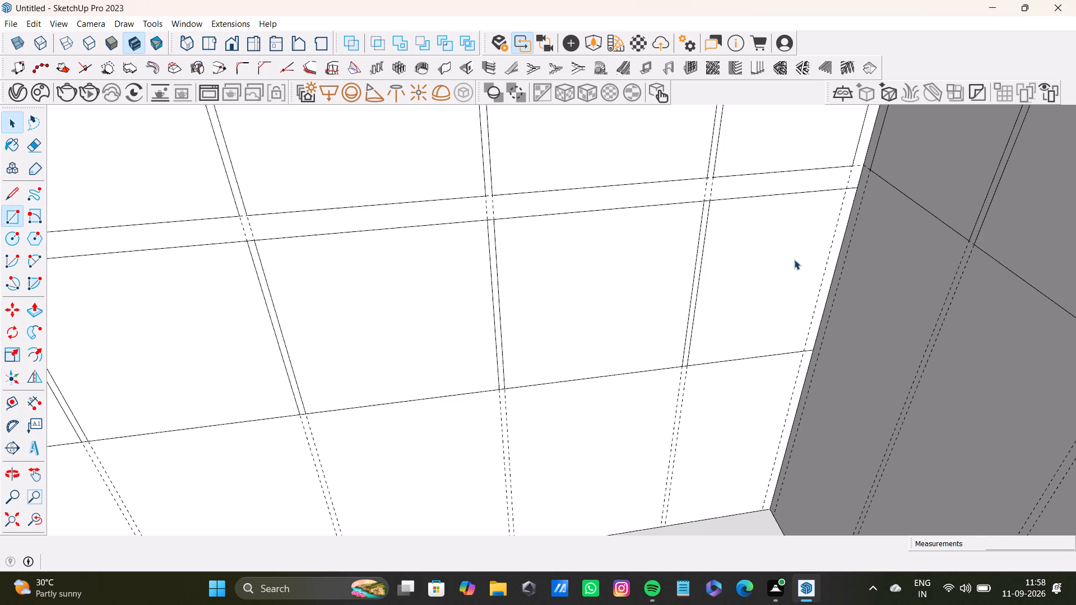
# Draw a line along the vertical guide beside the room corner, from the wide back-wall rectangle's top edge to its bottom edge.
pyautogui.press('l')
pyautogui.scroll(7, 812, 201)
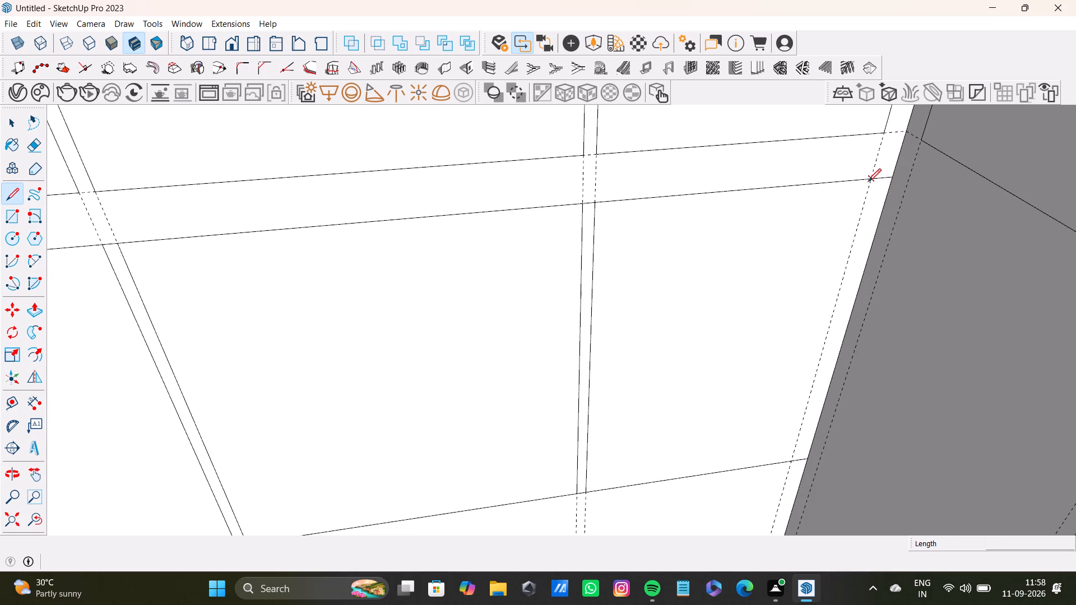
pyautogui.click(869, 181)
pyautogui.click(790, 458)
pyautogui.press('space')
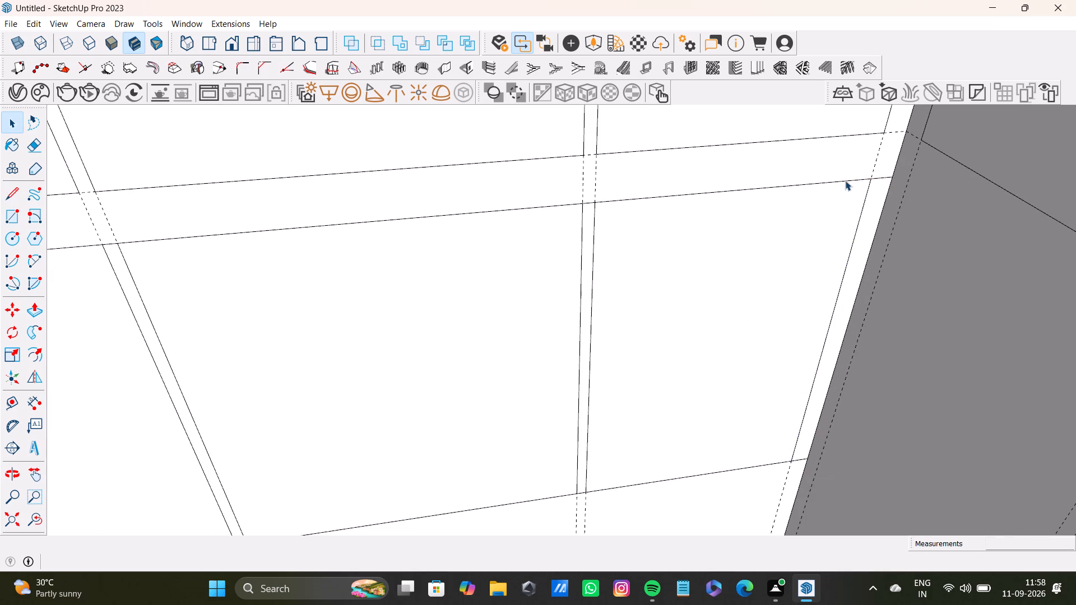
# Delete the two short top and bottom edge pieces between the new vertical line and the room corner.
pyautogui.scroll(6, 845, 180)
pyautogui.click(896, 178)
pyautogui.press('Delete')
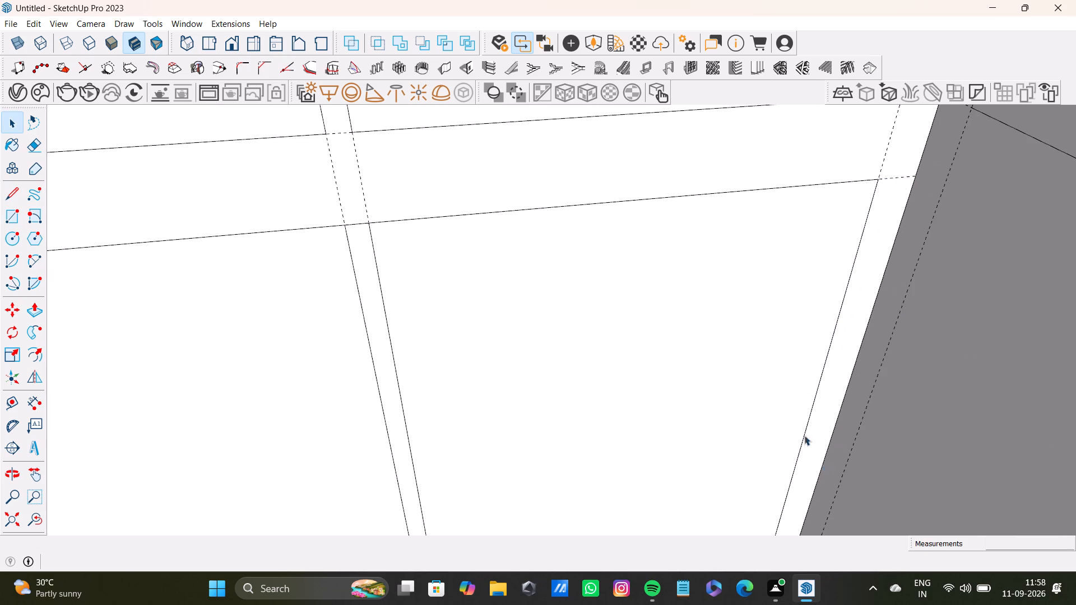
pyautogui.scroll(-9, 801, 427)
pyautogui.moveTo(797, 432); pyautogui.dragTo(795, 460, button='middle')
pyautogui.press('Delete')
pyautogui.press('Delete')
pyautogui.press('Delete')
pyautogui.press('Delete')
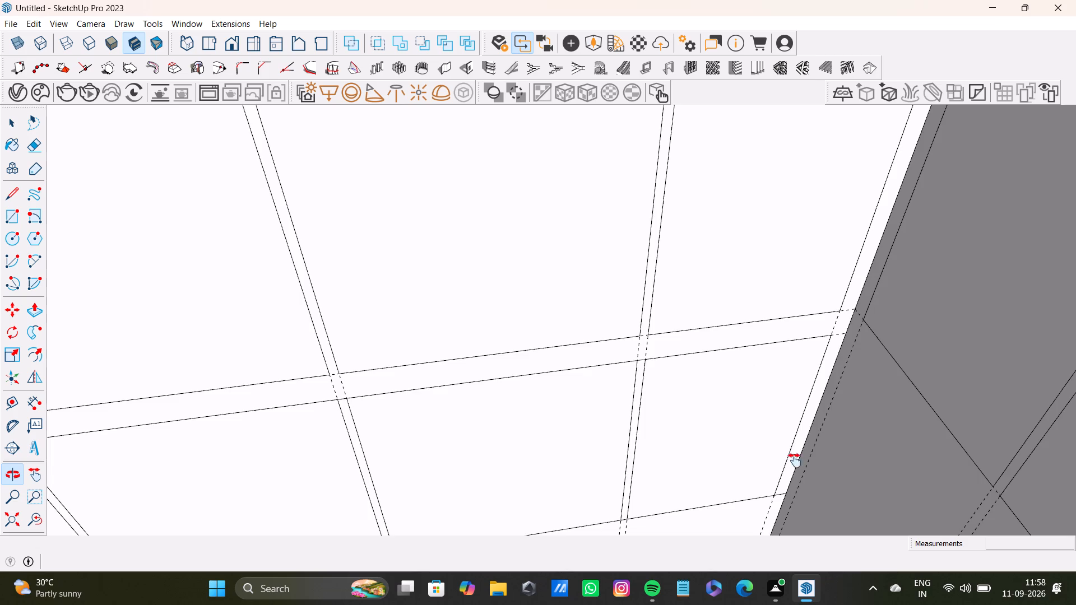
pyautogui.moveTo(795, 460); pyautogui.dragTo(783, 359, button='middle')
pyautogui.scroll(10, 782, 358)
pyautogui.press('Delete')
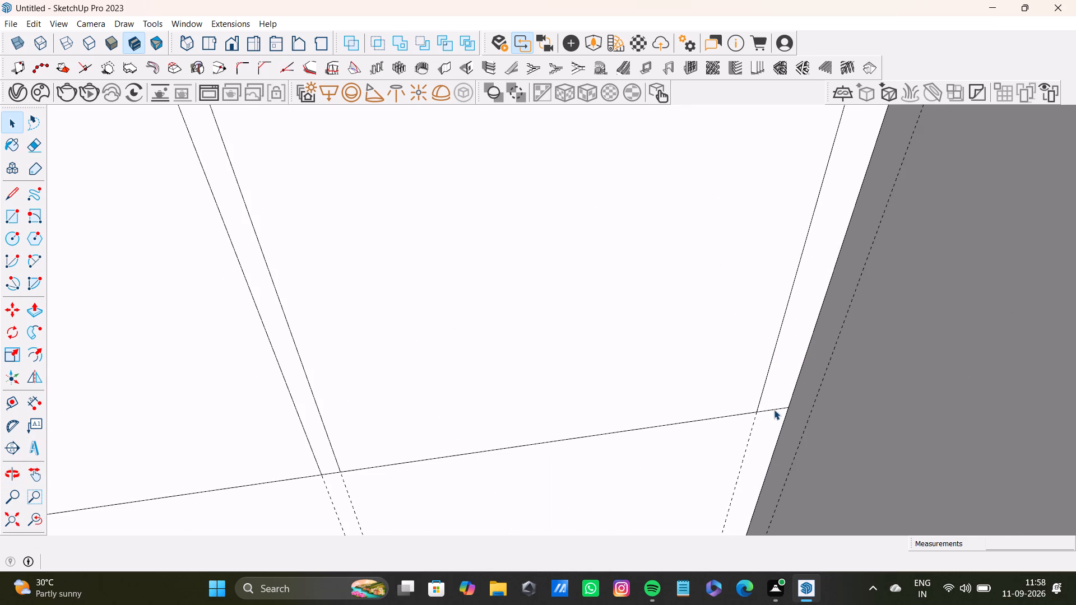
pyautogui.click(776, 409)
pyautogui.press('Delete')
# Add a horizontal guide on the adjoining side wall, 2" below the upper bays' bottom edge, level with the back-wall row's top.
pyautogui.scroll(-19, 771, 410)
pyautogui.keyDown('shift'); pyautogui.moveTo(701, 385); pyautogui.dragTo(761, 353, button='middle'); pyautogui.keyUp('shift')
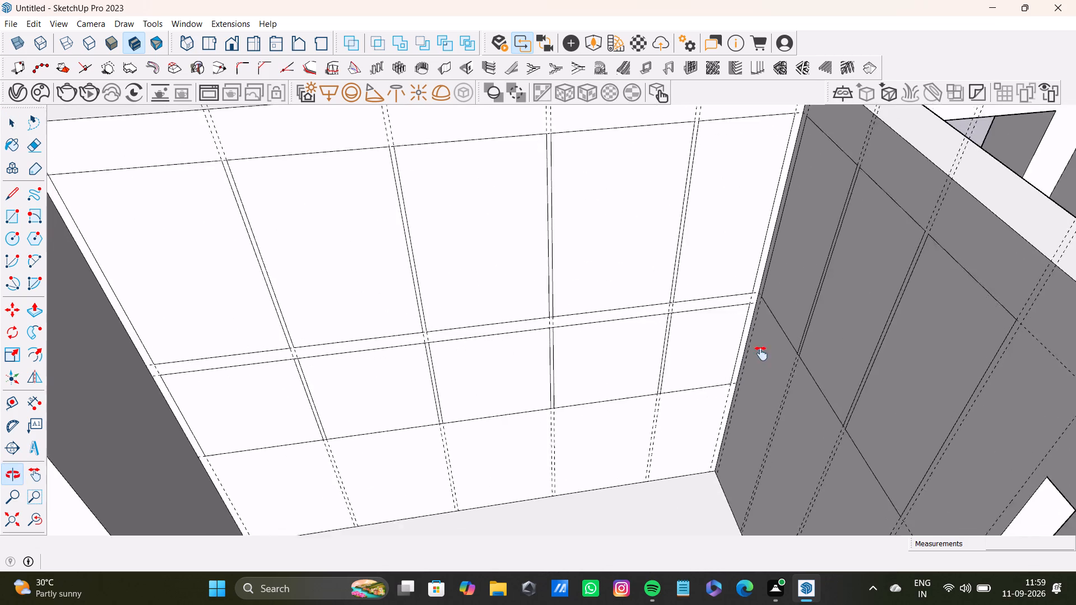
pyautogui.keyDown('shift'); pyautogui.moveTo(761, 353); pyautogui.dragTo(774, 349, button='middle'); pyautogui.keyUp('shift')
pyautogui.scroll(-5, 331, 235)
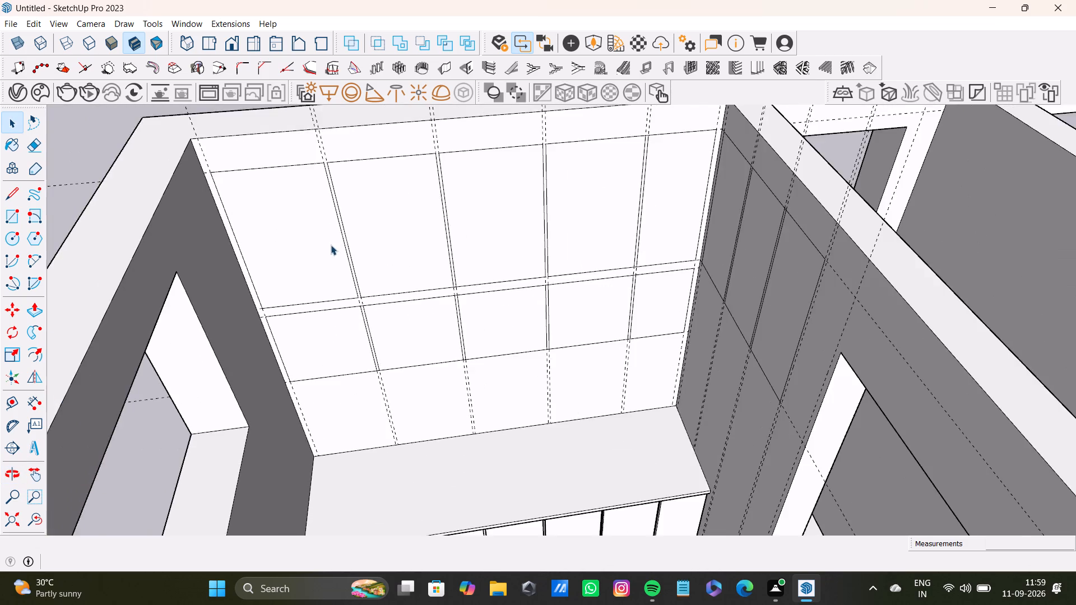
pyautogui.scroll(-1, 331, 245)
pyautogui.keyDown('shift'); pyautogui.moveTo(370, 282); pyautogui.dragTo(433, 268, button='middle'); pyautogui.keyUp('shift')
pyautogui.moveTo(490, 282); pyautogui.dragTo(607, 437, button='middle')
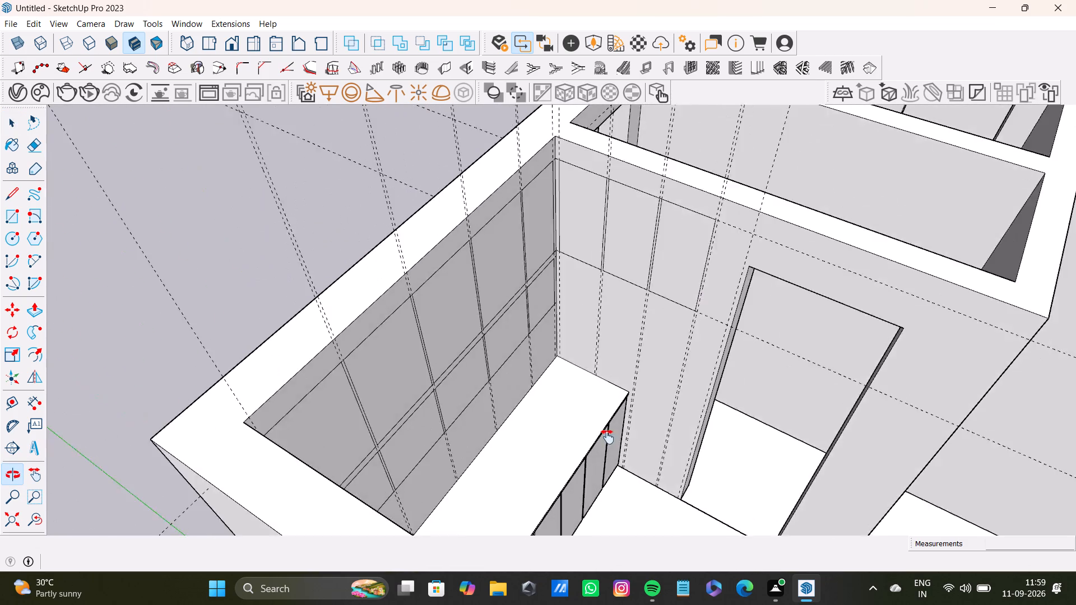
pyautogui.moveTo(607, 437); pyautogui.dragTo(601, 449, button='middle')
pyautogui.scroll(11, 485, 345)
pyautogui.moveTo(526, 350); pyautogui.dragTo(518, 285, button='middle')
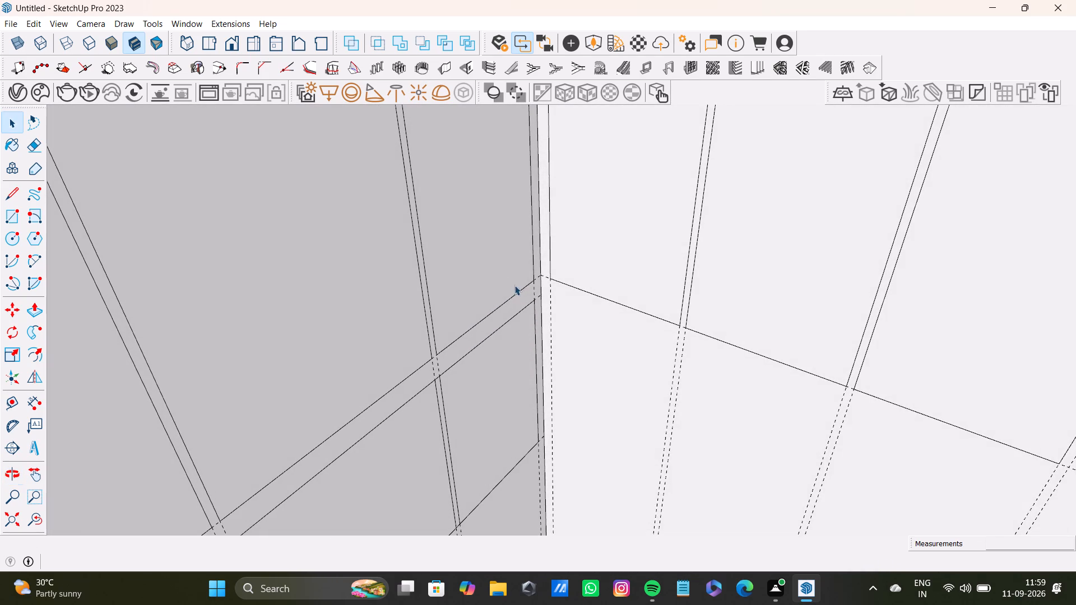
pyautogui.press('t')
pyautogui.scroll(-4, 594, 295)
pyautogui.scroll(14, 586, 296)
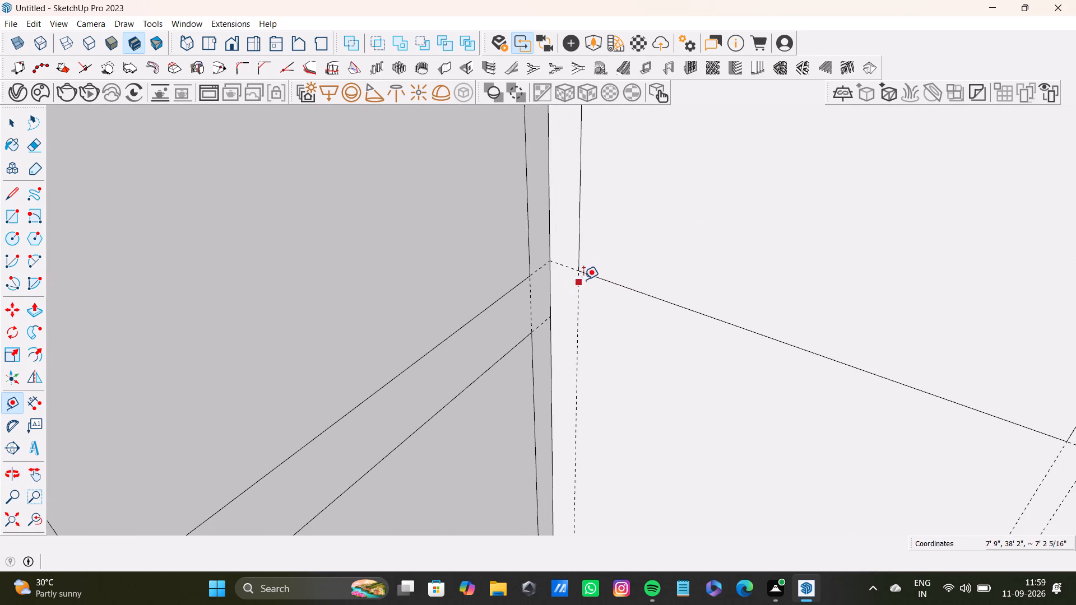
pyautogui.click(597, 279)
pyautogui.click(552, 314)
pyautogui.scroll(-2, 563, 347)
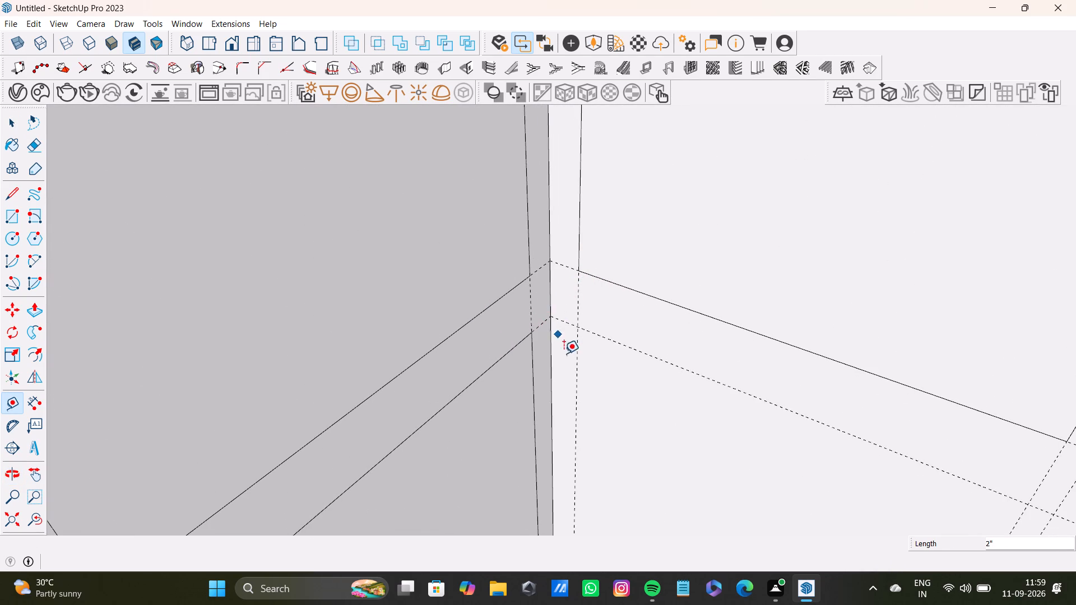
# Add a second horizontal side-wall guide 1' 5 1/4" below the first, level with the bottom of the back-wall middle row.
pyautogui.scroll(-5, 564, 353)
pyautogui.keyDown('shift'); pyautogui.moveTo(585, 378); pyautogui.dragTo(553, 197, button='middle'); pyautogui.keyUp('shift')
pyautogui.scroll(3, 555, 208)
pyautogui.click(603, 169)
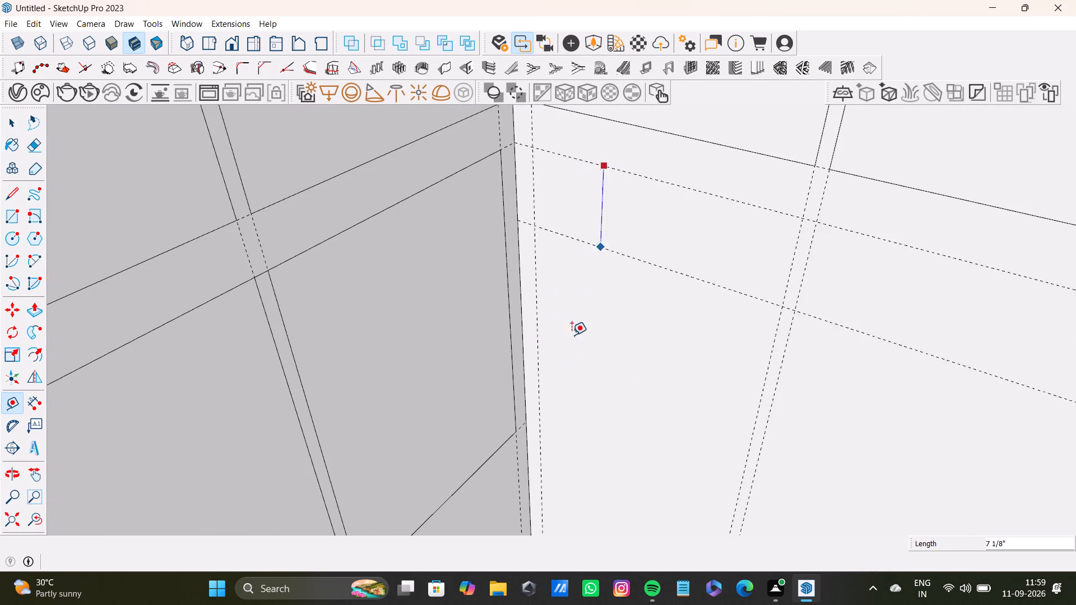
pyautogui.scroll(-3, 560, 387)
pyautogui.scroll(1, 541, 408)
pyautogui.keyDown('shift'); pyautogui.moveTo(541, 402); pyautogui.dragTo(546, 333, button='middle'); pyautogui.keyUp('shift')
pyautogui.scroll(3, 529, 367)
pyautogui.moveTo(531, 373); pyautogui.dragTo(467, 274, button='middle')
pyautogui.scroll(3, 559, 377)
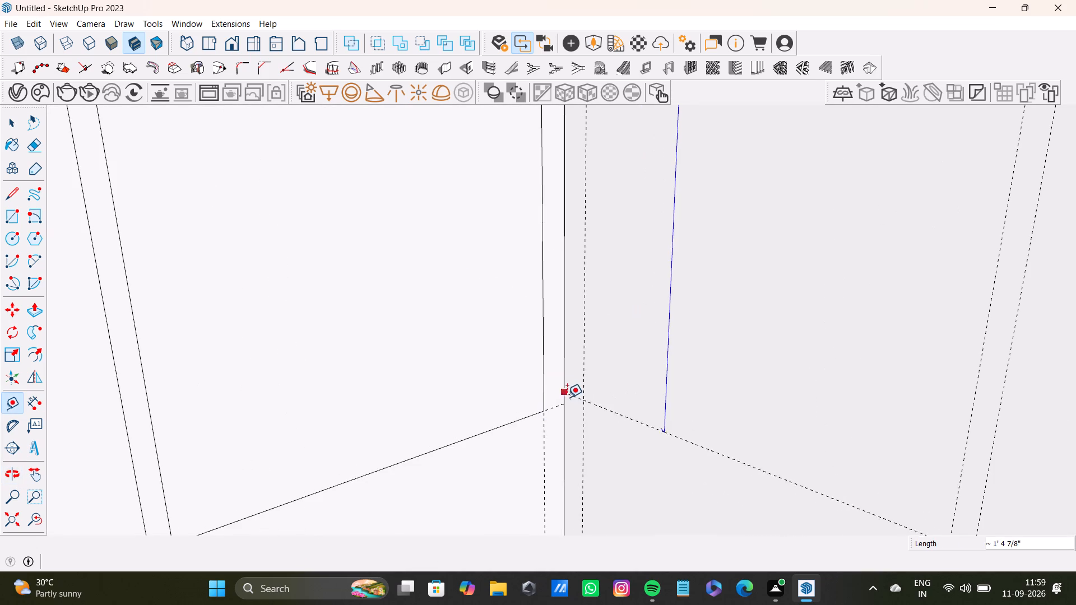
pyautogui.click(564, 406)
# Draw a 3' 1" by 1' 5 1/4" rectangle across the side wall's three bays, between the two new horizontal guides.
pyautogui.scroll(-18, 609, 417)
pyautogui.keyDown('shift'); pyautogui.scroll(1, 602, 409); pyautogui.keyUp('shift')
pyautogui.keyDown('shift'); pyautogui.middleClick(597, 401); pyautogui.keyUp('shift')
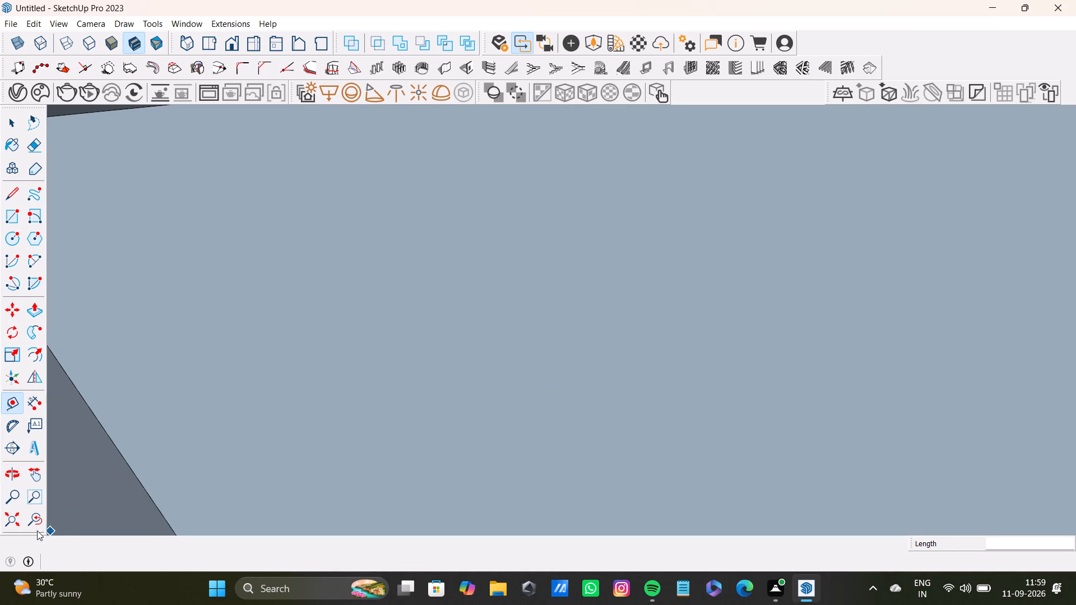
pyautogui.click(36, 525)
pyautogui.click(14, 525)
pyautogui.moveTo(330, 455); pyautogui.dragTo(637, 584, button='middle')
pyautogui.scroll(3, 290, 336)
pyautogui.keyDown('shift'); pyautogui.moveTo(274, 332); pyautogui.dragTo(680, 450, button='middle'); pyautogui.keyUp('shift')
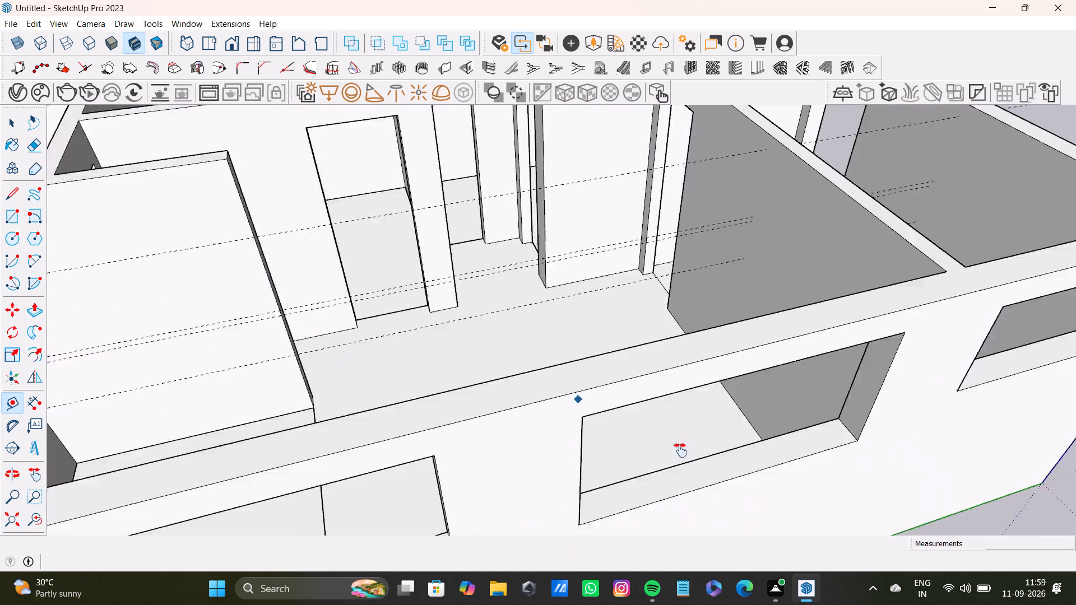
pyautogui.keyDown('shift'); pyautogui.moveTo(680, 450); pyautogui.dragTo(694, 482, button='middle'); pyautogui.keyUp('shift')
pyautogui.moveTo(593, 429); pyautogui.dragTo(420, 480, button='middle')
pyautogui.keyDown('shift'); pyautogui.moveTo(335, 415); pyautogui.dragTo(589, 440, button='middle'); pyautogui.keyUp('shift')
pyautogui.scroll(6, 467, 391)
pyautogui.keyDown('shift'); pyautogui.moveTo(235, 327); pyautogui.dragTo(259, 325, button='middle'); pyautogui.keyUp('shift')
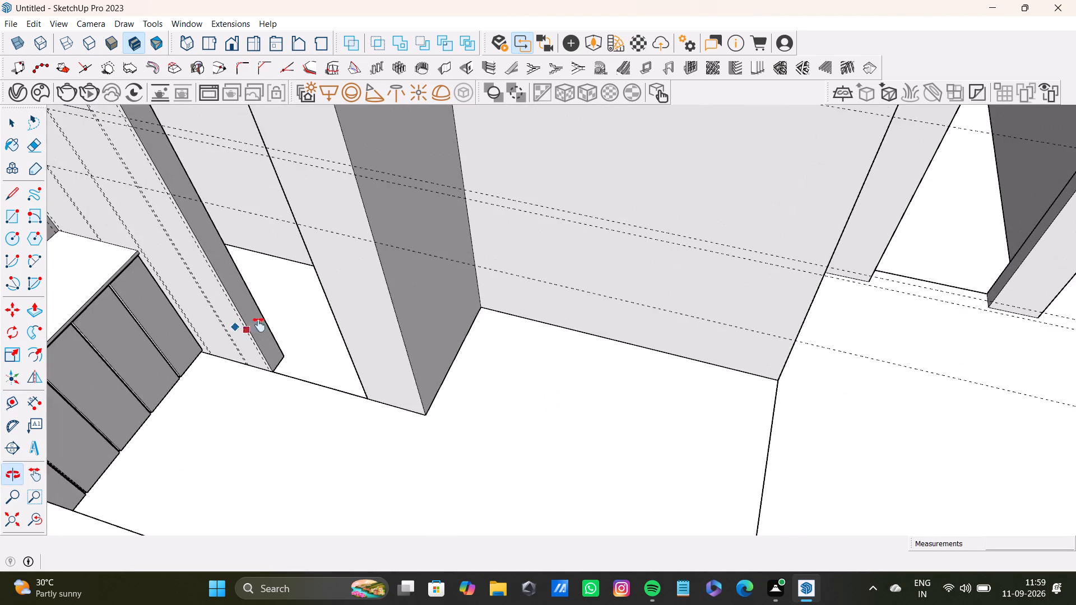
pyautogui.keyDown('shift'); pyautogui.moveTo(259, 325); pyautogui.dragTo(500, 357, button='middle'); pyautogui.keyUp('shift')
pyautogui.scroll(6, 446, 266)
pyautogui.keyDown('shift'); pyautogui.moveTo(365, 241); pyautogui.dragTo(486, 447, button='middle'); pyautogui.keyUp('shift')
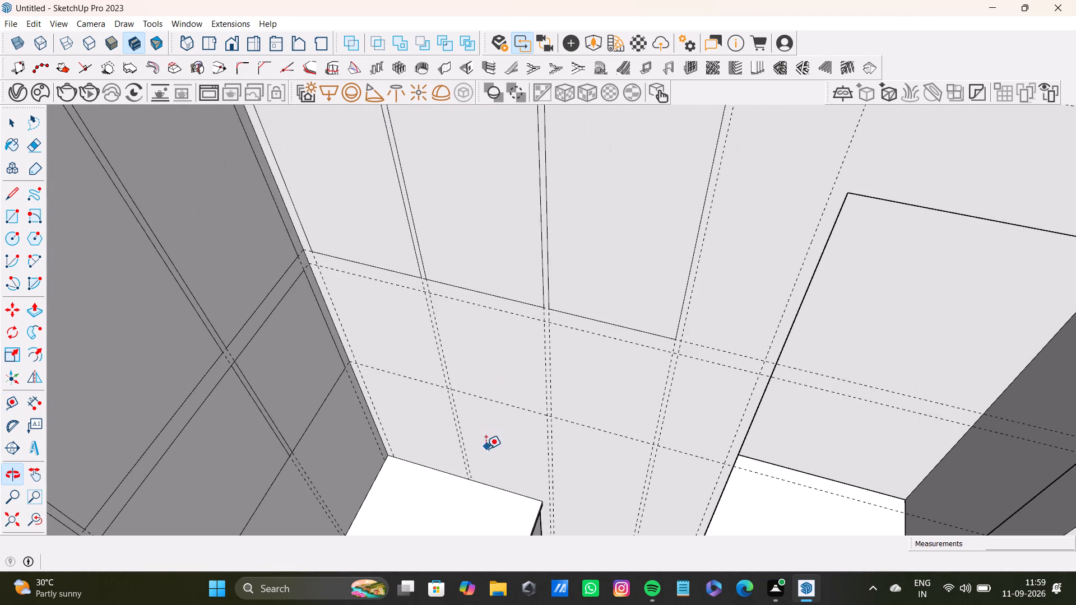
pyautogui.moveTo(495, 455); pyautogui.dragTo(520, 440, button='middle')
pyautogui.scroll(4, 350, 268)
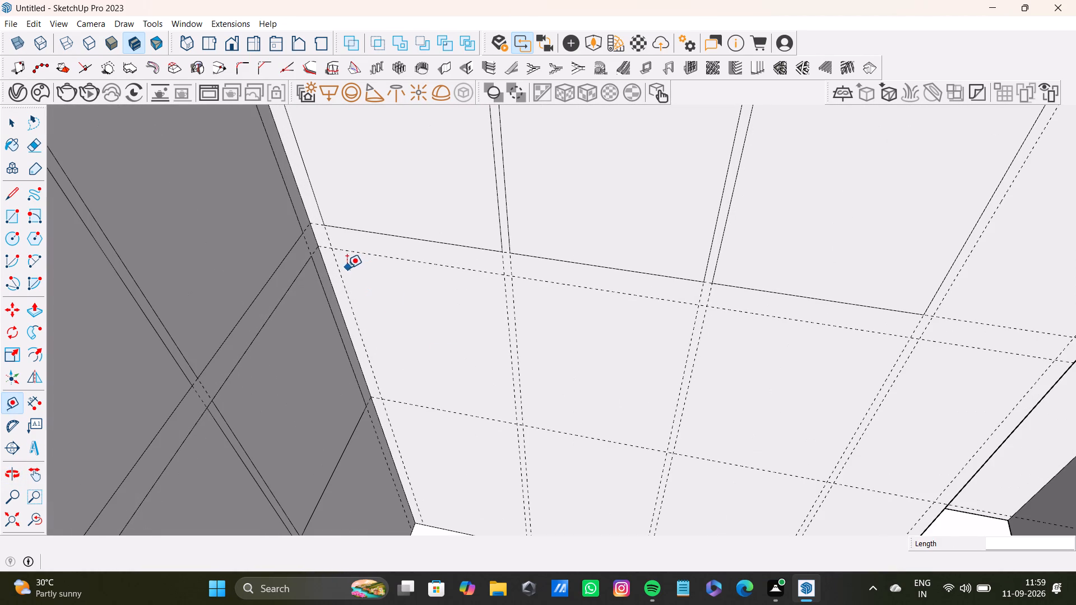
pyautogui.press('r')
pyautogui.scroll(3, 341, 248)
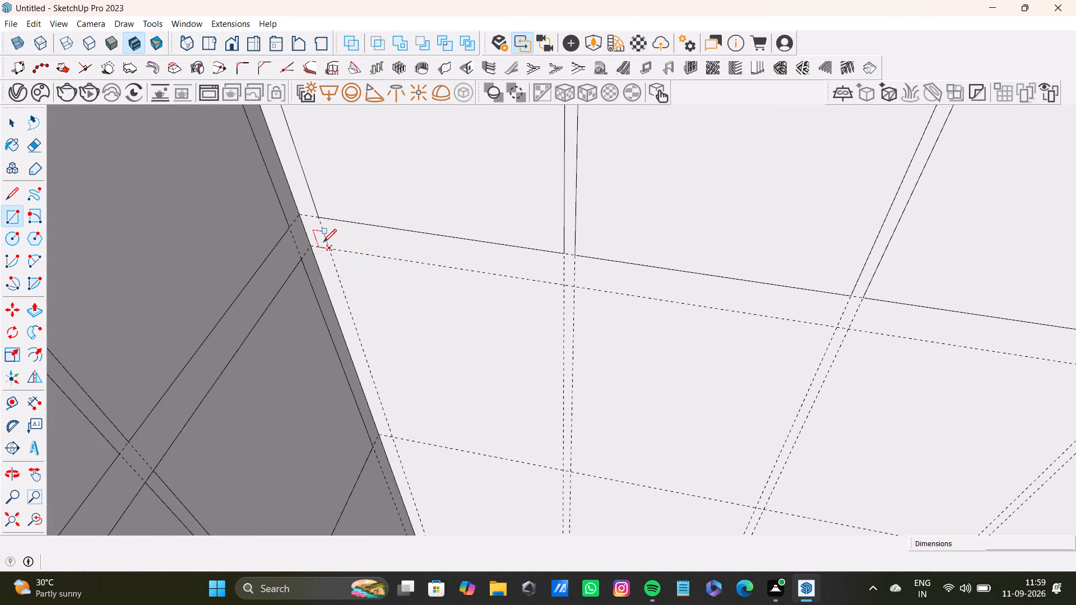
pyautogui.click(329, 250)
pyautogui.scroll(-3, 564, 380)
pyautogui.moveTo(664, 402); pyautogui.dragTo(531, 291, button='middle')
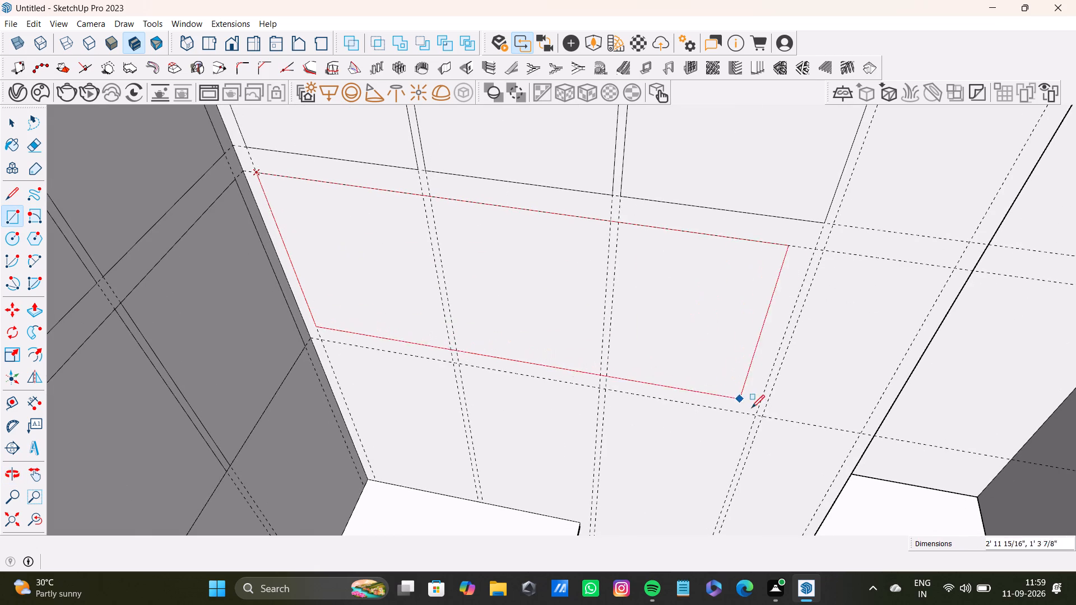
pyautogui.click(757, 418)
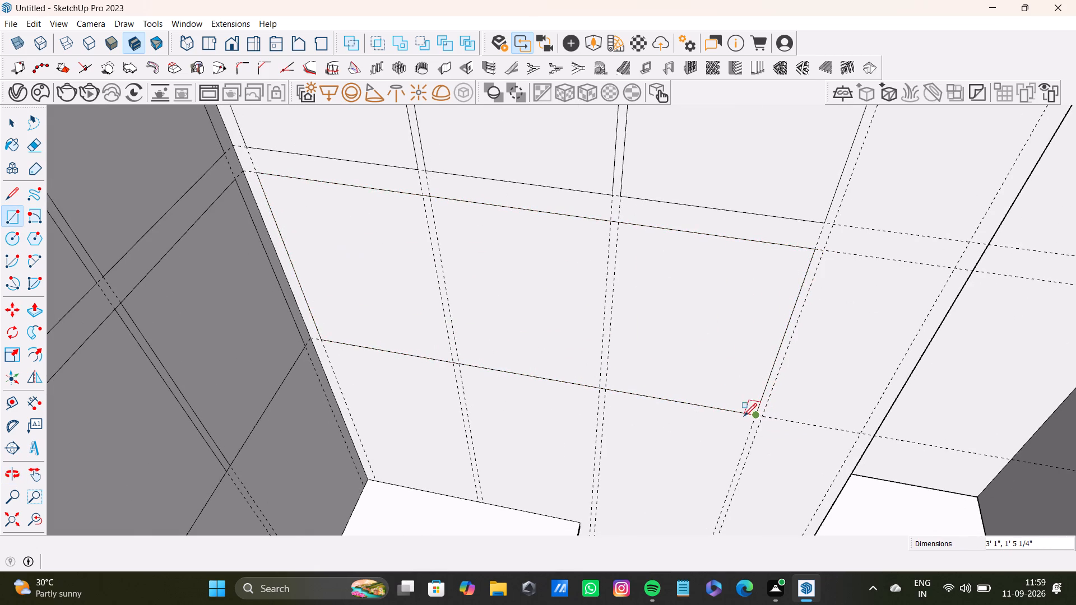
# Draw a 1/2" by 1' 5 1/4" divider rectangle in the side wall's middle row, between the corner bay and the second bay.
pyautogui.scroll(-5, 731, 416)
pyautogui.keyDown('shift'); pyautogui.moveTo(720, 418); pyautogui.dragTo(669, 483, button='middle'); pyautogui.keyUp('shift')
pyautogui.scroll(8, 419, 414)
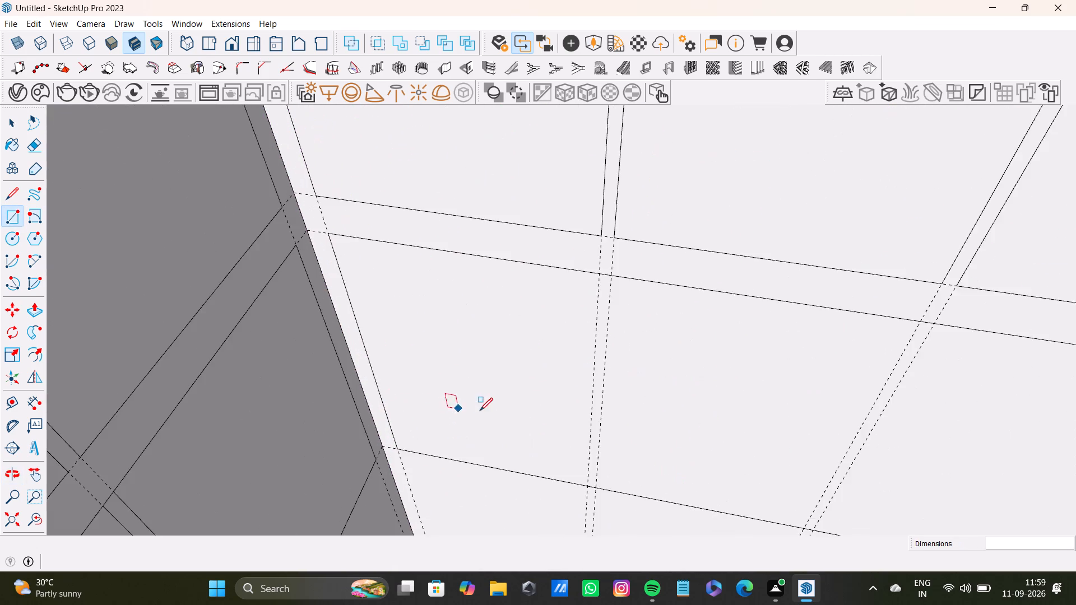
pyautogui.moveTo(480, 411); pyautogui.dragTo(489, 355, button='middle')
pyautogui.press('t')
pyautogui.press('r')
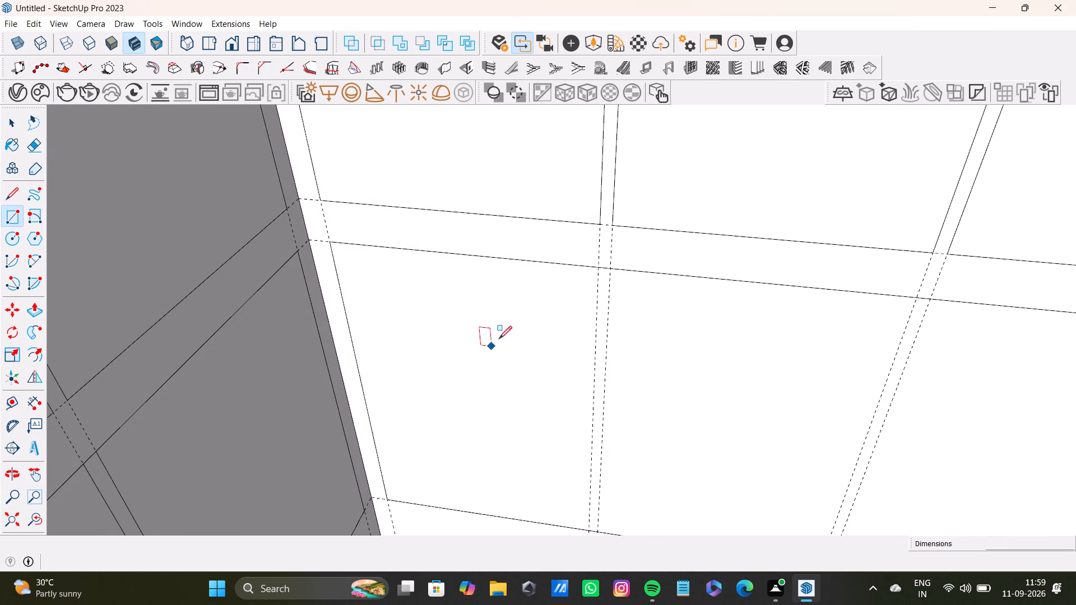
pyautogui.scroll(3, 555, 331)
pyautogui.scroll(3, 615, 271)
pyautogui.click(614, 232)
pyautogui.scroll(-3, 641, 365)
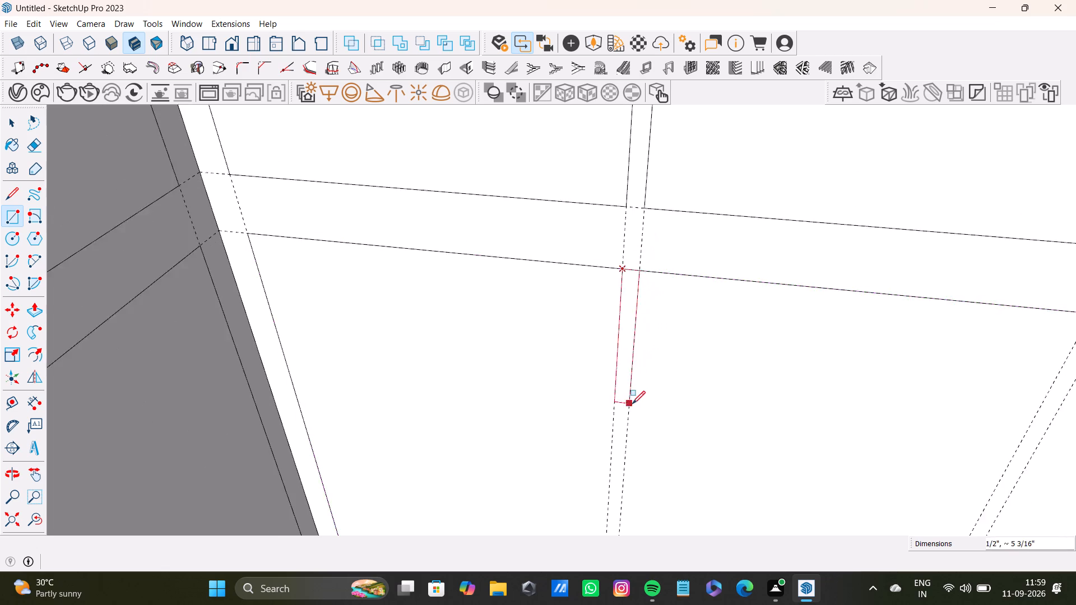
pyautogui.keyDown('shift'); pyautogui.moveTo(632, 404); pyautogui.dragTo(617, 277, button='middle'); pyautogui.keyUp('shift')
pyautogui.moveTo(595, 441); pyautogui.dragTo(598, 355, button='middle')
pyautogui.scroll(2, 595, 412)
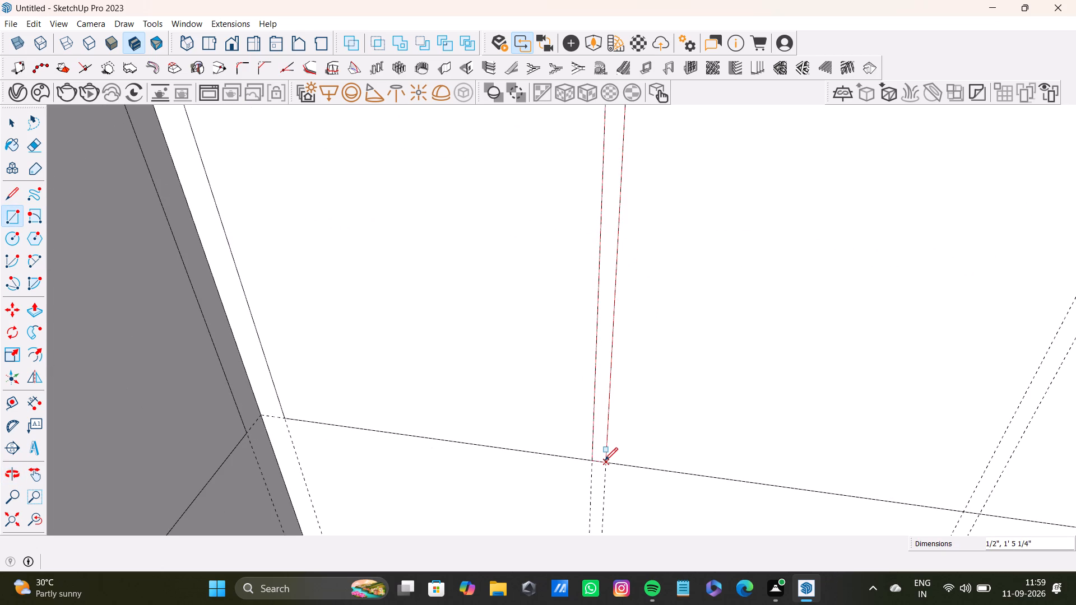
pyautogui.click(605, 460)
# Draw a matching full-height divider rectangle in the side wall's middle row, between the second and third bays.
pyautogui.scroll(-9, 601, 440)
pyautogui.keyDown('shift'); pyautogui.moveTo(630, 413); pyautogui.dragTo(526, 438, button='middle'); pyautogui.keyUp('shift')
pyautogui.scroll(6, 666, 333)
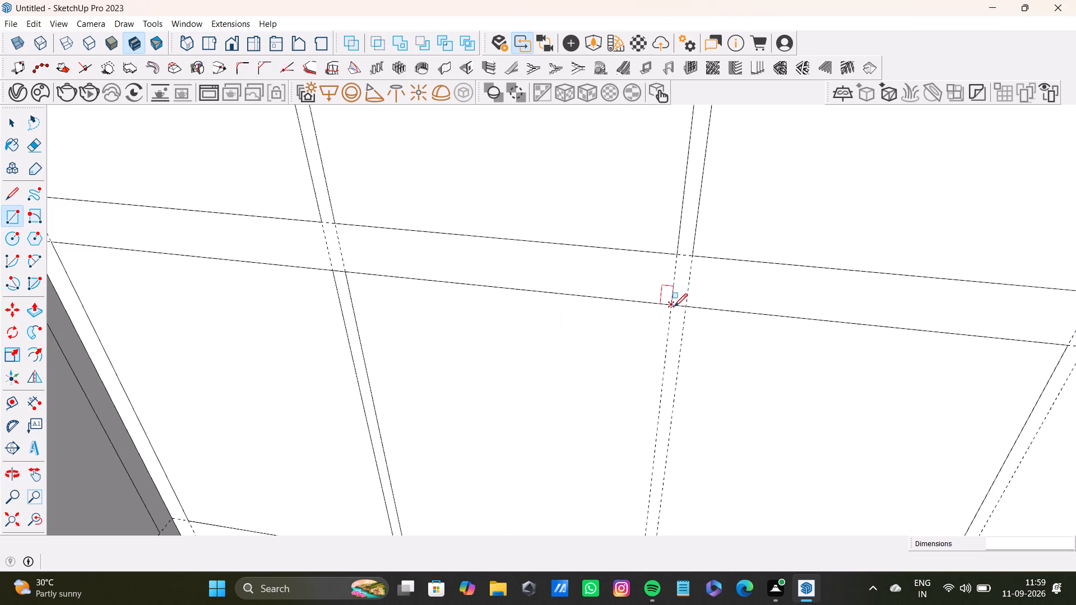
pyautogui.click(672, 306)
pyautogui.scroll(-3, 673, 365)
pyautogui.keyDown('shift'); pyautogui.moveTo(670, 385); pyautogui.dragTo(677, 255, button='middle'); pyautogui.keyUp('shift')
pyautogui.scroll(5, 650, 425)
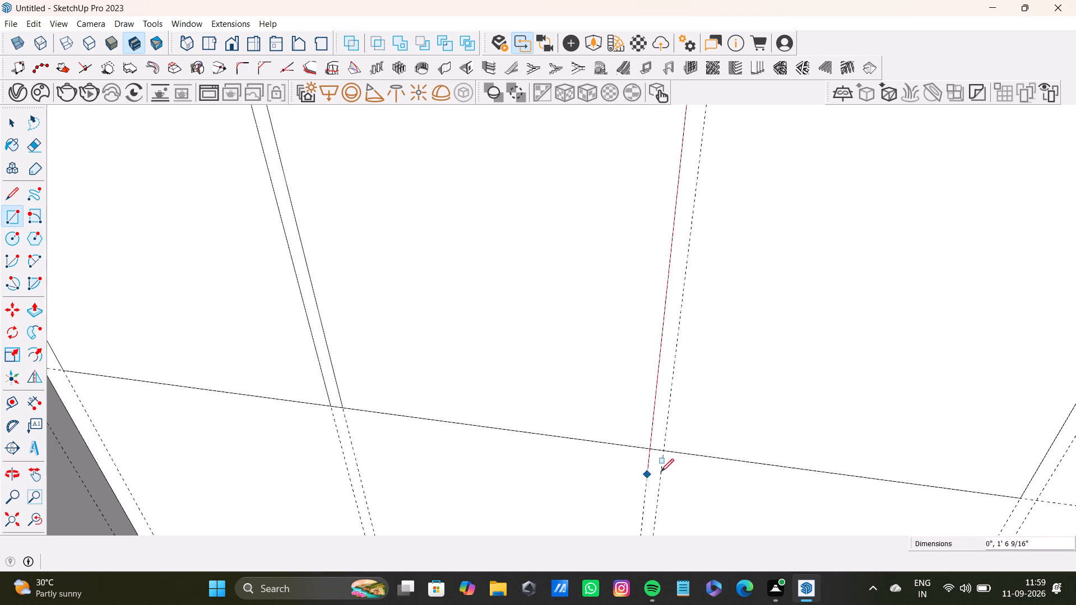
pyautogui.click(664, 451)
pyautogui.scroll(-9, 676, 412)
pyautogui.keyDown('shift'); pyautogui.moveTo(716, 371); pyautogui.dragTo(517, 383, button='middle'); pyautogui.keyUp('shift')
pyautogui.scroll(2, 652, 322)
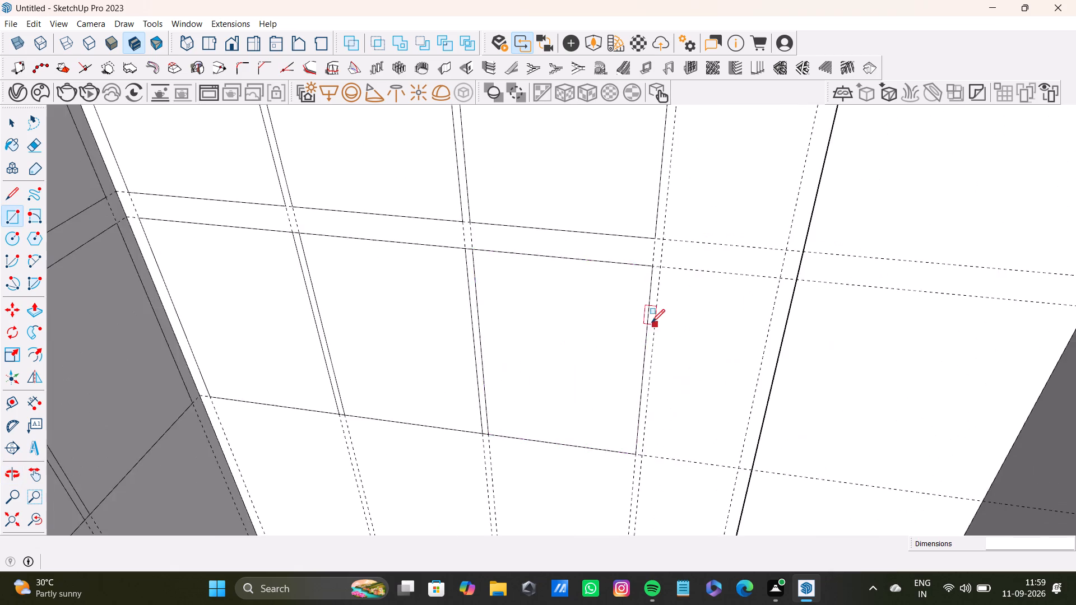
pyautogui.scroll(2, 652, 322)
pyautogui.scroll(-13, 606, 329)
pyautogui.press('space')
# Extrude the back wall's first upper bay, next to the window wall, outward a little over 1' 2".
pyautogui.keyDown('shift'); pyautogui.moveTo(556, 351); pyautogui.dragTo(731, 370, button='middle'); pyautogui.keyUp('shift')
pyautogui.moveTo(731, 381); pyautogui.dragTo(451, 483, button='middle')
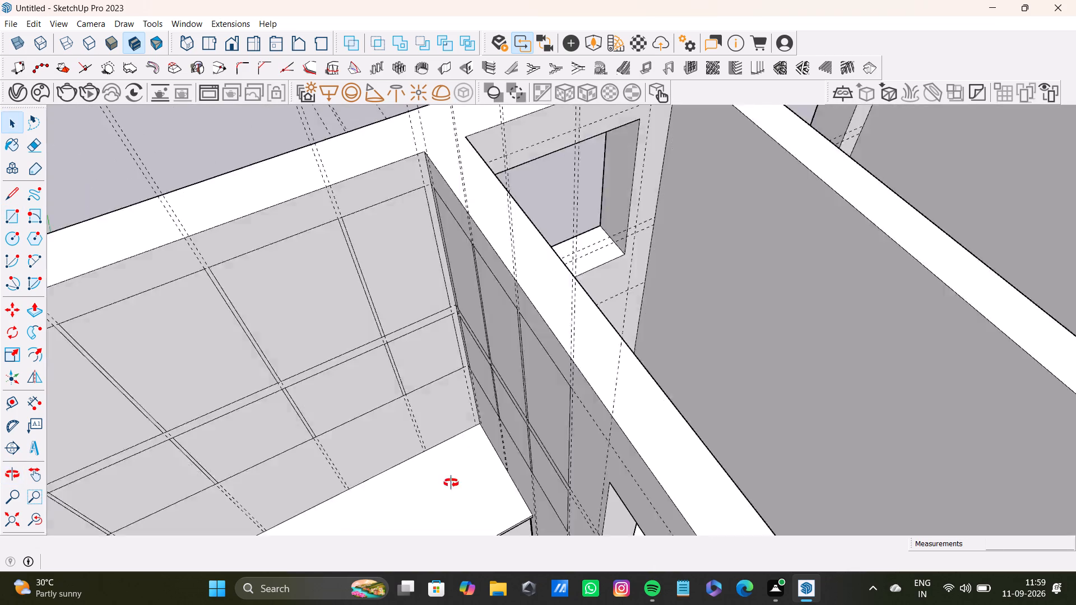
pyautogui.moveTo(451, 483); pyautogui.dragTo(450, 482, button='middle')
pyautogui.scroll(-3, 411, 390)
pyautogui.keyDown('shift'); pyautogui.moveTo(361, 365); pyautogui.dragTo(616, 398, button='middle'); pyautogui.keyUp('shift')
pyautogui.moveTo(635, 408); pyautogui.dragTo(504, 384, button='middle')
pyautogui.scroll(4, 356, 311)
pyautogui.press('space')
pyautogui.click(356, 310)
pyautogui.press('p')
pyautogui.moveTo(356, 310); pyautogui.dragTo(311, 374)
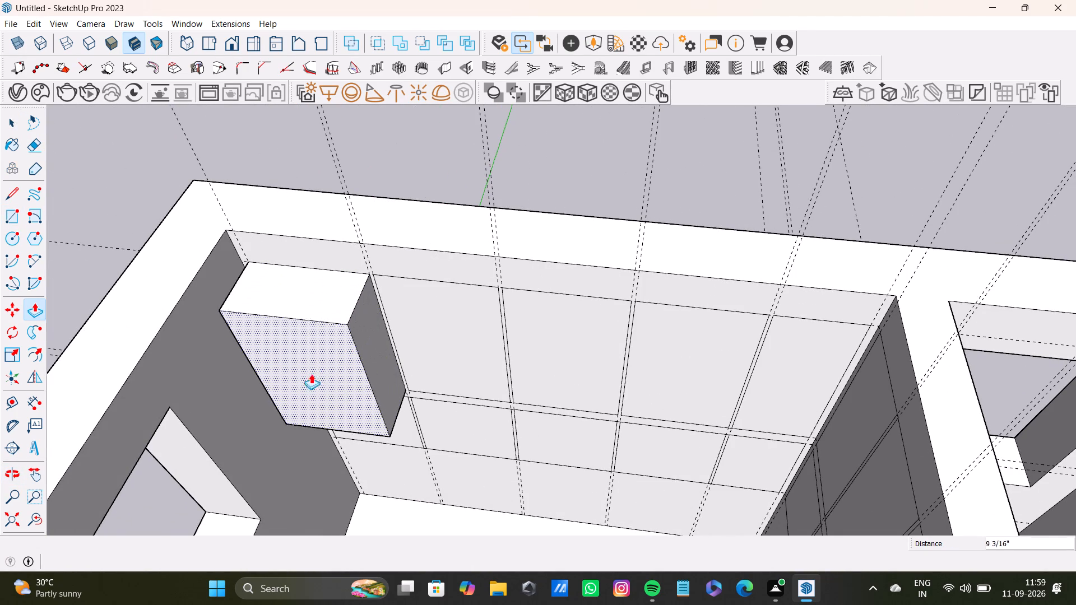
pyautogui.moveTo(311, 374); pyautogui.dragTo(298, 387)
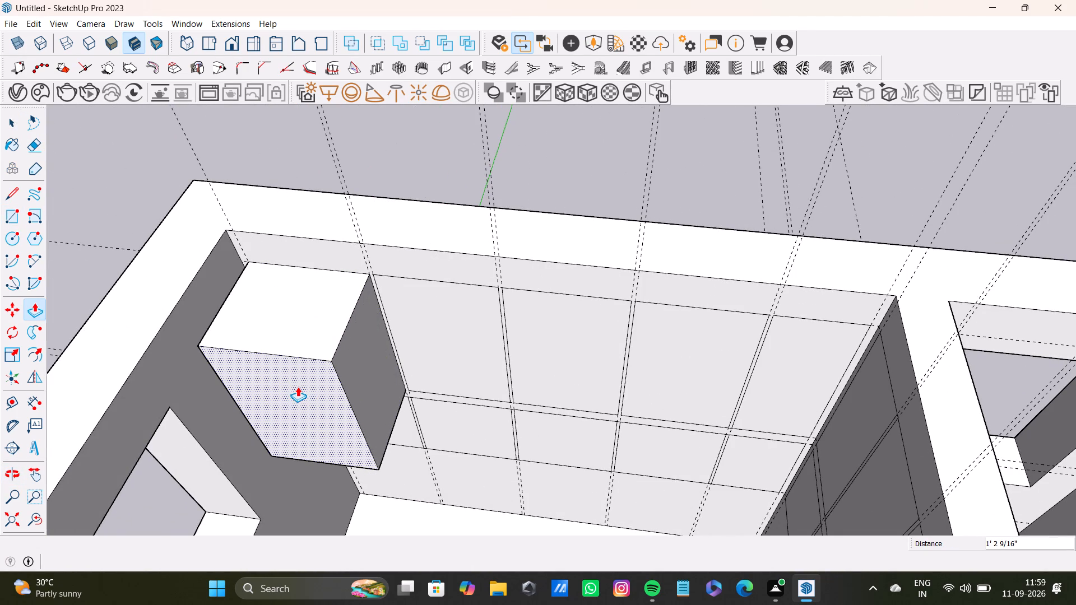
pyautogui.moveTo(298, 387); pyautogui.dragTo(295, 395)
# Push the front face of the first upper cabinet block back slightly to reduce its depth.
pyautogui.scroll(-4, 300, 395)
pyautogui.keyDown('shift'); pyautogui.moveTo(304, 401); pyautogui.dragTo(369, 342, button='middle'); pyautogui.keyUp('shift')
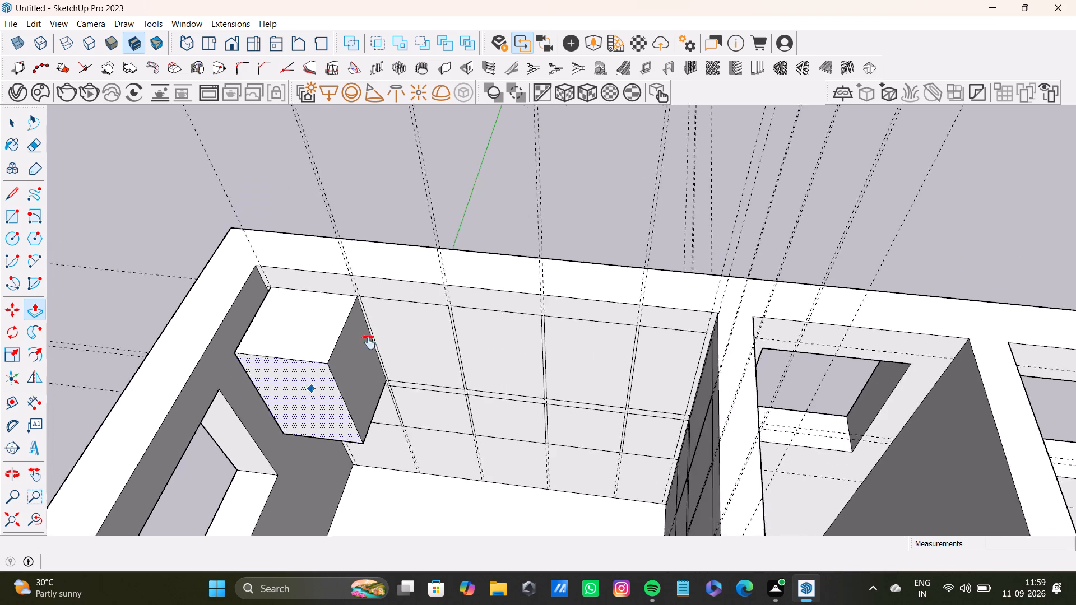
pyautogui.keyDown('shift'); pyautogui.moveTo(369, 342); pyautogui.dragTo(446, 304, button='middle'); pyautogui.keyUp('shift')
pyautogui.click(527, 263)
pyautogui.press('space')
pyautogui.write('p')
pyautogui.moveTo(527, 263); pyautogui.dragTo(470, 243)
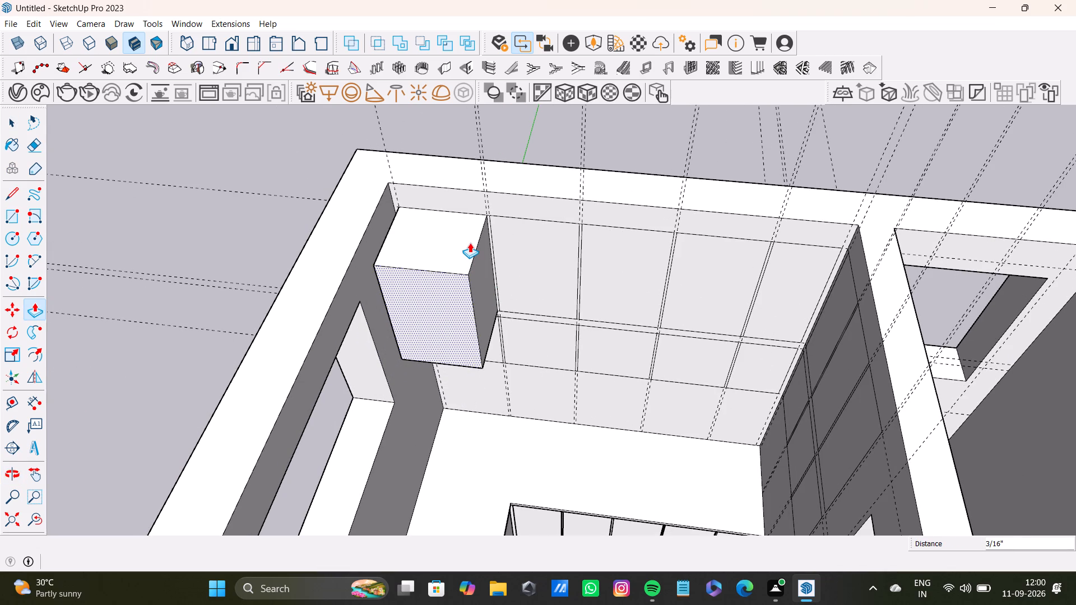
pyautogui.moveTo(470, 243); pyautogui.dragTo(470, 224)
pyautogui.press('space')
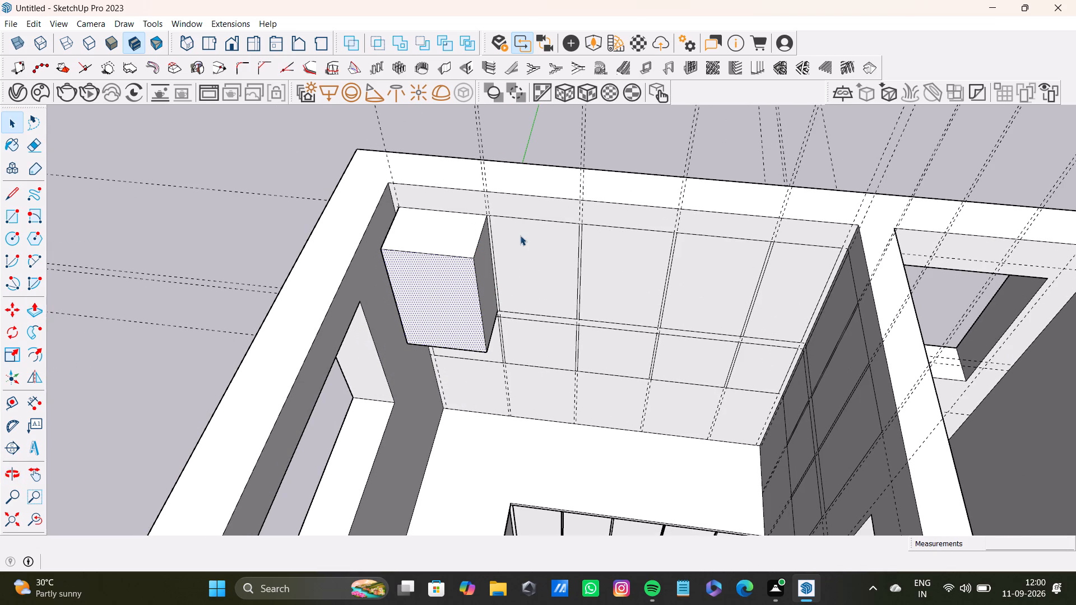
# Extrude the other four upper bays on the back wall to the same depth as the first cabinet block.
pyautogui.click(524, 240)
pyautogui.press('p')
pyautogui.moveTo(532, 252); pyautogui.dragTo(431, 282)
pyautogui.press('space')
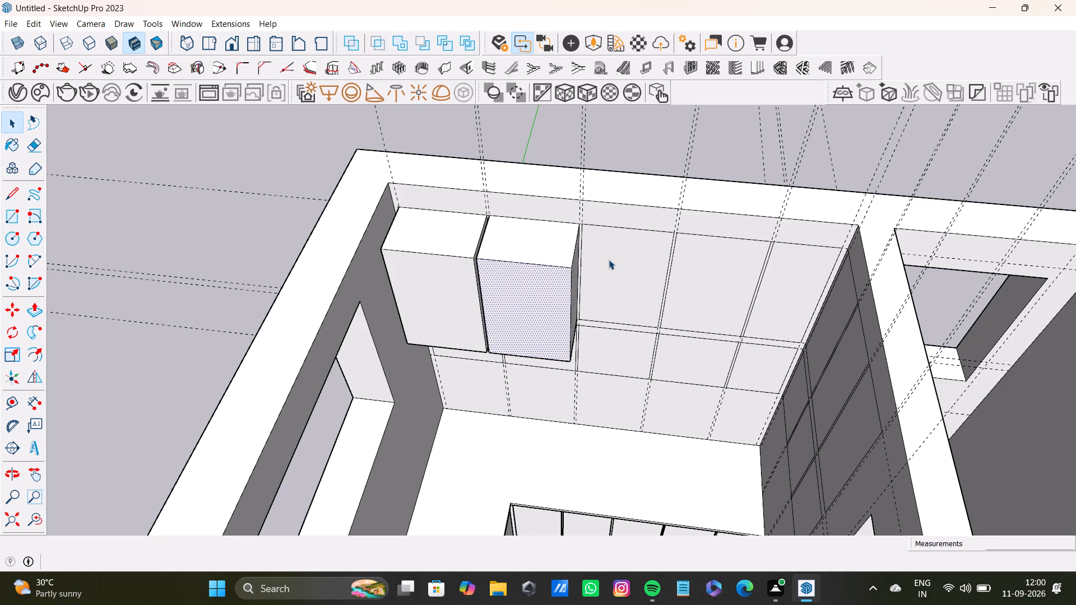
pyautogui.click(609, 259)
pyautogui.press('p')
pyautogui.moveTo(612, 261); pyautogui.dragTo(533, 291)
pyautogui.press('space')
pyautogui.click(698, 278)
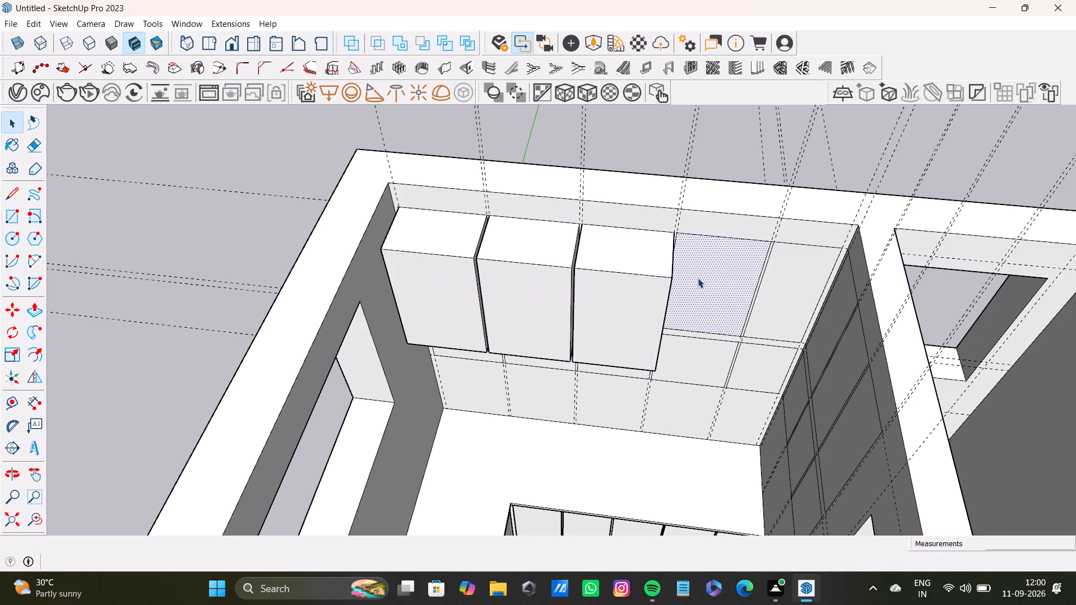
pyautogui.press('p')
pyautogui.moveTo(700, 278); pyautogui.dragTo(606, 301)
pyautogui.press('space')
pyautogui.click(794, 281)
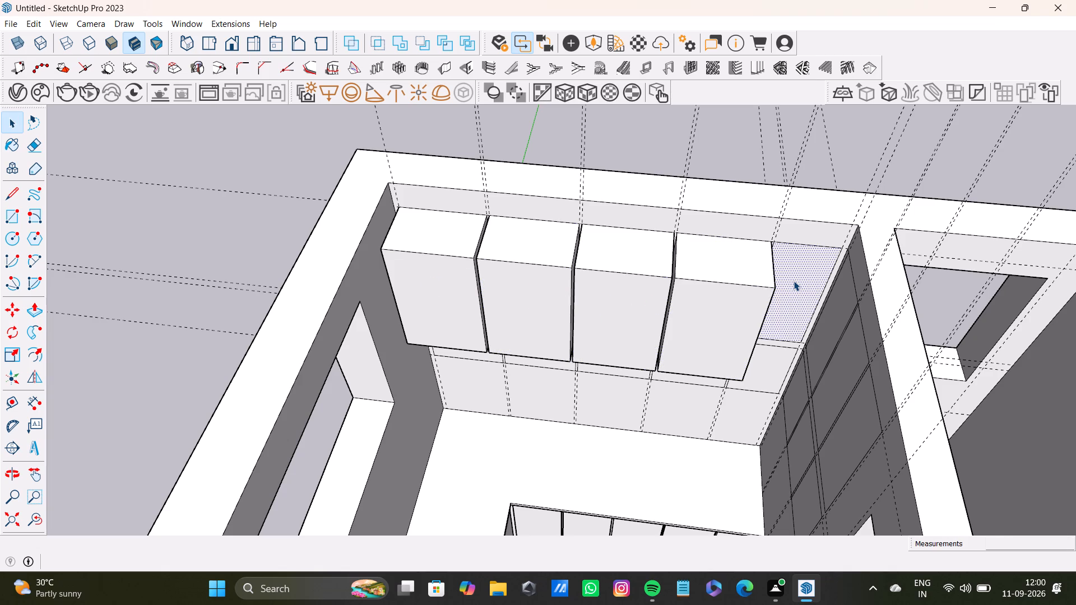
pyautogui.press('p')
pyautogui.moveTo(794, 281); pyautogui.dragTo(701, 317)
pyautogui.press('space')
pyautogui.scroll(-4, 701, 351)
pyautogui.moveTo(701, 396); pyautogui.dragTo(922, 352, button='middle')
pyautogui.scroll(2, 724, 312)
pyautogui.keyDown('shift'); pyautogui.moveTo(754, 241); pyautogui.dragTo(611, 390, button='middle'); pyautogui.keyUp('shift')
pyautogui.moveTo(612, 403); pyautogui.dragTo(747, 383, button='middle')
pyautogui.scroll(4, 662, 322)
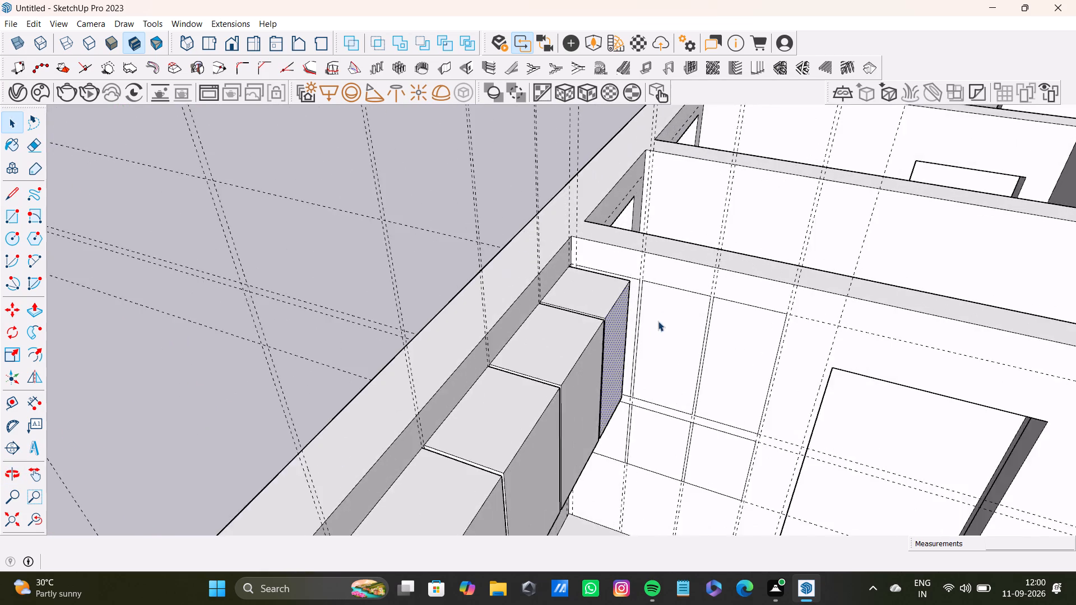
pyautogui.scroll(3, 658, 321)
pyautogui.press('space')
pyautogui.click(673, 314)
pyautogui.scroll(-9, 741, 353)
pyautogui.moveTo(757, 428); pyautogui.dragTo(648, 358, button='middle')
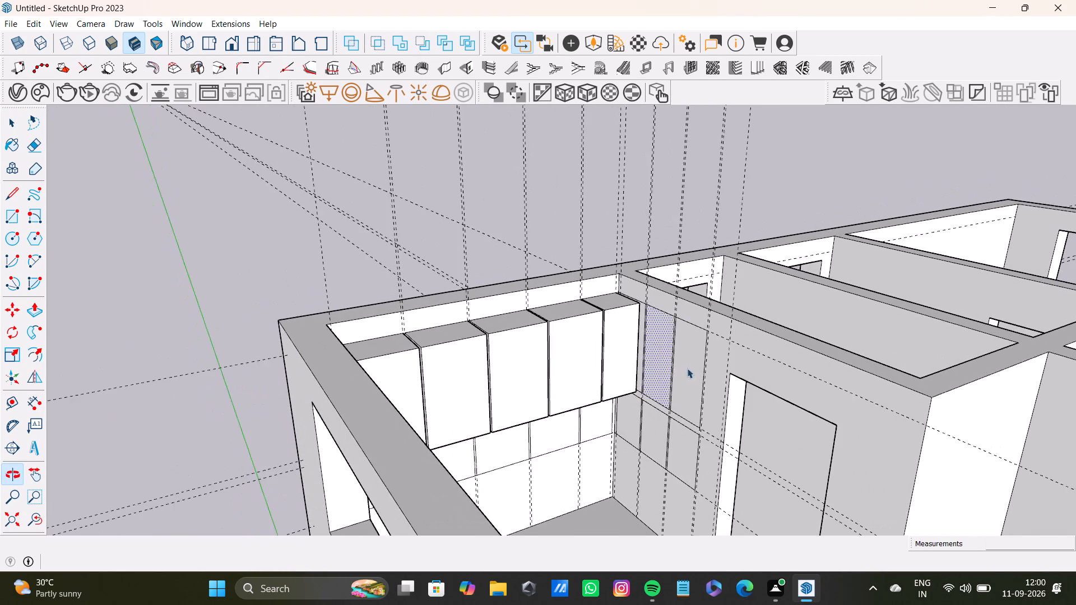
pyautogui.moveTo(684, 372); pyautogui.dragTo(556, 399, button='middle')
# Extrude the back wall's first middle-row bay, next to the window wall, about 10 3/16" and push its front back about 2 1/8".
pyautogui.scroll(-3, 530, 402)
pyautogui.scroll(-3, 484, 427)
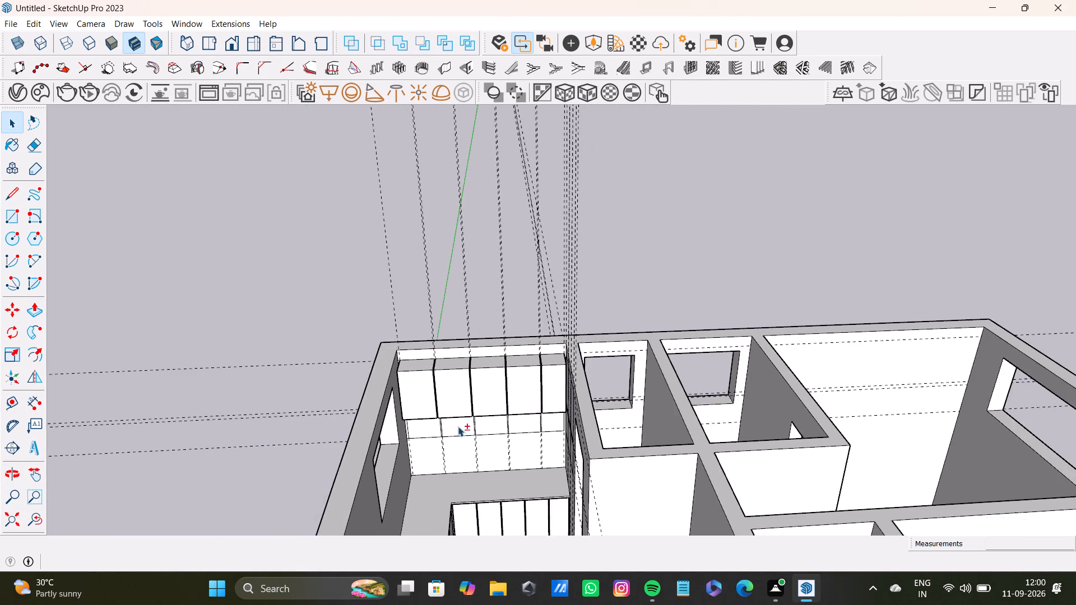
pyautogui.keyDown('shift'); pyautogui.moveTo(456, 424); pyautogui.dragTo(503, 395, button='middle'); pyautogui.keyUp('shift')
pyautogui.scroll(12, 485, 399)
pyautogui.moveTo(480, 393); pyautogui.dragTo(469, 293, button='middle')
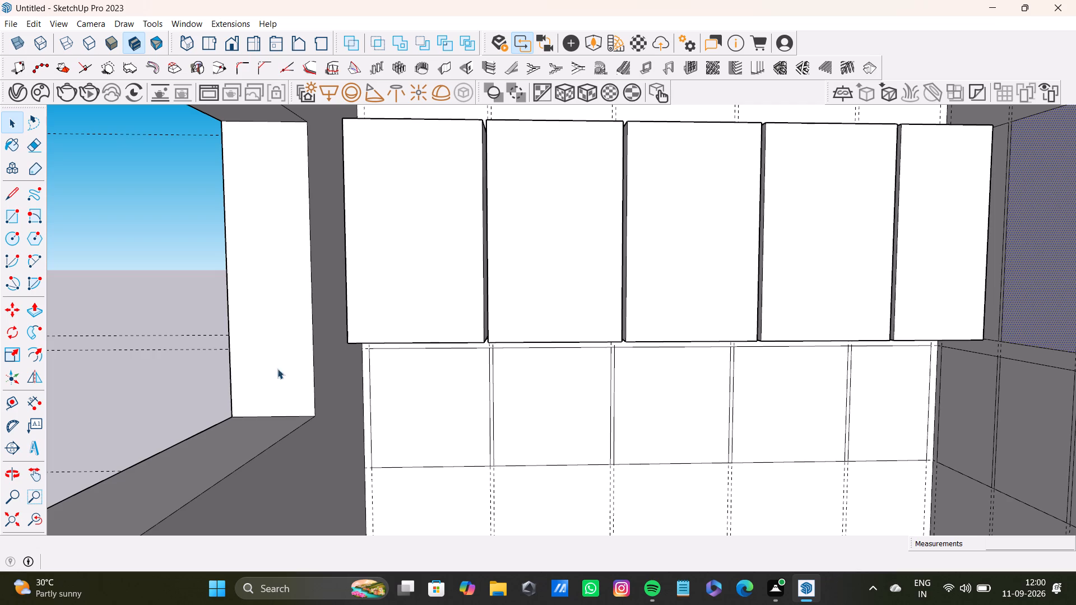
pyautogui.click(407, 408)
pyautogui.doubleClick(421, 427)
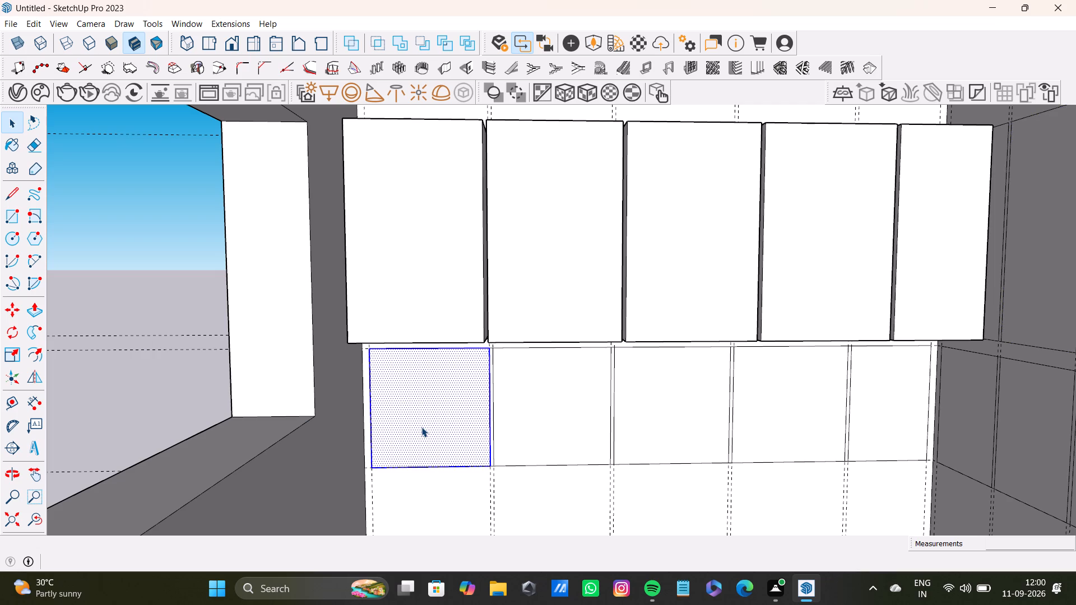
pyautogui.press('p')
pyautogui.moveTo(420, 416); pyautogui.dragTo(388, 388)
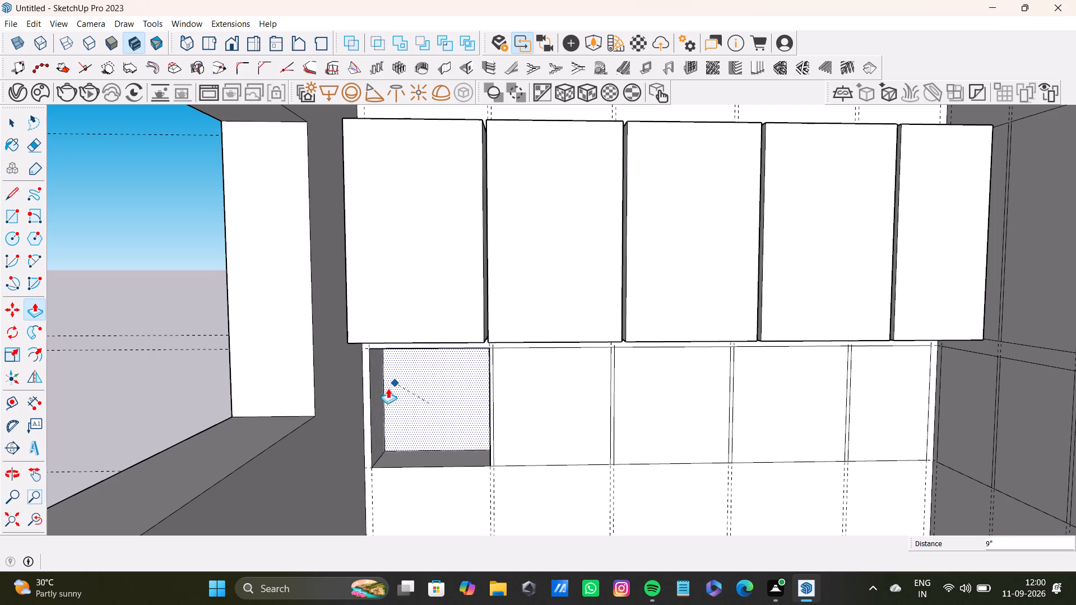
pyautogui.moveTo(388, 388); pyautogui.dragTo(379, 402)
pyautogui.moveTo(419, 395); pyautogui.dragTo(267, 421, button='middle')
pyautogui.scroll(3, 461, 355)
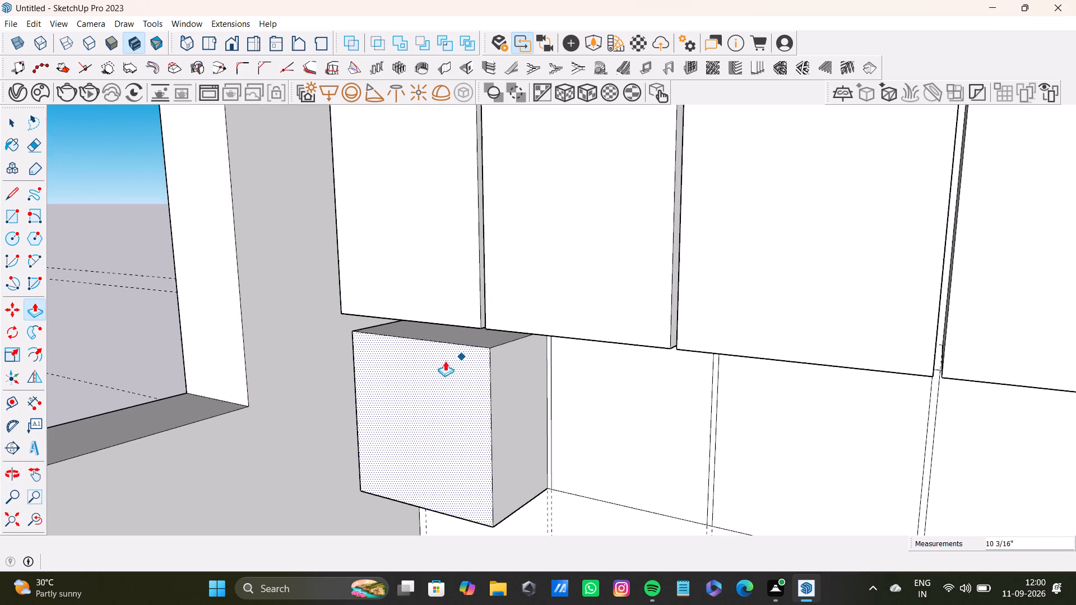
pyautogui.scroll(5, 445, 361)
pyautogui.moveTo(418, 359); pyautogui.dragTo(322, 339, button='middle')
pyautogui.moveTo(415, 381); pyautogui.dragTo(440, 374)
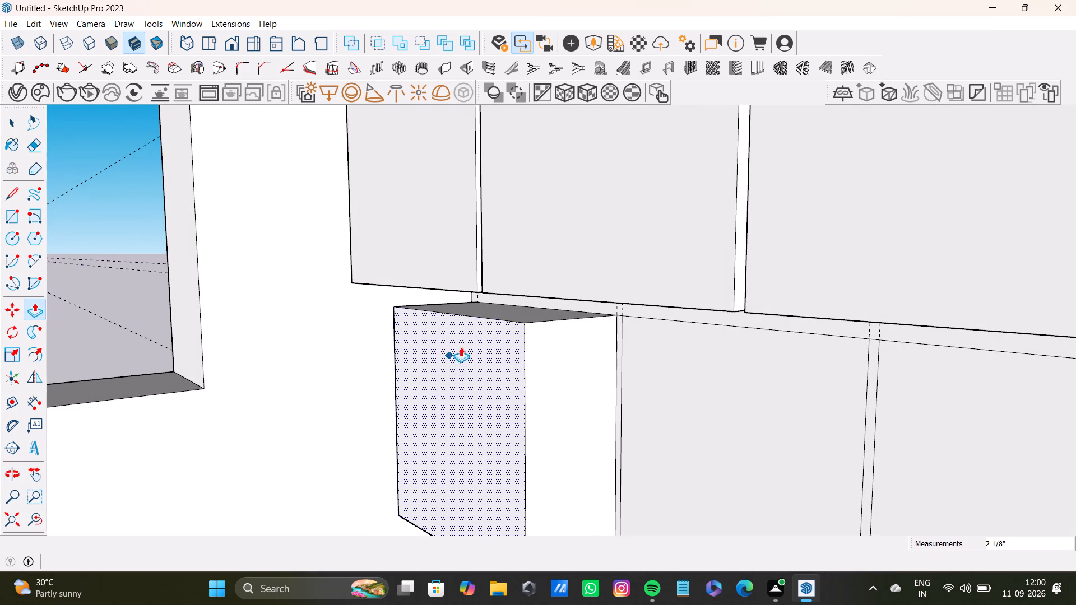
pyautogui.press('space')
# Raise the top face of the first middle-row block about 1 7/16" toward the underside of the upper cabinets.
pyautogui.scroll(4, 470, 336)
pyautogui.click(546, 298)
pyautogui.press('p')
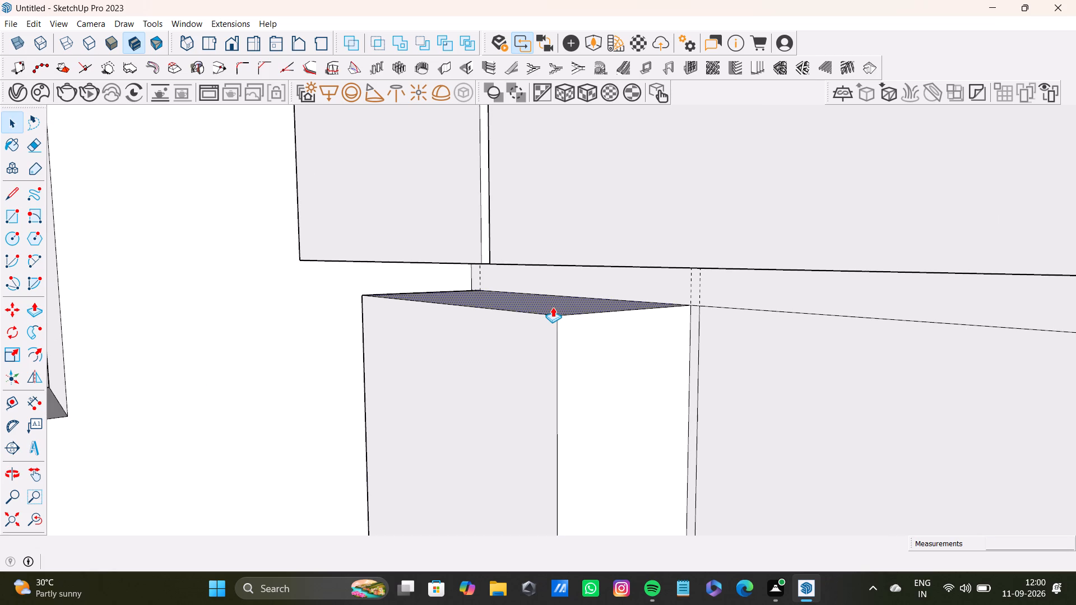
pyautogui.moveTo(553, 307); pyautogui.dragTo(539, 274)
# Extrude the back wall's second middle-row bay outward to match the depth of the first middle-row block.
pyautogui.scroll(-6, 525, 355)
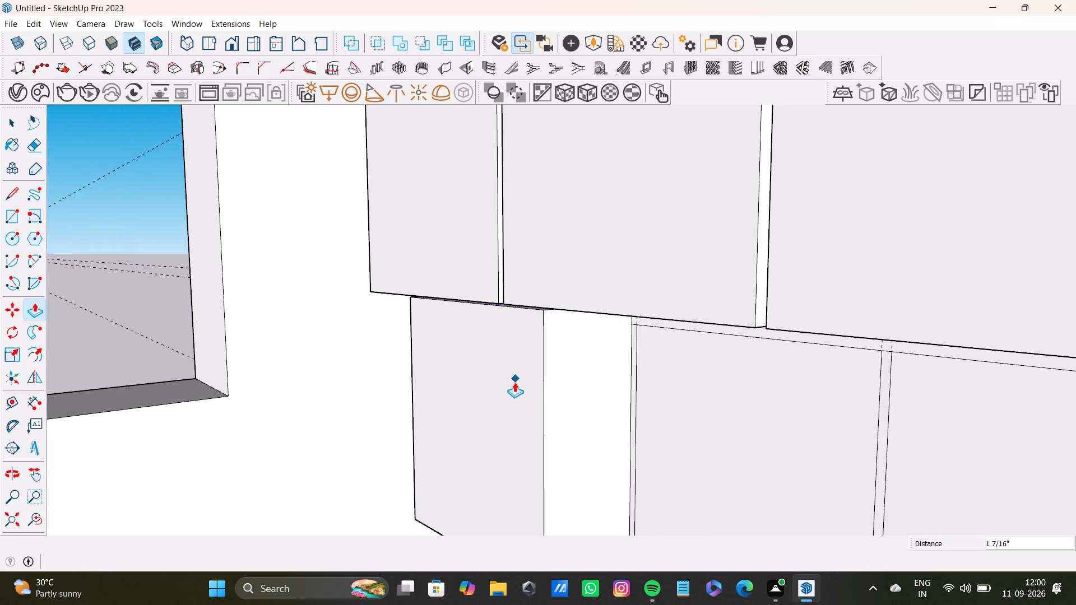
pyautogui.scroll(-3, 514, 382)
pyautogui.moveTo(521, 426); pyautogui.dragTo(683, 397, button='middle')
pyautogui.press('space')
pyautogui.click(637, 412)
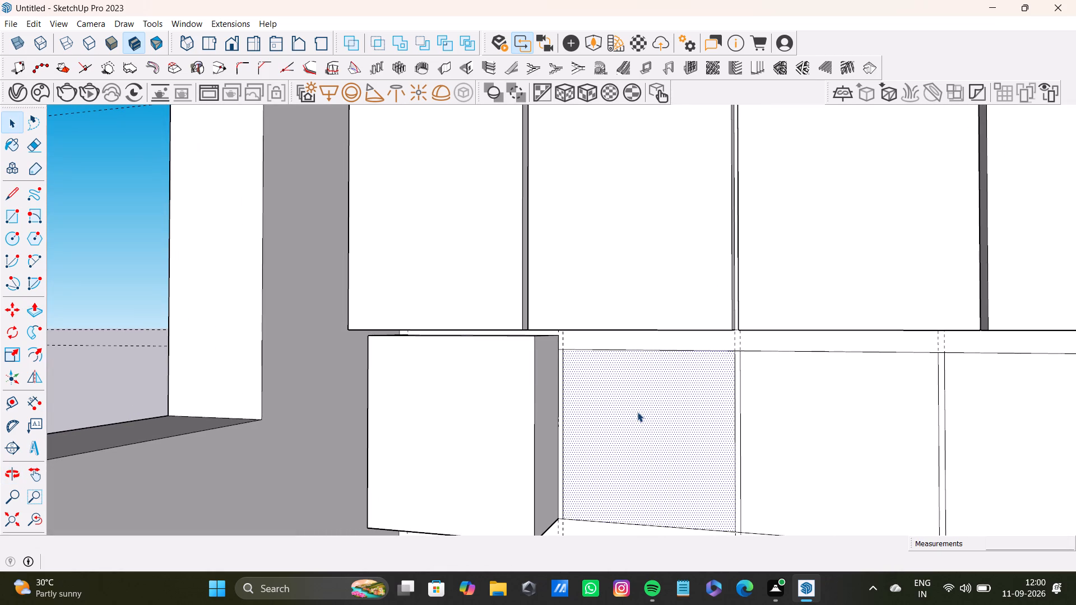
pyautogui.press('p')
pyautogui.moveTo(637, 412); pyautogui.dragTo(532, 342)
# Raise the top face of the second middle-row block level with the top of the first one.
pyautogui.moveTo(599, 376); pyautogui.dragTo(597, 407, button='middle')
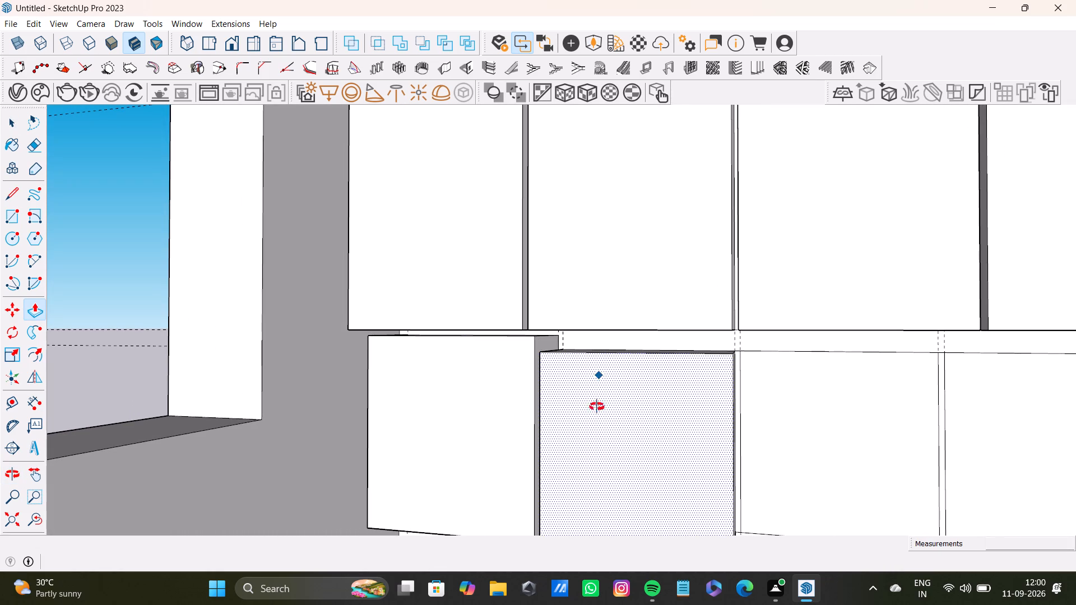
pyautogui.moveTo(597, 407); pyautogui.dragTo(591, 424, button='middle')
pyautogui.scroll(3, 580, 379)
pyautogui.scroll(2, 560, 339)
pyautogui.moveTo(567, 350); pyautogui.dragTo(567, 302, button='middle')
pyautogui.scroll(2, 555, 321)
pyautogui.press('space')
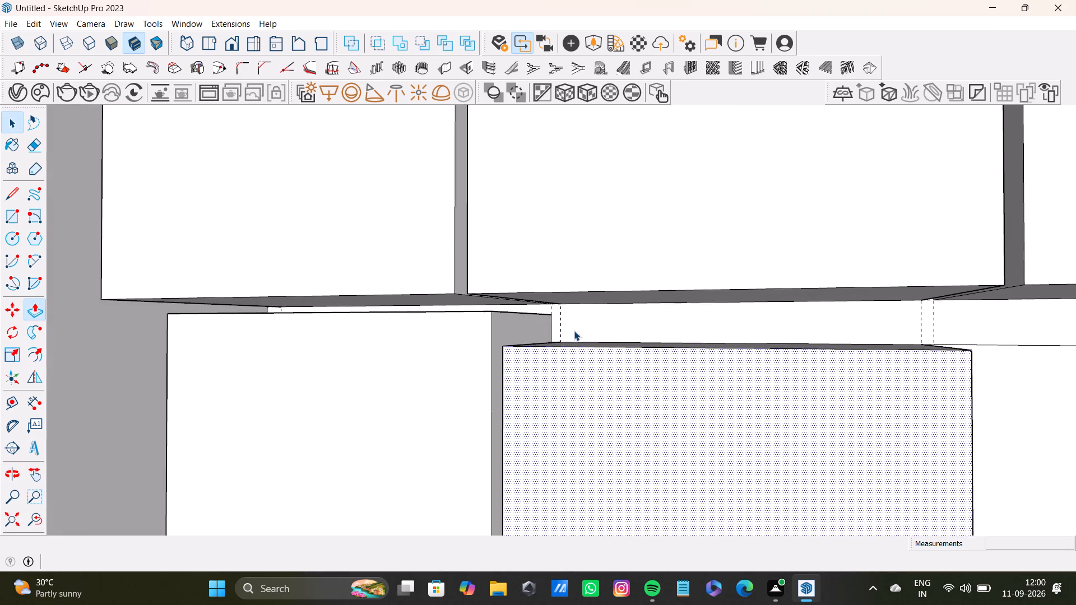
pyautogui.moveTo(595, 346); pyautogui.dragTo(599, 379, button='middle')
pyautogui.click(607, 351)
pyautogui.press('p')
pyautogui.moveTo(581, 351); pyautogui.dragTo(520, 338)
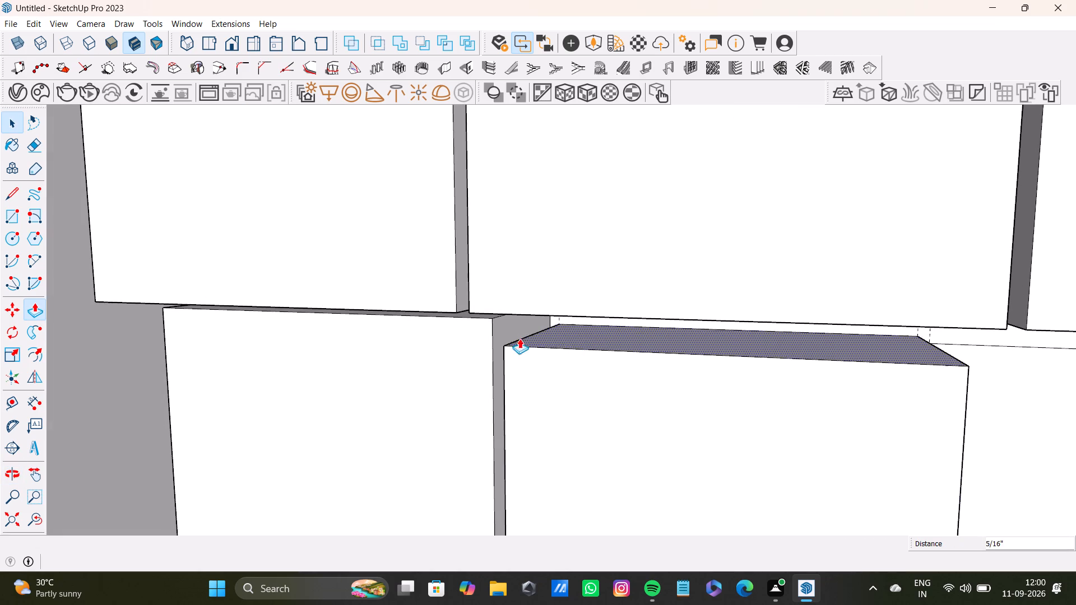
pyautogui.moveTo(520, 338); pyautogui.dragTo(492, 321)
# Extrude the back wall's third middle-row bay about 11 1/2" and push its front face back about 3 7/16" to align with its neighbours.
pyautogui.scroll(-13, 509, 371)
pyautogui.keyDown('shift'); pyautogui.moveTo(580, 402); pyautogui.dragTo(505, 308, button='middle'); pyautogui.keyUp('shift')
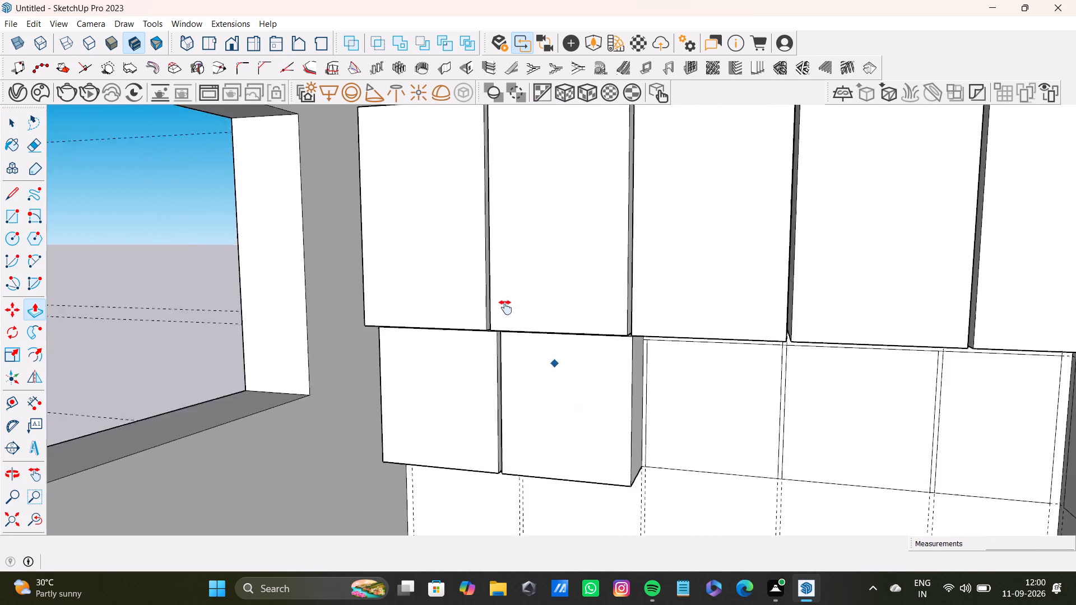
pyautogui.keyDown('shift'); pyautogui.moveTo(505, 308); pyautogui.dragTo(504, 306, button='middle'); pyautogui.keyUp('shift')
pyautogui.press('space')
pyautogui.click(647, 333)
pyautogui.press('p')
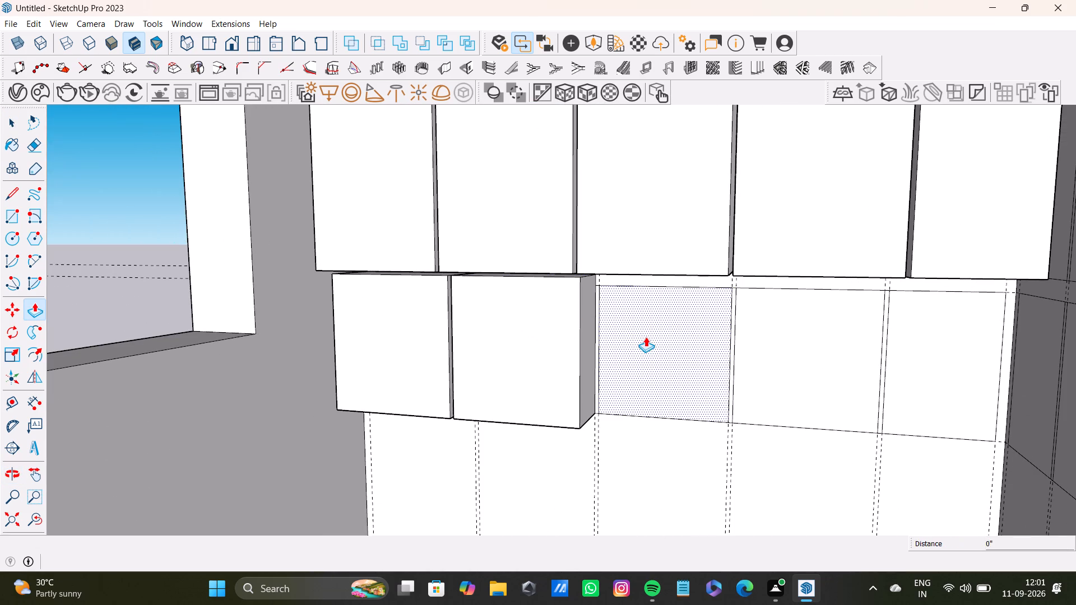
pyautogui.moveTo(646, 337); pyautogui.dragTo(580, 278)
pyautogui.scroll(3, 604, 294)
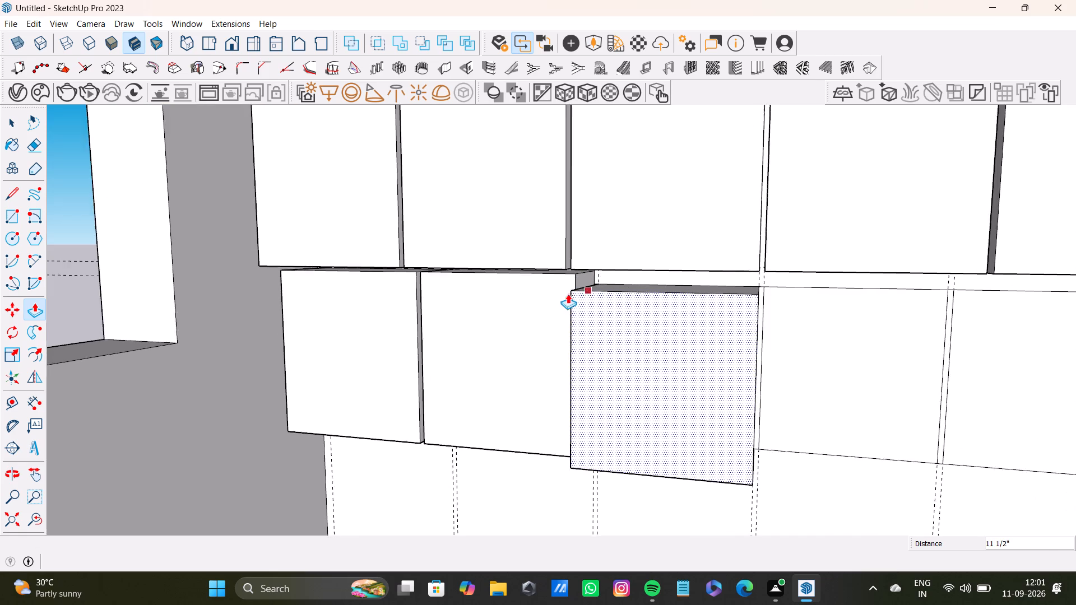
pyautogui.scroll(3, 568, 294)
pyautogui.moveTo(558, 303); pyautogui.dragTo(685, 300, button='middle')
pyautogui.moveTo(668, 318); pyautogui.dragTo(619, 317)
pyautogui.scroll(-4, 634, 326)
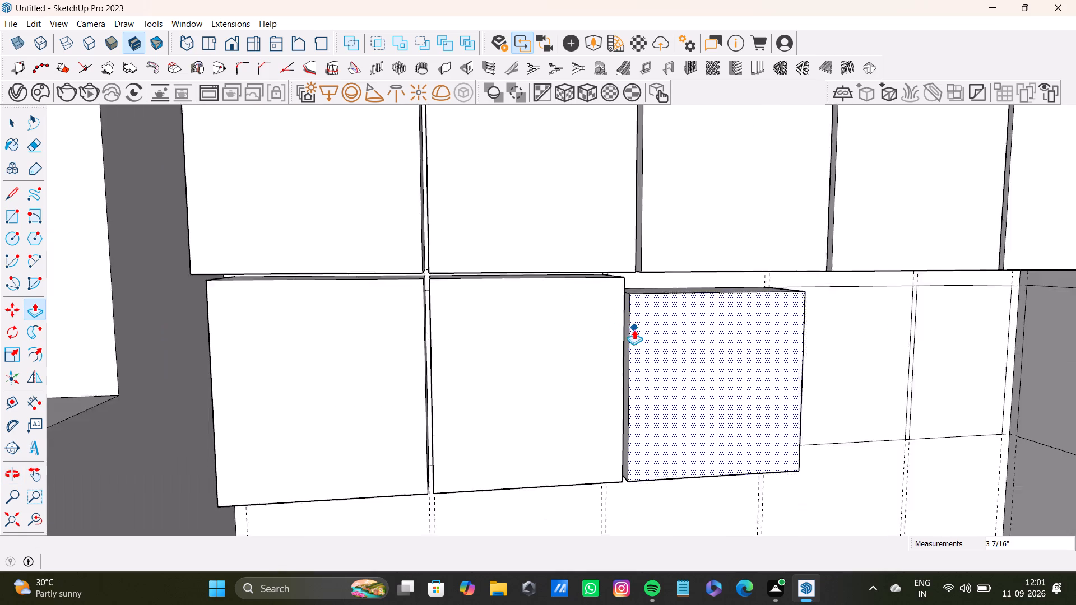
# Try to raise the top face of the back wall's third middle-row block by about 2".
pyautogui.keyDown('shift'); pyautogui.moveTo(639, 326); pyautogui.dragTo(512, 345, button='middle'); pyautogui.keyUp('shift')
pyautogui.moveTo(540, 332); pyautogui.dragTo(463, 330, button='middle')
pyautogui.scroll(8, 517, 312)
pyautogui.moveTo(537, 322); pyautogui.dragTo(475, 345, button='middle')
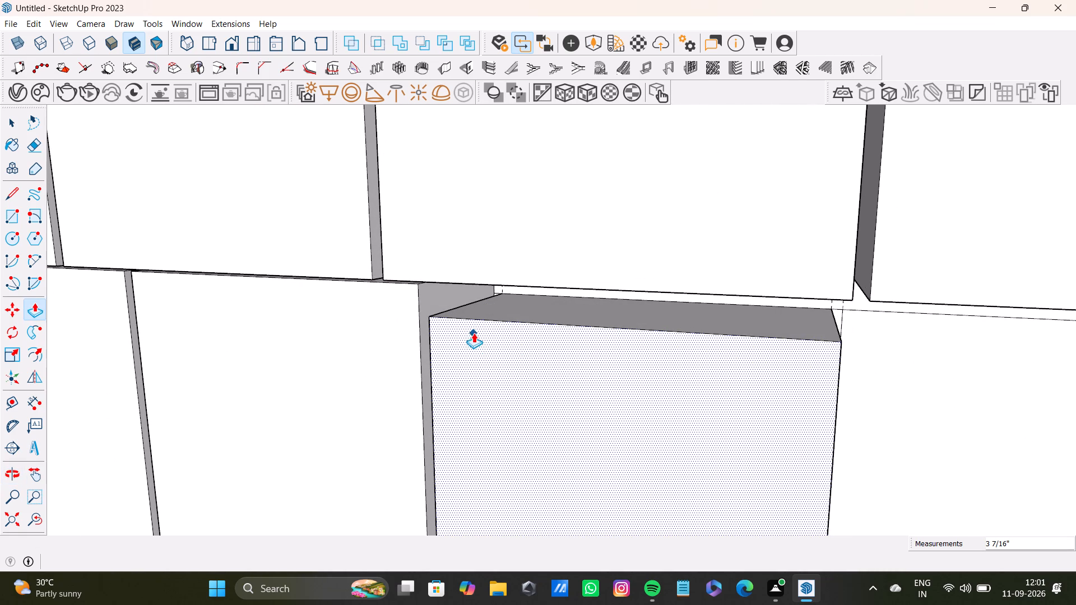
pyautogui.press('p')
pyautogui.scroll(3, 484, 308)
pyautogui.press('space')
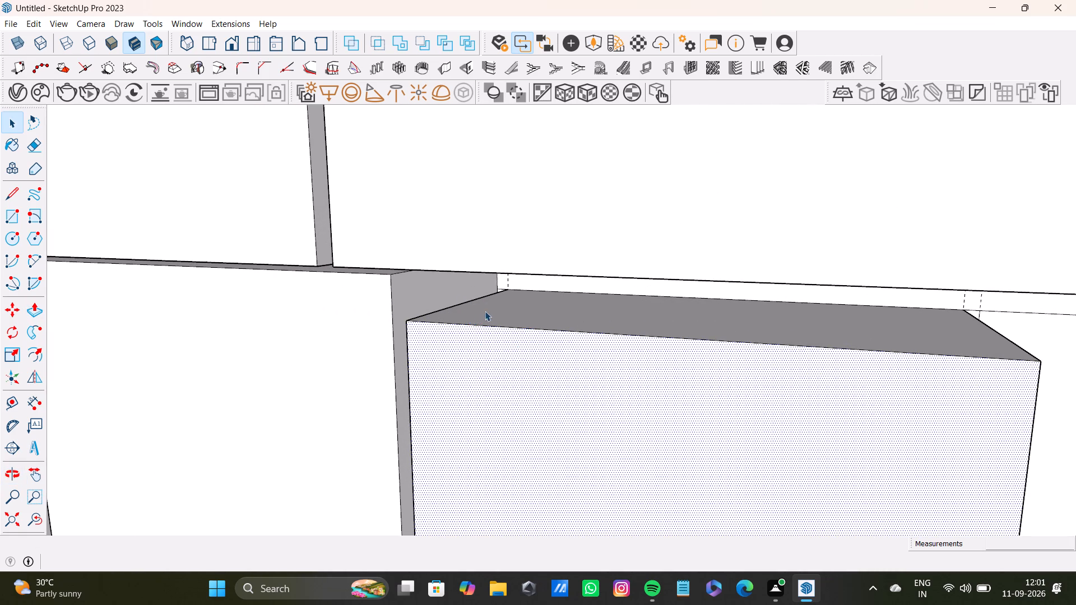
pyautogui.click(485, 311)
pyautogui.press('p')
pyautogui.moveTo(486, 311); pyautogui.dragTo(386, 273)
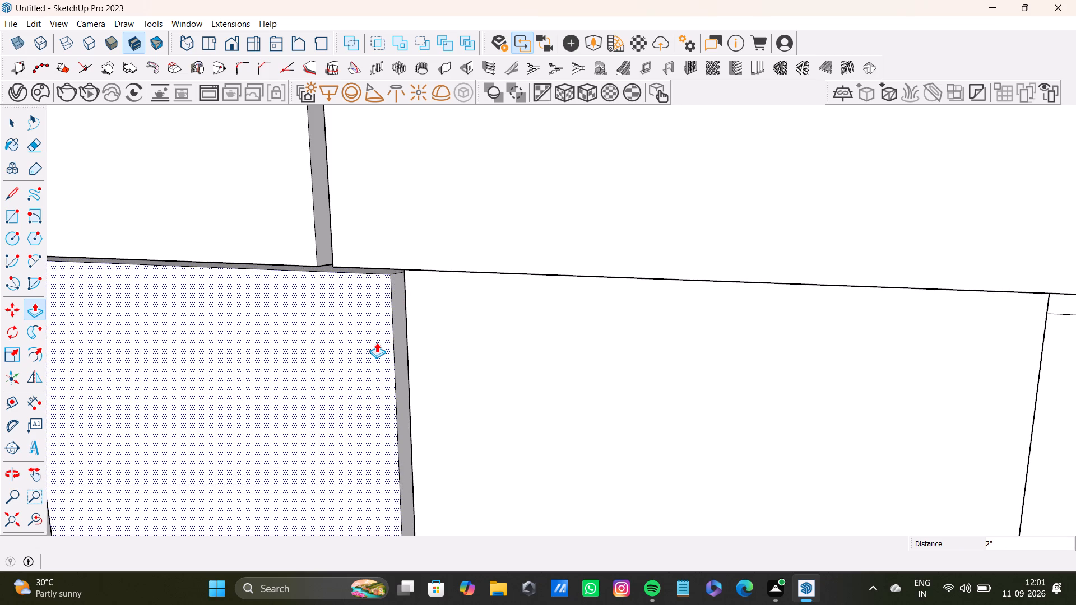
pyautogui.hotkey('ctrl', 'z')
# Raise the top face of the third middle-row block about 1 7/16" to align with the second block.
pyautogui.scroll(-3, 473, 331)
pyautogui.keyDown('shift'); pyautogui.moveTo(473, 331); pyautogui.dragTo(514, 412, button='middle'); pyautogui.keyUp('shift')
pyautogui.scroll(1, 471, 401)
pyautogui.moveTo(471, 401); pyautogui.dragTo(528, 373, button='middle')
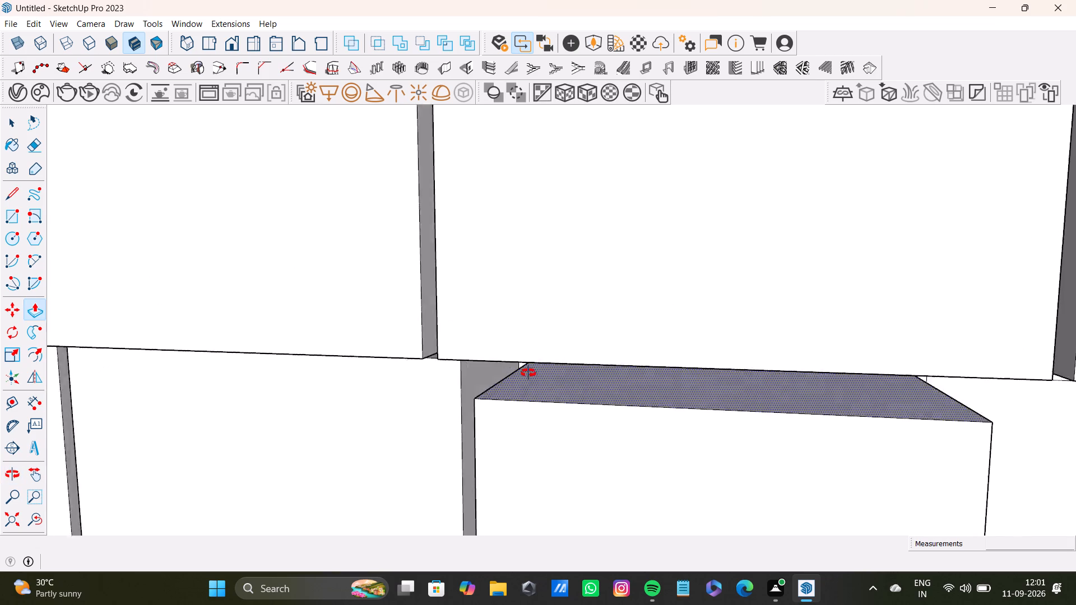
pyautogui.moveTo(528, 373); pyautogui.dragTo(543, 369, button='middle')
pyautogui.scroll(3, 505, 378)
pyautogui.moveTo(522, 388); pyautogui.dragTo(466, 341)
pyautogui.scroll(-6, 475, 368)
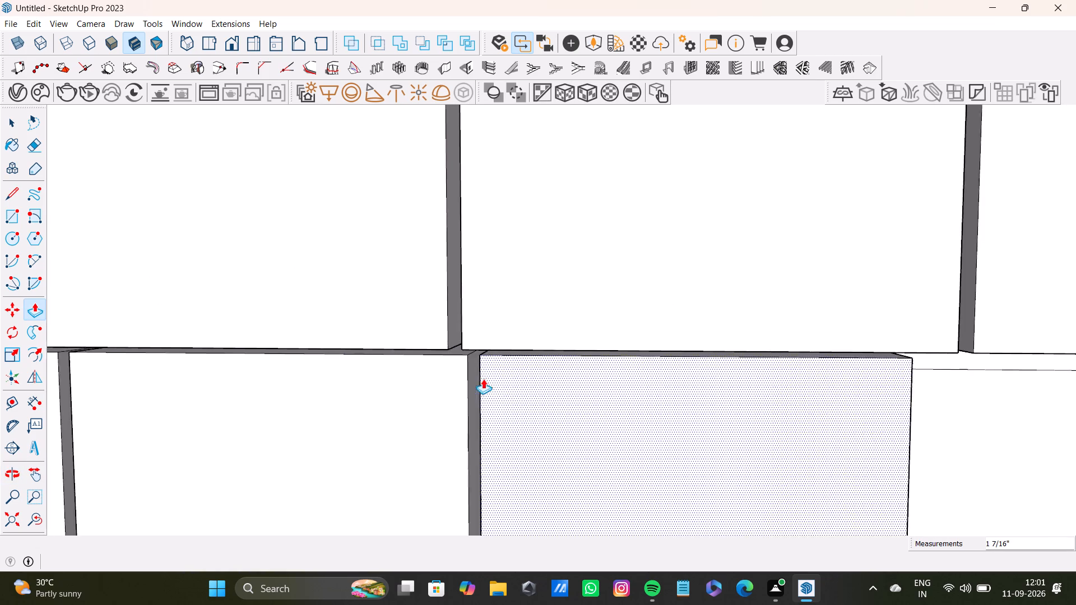
# Extrude the back wall's fourth middle-row bay outward to match the depth of the third block.
pyautogui.scroll(-8, 483, 379)
pyautogui.keyDown('shift'); pyautogui.moveTo(657, 401); pyautogui.dragTo(458, 379, button='middle'); pyautogui.keyUp('shift')
pyautogui.press('space')
pyautogui.click(541, 401)
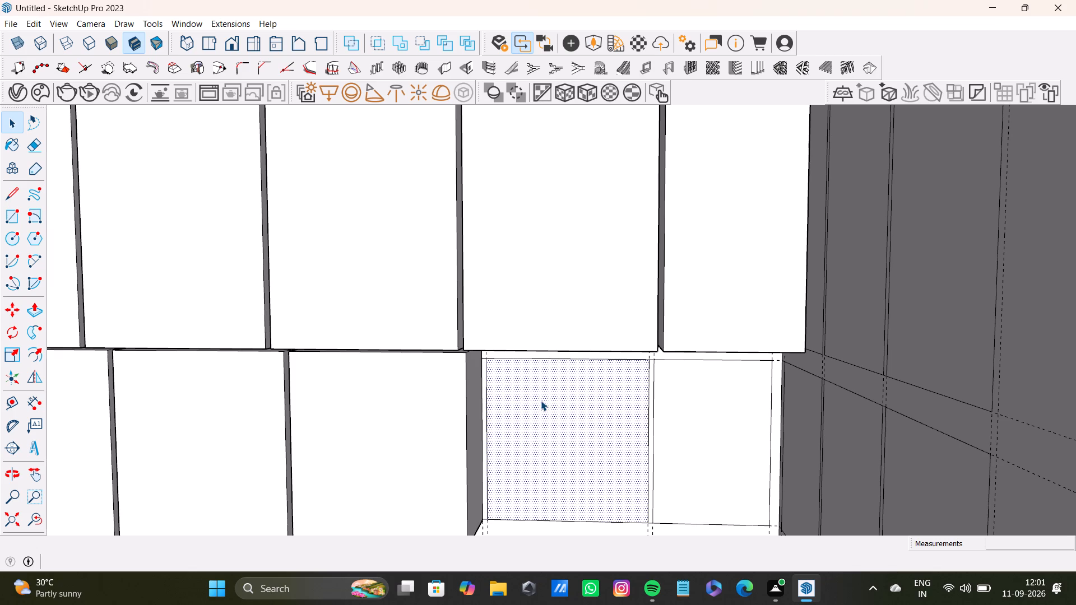
pyautogui.press('l')
pyautogui.moveTo(525, 401); pyautogui.dragTo(447, 390)
pyautogui.press('space')
pyautogui.press('p')
pyautogui.moveTo(539, 425); pyautogui.dragTo(464, 362)
pyautogui.press('space')
# Raise the top face of the fourth middle-row block level with the top of the third block.
pyautogui.scroll(-3, 474, 372)
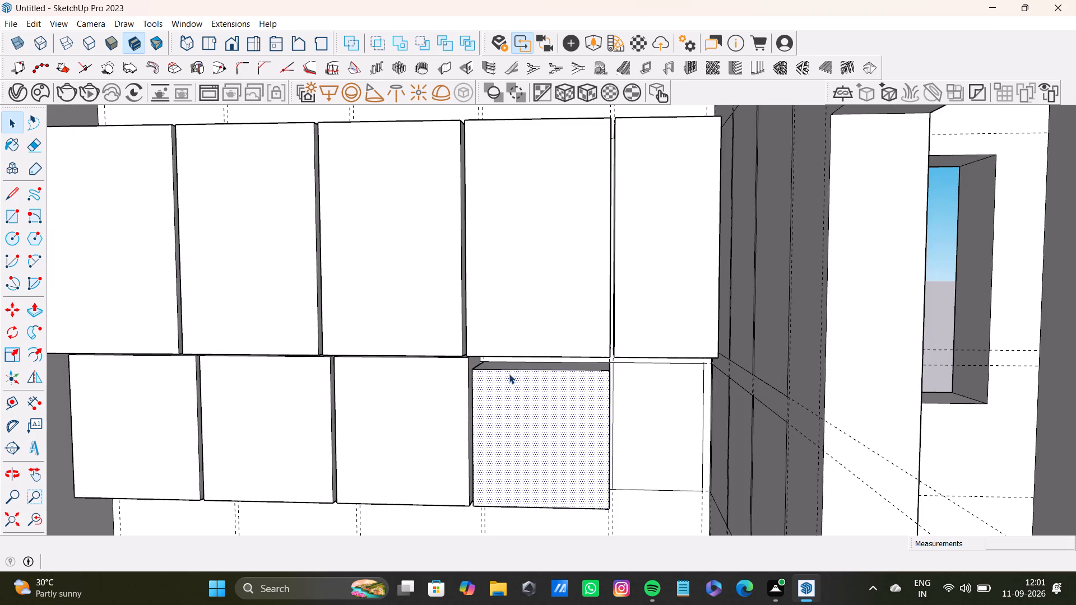
pyautogui.scroll(3, 509, 374)
pyautogui.scroll(-4, 487, 387)
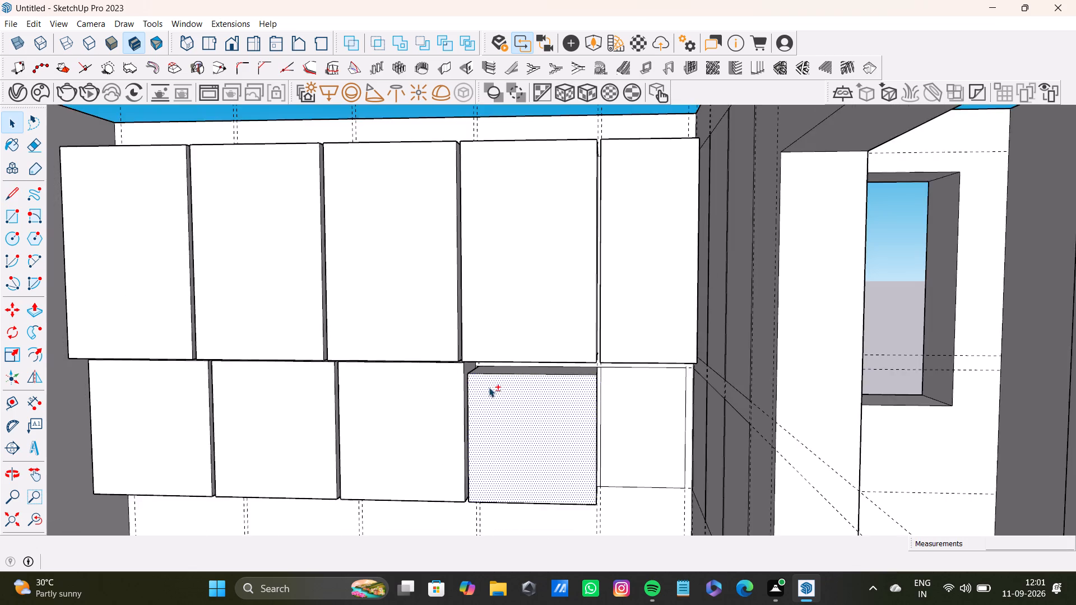
pyautogui.keyDown('shift'); pyautogui.moveTo(490, 387); pyautogui.dragTo(485, 422, button='middle'); pyautogui.keyUp('shift')
pyautogui.moveTo(492, 419); pyautogui.dragTo(485, 476, button='middle')
pyautogui.scroll(7, 475, 414)
pyautogui.keyDown('shift'); pyautogui.moveTo(489, 411); pyautogui.dragTo(499, 351, button='middle'); pyautogui.keyUp('shift')
pyautogui.scroll(2, 483, 349)
pyautogui.moveTo(482, 348); pyautogui.dragTo(486, 319, button='middle')
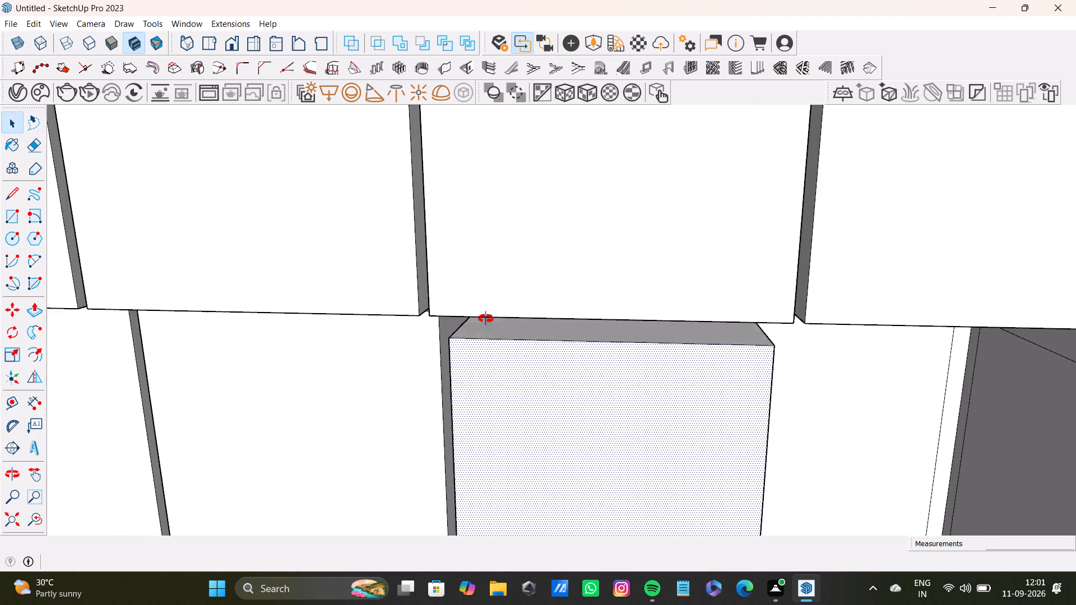
pyautogui.moveTo(486, 319); pyautogui.dragTo(489, 297, button='middle')
pyautogui.scroll(6, 482, 299)
pyautogui.click(519, 332)
pyautogui.press('p')
pyautogui.moveTo(521, 332); pyautogui.dragTo(513, 332)
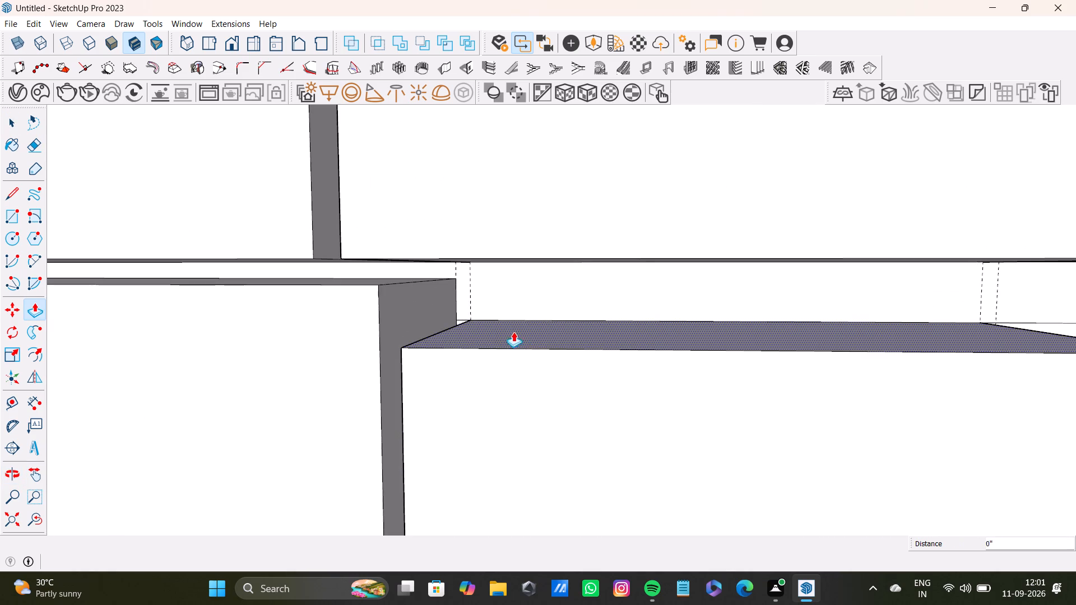
pyautogui.moveTo(513, 332); pyautogui.dragTo(387, 283)
pyautogui.scroll(-9, 379, 303)
# Extrude the back wall's fifth middle-row bay about 8 1/16" to match the fourth block's depth.
pyautogui.keyDown('shift'); pyautogui.moveTo(615, 352); pyautogui.dragTo(542, 353, button='middle'); pyautogui.keyUp('shift')
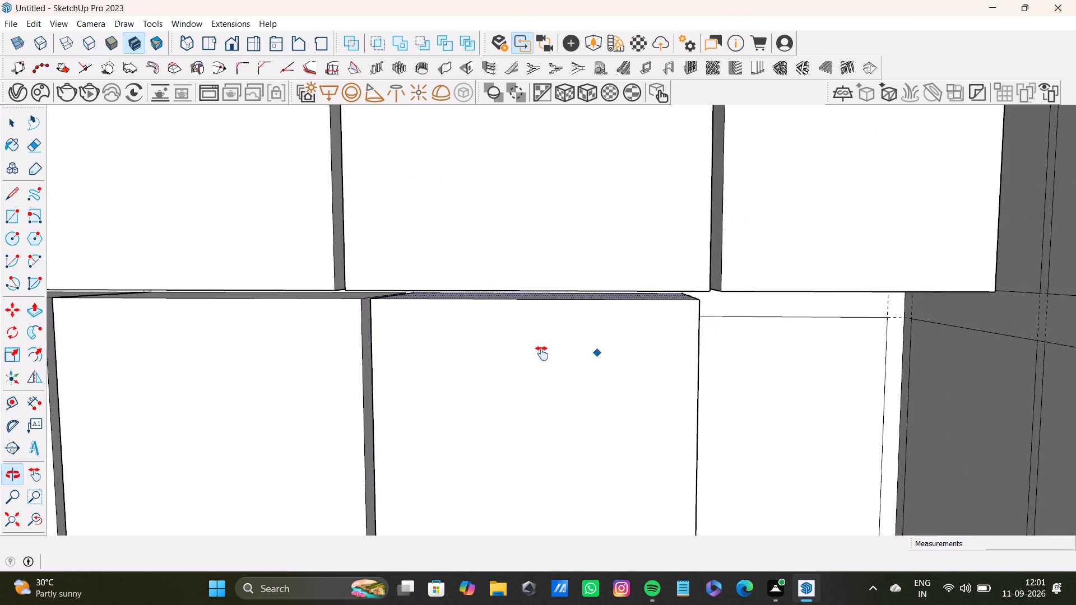
pyautogui.keyDown('shift'); pyautogui.moveTo(542, 353); pyautogui.dragTo(518, 354, button='middle'); pyautogui.keyUp('shift')
pyautogui.press('space')
pyautogui.click(695, 407)
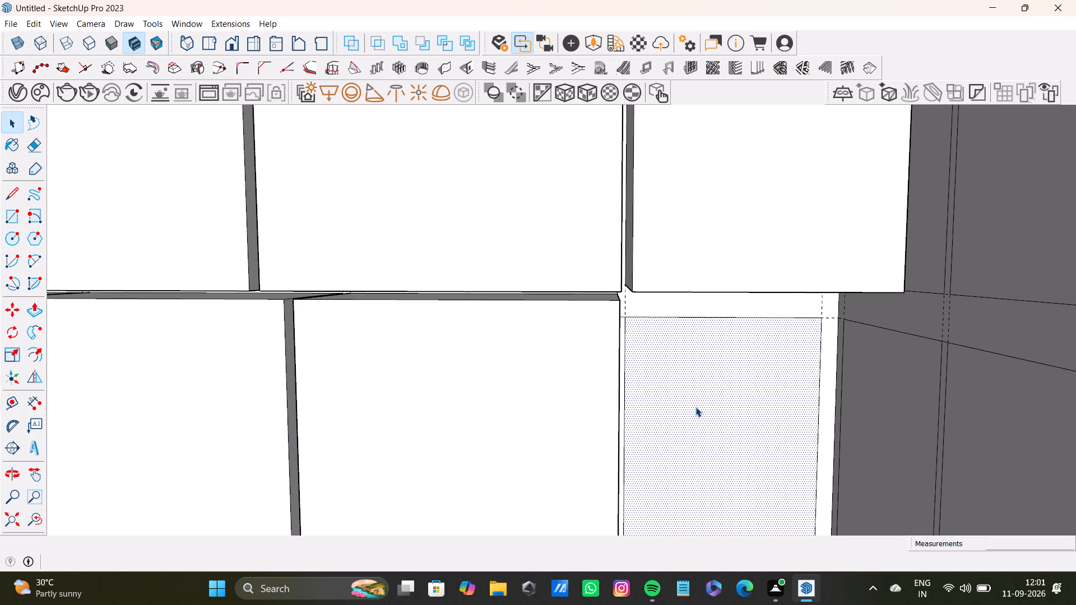
pyautogui.press('p')
pyautogui.moveTo(695, 407); pyautogui.dragTo(628, 306)
pyautogui.hotkey('ctrl', 'z')
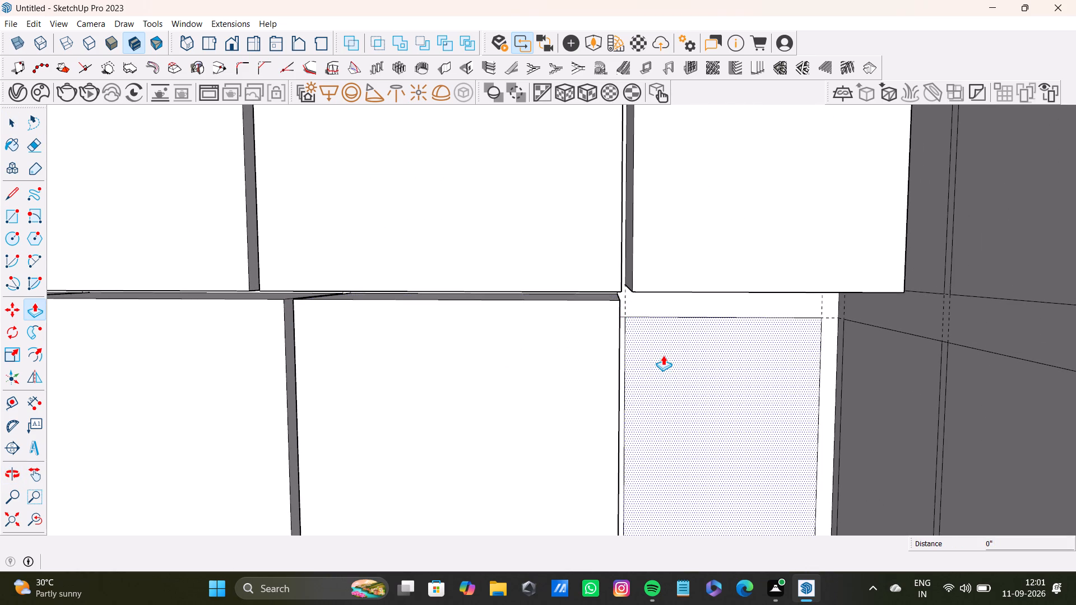
pyautogui.moveTo(663, 363); pyautogui.dragTo(616, 346)
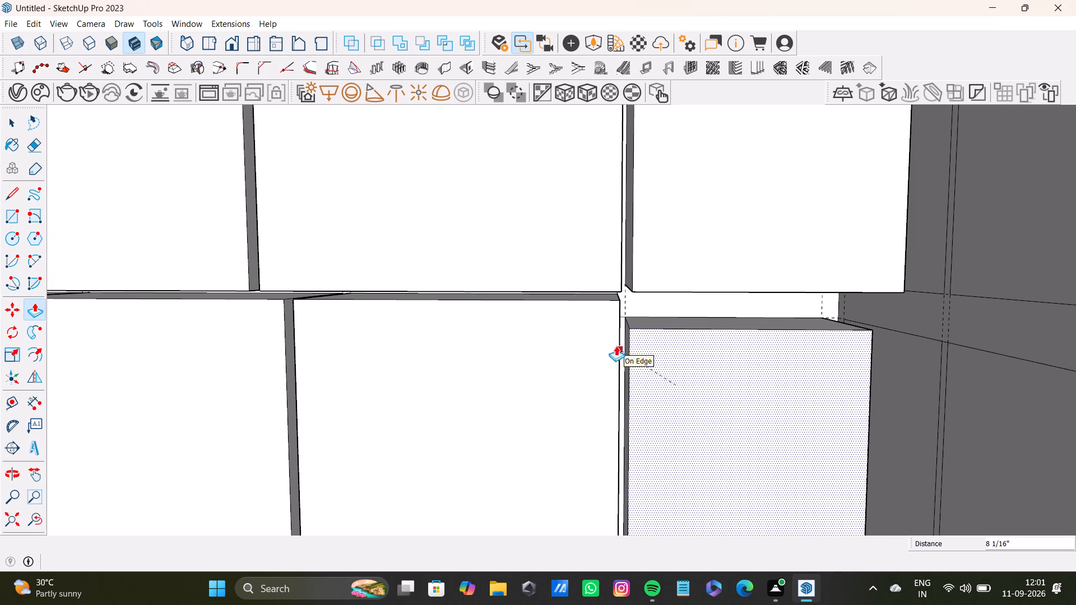
pyautogui.moveTo(616, 346); pyautogui.dragTo(613, 342)
# Raise the top face of the fifth middle-row block about 1 7/16" level with the fourth block.
pyautogui.scroll(-5, 640, 372)
pyautogui.moveTo(633, 387); pyautogui.dragTo(546, 427, button='middle')
pyautogui.moveTo(593, 420); pyautogui.dragTo(696, 439, button='middle')
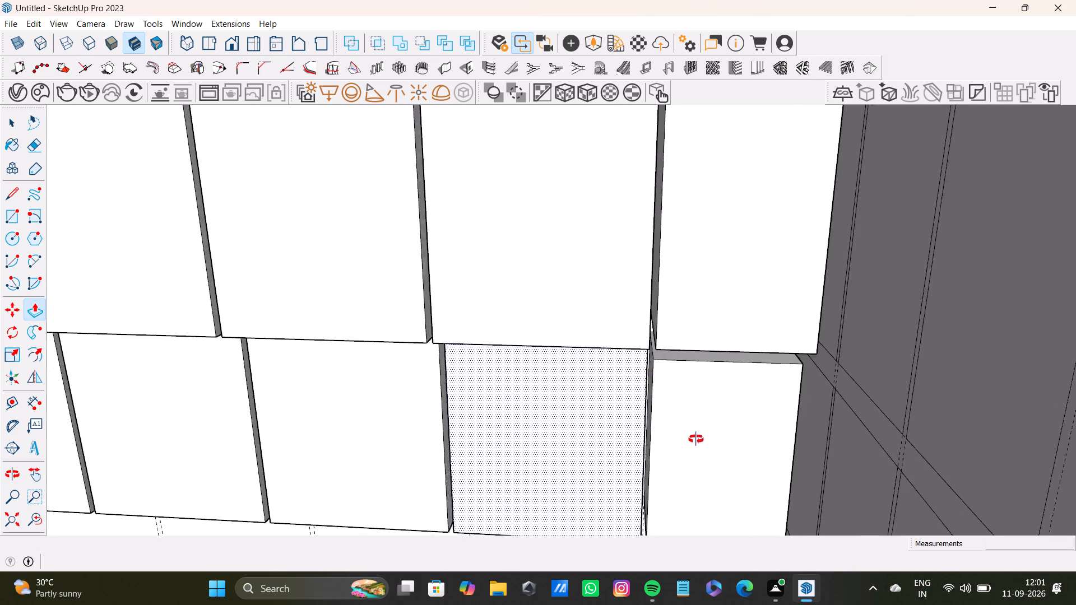
pyautogui.moveTo(696, 439); pyautogui.dragTo(698, 434, button='middle')
pyautogui.scroll(-3, 684, 417)
pyautogui.keyDown('shift'); pyautogui.moveTo(688, 412); pyautogui.dragTo(674, 379, button='middle'); pyautogui.keyUp('shift')
pyautogui.scroll(7, 670, 356)
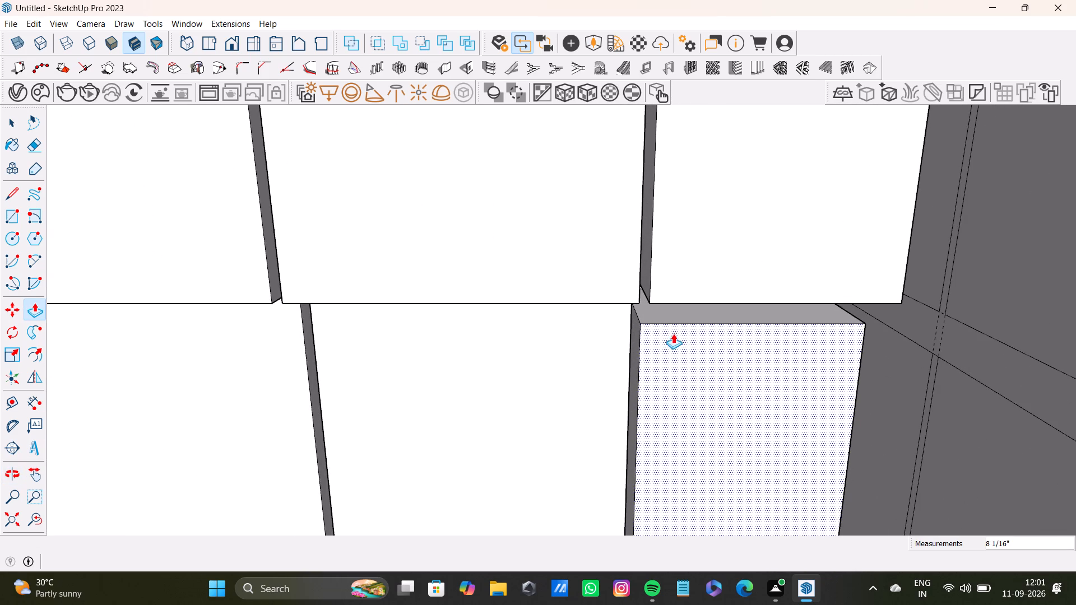
pyautogui.keyDown('shift'); pyautogui.moveTo(673, 333); pyautogui.dragTo(625, 371, button='middle'); pyautogui.keyUp('shift')
pyautogui.moveTo(605, 357); pyautogui.dragTo(548, 318, button='middle')
pyautogui.scroll(6, 597, 356)
pyautogui.moveTo(596, 340); pyautogui.dragTo(594, 333, button='middle')
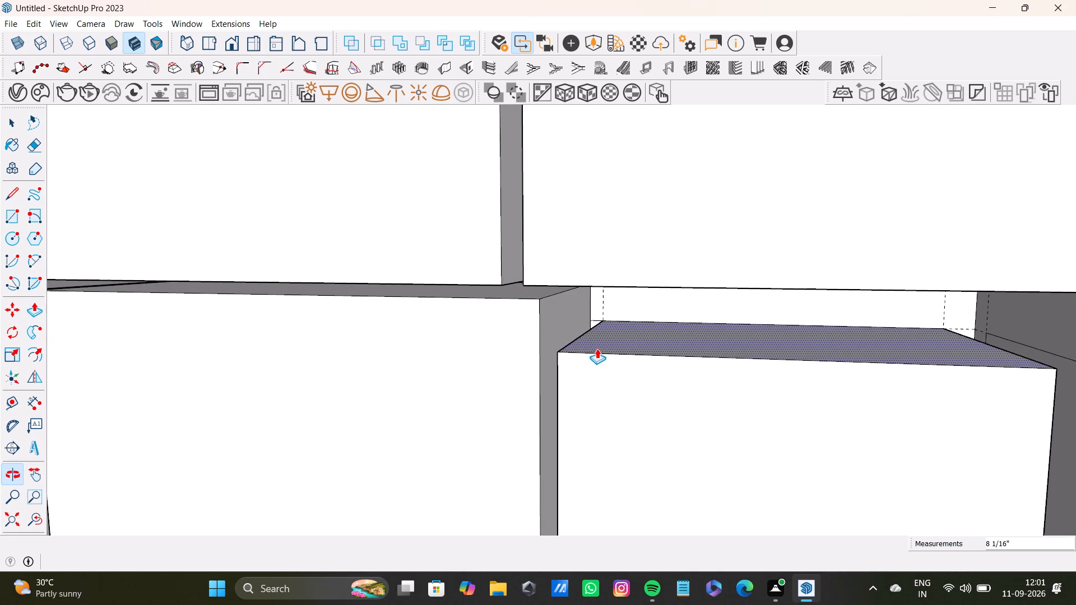
pyautogui.moveTo(596, 343); pyautogui.dragTo(534, 294)
# Extrude the side wall's middle-row bay next to the narrow corner bay outward about 1' 1/4".
pyautogui.scroll(-14, 539, 306)
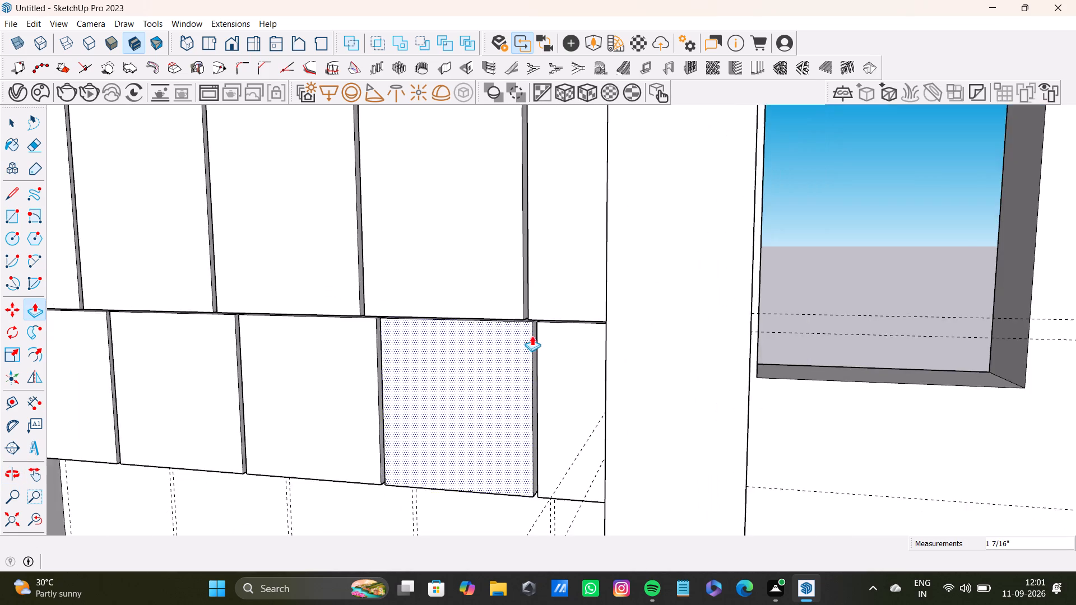
pyautogui.scroll(-12, 532, 336)
pyautogui.click(34, 519)
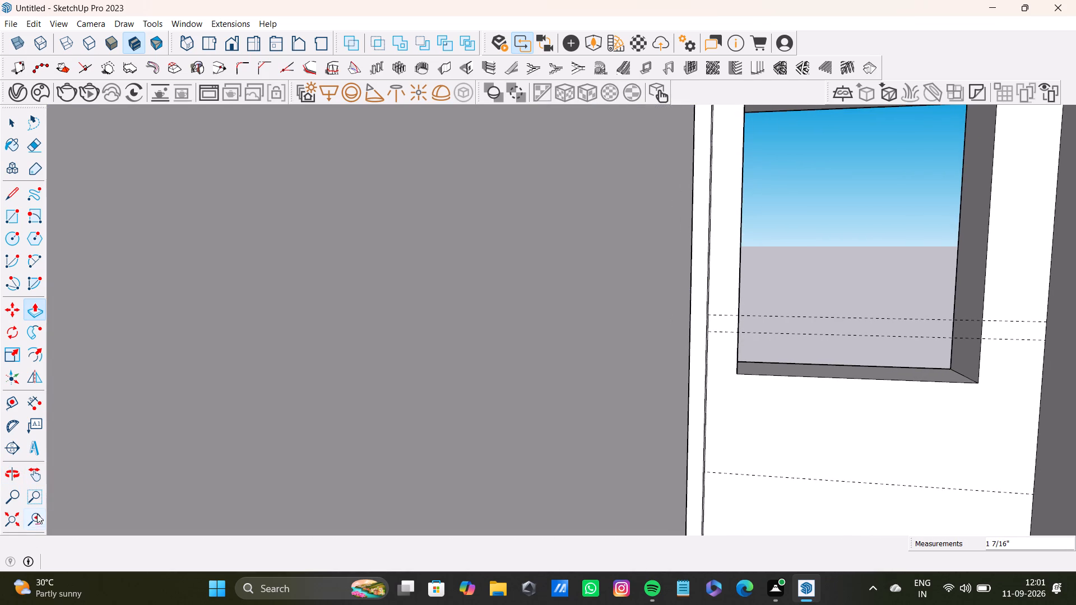
pyautogui.click(17, 519)
pyautogui.scroll(-3, 280, 493)
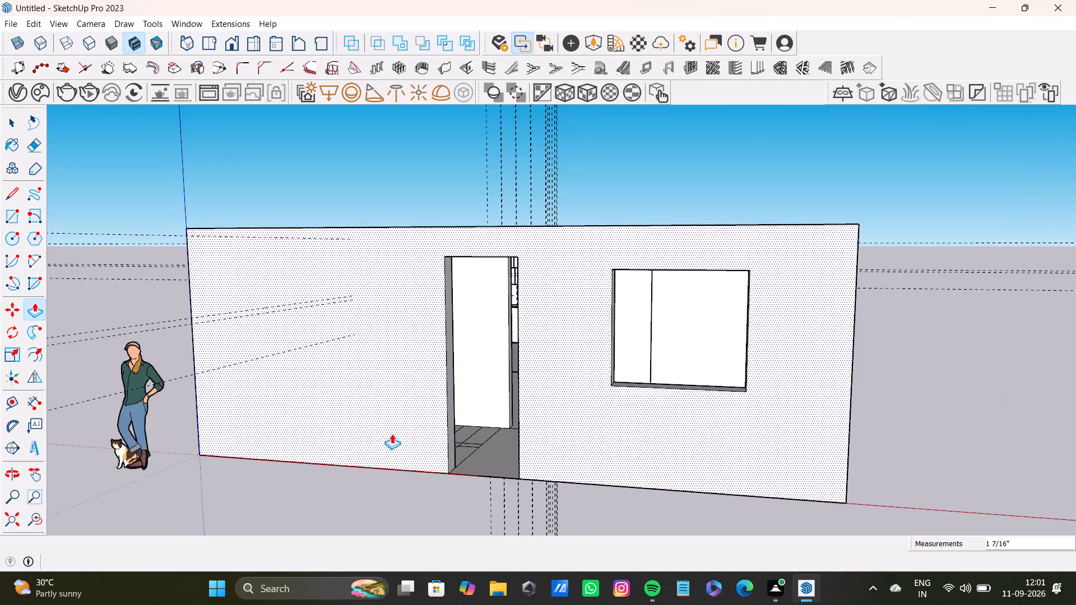
pyautogui.moveTo(392, 434); pyautogui.dragTo(689, 465, button='middle')
pyautogui.scroll(-1, 622, 407)
pyautogui.keyDown('shift'); pyautogui.moveTo(622, 407); pyautogui.dragTo(596, 583, button='middle'); pyautogui.keyUp('shift')
pyautogui.moveTo(380, 376); pyautogui.dragTo(347, 520, button='middle')
pyautogui.keyDown('shift'); pyautogui.scroll(4, 255, 385); pyautogui.keyUp('shift')
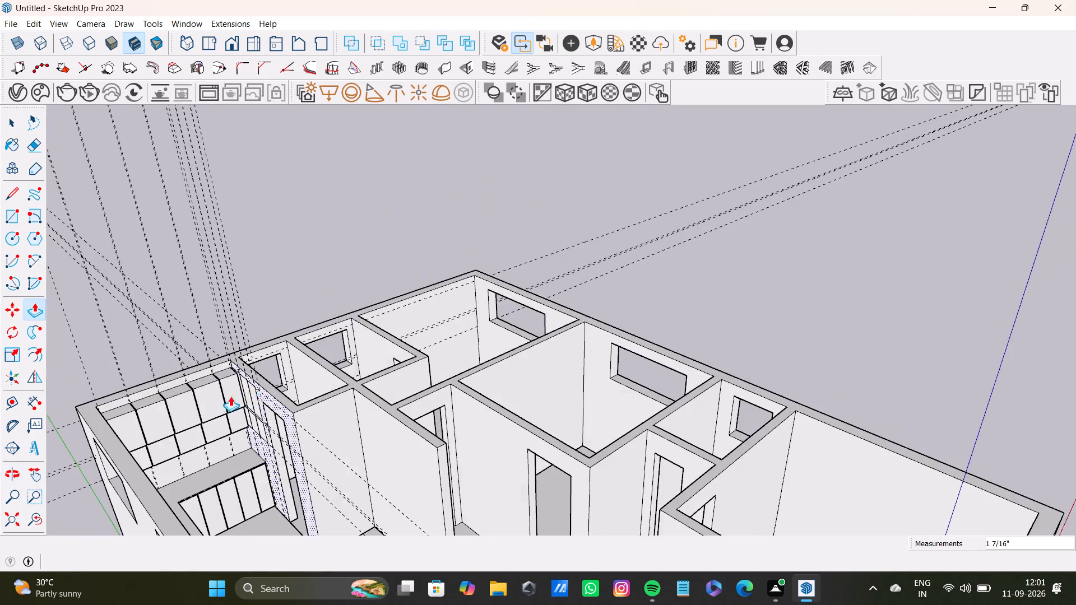
pyautogui.keyDown('shift'); pyautogui.scroll(13, 230, 396); pyautogui.keyUp('shift')
pyautogui.moveTo(262, 430); pyautogui.dragTo(394, 381, button='middle')
pyautogui.scroll(4, 335, 416)
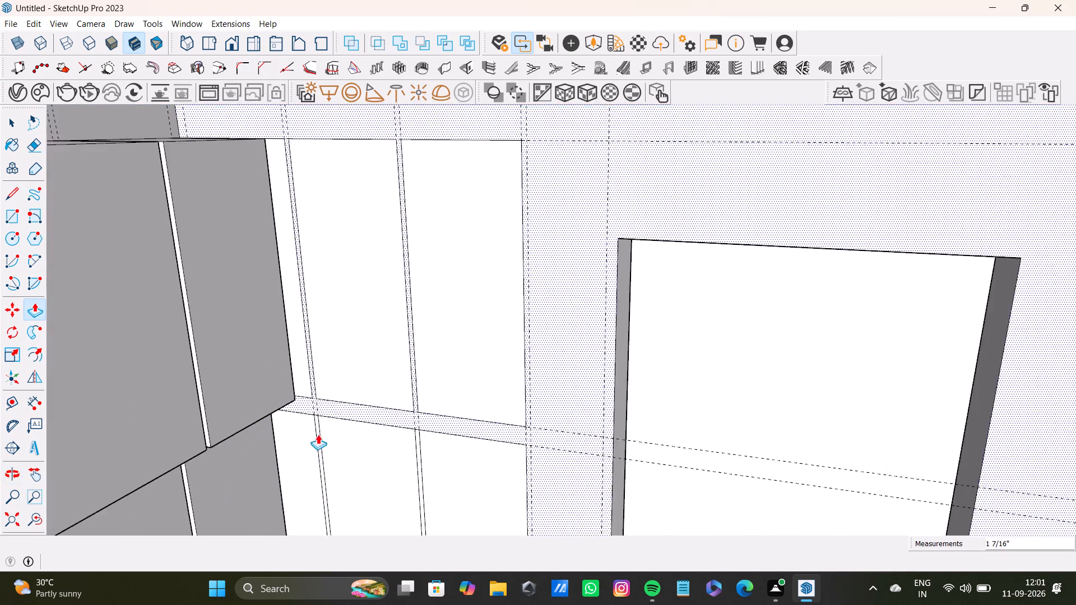
pyautogui.scroll(3, 318, 434)
pyautogui.keyDown('shift'); pyautogui.moveTo(314, 431); pyautogui.dragTo(314, 311, button='middle'); pyautogui.keyUp('shift')
pyautogui.scroll(3, 289, 336)
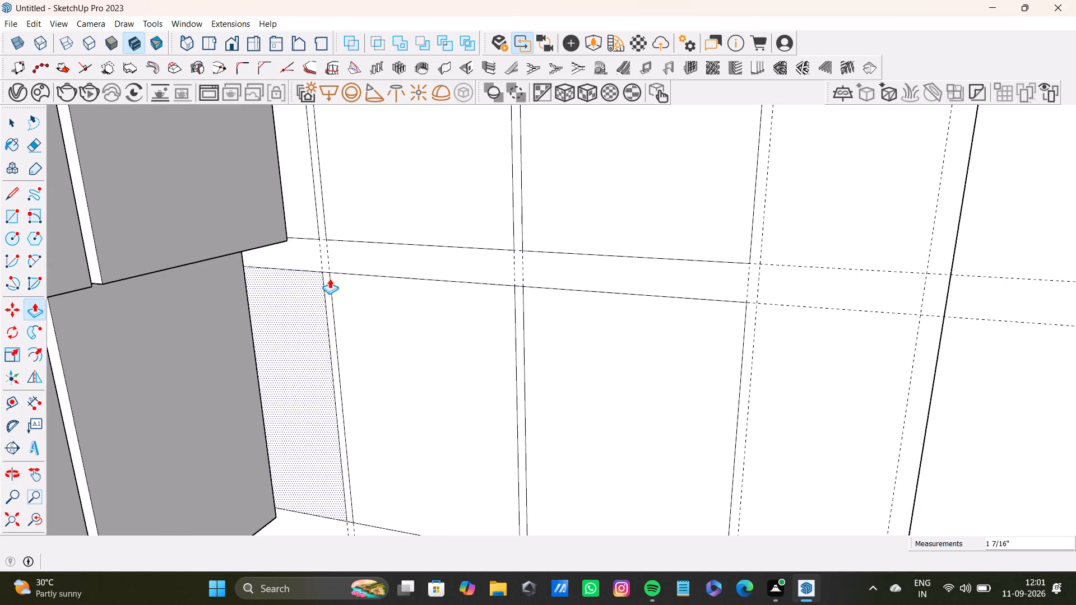
pyautogui.moveTo(336, 278); pyautogui.dragTo(361, 252, button='middle')
pyautogui.moveTo(388, 317); pyautogui.dragTo(225, 248)
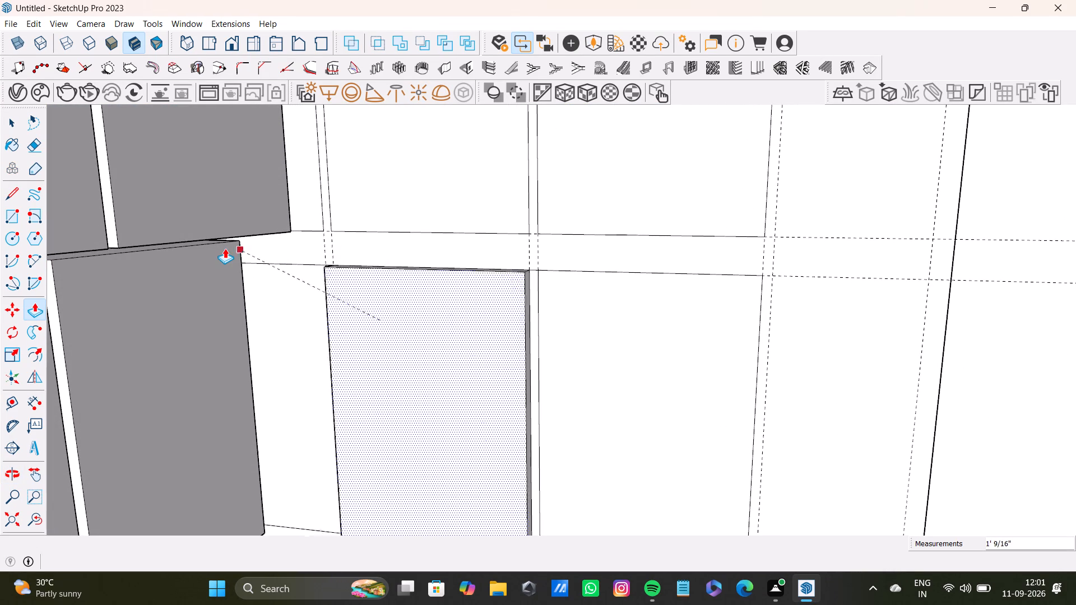
pyautogui.moveTo(225, 248); pyautogui.dragTo(233, 250)
# Push the side-wall block's front face back to the wall and pull it outward again.
pyautogui.scroll(-3, 270, 288)
pyautogui.moveTo(282, 294); pyautogui.dragTo(405, 281, button='middle')
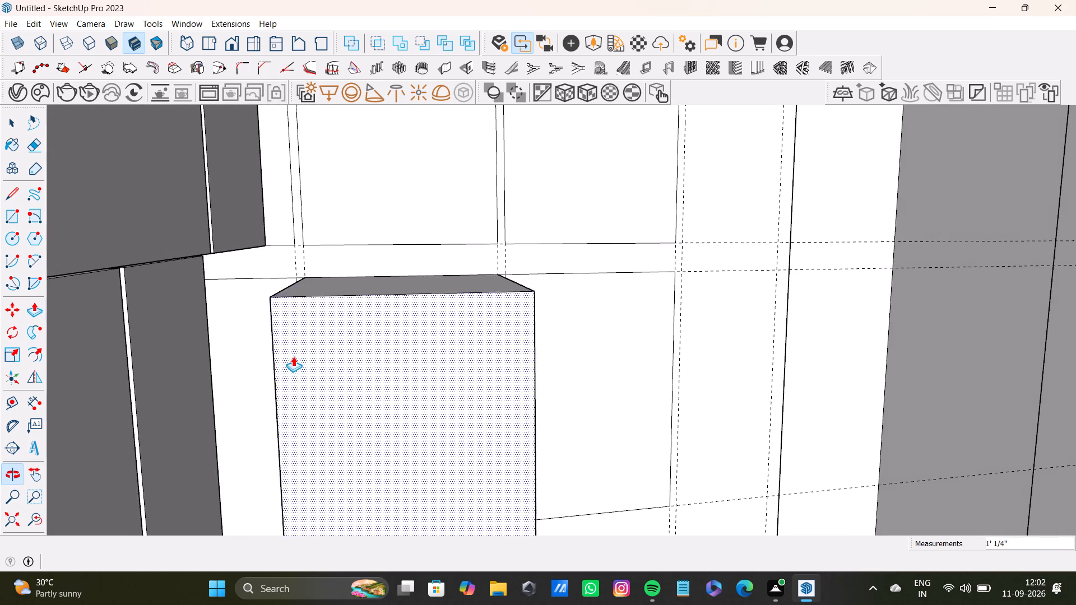
pyautogui.moveTo(293, 356); pyautogui.dragTo(294, 327)
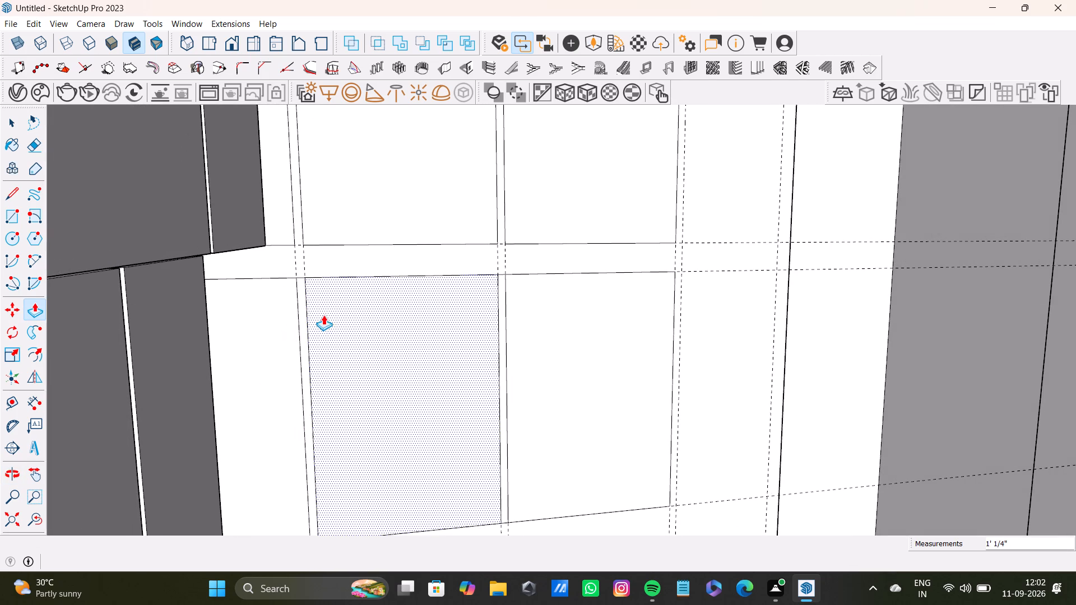
pyautogui.moveTo(325, 314); pyautogui.dragTo(308, 332)
# Raise the top face of the side-wall middle-row block about 1 7/16".
pyautogui.moveTo(354, 329); pyautogui.dragTo(147, 351, button='middle')
pyautogui.scroll(3, 267, 286)
pyautogui.keyDown('shift'); pyautogui.moveTo(318, 292); pyautogui.dragTo(329, 397, button='middle'); pyautogui.keyUp('shift')
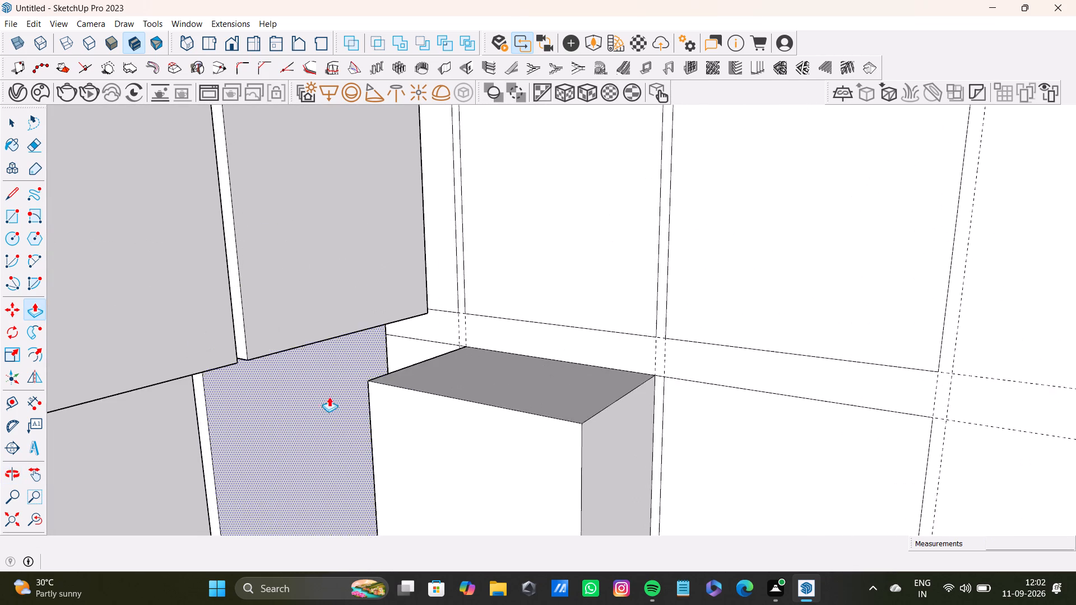
pyautogui.moveTo(411, 385); pyautogui.dragTo(308, 361, button='middle')
pyautogui.moveTo(509, 376); pyautogui.dragTo(503, 339)
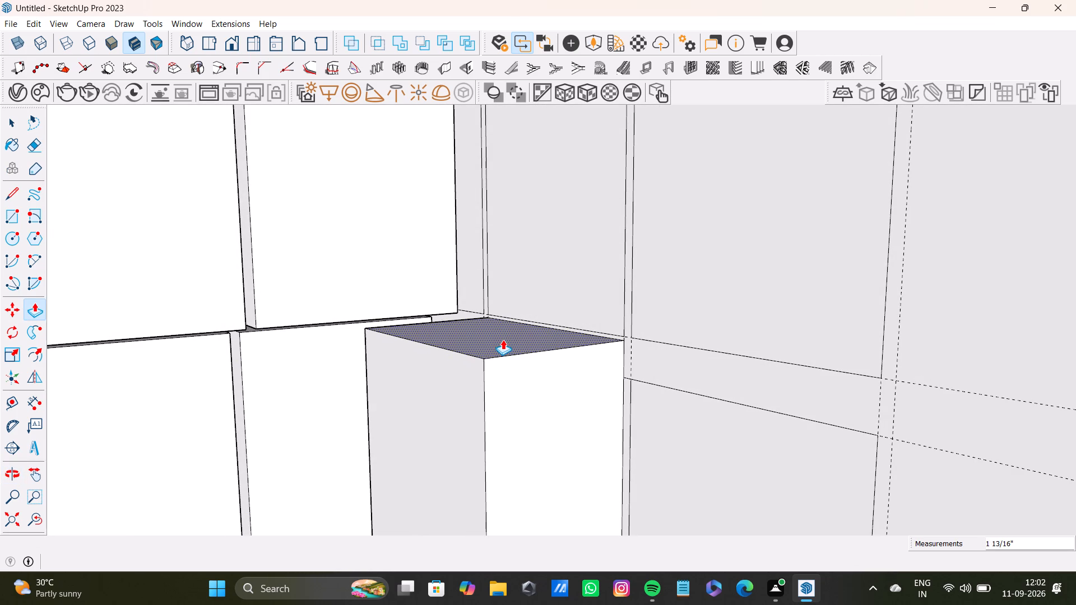
pyautogui.moveTo(503, 339); pyautogui.dragTo(456, 348)
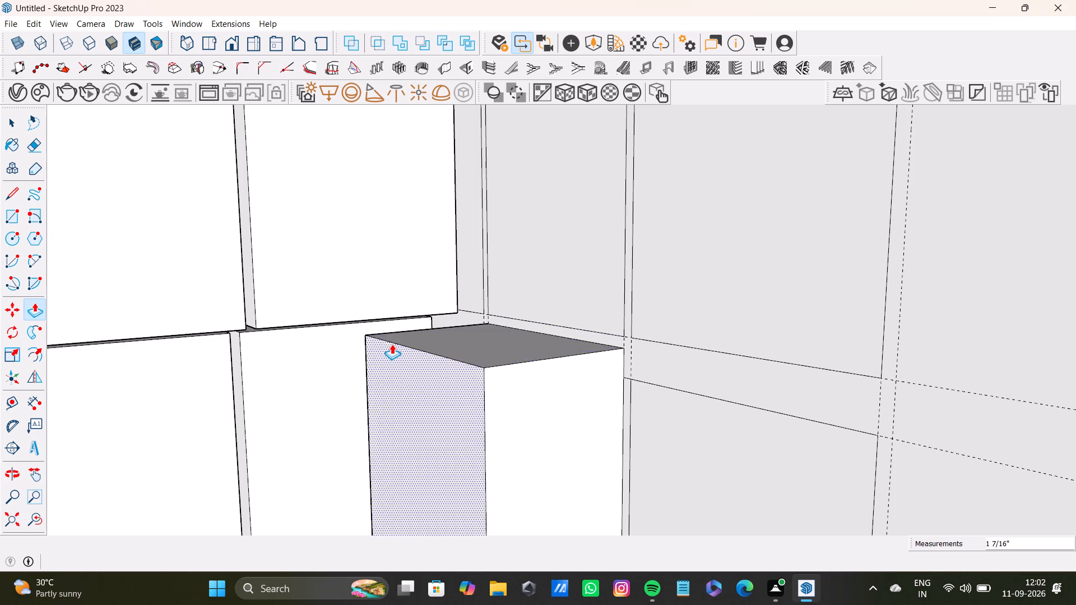
# Align the side-wall block's top face with the top of the adjacent back-wall middle-row block.
pyautogui.moveTo(392, 344); pyautogui.dragTo(611, 352, button='middle')
pyautogui.scroll(3, 375, 337)
pyautogui.keyDown('shift'); pyautogui.moveTo(370, 322); pyautogui.dragTo(360, 173, button='middle'); pyautogui.keyUp('shift')
pyautogui.scroll(10, 364, 192)
pyautogui.moveTo(392, 244); pyautogui.dragTo(390, 212, button='middle')
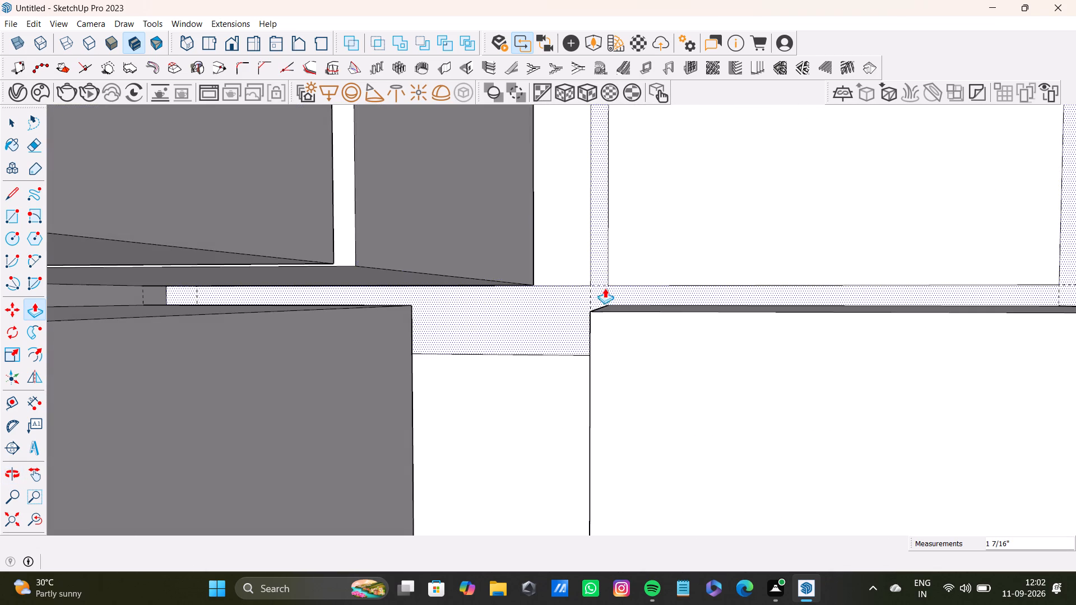
pyautogui.moveTo(607, 301); pyautogui.dragTo(598, 311)
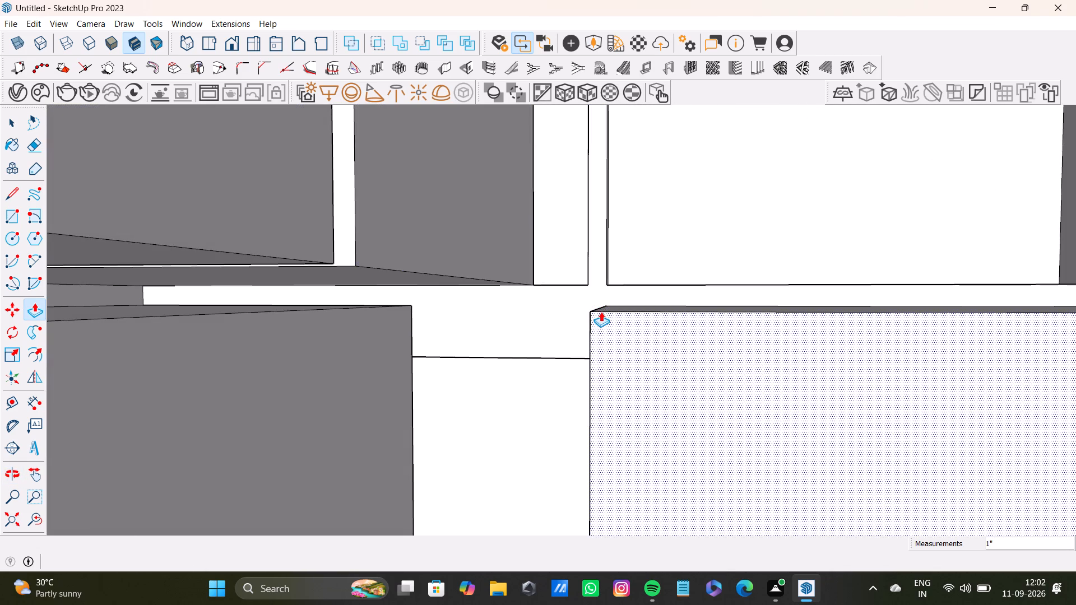
pyautogui.hotkey('ctrl', 'z')
pyautogui.moveTo(619, 308); pyautogui.dragTo(395, 304)
# Examine how the side-wall middle-row block meets the back-wall cabinets at the room's corner.
pyautogui.scroll(-13, 469, 339)
pyautogui.keyDown('shift'); pyautogui.moveTo(521, 370); pyautogui.dragTo(397, 317, button='middle'); pyautogui.keyUp('shift')
pyautogui.scroll(5, 328, 337)
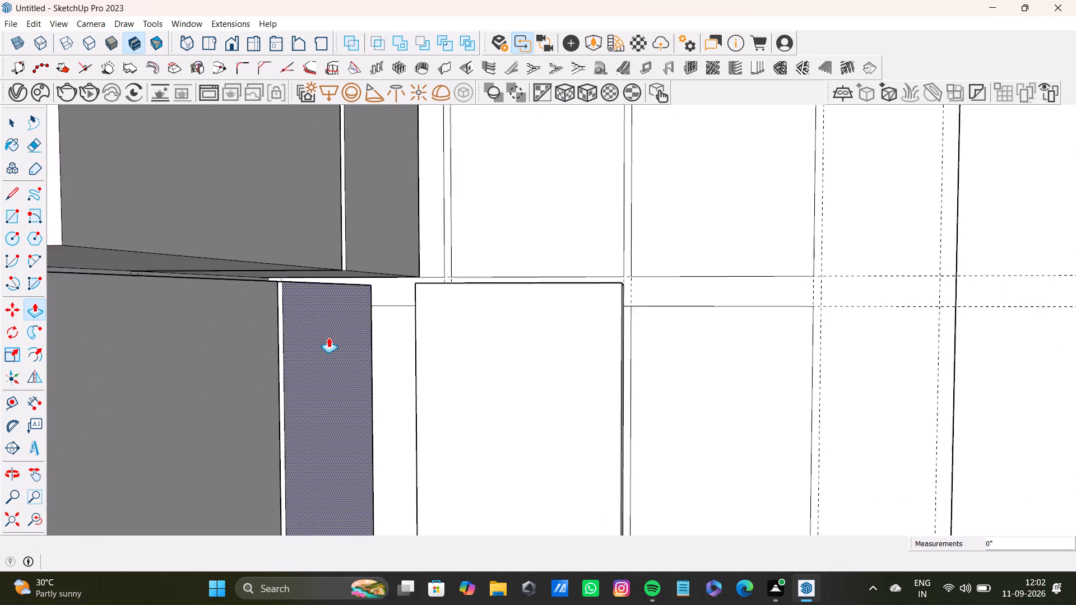
pyautogui.moveTo(340, 338); pyautogui.dragTo(91, 401, button='middle')
pyautogui.scroll(-9, 100, 402)
pyautogui.keyDown('shift'); pyautogui.moveTo(162, 356); pyautogui.dragTo(284, 219, button='middle'); pyautogui.keyUp('shift')
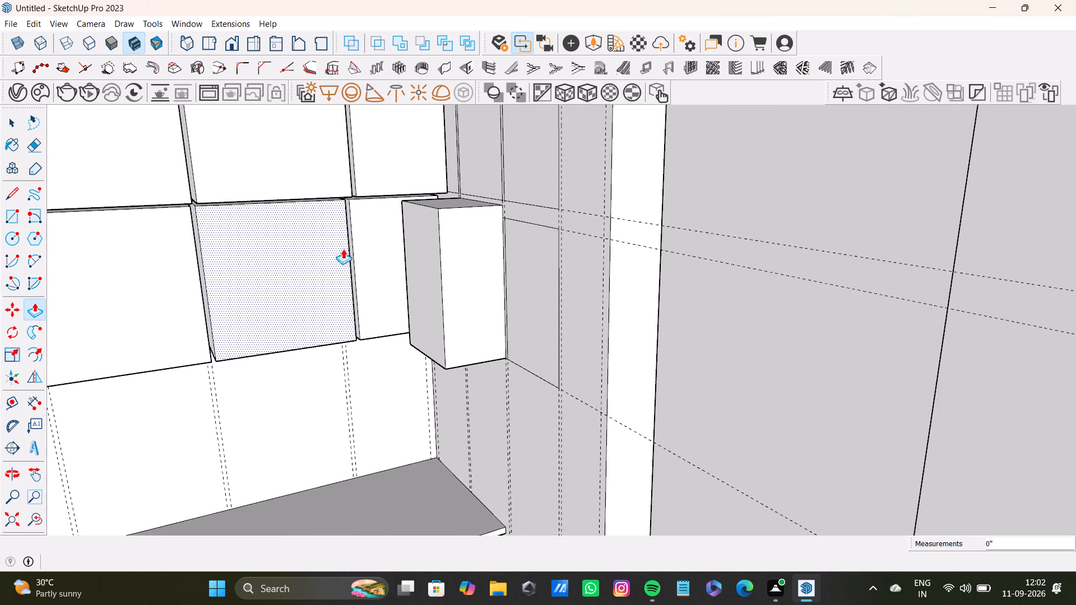
pyautogui.scroll(-7, 340, 241)
pyautogui.keyDown('shift'); pyautogui.moveTo(349, 259); pyautogui.dragTo(393, 378, button='middle'); pyautogui.keyUp('shift')
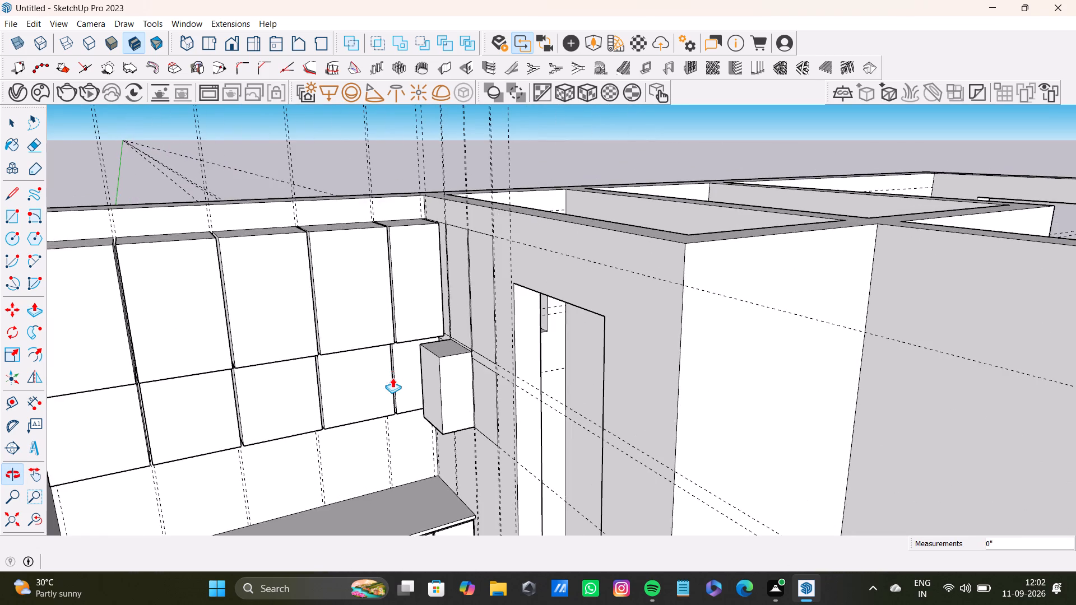
# Extrude the side wall's upper bay nearest the doorway outward about 6 15/16".
pyautogui.keyDown('shift'); pyautogui.scroll(-4, 392, 378); pyautogui.keyUp('shift')
pyautogui.keyDown('shift'); pyautogui.moveTo(410, 386); pyautogui.dragTo(477, 426, button='middle'); pyautogui.keyUp('shift')
pyautogui.moveTo(505, 436); pyautogui.dragTo(351, 522, button='middle')
pyautogui.scroll(3, 397, 452)
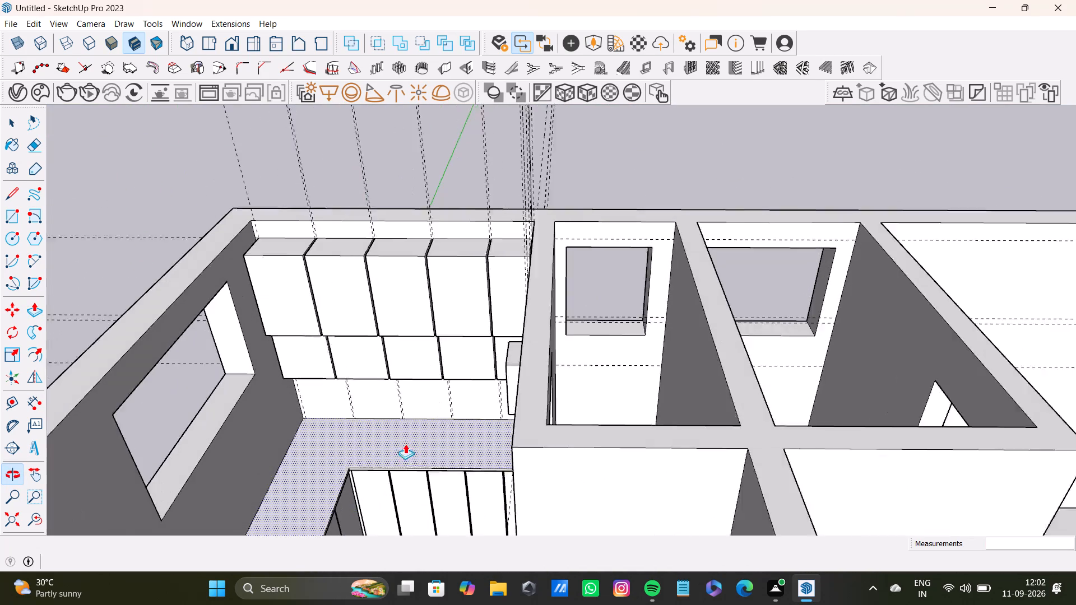
pyautogui.keyDown('shift'); pyautogui.moveTo(433, 424); pyautogui.dragTo(702, 547, button='middle'); pyautogui.keyUp('shift')
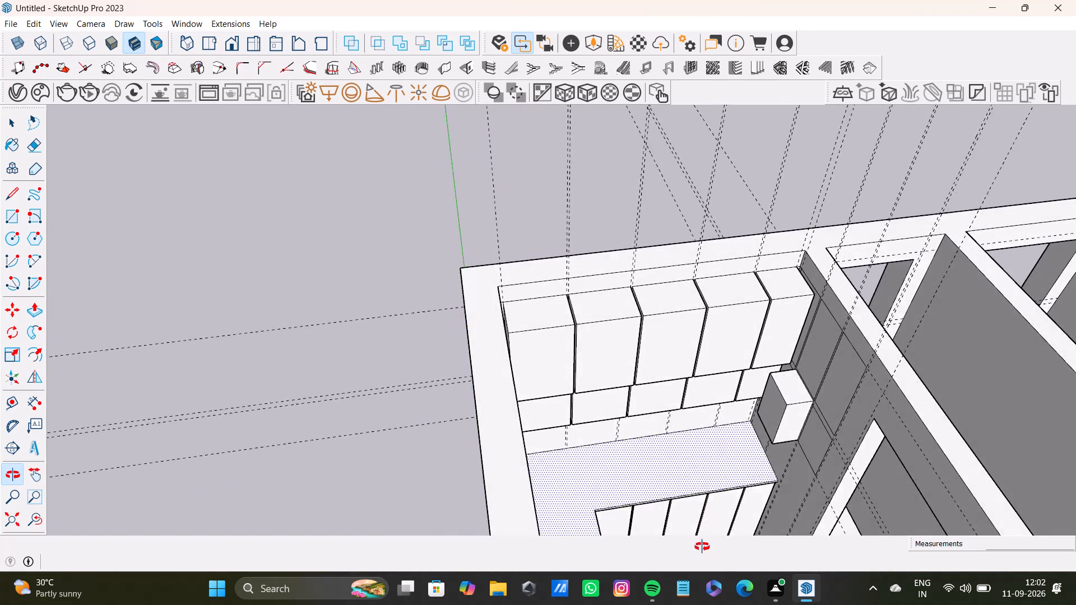
pyautogui.keyDown('shift'); pyautogui.moveTo(702, 547); pyautogui.dragTo(798, 560, button='middle'); pyautogui.keyUp('shift')
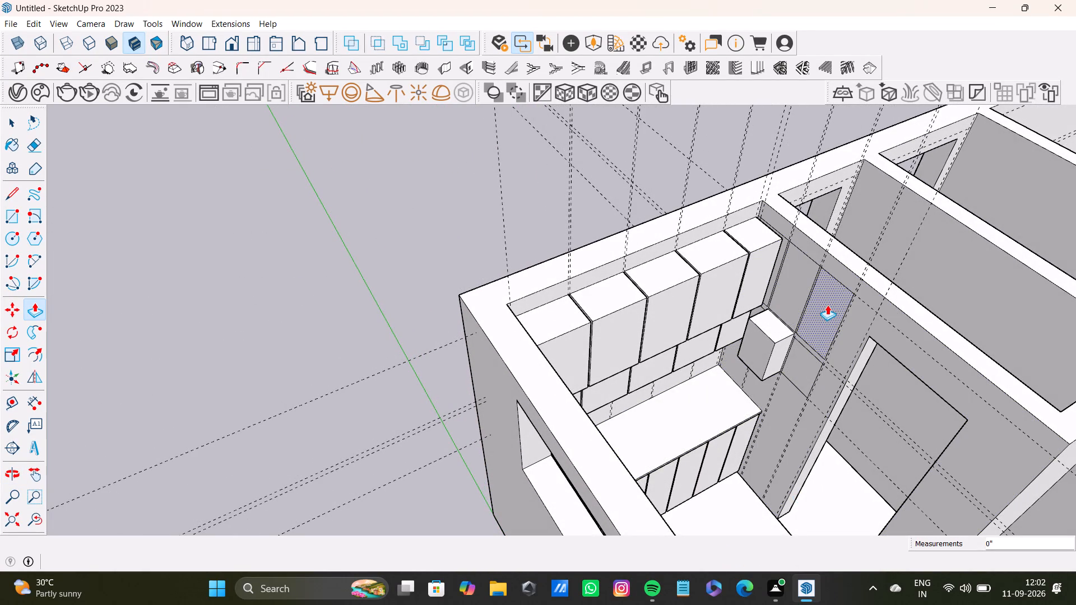
pyautogui.moveTo(827, 305); pyautogui.dragTo(811, 318)
# Extrude the side wall's middle-row bay directly below that upper block about 7 15/16".
pyautogui.scroll(4, 775, 392)
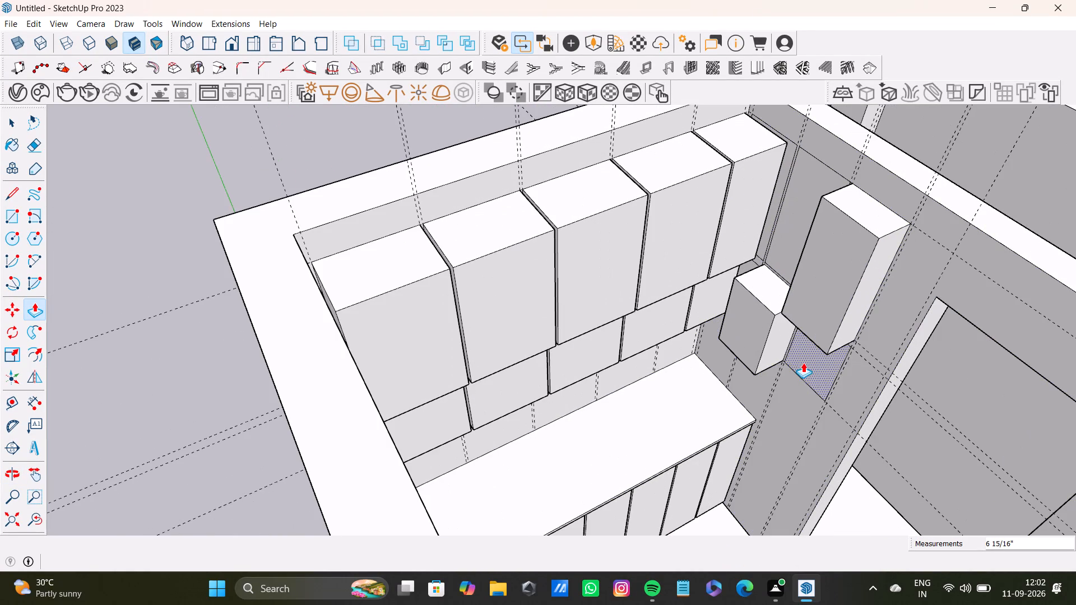
pyautogui.moveTo(803, 362); pyautogui.dragTo(762, 323)
# Raise the top face of the new middle-row block beside the doorway to align with the neighbouring side-wall block's top.
pyautogui.scroll(7, 774, 332)
pyautogui.keyDown('shift'); pyautogui.moveTo(770, 306); pyautogui.dragTo(665, 354, button='middle'); pyautogui.keyUp('shift')
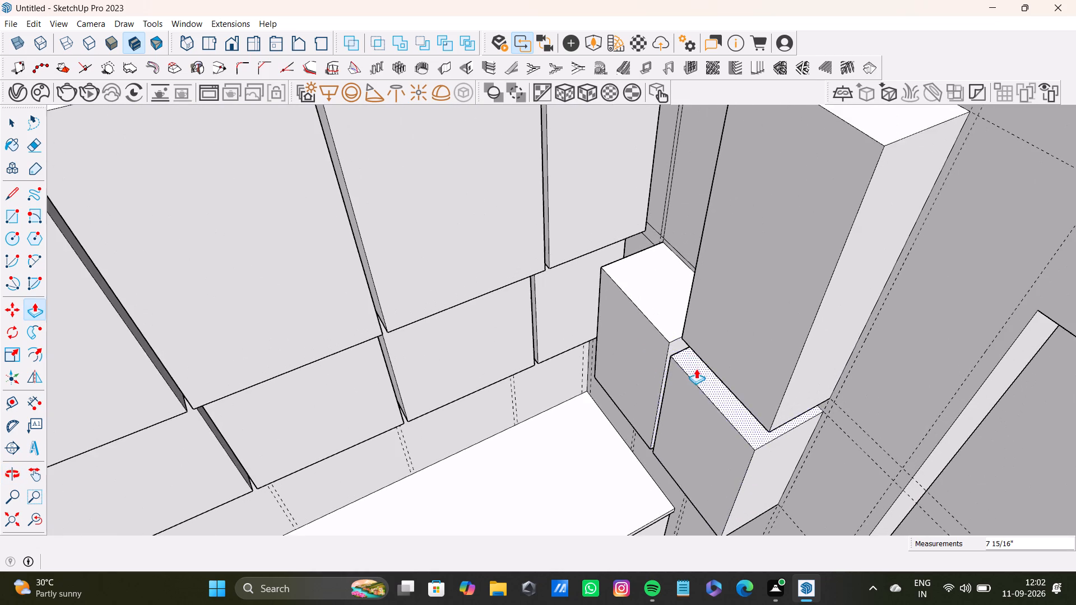
pyautogui.moveTo(687, 272); pyautogui.dragTo(687, 258, button='middle')
pyautogui.moveTo(671, 334); pyautogui.dragTo(666, 208, button='middle')
pyautogui.scroll(6, 713, 262)
pyautogui.moveTo(716, 314); pyautogui.dragTo(627, 266)
# Extrude the side wall's upper bay nearest the corner about 6 15/16", flush with the adjacent upper block.
pyautogui.scroll(-8, 618, 285)
pyautogui.moveTo(606, 317); pyautogui.dragTo(736, 346, button='middle')
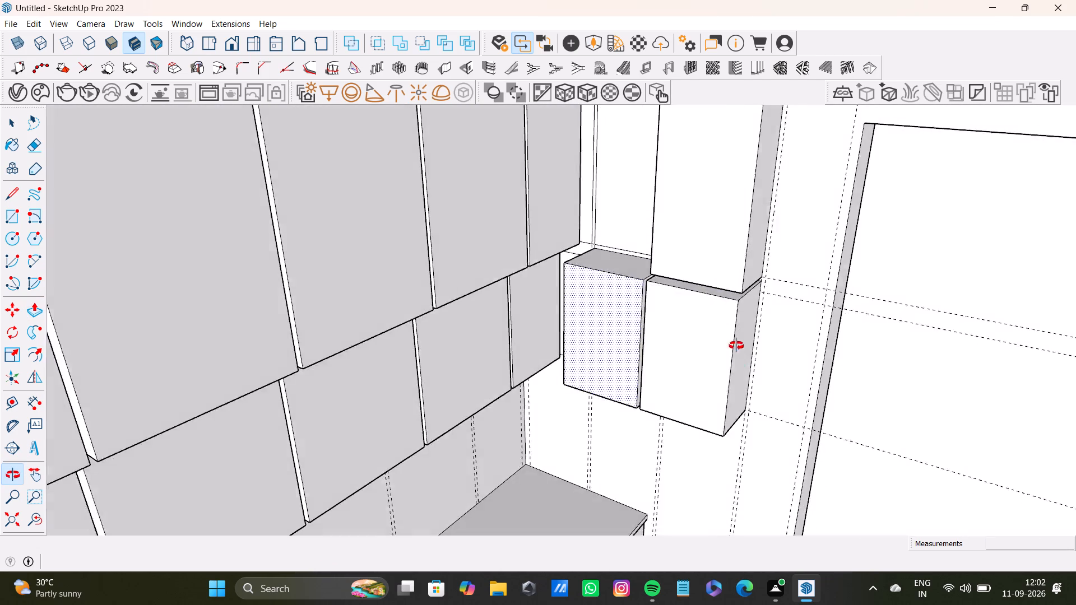
pyautogui.moveTo(736, 346); pyautogui.dragTo(730, 415, button='middle')
pyautogui.keyDown('shift'); pyautogui.moveTo(588, 266); pyautogui.dragTo(563, 380, button='middle'); pyautogui.keyUp('shift')
pyautogui.moveTo(599, 260); pyautogui.dragTo(643, 296)
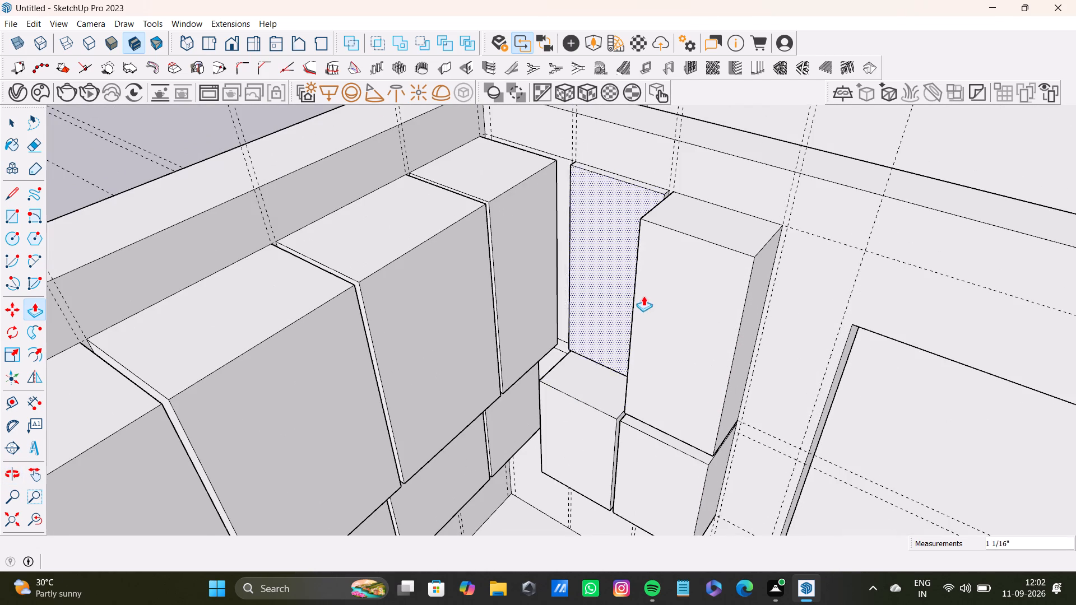
pyautogui.moveTo(643, 296); pyautogui.dragTo(641, 321)
# Push in the corner-facing side of the side wall's upper corner block to narrow it away from the back-wall cabinets.
pyautogui.scroll(4, 541, 190)
pyautogui.scroll(-4, 484, 198)
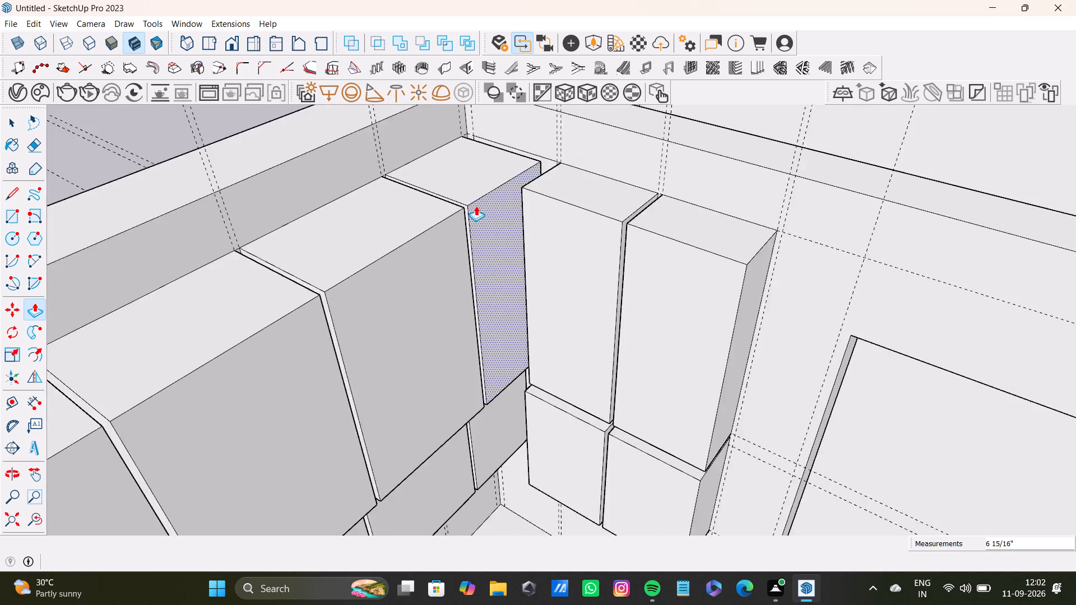
pyautogui.scroll(-4, 476, 206)
pyautogui.scroll(-16, 503, 257)
pyautogui.moveTo(498, 268); pyautogui.dragTo(664, 282, button='middle')
pyautogui.scroll(12, 523, 306)
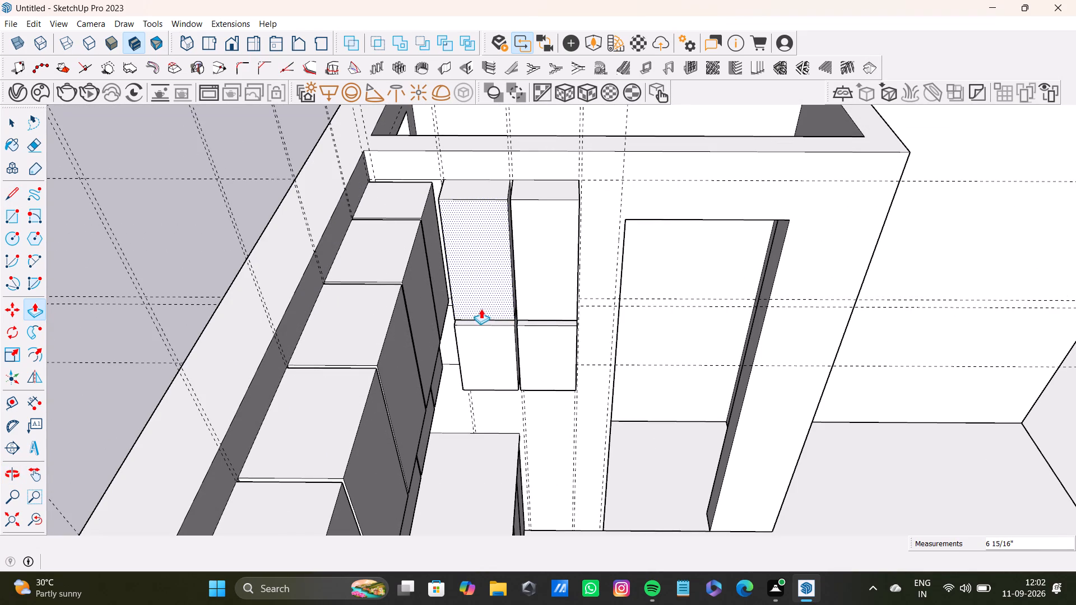
pyautogui.moveTo(480, 308); pyautogui.dragTo(685, 305, button='middle')
pyautogui.scroll(7, 490, 236)
pyautogui.moveTo(552, 218); pyautogui.dragTo(568, 212)
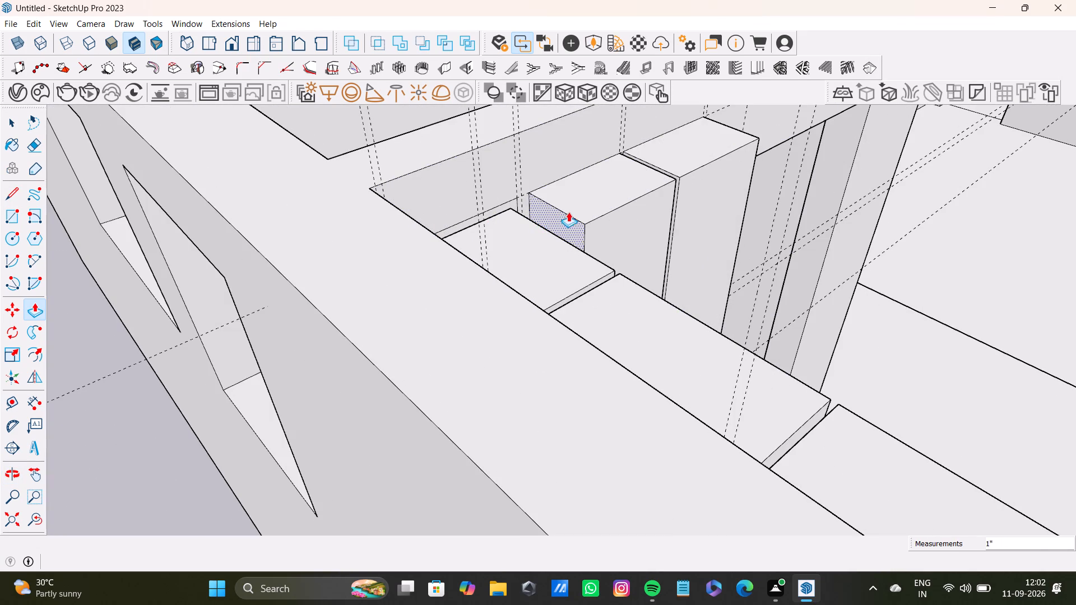
pyautogui.moveTo(568, 212); pyautogui.dragTo(587, 203)
# Push the corner-facing side of the side wall's middle-row corner block in about 3 15/16", aligning it with the upper block.
pyautogui.scroll(-3, 606, 202)
pyautogui.keyDown('shift'); pyautogui.moveTo(615, 198); pyautogui.dragTo(402, 282, button='middle'); pyautogui.keyUp('shift')
pyautogui.moveTo(558, 276); pyautogui.dragTo(378, 316, button='middle')
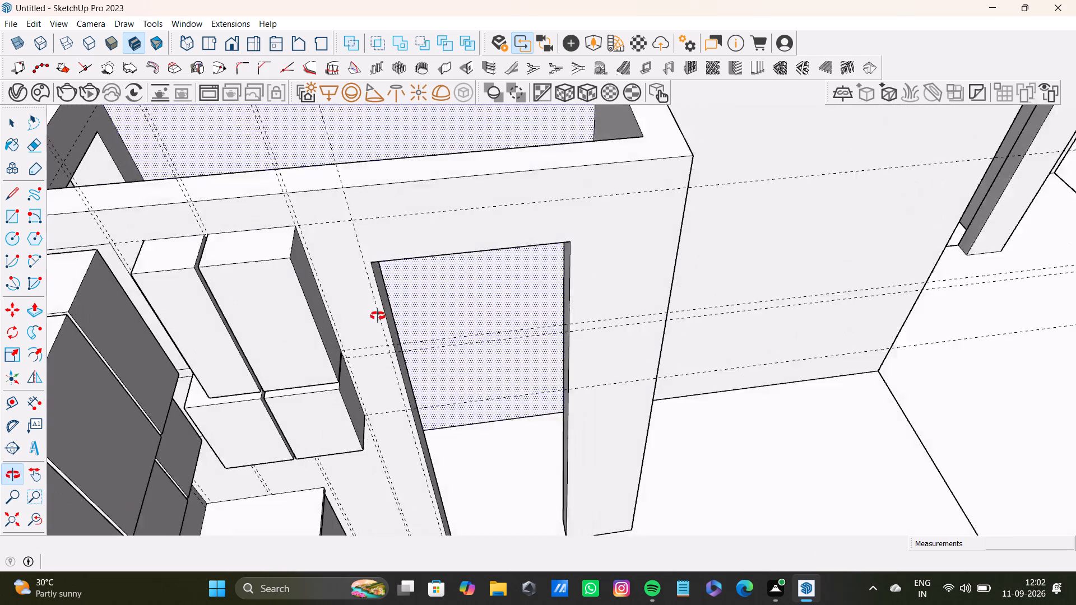
pyautogui.moveTo(378, 316); pyautogui.dragTo(373, 316, button='middle')
pyautogui.keyDown('shift'); pyautogui.moveTo(307, 266); pyautogui.dragTo(545, 312, button='middle'); pyautogui.keyUp('shift')
pyautogui.scroll(3, 414, 388)
pyautogui.keyDown('shift'); pyautogui.moveTo(412, 401); pyautogui.dragTo(444, 235, button='middle'); pyautogui.keyUp('shift')
pyautogui.scroll(4, 433, 310)
pyautogui.moveTo(432, 311); pyautogui.dragTo(471, 188, button='middle')
pyautogui.scroll(9, 419, 257)
pyautogui.moveTo(415, 269); pyautogui.dragTo(439, 266, button='middle')
pyautogui.moveTo(402, 268); pyautogui.dragTo(306, 311, button='middle')
pyautogui.moveTo(428, 225); pyautogui.dragTo(462, 216)
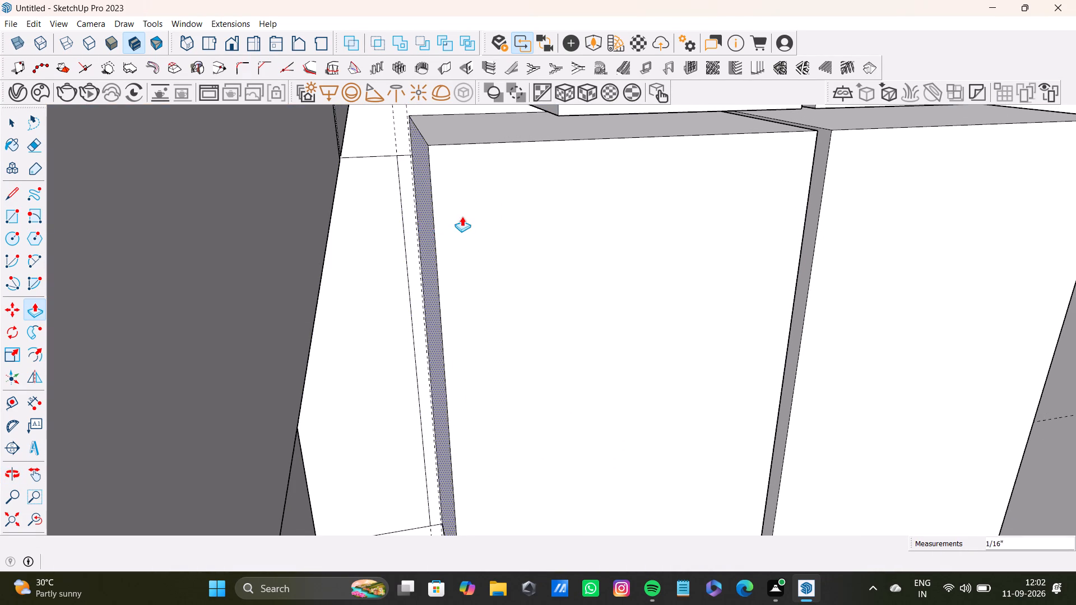
pyautogui.moveTo(462, 216); pyautogui.dragTo(555, 108)
# Push the front faces of both side-wall middle-row blocks back about 1", flush with the upper blocks above them.
pyautogui.scroll(-9, 550, 188)
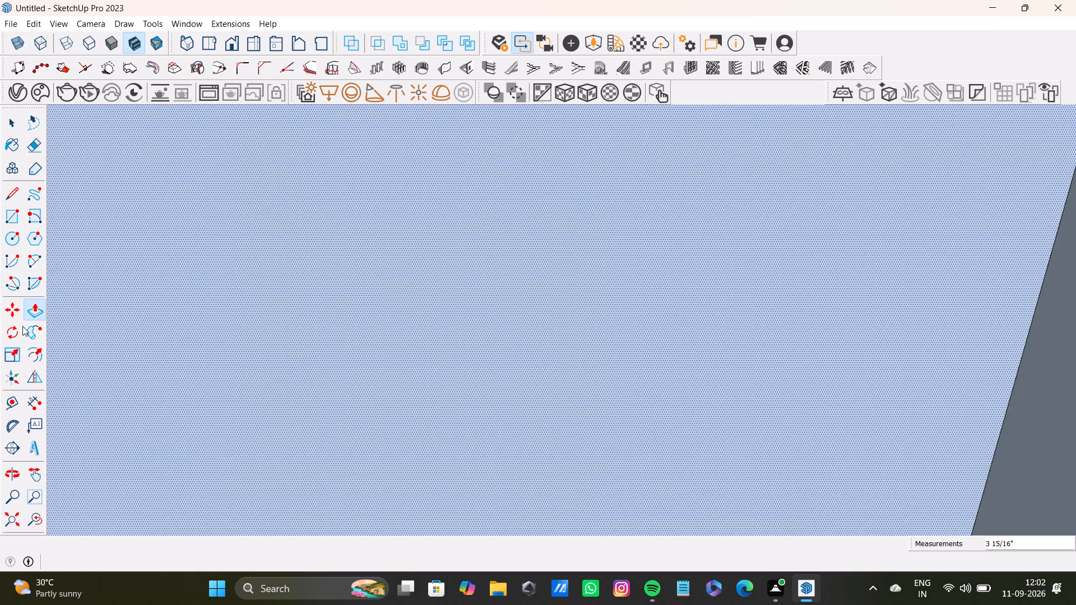
pyautogui.moveTo(34, 521); pyautogui.dragTo(39, 521)
pyautogui.moveTo(541, 367); pyautogui.dragTo(288, 437, button='middle')
pyautogui.click(23, 519)
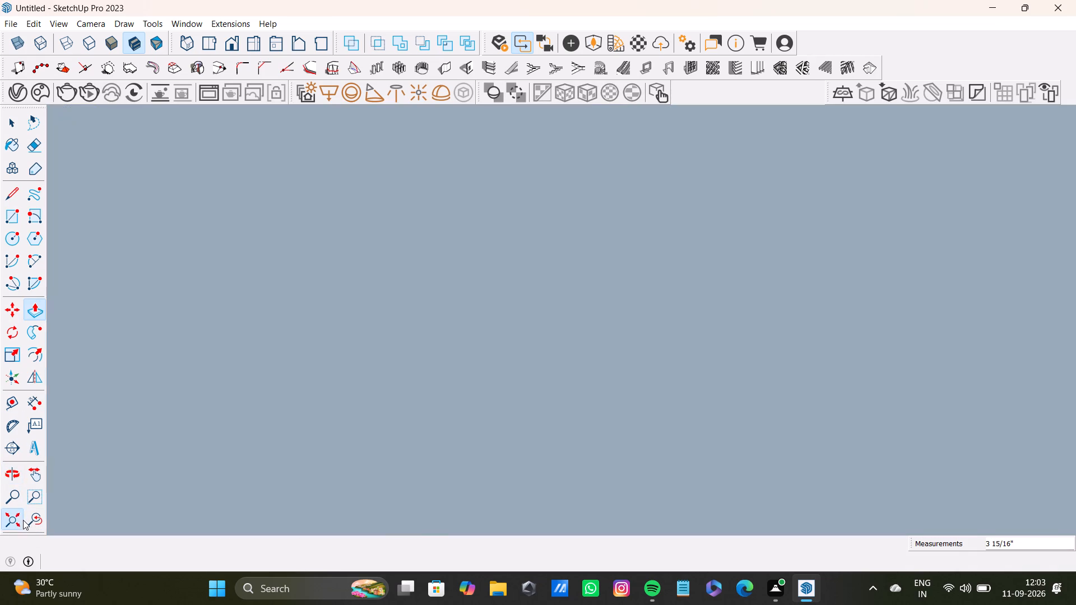
pyautogui.moveTo(585, 310); pyautogui.dragTo(536, 399, button='middle')
pyautogui.scroll(6, 382, 240)
pyautogui.keyDown('shift'); pyautogui.moveTo(381, 139); pyautogui.dragTo(501, 252, button='middle'); pyautogui.keyUp('shift')
pyautogui.scroll(4, 499, 254)
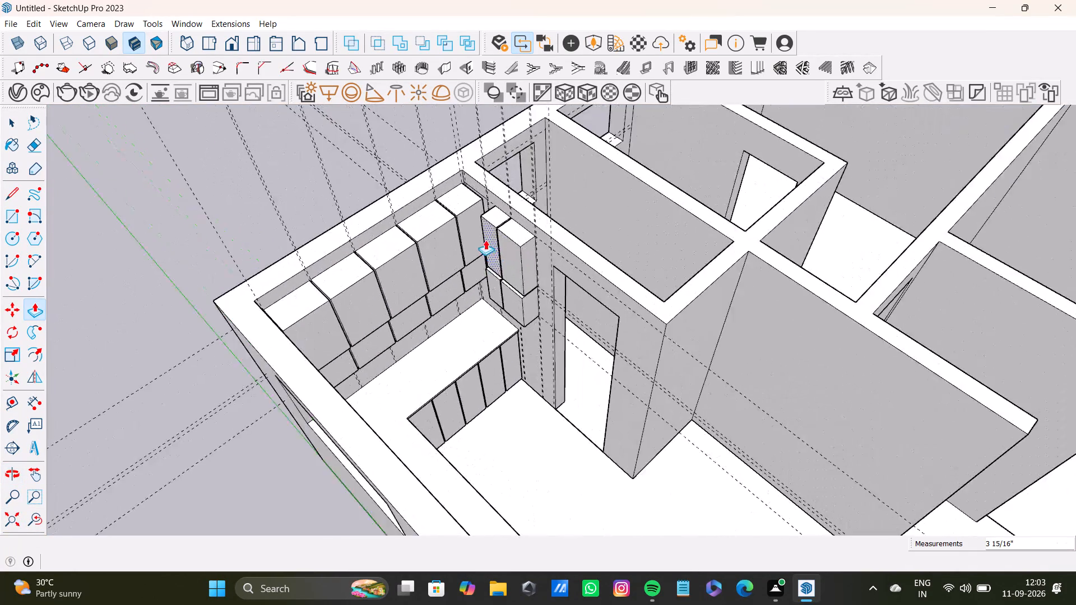
pyautogui.scroll(15, 485, 240)
pyautogui.moveTo(489, 308); pyautogui.dragTo(459, 170, button='middle')
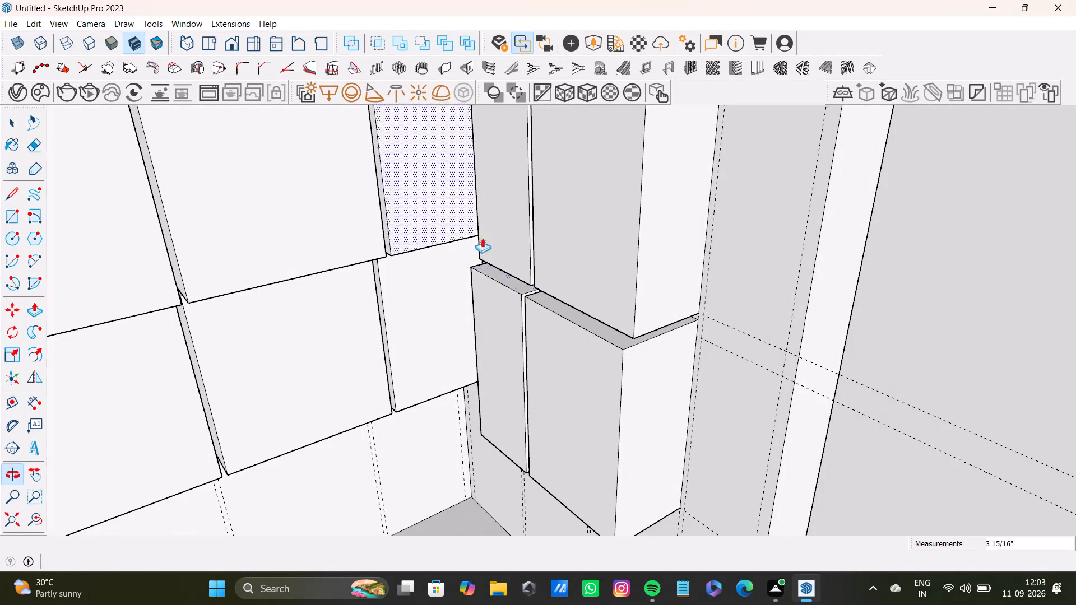
pyautogui.moveTo(498, 298); pyautogui.dragTo(524, 243)
pyautogui.moveTo(540, 351); pyautogui.dragTo(574, 269)
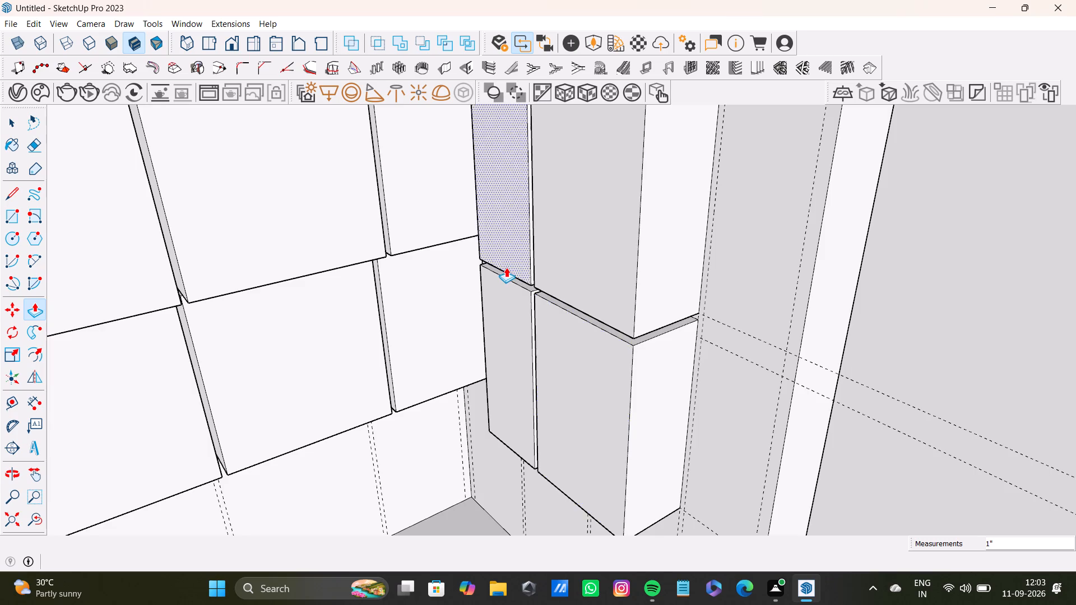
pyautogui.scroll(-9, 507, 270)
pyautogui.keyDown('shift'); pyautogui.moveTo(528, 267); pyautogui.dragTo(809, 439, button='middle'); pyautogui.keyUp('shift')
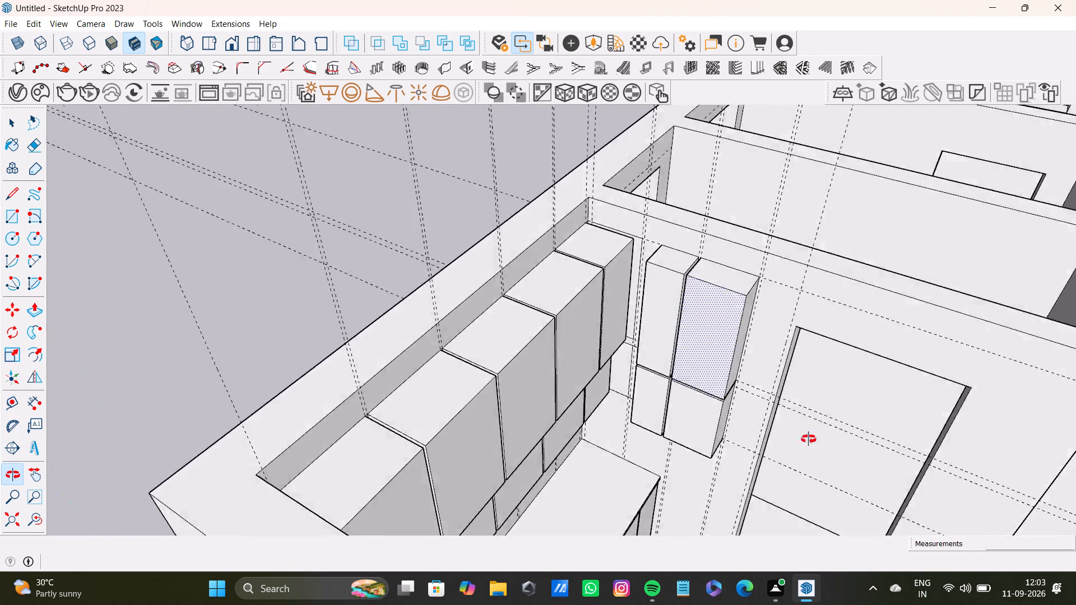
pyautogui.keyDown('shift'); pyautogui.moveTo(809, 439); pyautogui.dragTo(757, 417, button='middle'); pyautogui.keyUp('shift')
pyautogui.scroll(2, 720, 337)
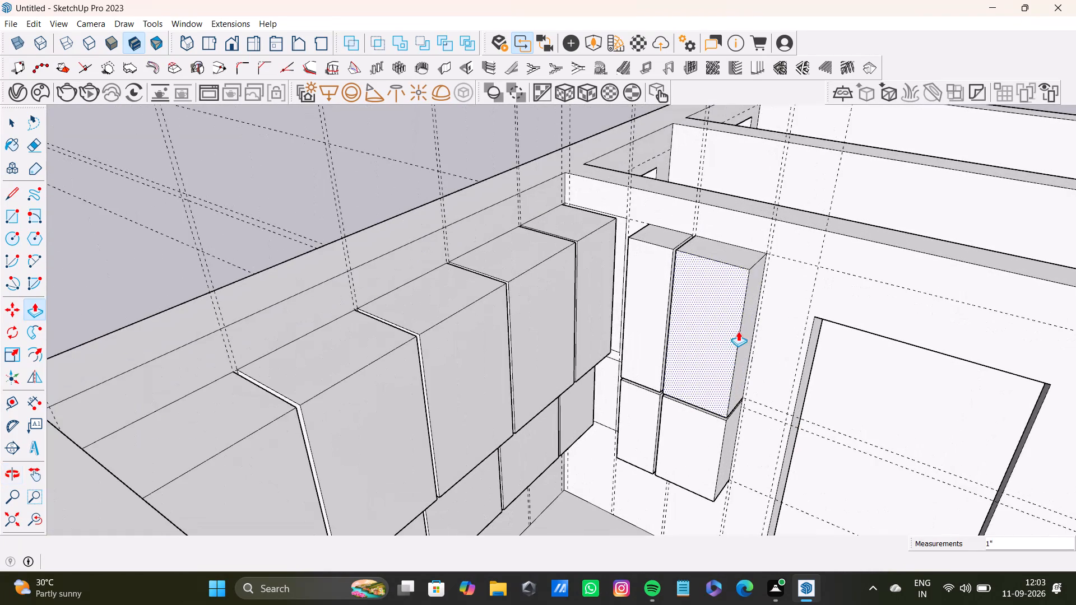
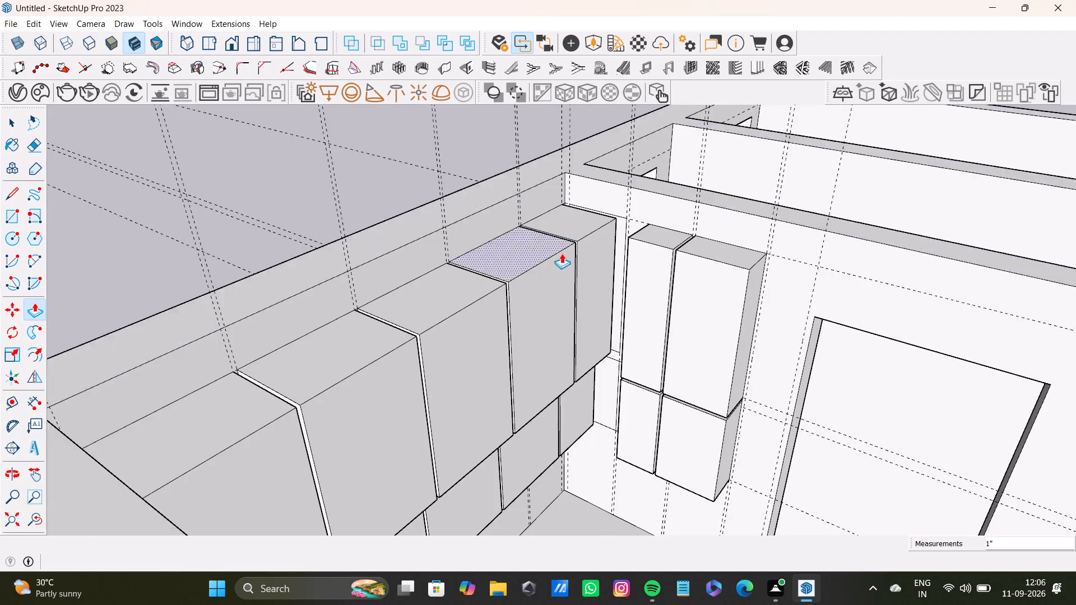
# Place a horizontal guide on the window wall, level with the tops of the adjoining upper cabinet blocks.
pyautogui.press('space')
pyautogui.scroll(-9, 562, 253)
pyautogui.keyDown('shift'); pyautogui.moveTo(592, 298); pyautogui.dragTo(722, 302, button='middle'); pyautogui.keyUp('shift')
pyautogui.moveTo(765, 309); pyautogui.dragTo(481, 366, button='middle')
pyautogui.scroll(3, 460, 351)
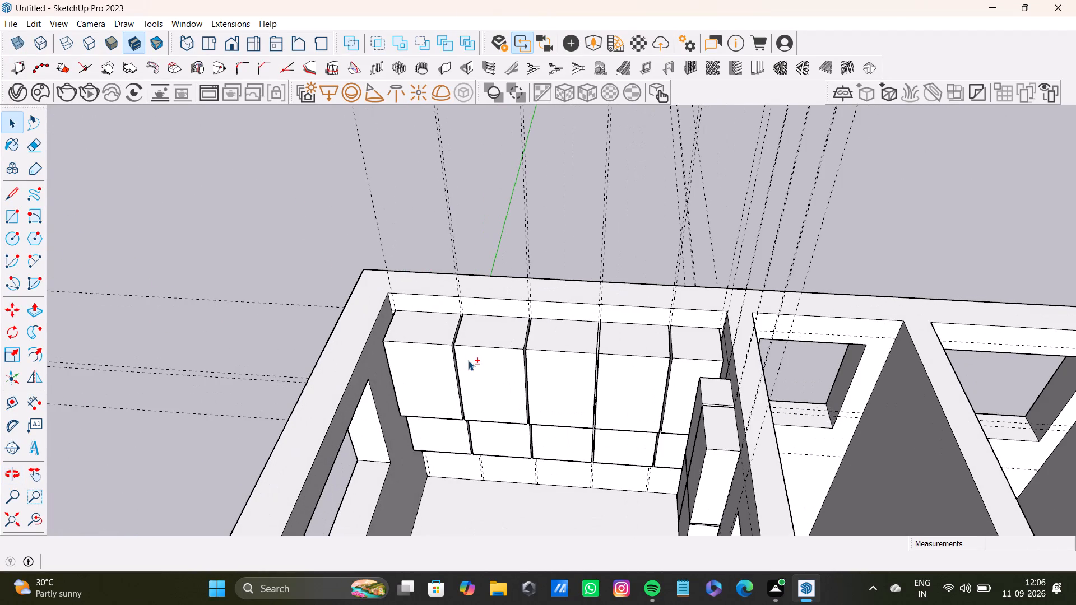
pyautogui.scroll(-6, 468, 360)
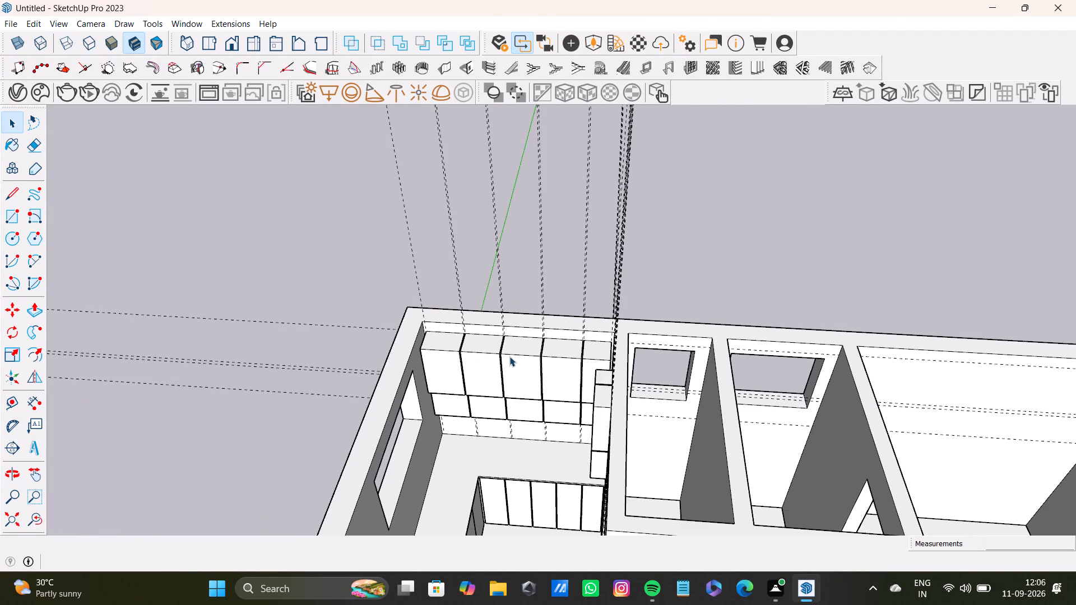
pyautogui.scroll(-3, 489, 356)
pyautogui.keyDown('shift'); pyautogui.moveTo(491, 355); pyautogui.dragTo(495, 300, button='middle'); pyautogui.keyUp('shift')
pyautogui.scroll(7, 508, 345)
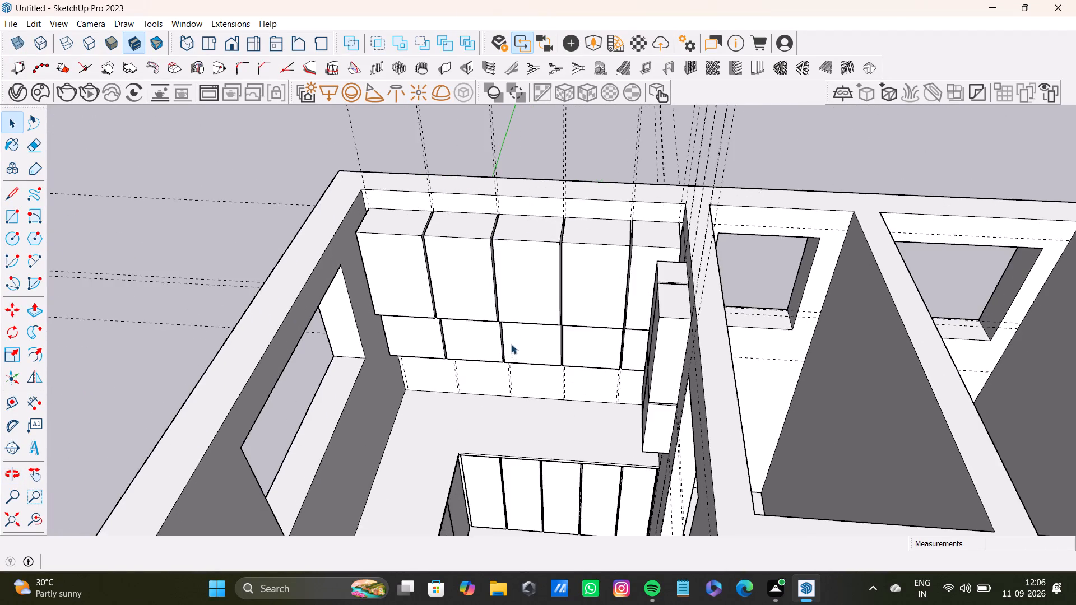
pyautogui.moveTo(511, 344); pyautogui.dragTo(280, 376, button='middle')
pyautogui.scroll(-4, 350, 297)
pyautogui.keyDown('shift'); pyautogui.moveTo(369, 294); pyautogui.dragTo(602, 375, button='middle'); pyautogui.keyUp('shift')
pyautogui.moveTo(618, 371); pyautogui.dragTo(420, 399, button='middle')
pyautogui.scroll(3, 466, 353)
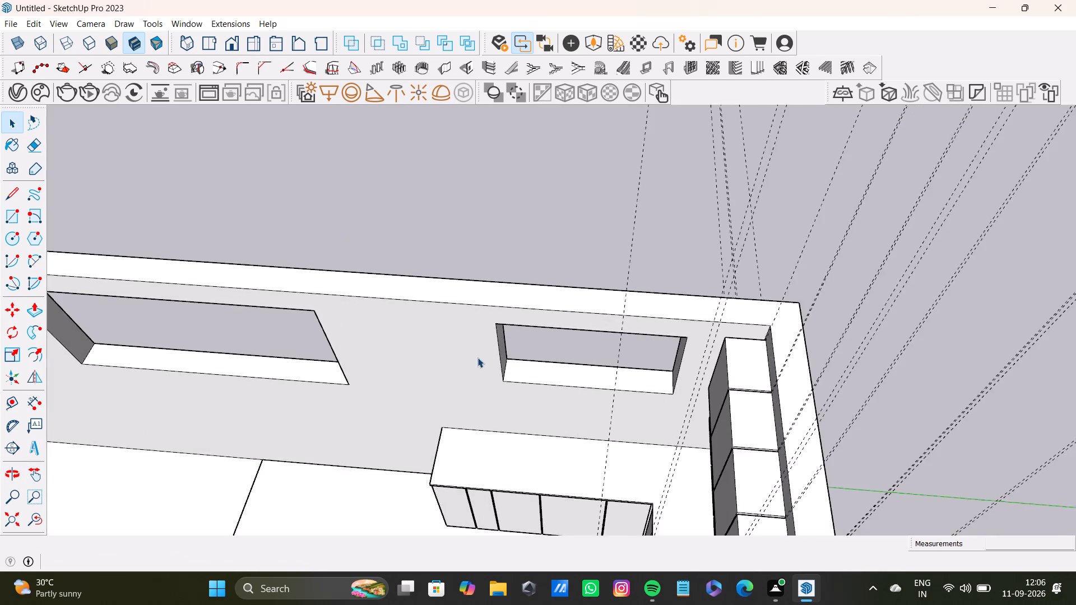
pyautogui.moveTo(478, 357); pyautogui.dragTo(533, 246, button='middle')
pyautogui.press('t')
pyautogui.scroll(4, 584, 308)
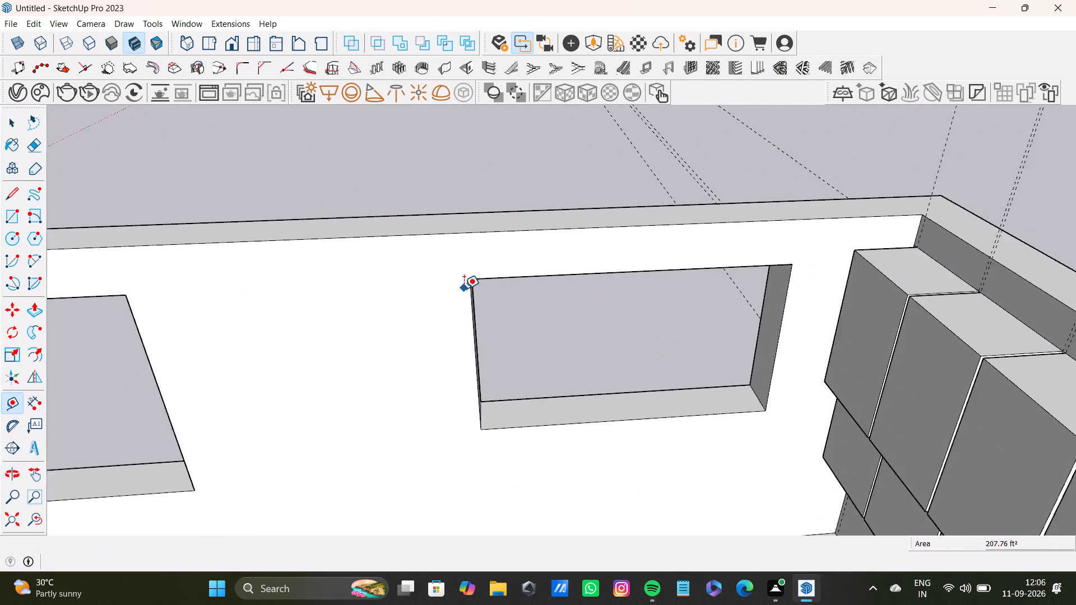
pyautogui.scroll(2, 464, 288)
pyautogui.click(409, 219)
pyautogui.scroll(-4, 421, 290)
pyautogui.keyDown('shift'); pyautogui.moveTo(423, 293); pyautogui.dragTo(417, 264, button='middle'); pyautogui.keyUp('shift')
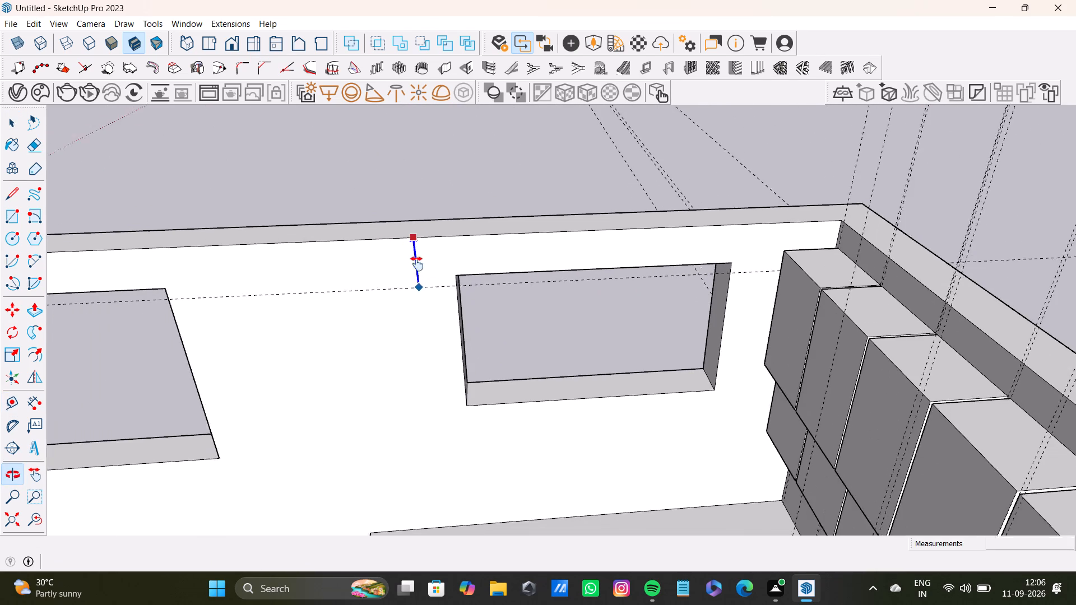
pyautogui.keyDown('shift'); pyautogui.moveTo(417, 264); pyautogui.dragTo(414, 254, button='middle'); pyautogui.keyUp('shift')
pyautogui.scroll(6, 810, 218)
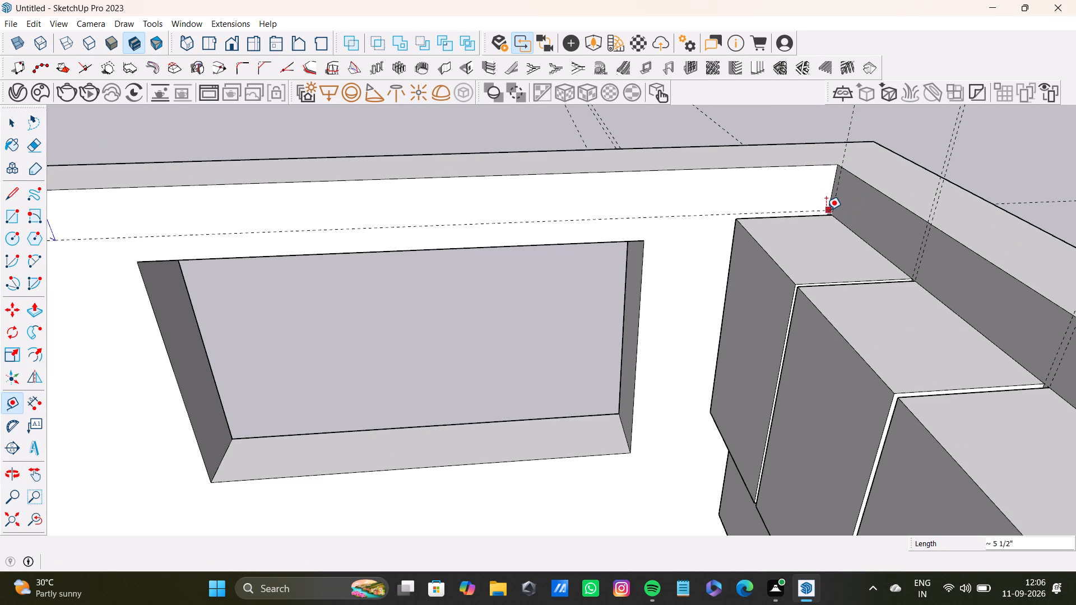
pyautogui.scroll(8, 819, 208)
pyautogui.moveTo(809, 208); pyautogui.dragTo(876, 211, button='middle')
pyautogui.scroll(4, 770, 176)
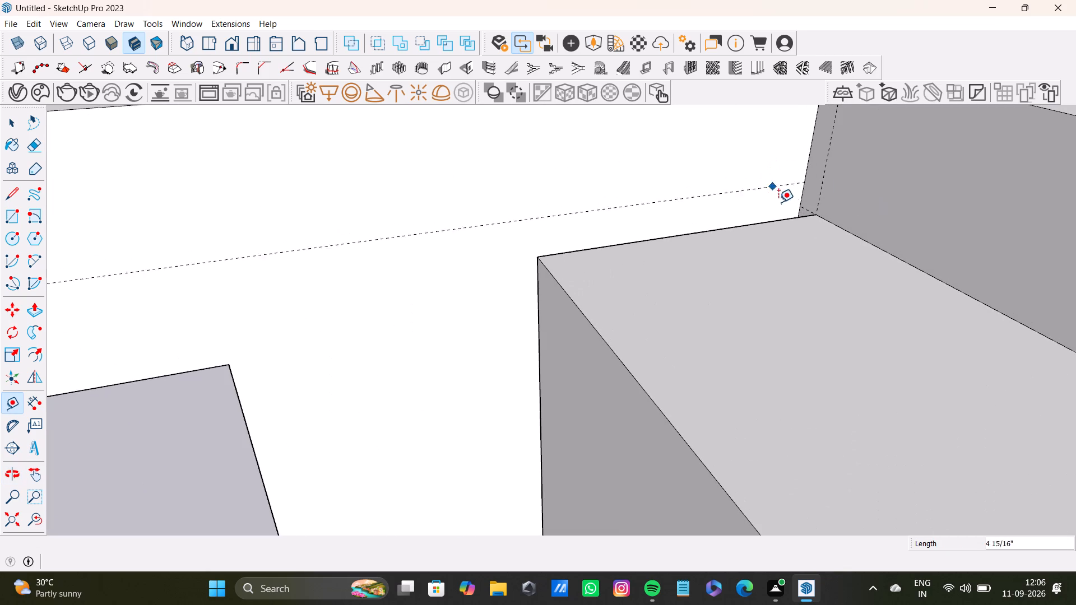
pyautogui.click(800, 208)
# Place a second guide on the window wall about 2' 3 5/8" below the first, level with the upper blocks' undersides.
pyautogui.scroll(-9, 628, 206)
pyautogui.keyDown('shift'); pyautogui.moveTo(477, 268); pyautogui.dragTo(591, 230, button='middle'); pyautogui.keyUp('shift')
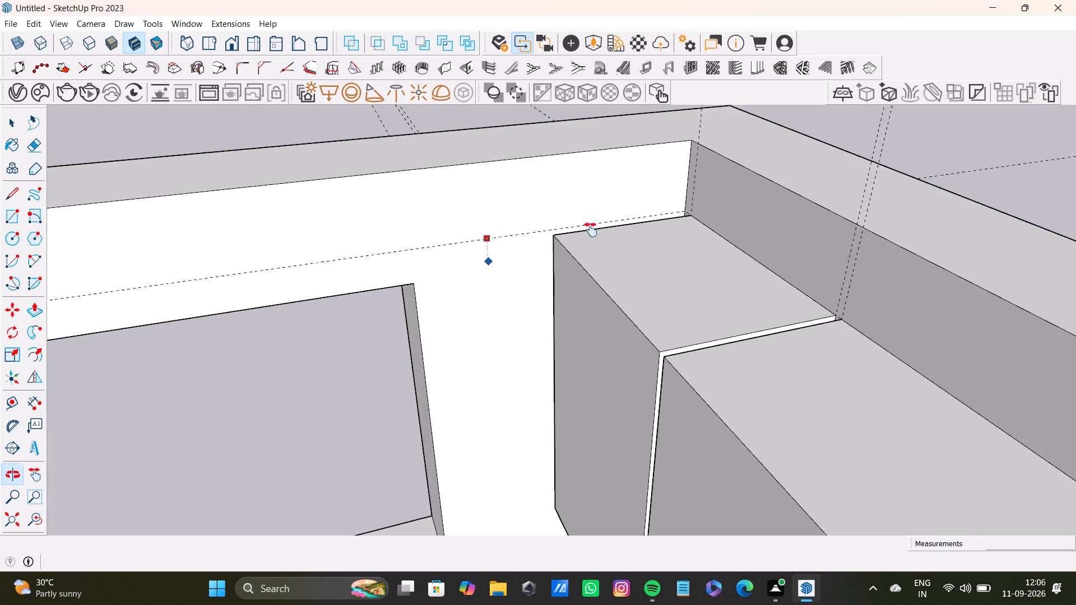
pyautogui.keyDown('shift'); pyautogui.moveTo(591, 230); pyautogui.dragTo(693, 198, button='middle'); pyautogui.keyUp('shift')
pyautogui.click(658, 177)
pyautogui.scroll(-4, 647, 253)
pyautogui.keyDown('shift'); pyautogui.moveTo(628, 290); pyautogui.dragTo(627, 161, button='middle'); pyautogui.keyUp('shift')
pyautogui.moveTo(635, 248); pyautogui.dragTo(692, 150, button='middle')
pyautogui.scroll(1, 652, 280)
pyautogui.scroll(-2, 646, 305)
pyautogui.moveTo(645, 305); pyautogui.dragTo(650, 199, button='middle')
pyautogui.scroll(3, 658, 306)
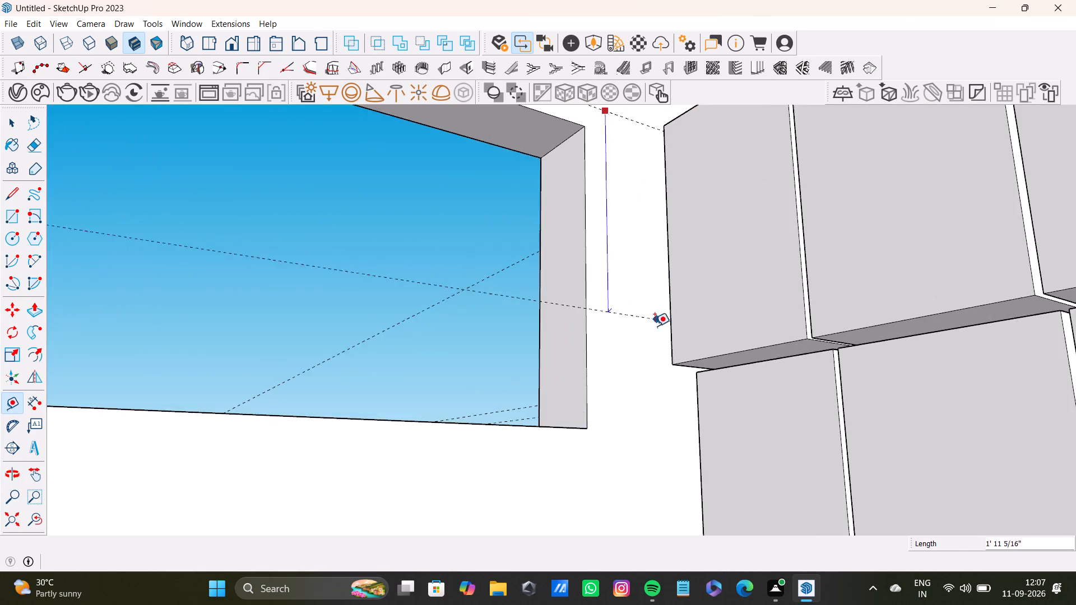
pyautogui.scroll(4, 655, 326)
pyautogui.moveTo(655, 346); pyautogui.dragTo(696, 391, button='middle')
pyautogui.scroll(-1, 696, 390)
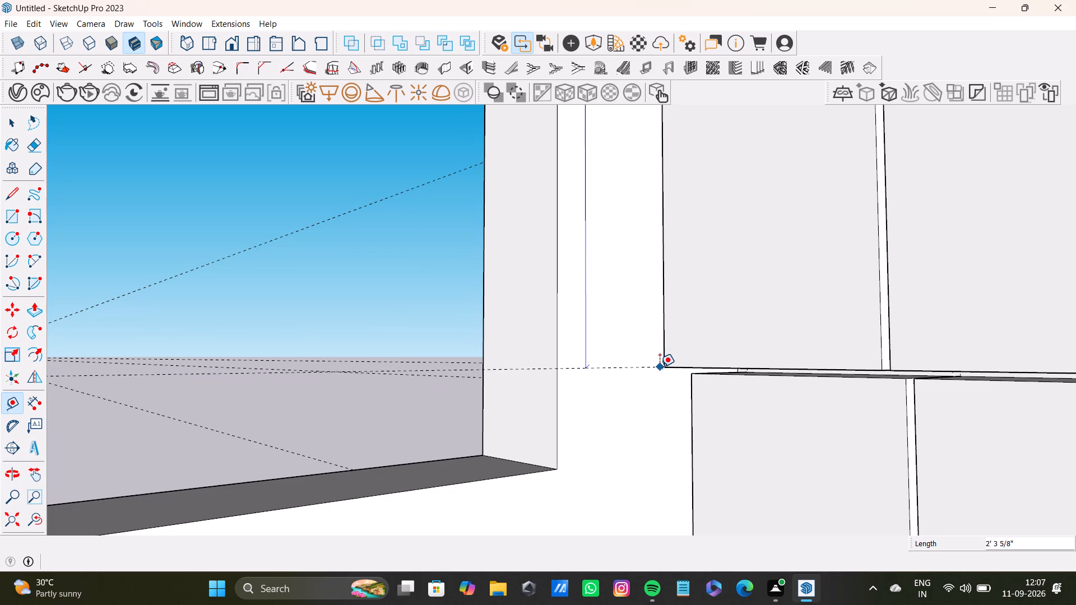
pyautogui.click(662, 366)
# Place a third horizontal guide on the window wall, level with the undersides of the middle-row blocks.
pyautogui.scroll(-8, 650, 372)
pyautogui.moveTo(609, 374); pyautogui.dragTo(564, 472, button='middle')
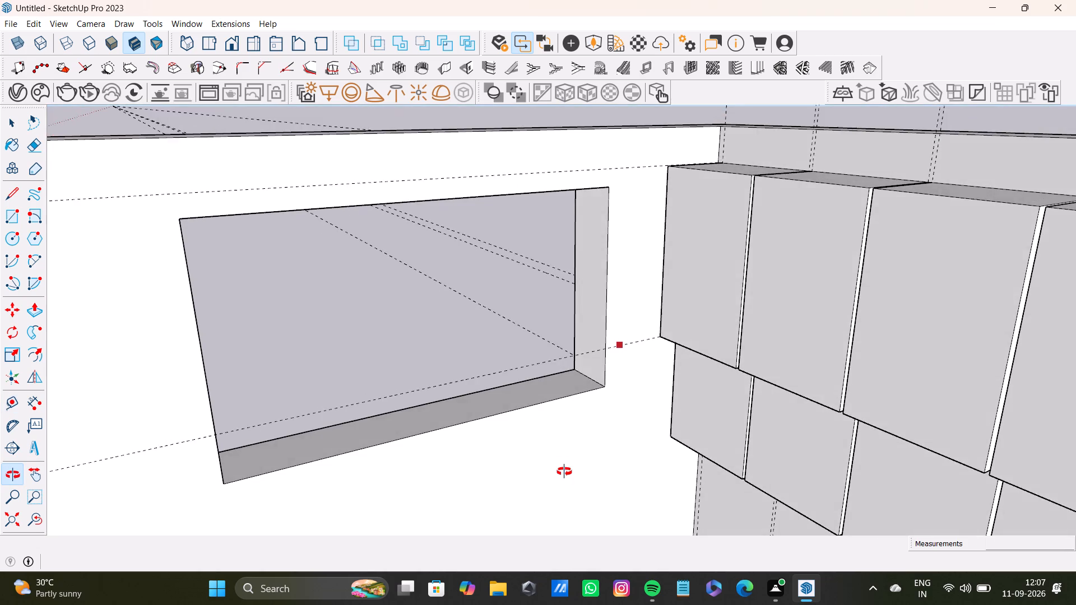
pyautogui.moveTo(564, 472); pyautogui.dragTo(667, 336, button='middle')
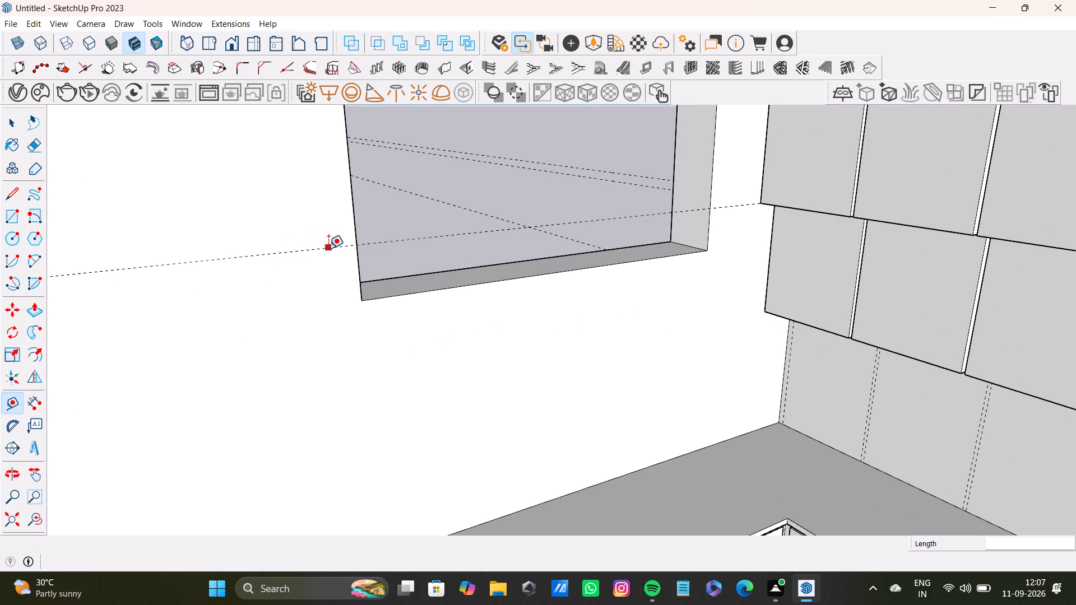
pyautogui.click(328, 248)
pyautogui.scroll(-3, 333, 296)
pyautogui.moveTo(345, 332); pyautogui.dragTo(570, 356, button='middle')
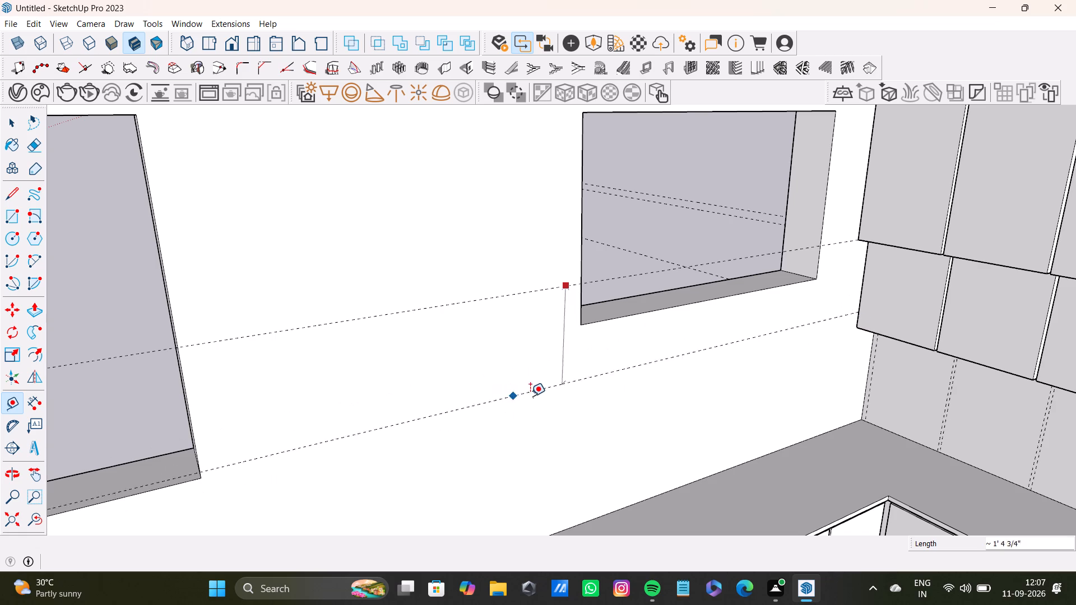
pyautogui.moveTo(530, 411); pyautogui.dragTo(589, 324, button='middle')
pyautogui.scroll(5, 669, 361)
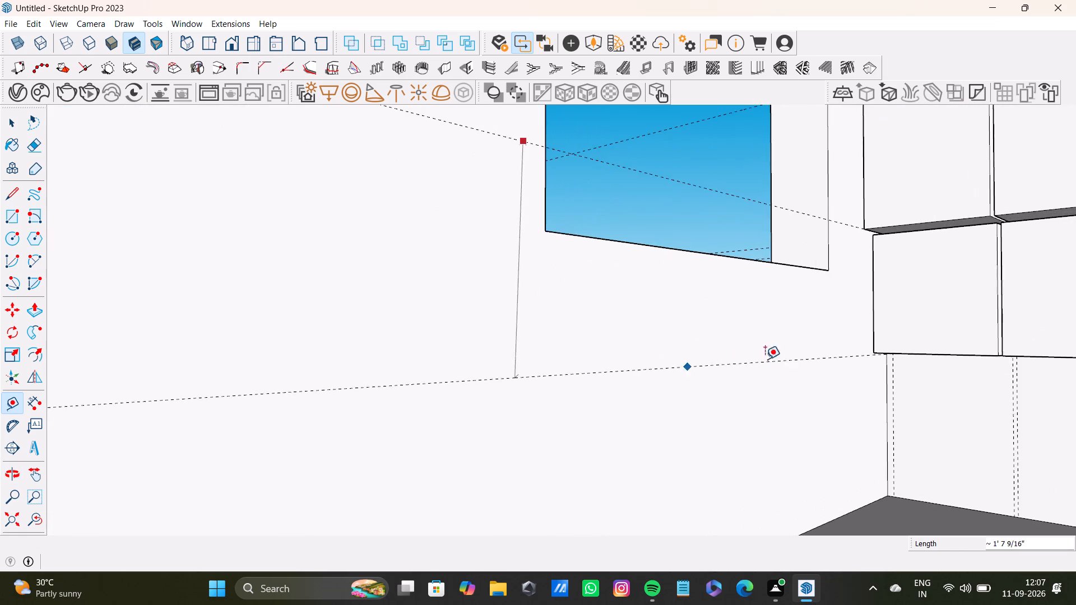
pyautogui.moveTo(781, 361); pyautogui.dragTo(782, 312, button='middle')
pyautogui.scroll(4, 878, 368)
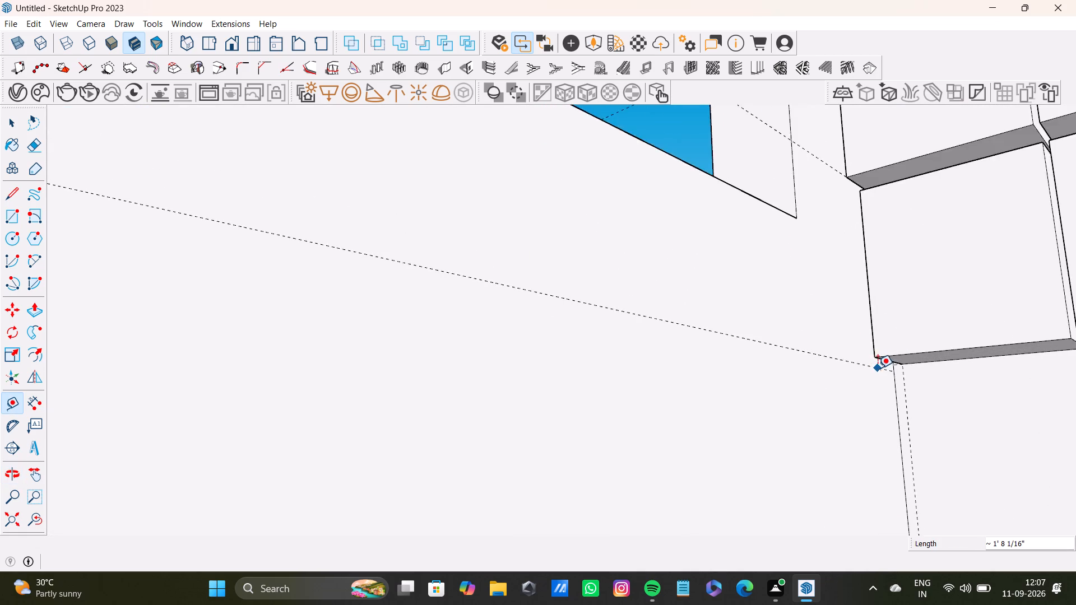
pyautogui.scroll(20, 878, 368)
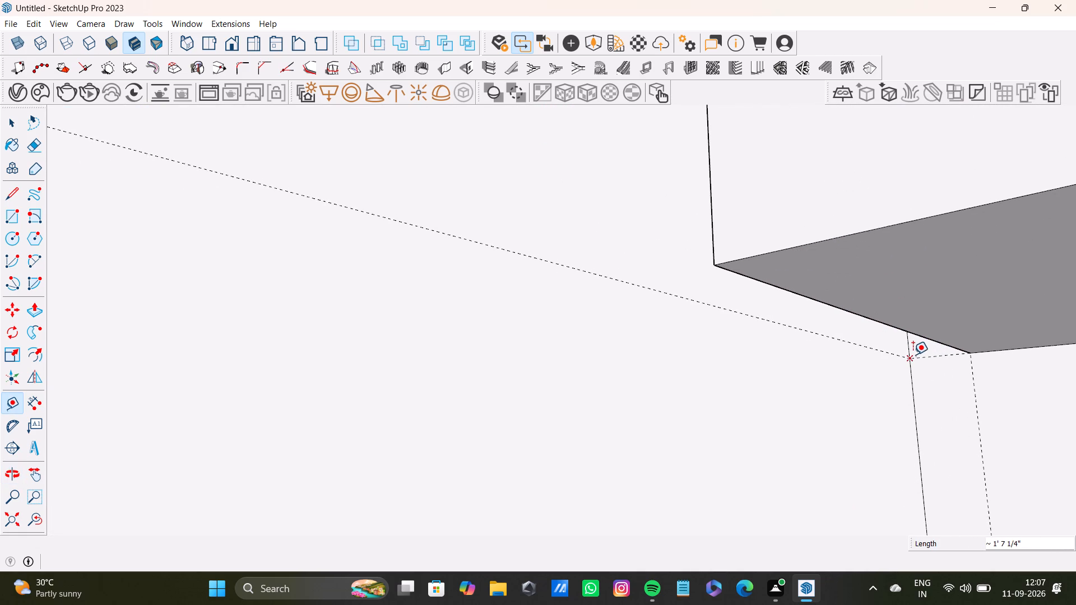
pyautogui.click(913, 355)
# Place a vertical guide about 2 15/16" outside the small window's side edge farthest from the cabinets.
pyautogui.scroll(-9, 660, 317)
pyautogui.moveTo(495, 286); pyautogui.dragTo(515, 363, button='middle')
pyautogui.moveTo(554, 267); pyautogui.dragTo(548, 324, button='middle')
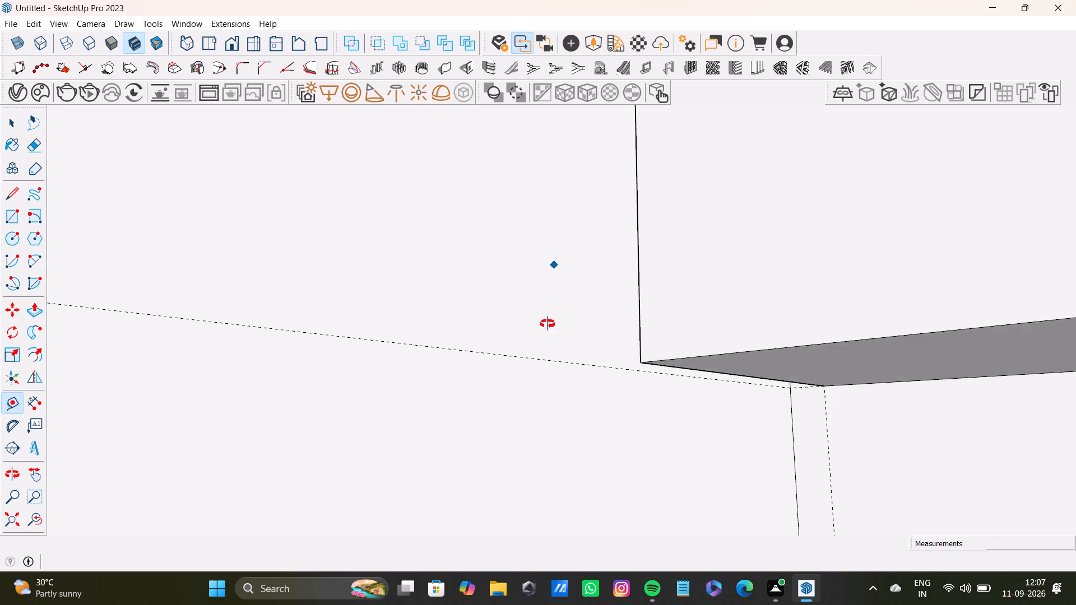
pyautogui.moveTo(548, 324); pyautogui.dragTo(508, 458, button='middle')
pyautogui.scroll(-9, 493, 380)
pyautogui.keyDown('shift'); pyautogui.scroll(-9, 471, 365); pyautogui.keyUp('shift')
pyautogui.keyDown('shift'); pyautogui.moveTo(452, 362); pyautogui.dragTo(553, 340, button='middle'); pyautogui.keyUp('shift')
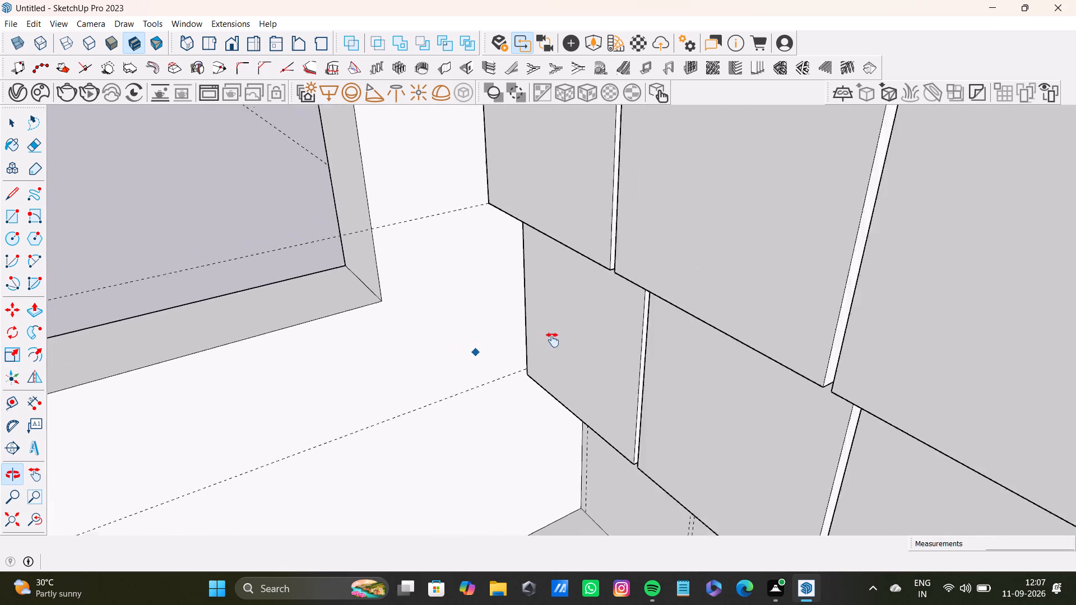
pyautogui.keyDown('shift'); pyautogui.moveTo(553, 340); pyautogui.dragTo(764, 364, button='middle'); pyautogui.keyUp('shift')
pyautogui.scroll(-12, 698, 376)
pyautogui.moveTo(647, 377); pyautogui.dragTo(783, 355, button='middle')
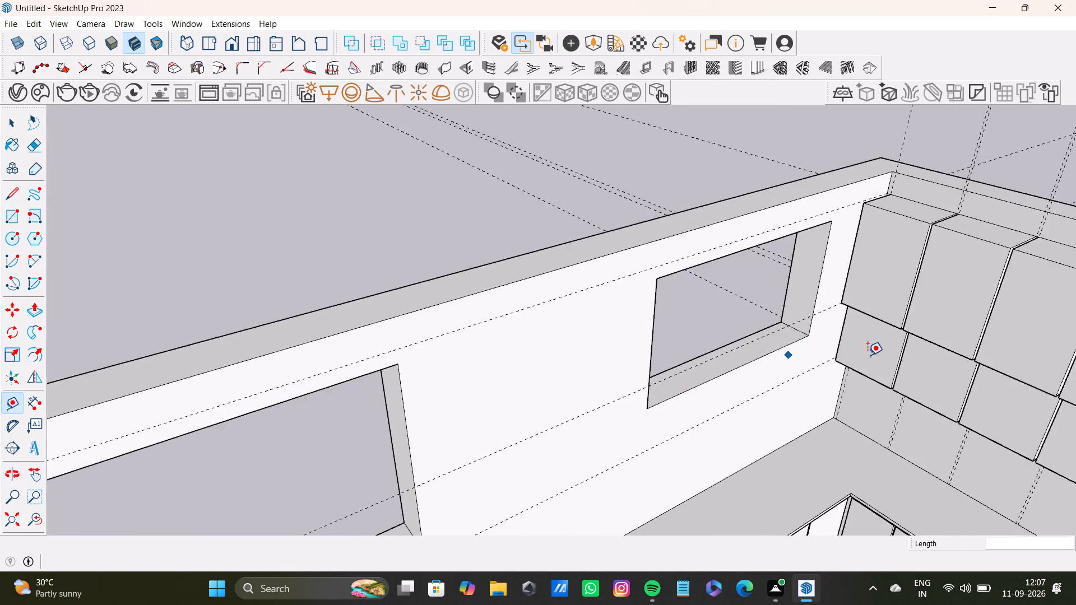
pyautogui.moveTo(887, 358); pyautogui.dragTo(704, 347, button='middle')
pyautogui.scroll(-6, 518, 342)
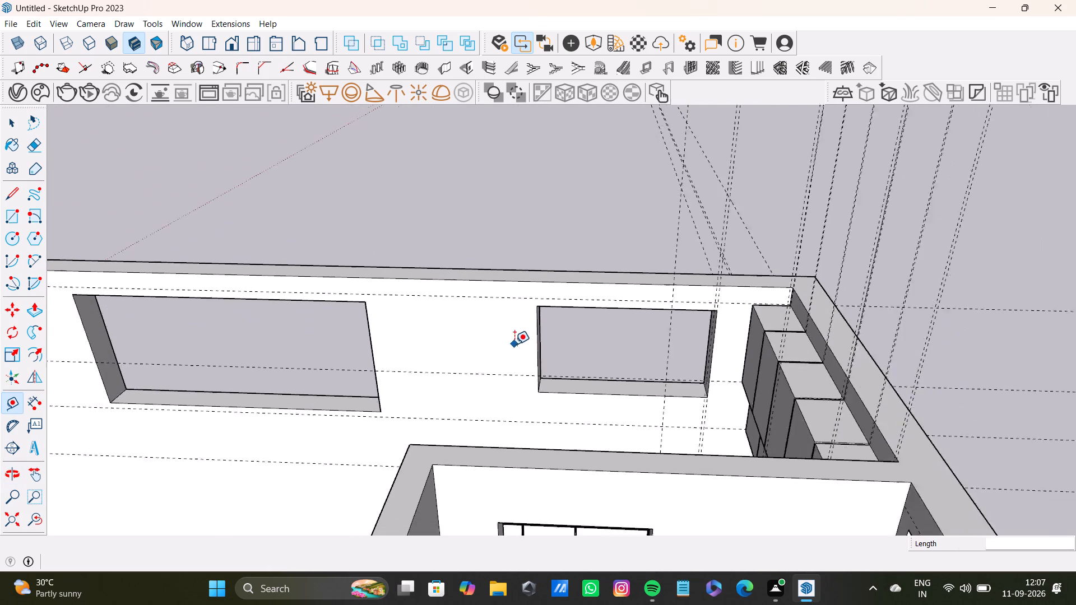
pyautogui.scroll(-1, 514, 344)
pyautogui.keyDown('shift'); pyautogui.moveTo(513, 347); pyautogui.dragTo(677, 336, button='middle'); pyautogui.keyUp('shift')
pyautogui.scroll(4, 674, 338)
pyautogui.moveTo(669, 347); pyautogui.dragTo(683, 340, button='middle')
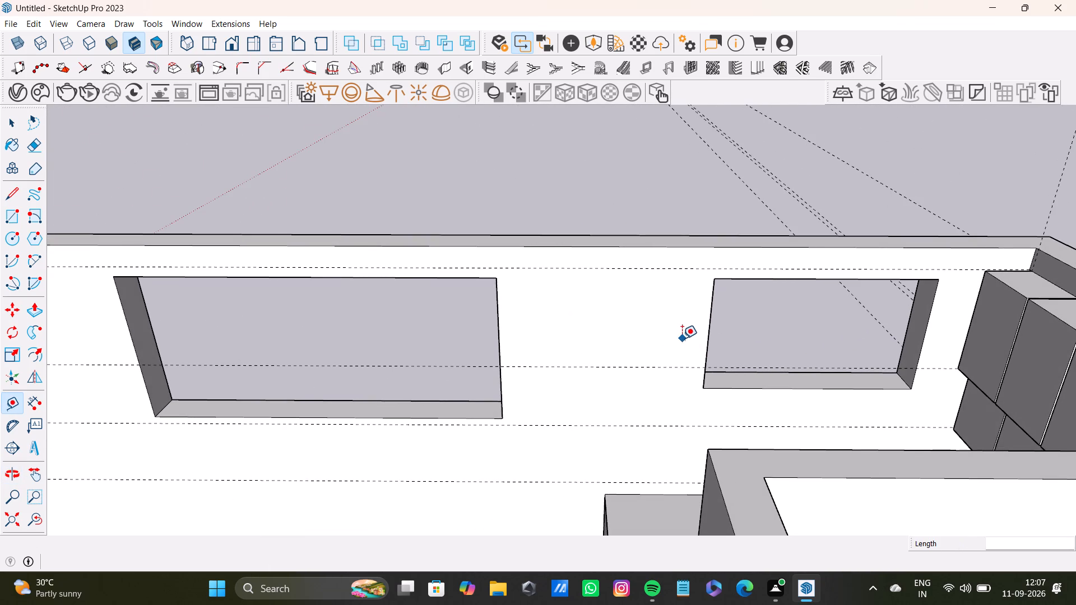
pyautogui.press('t')
pyautogui.click(707, 338)
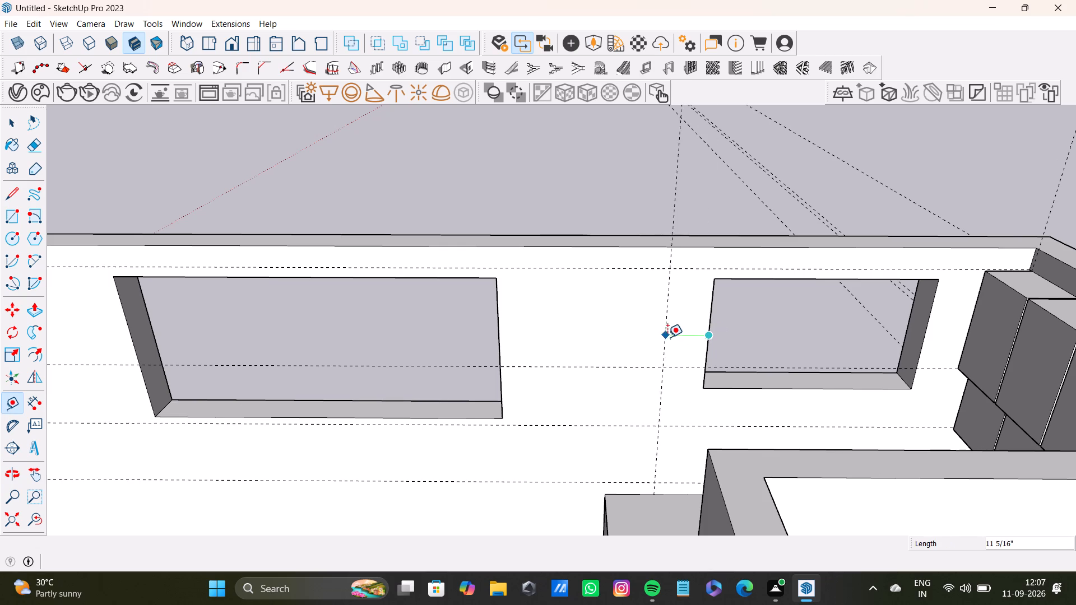
pyautogui.scroll(-3, 667, 337)
pyautogui.keyDown('shift'); pyautogui.moveTo(672, 336); pyautogui.dragTo(623, 403, button='middle'); pyautogui.keyUp('shift')
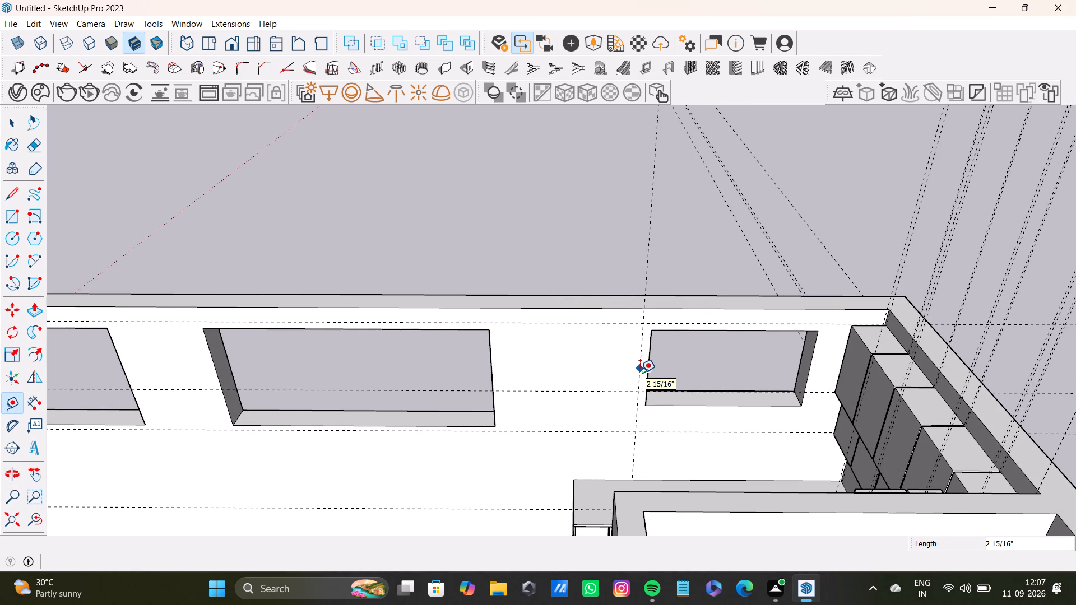
pyautogui.click(640, 373)
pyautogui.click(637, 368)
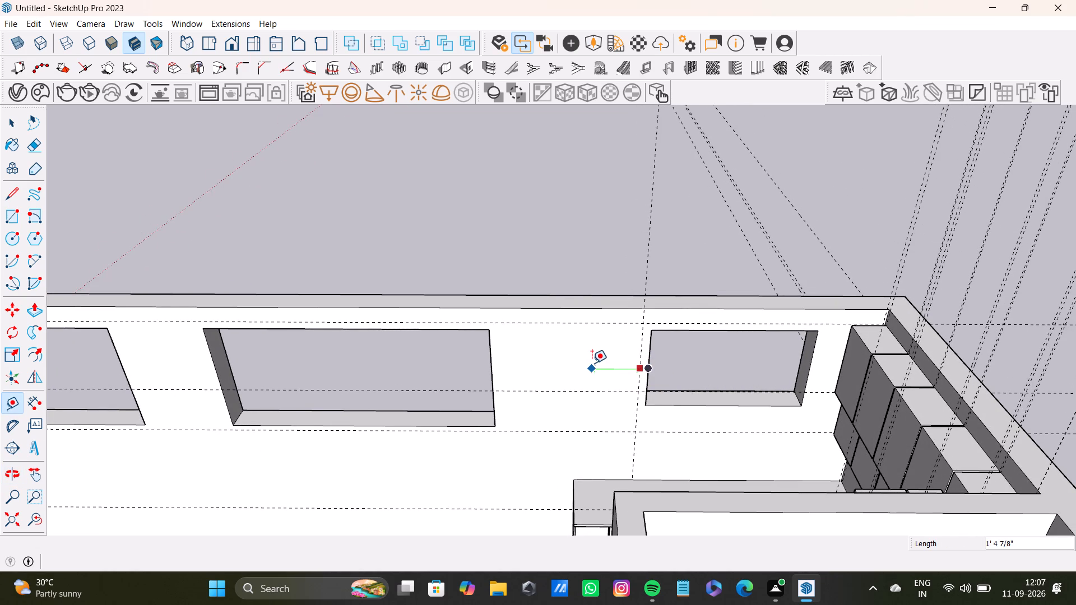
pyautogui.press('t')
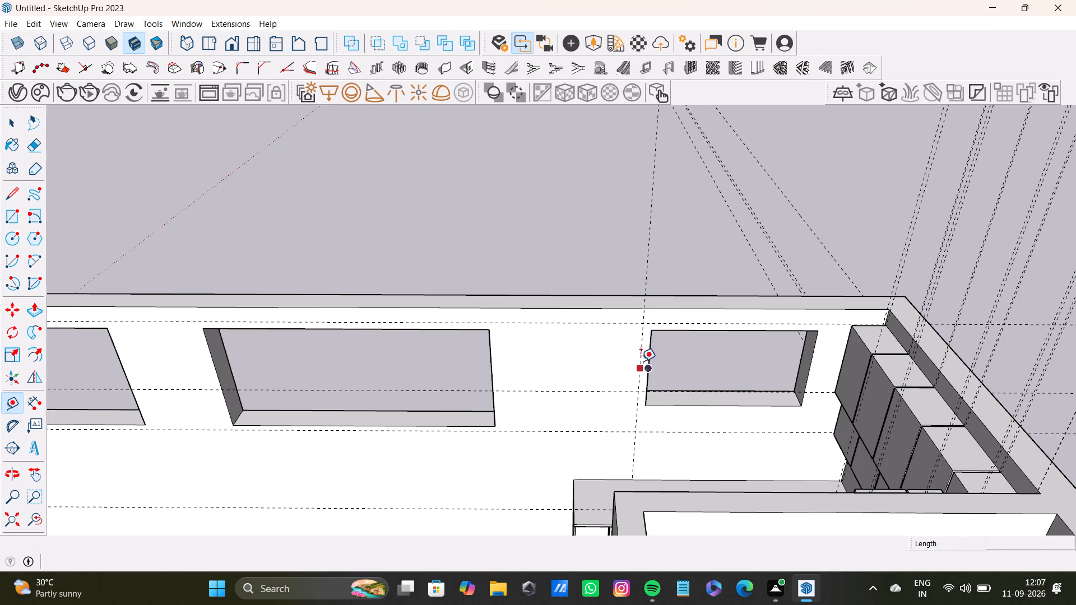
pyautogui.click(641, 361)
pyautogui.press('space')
# Offset a second vertical guide 1' from the one beside the small window, towards the larger window.
pyautogui.press('t')
pyautogui.scroll(5, 639, 408)
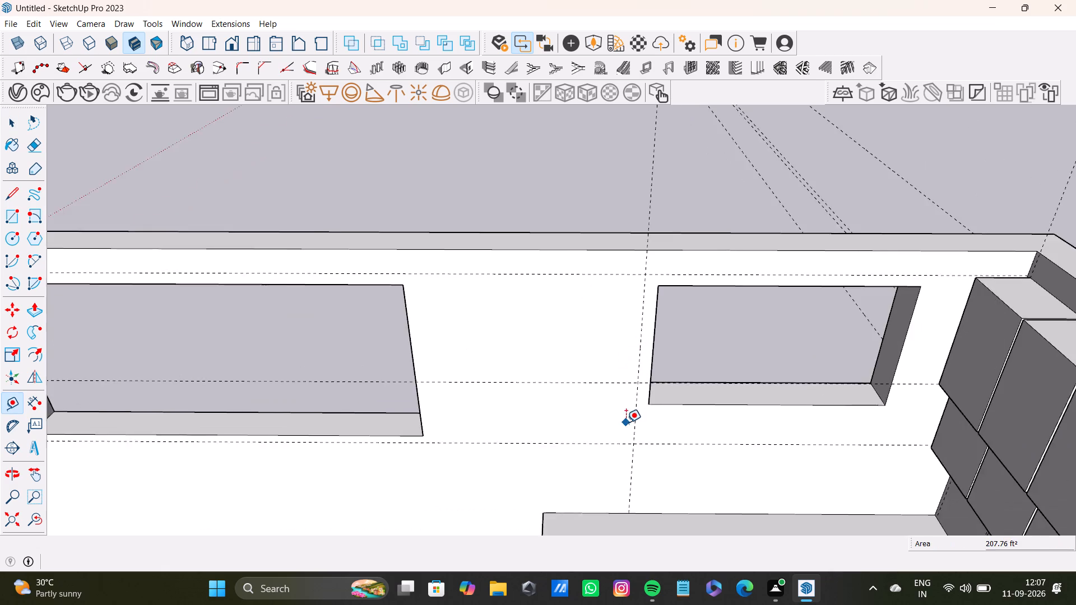
pyautogui.scroll(2, 626, 422)
pyautogui.click(639, 427)
pyautogui.scroll(-7, 555, 418)
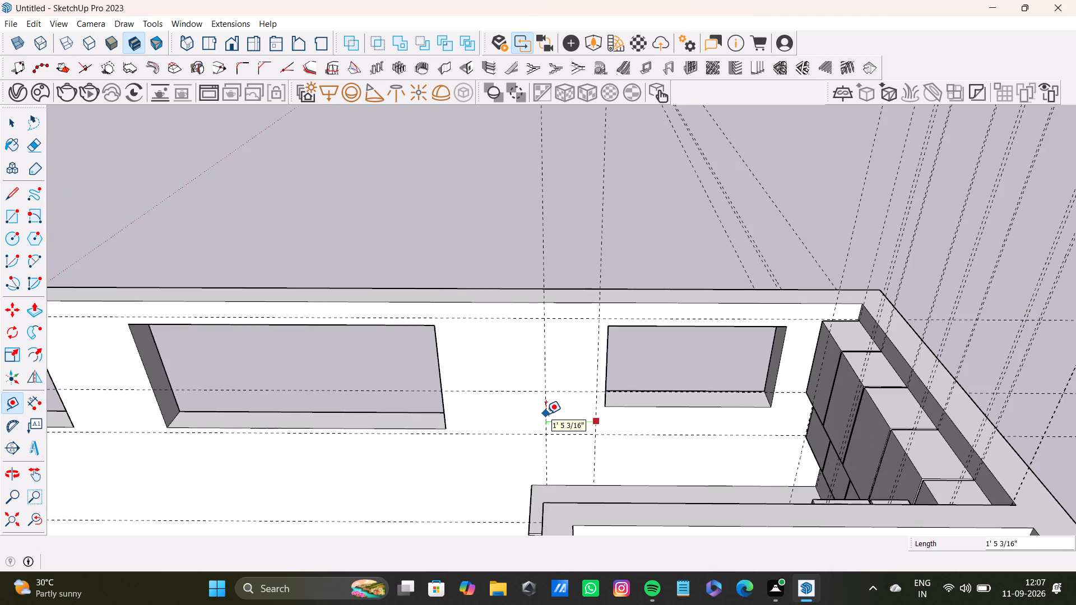
pyautogui.keyDown('shift'); pyautogui.moveTo(546, 414); pyautogui.dragTo(625, 410, button='middle'); pyautogui.keyUp('shift')
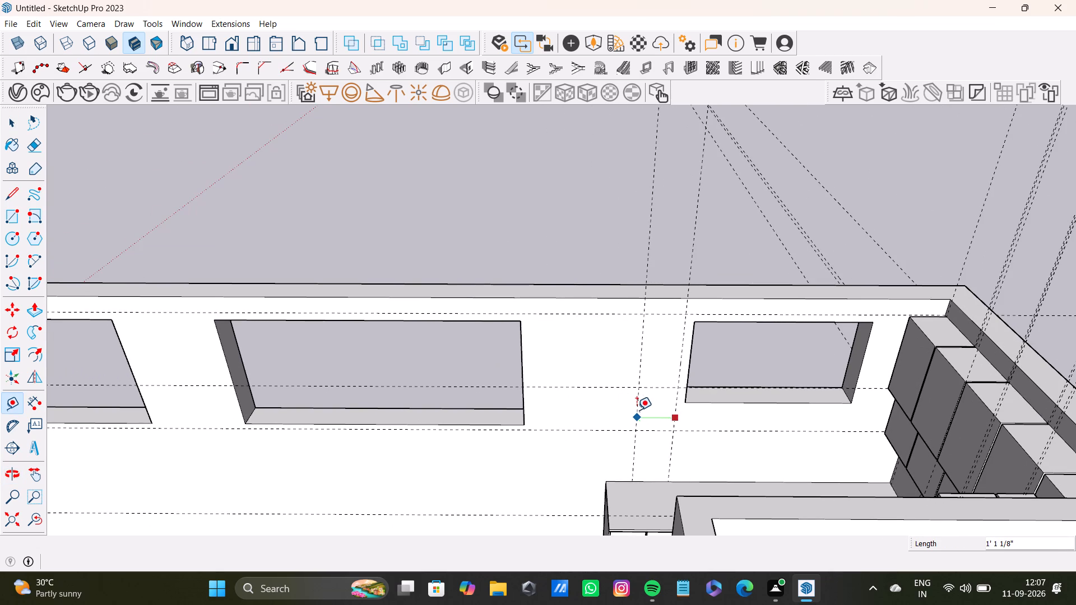
pyautogui.press('1')
pyautogui.press("'")
pyautogui.press('Return')
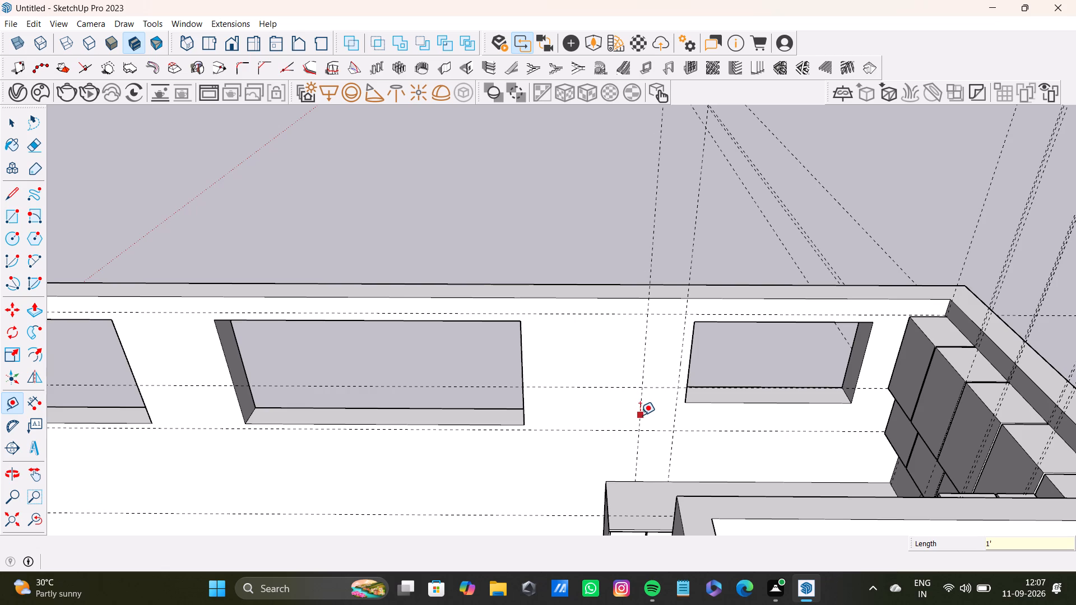
# Place a third vertical guide about 10 1/16" beyond the second, towards the larger window.
pyautogui.click(640, 415)
pyautogui.click(611, 412)
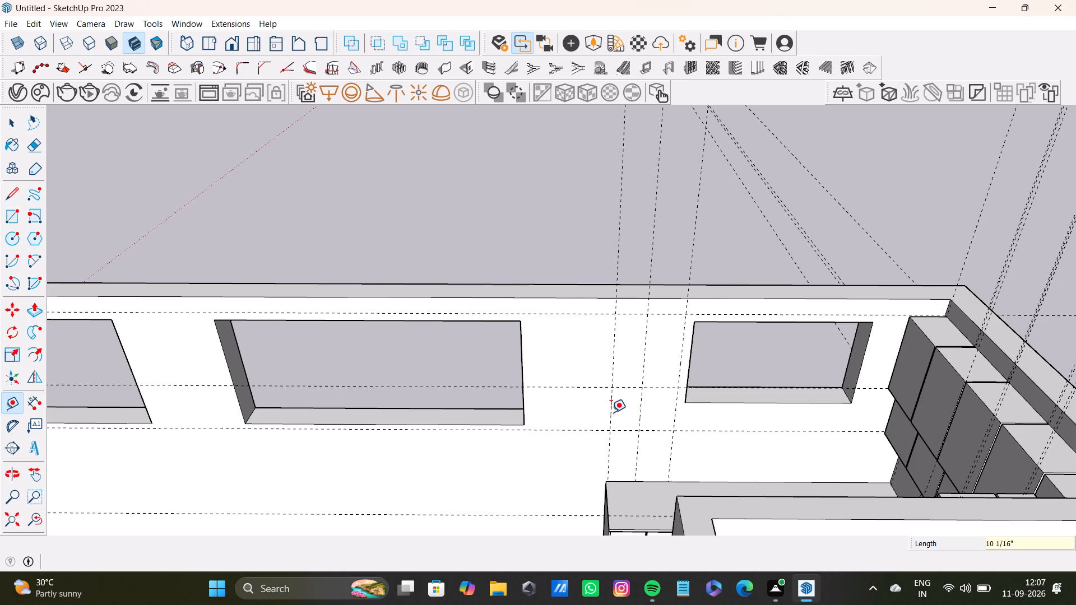
pyautogui.press('space')
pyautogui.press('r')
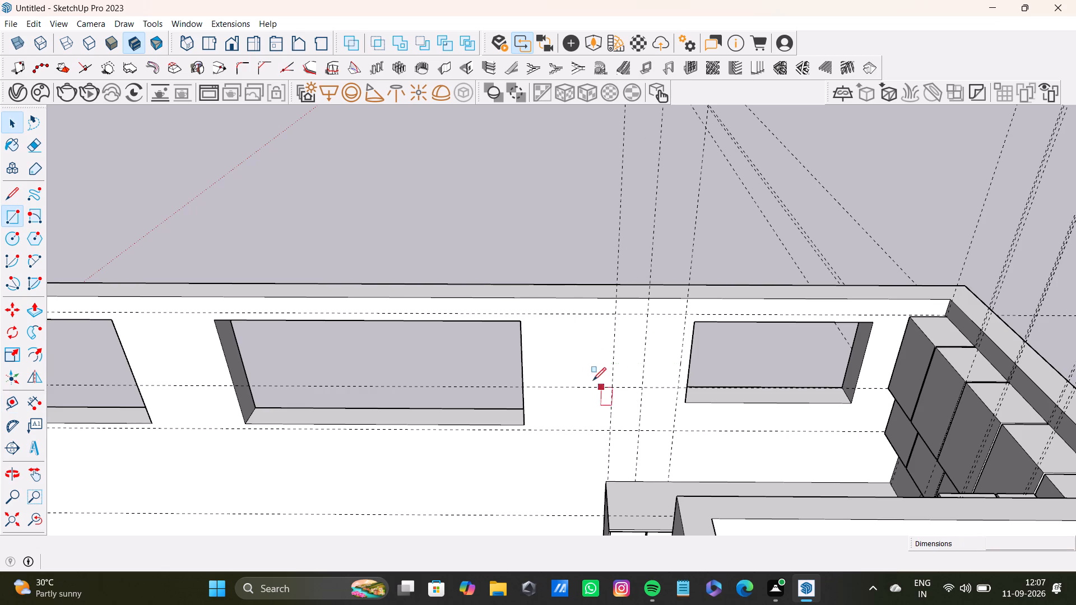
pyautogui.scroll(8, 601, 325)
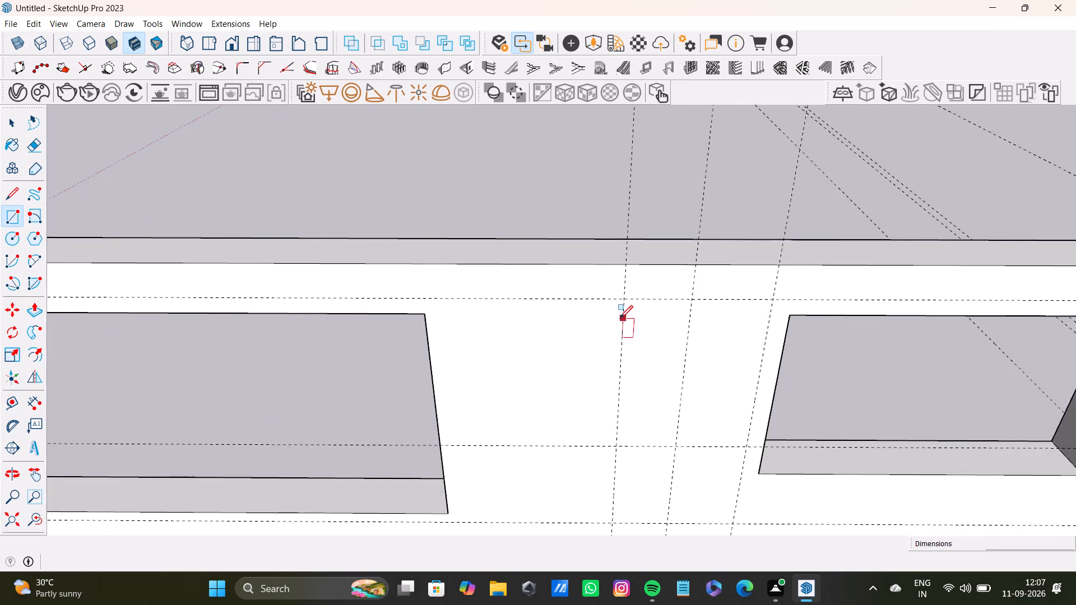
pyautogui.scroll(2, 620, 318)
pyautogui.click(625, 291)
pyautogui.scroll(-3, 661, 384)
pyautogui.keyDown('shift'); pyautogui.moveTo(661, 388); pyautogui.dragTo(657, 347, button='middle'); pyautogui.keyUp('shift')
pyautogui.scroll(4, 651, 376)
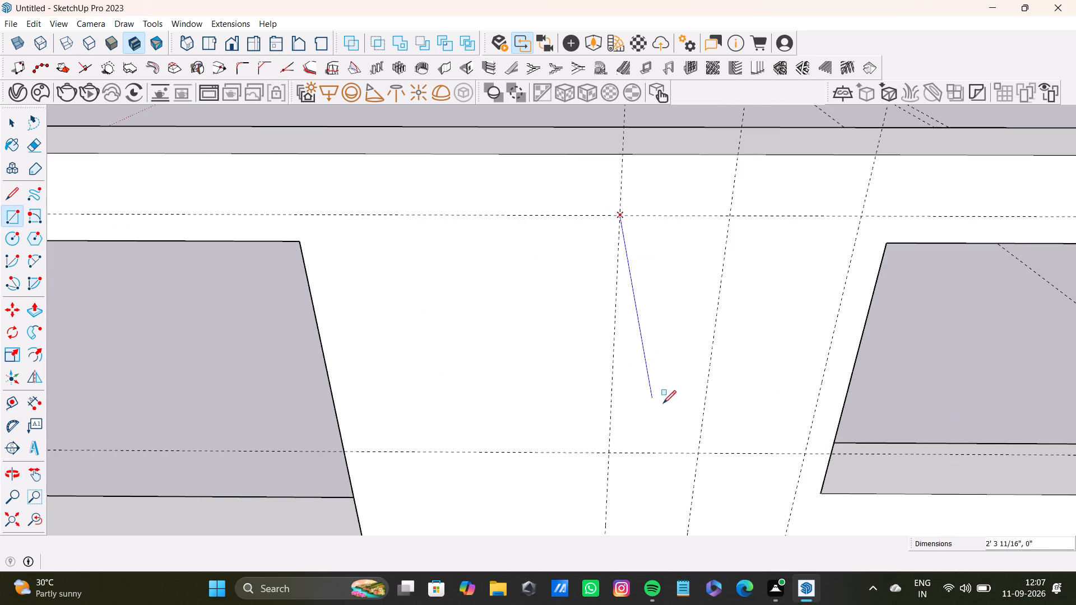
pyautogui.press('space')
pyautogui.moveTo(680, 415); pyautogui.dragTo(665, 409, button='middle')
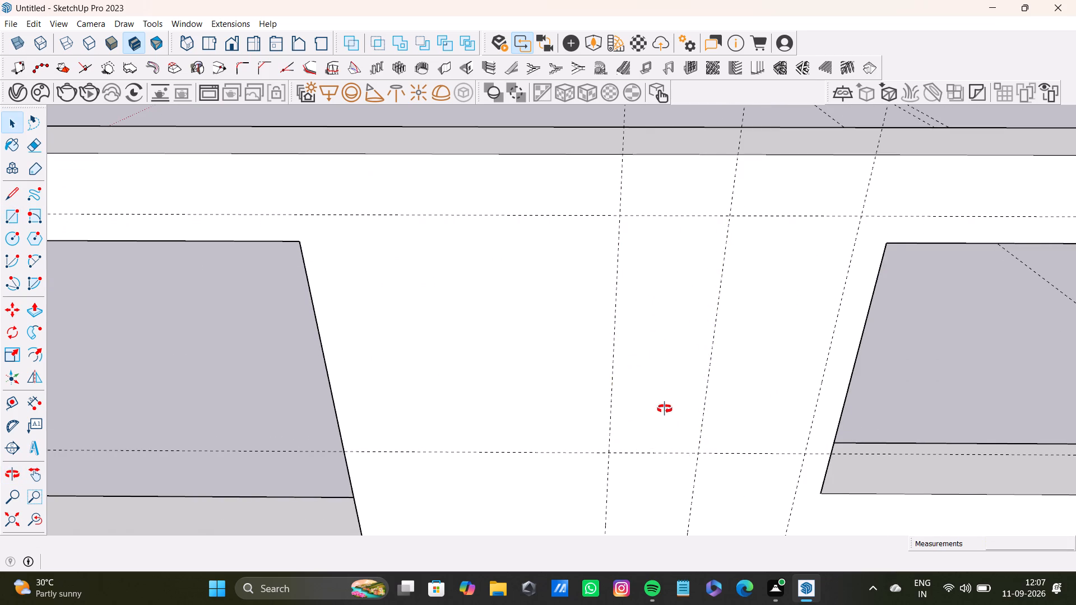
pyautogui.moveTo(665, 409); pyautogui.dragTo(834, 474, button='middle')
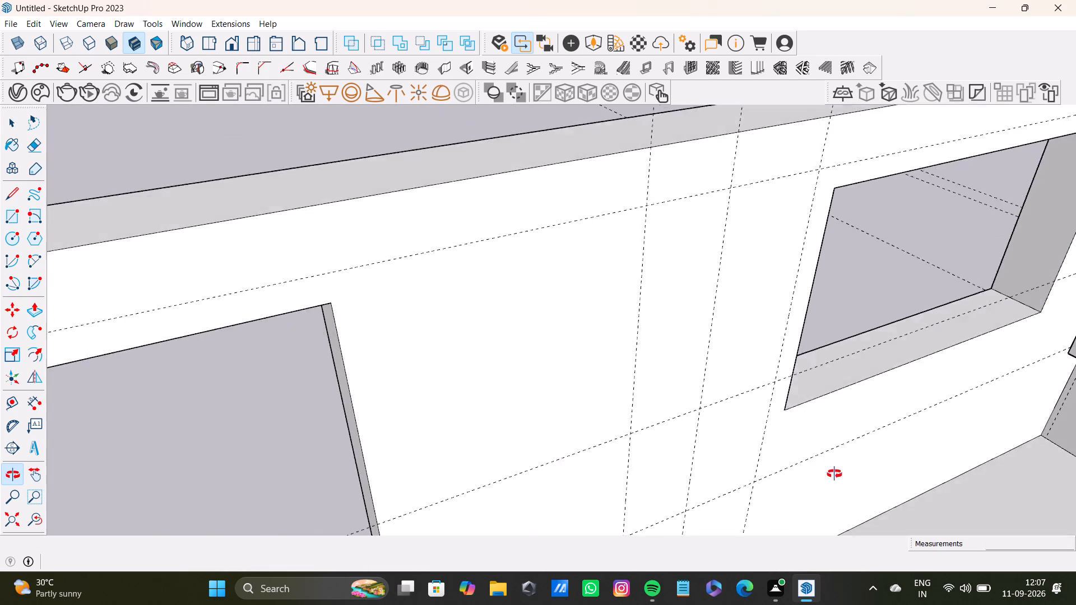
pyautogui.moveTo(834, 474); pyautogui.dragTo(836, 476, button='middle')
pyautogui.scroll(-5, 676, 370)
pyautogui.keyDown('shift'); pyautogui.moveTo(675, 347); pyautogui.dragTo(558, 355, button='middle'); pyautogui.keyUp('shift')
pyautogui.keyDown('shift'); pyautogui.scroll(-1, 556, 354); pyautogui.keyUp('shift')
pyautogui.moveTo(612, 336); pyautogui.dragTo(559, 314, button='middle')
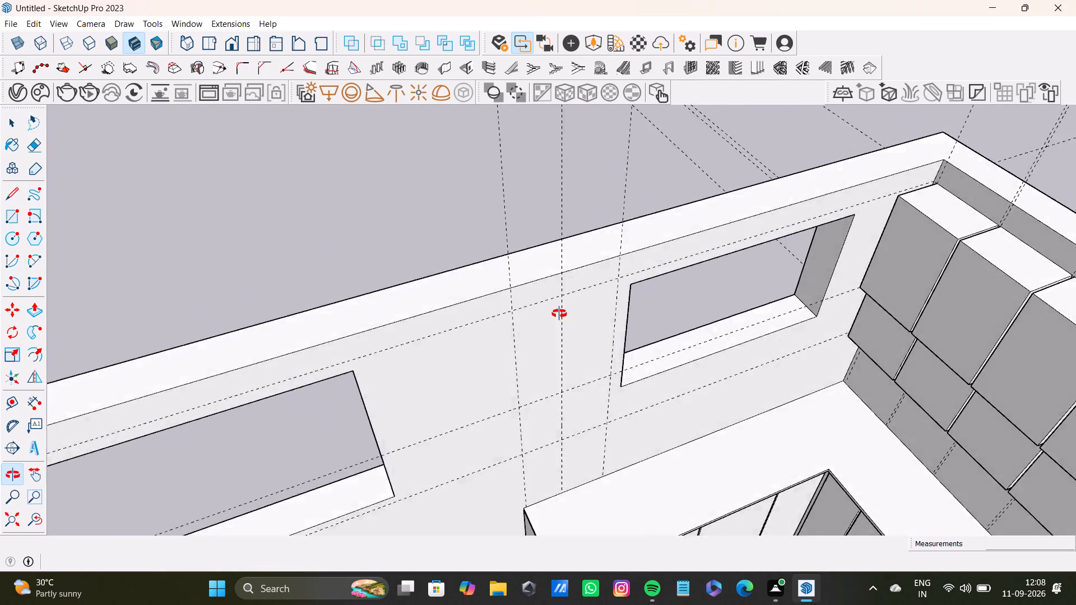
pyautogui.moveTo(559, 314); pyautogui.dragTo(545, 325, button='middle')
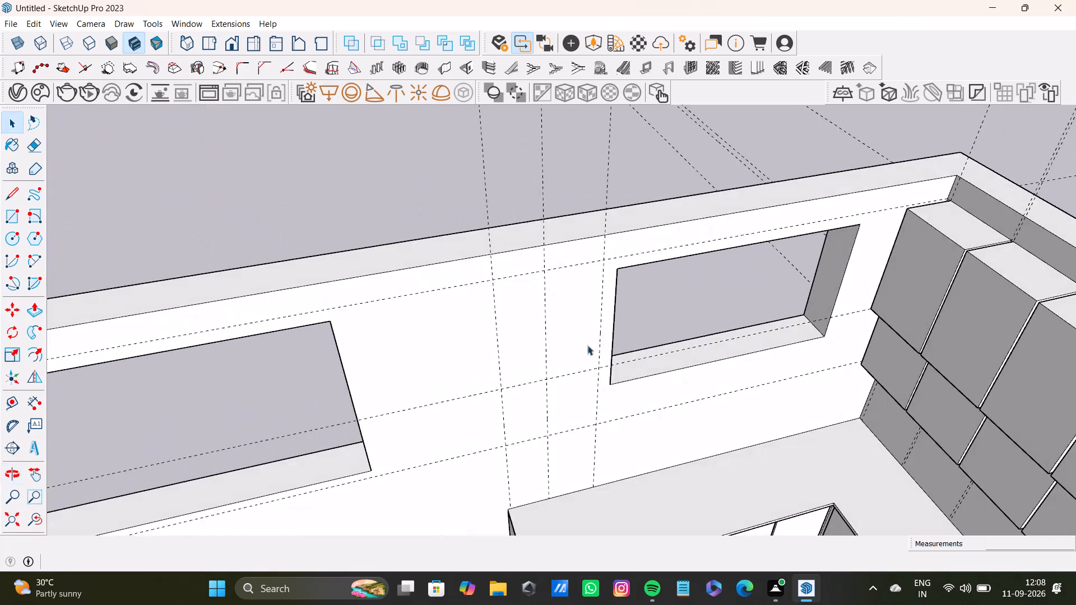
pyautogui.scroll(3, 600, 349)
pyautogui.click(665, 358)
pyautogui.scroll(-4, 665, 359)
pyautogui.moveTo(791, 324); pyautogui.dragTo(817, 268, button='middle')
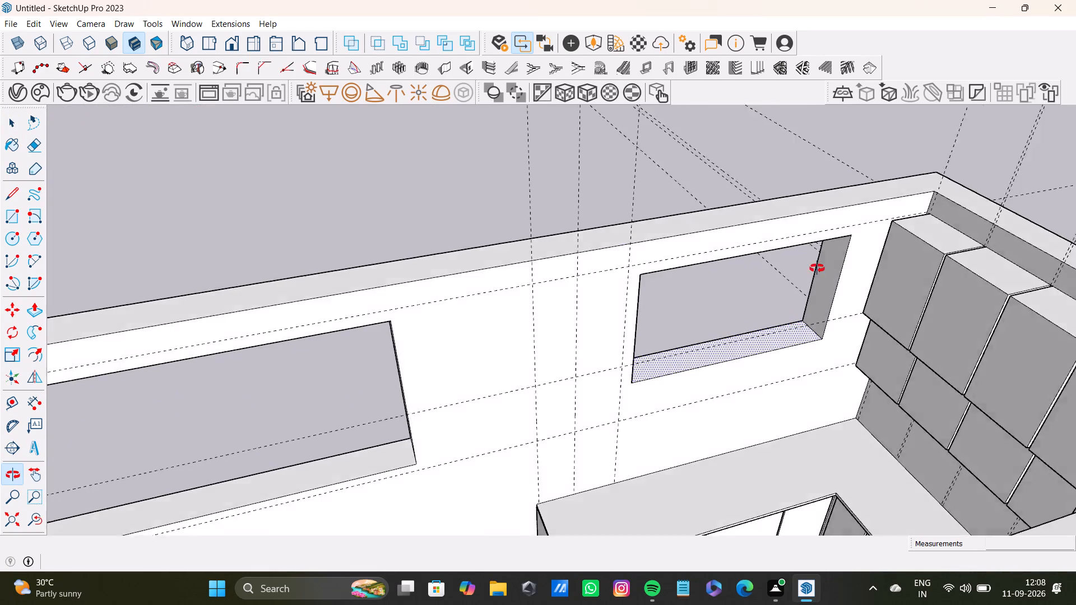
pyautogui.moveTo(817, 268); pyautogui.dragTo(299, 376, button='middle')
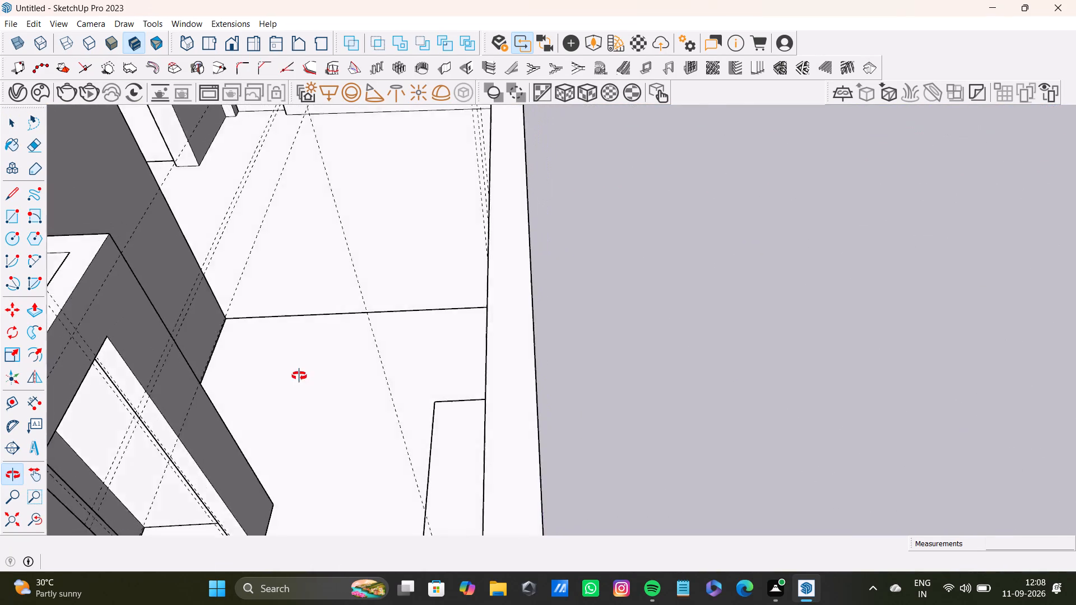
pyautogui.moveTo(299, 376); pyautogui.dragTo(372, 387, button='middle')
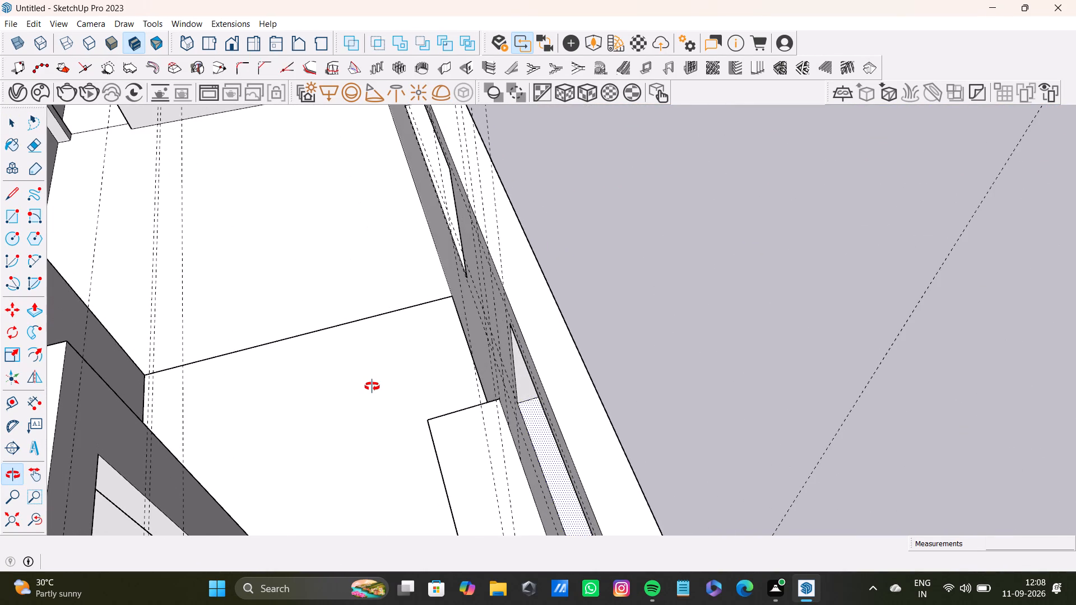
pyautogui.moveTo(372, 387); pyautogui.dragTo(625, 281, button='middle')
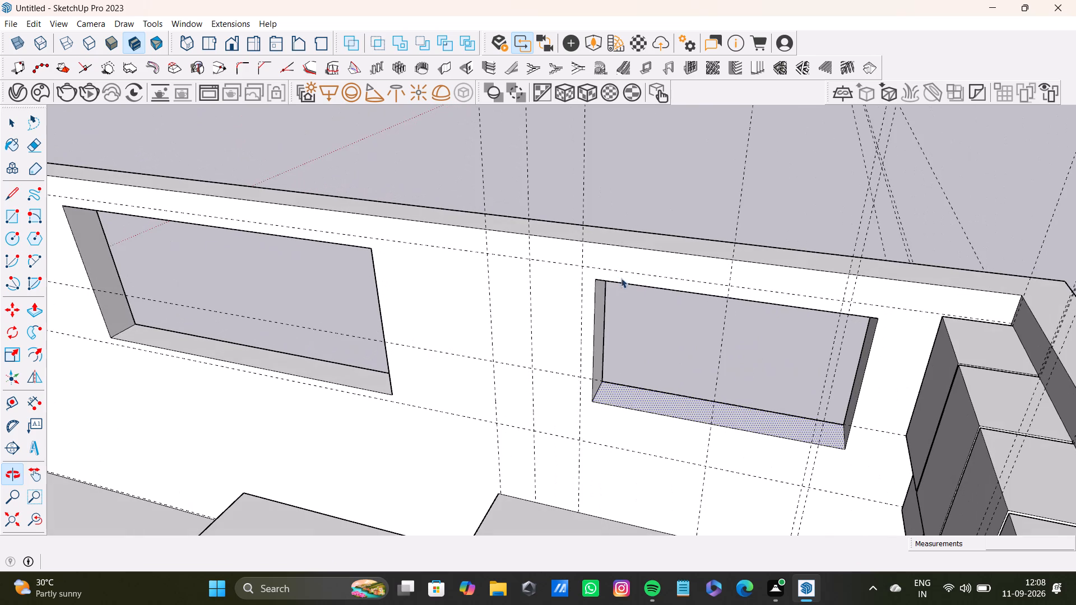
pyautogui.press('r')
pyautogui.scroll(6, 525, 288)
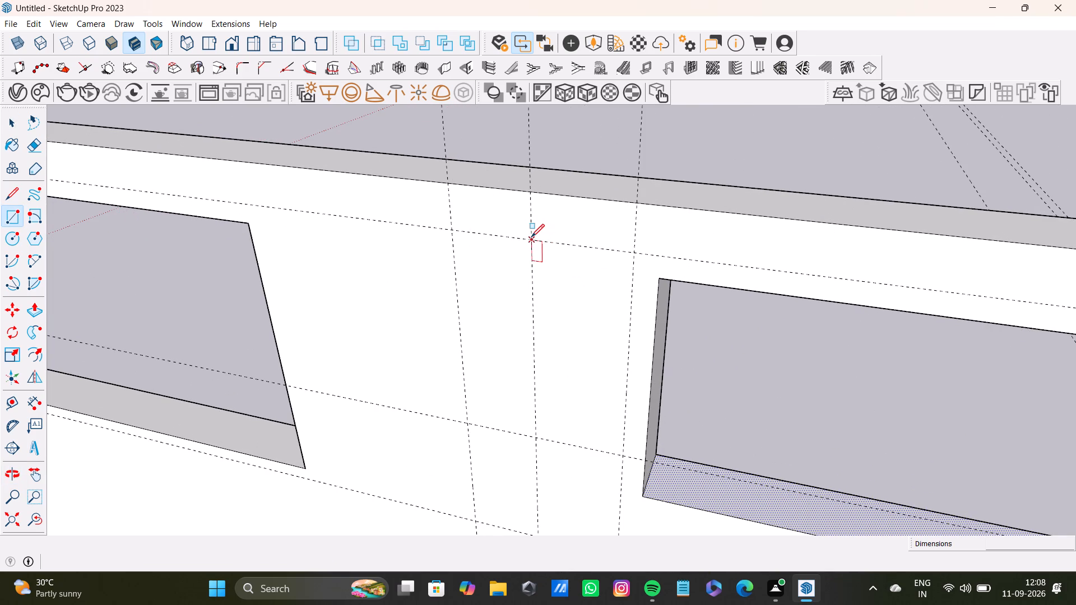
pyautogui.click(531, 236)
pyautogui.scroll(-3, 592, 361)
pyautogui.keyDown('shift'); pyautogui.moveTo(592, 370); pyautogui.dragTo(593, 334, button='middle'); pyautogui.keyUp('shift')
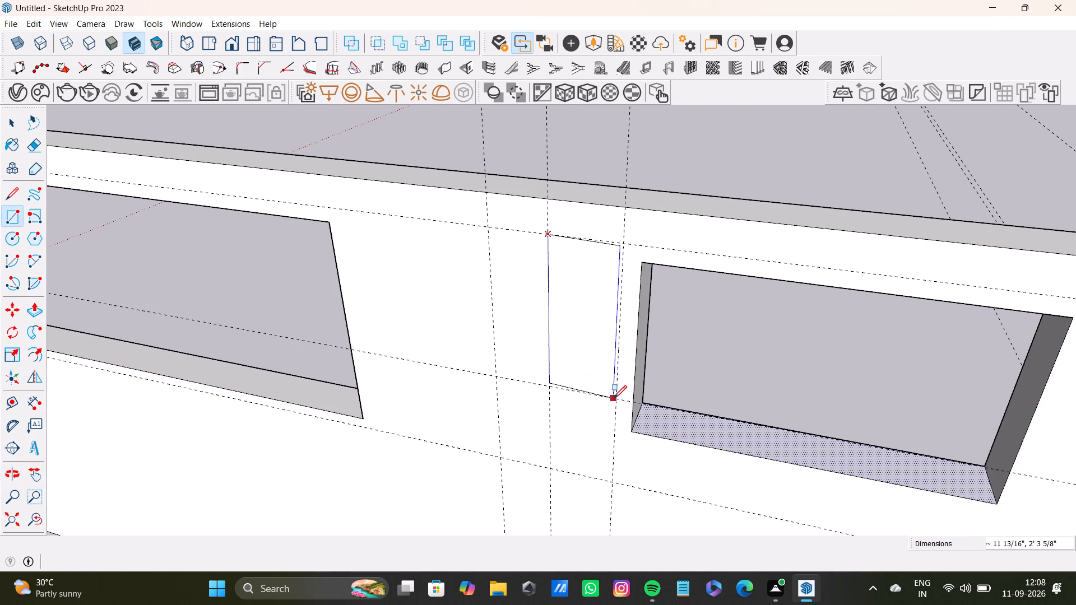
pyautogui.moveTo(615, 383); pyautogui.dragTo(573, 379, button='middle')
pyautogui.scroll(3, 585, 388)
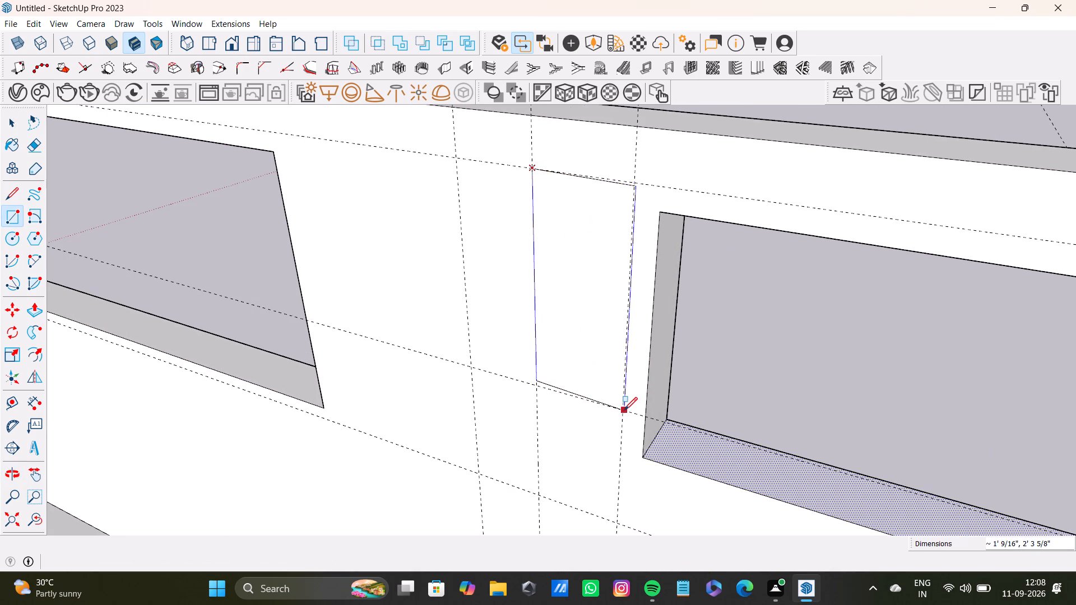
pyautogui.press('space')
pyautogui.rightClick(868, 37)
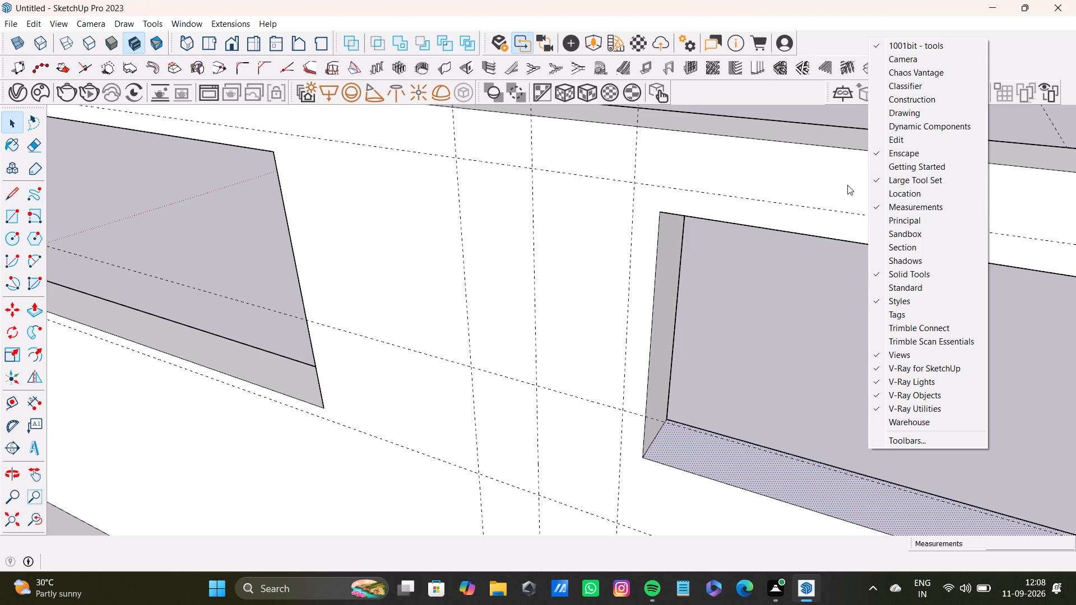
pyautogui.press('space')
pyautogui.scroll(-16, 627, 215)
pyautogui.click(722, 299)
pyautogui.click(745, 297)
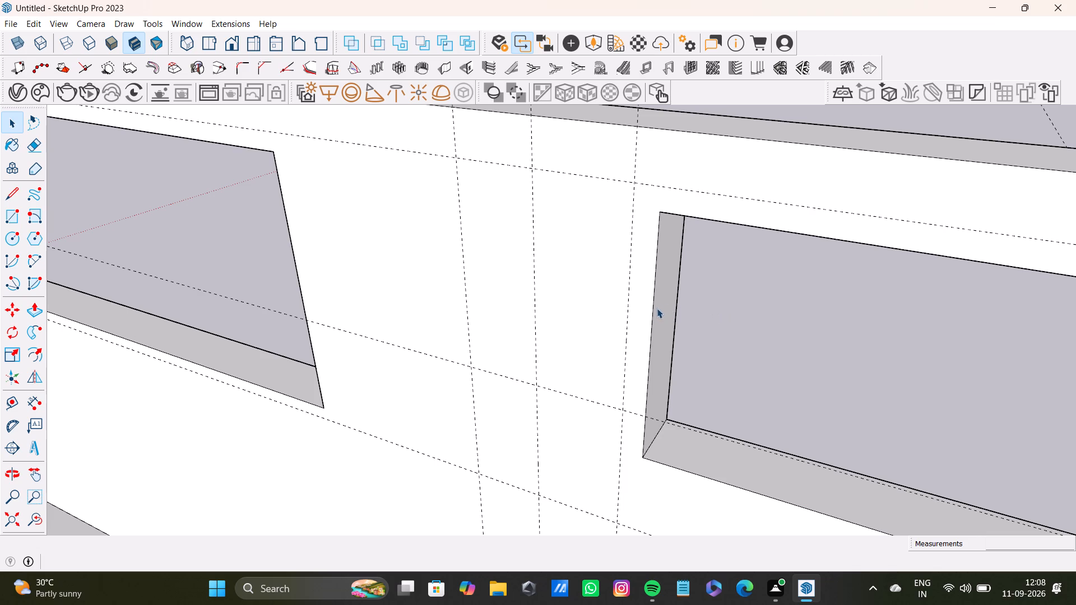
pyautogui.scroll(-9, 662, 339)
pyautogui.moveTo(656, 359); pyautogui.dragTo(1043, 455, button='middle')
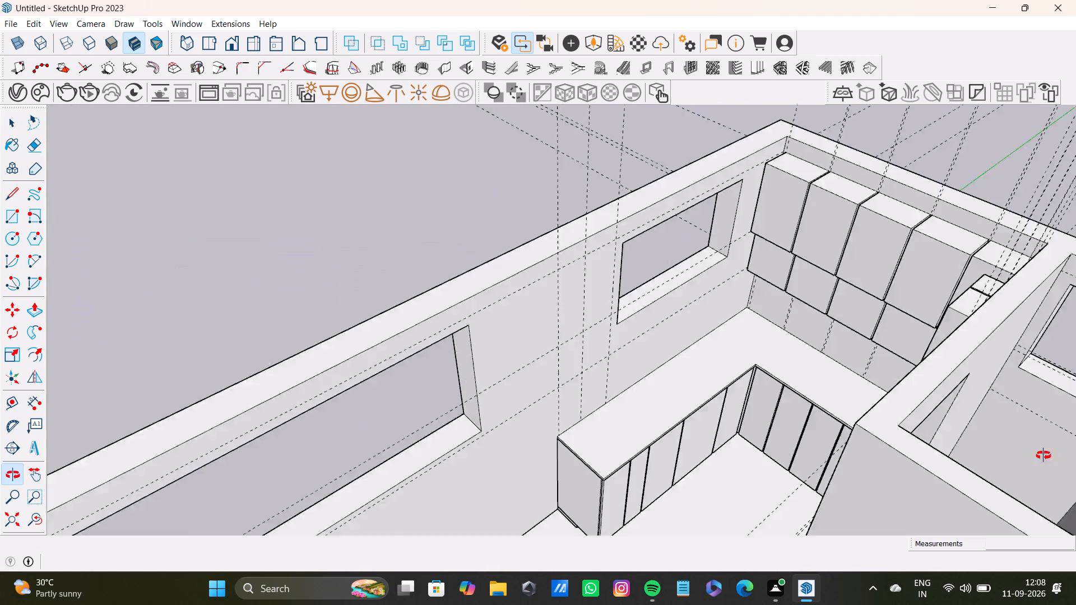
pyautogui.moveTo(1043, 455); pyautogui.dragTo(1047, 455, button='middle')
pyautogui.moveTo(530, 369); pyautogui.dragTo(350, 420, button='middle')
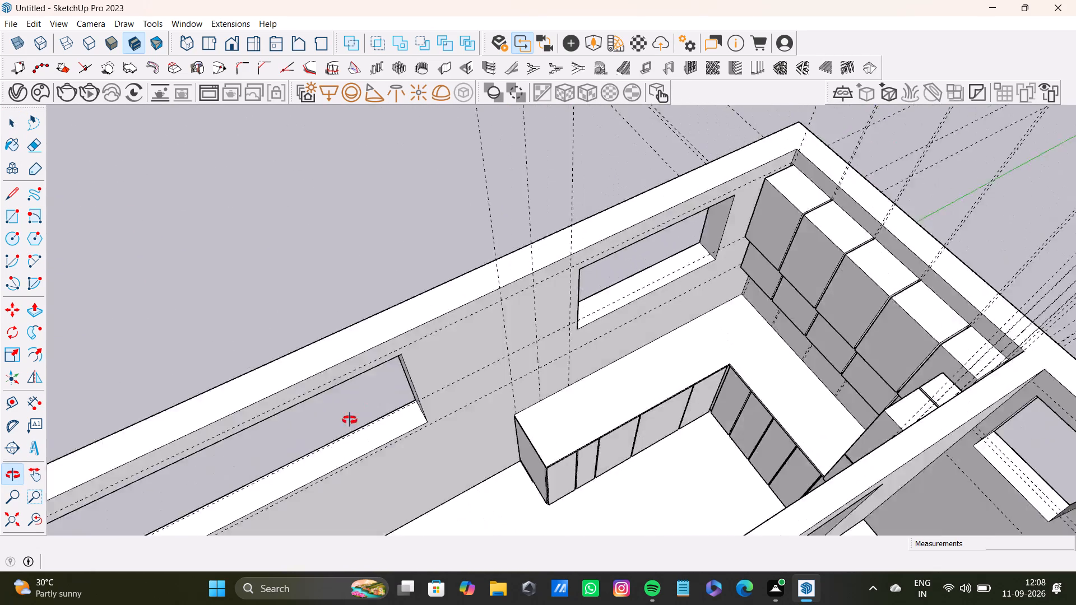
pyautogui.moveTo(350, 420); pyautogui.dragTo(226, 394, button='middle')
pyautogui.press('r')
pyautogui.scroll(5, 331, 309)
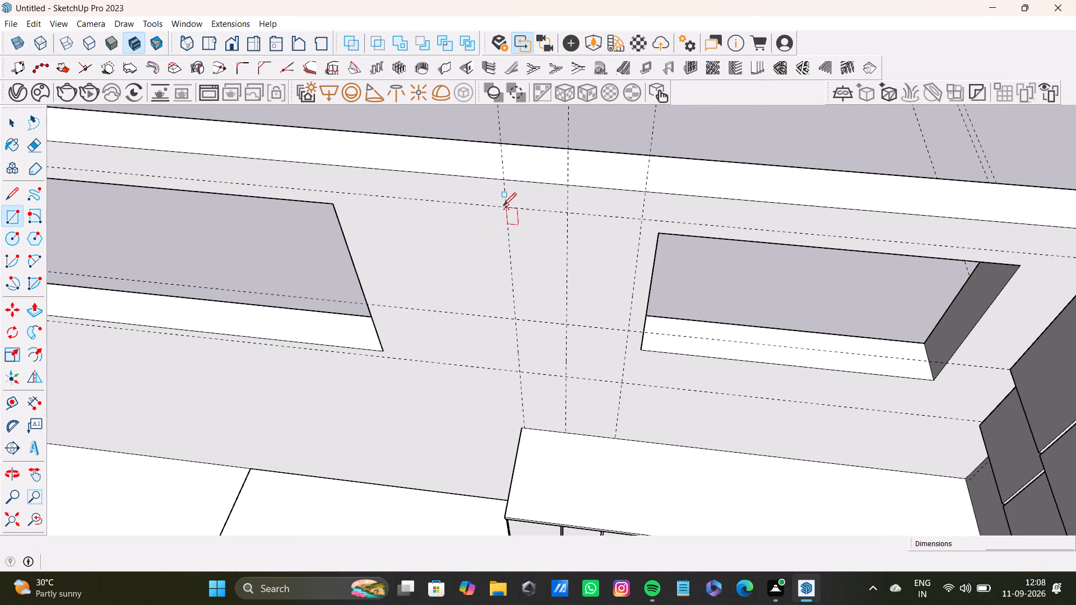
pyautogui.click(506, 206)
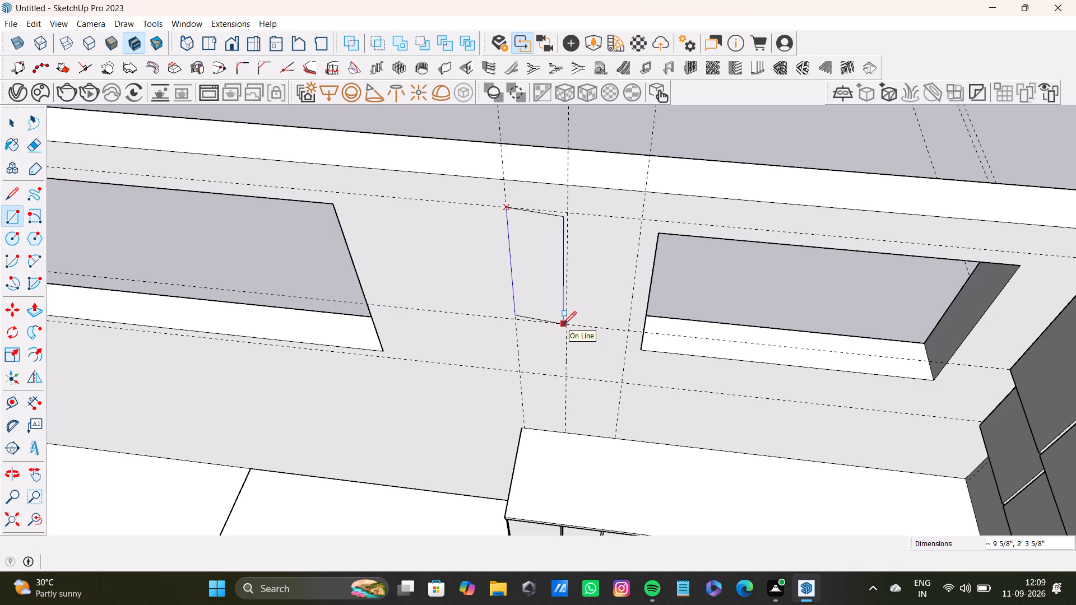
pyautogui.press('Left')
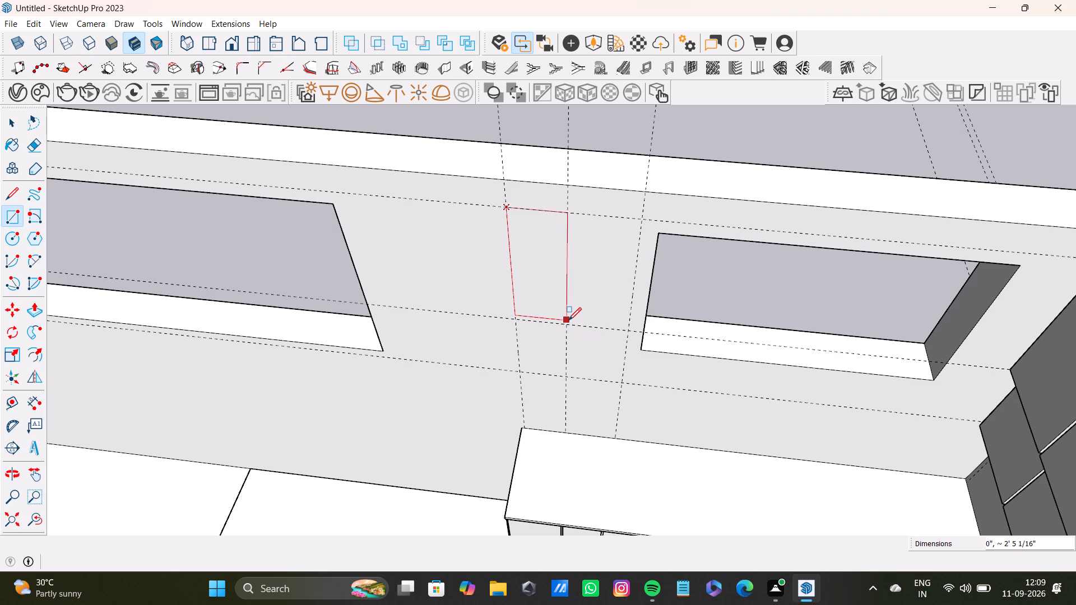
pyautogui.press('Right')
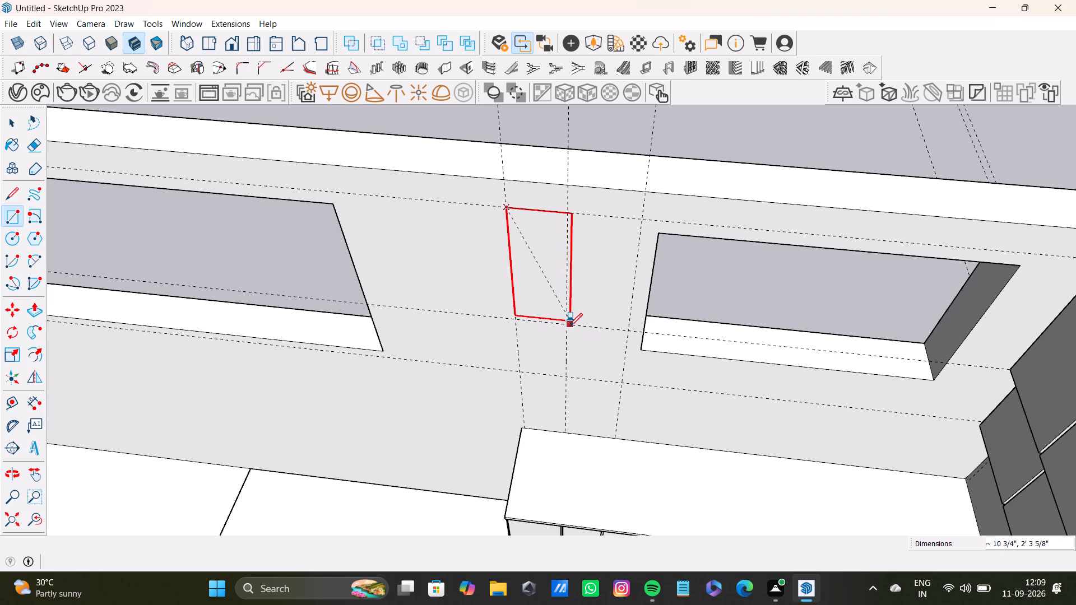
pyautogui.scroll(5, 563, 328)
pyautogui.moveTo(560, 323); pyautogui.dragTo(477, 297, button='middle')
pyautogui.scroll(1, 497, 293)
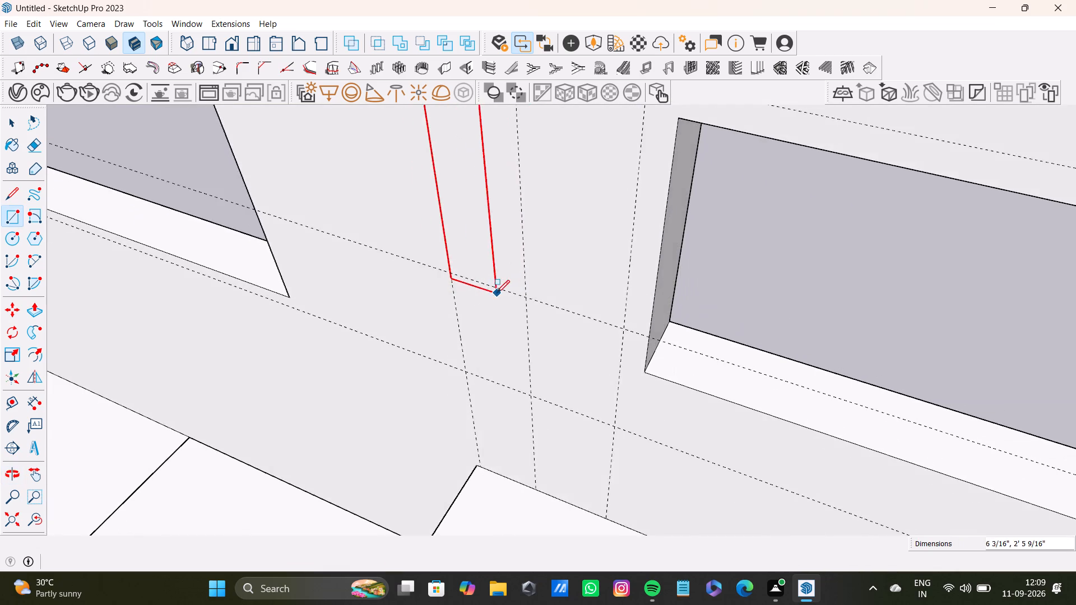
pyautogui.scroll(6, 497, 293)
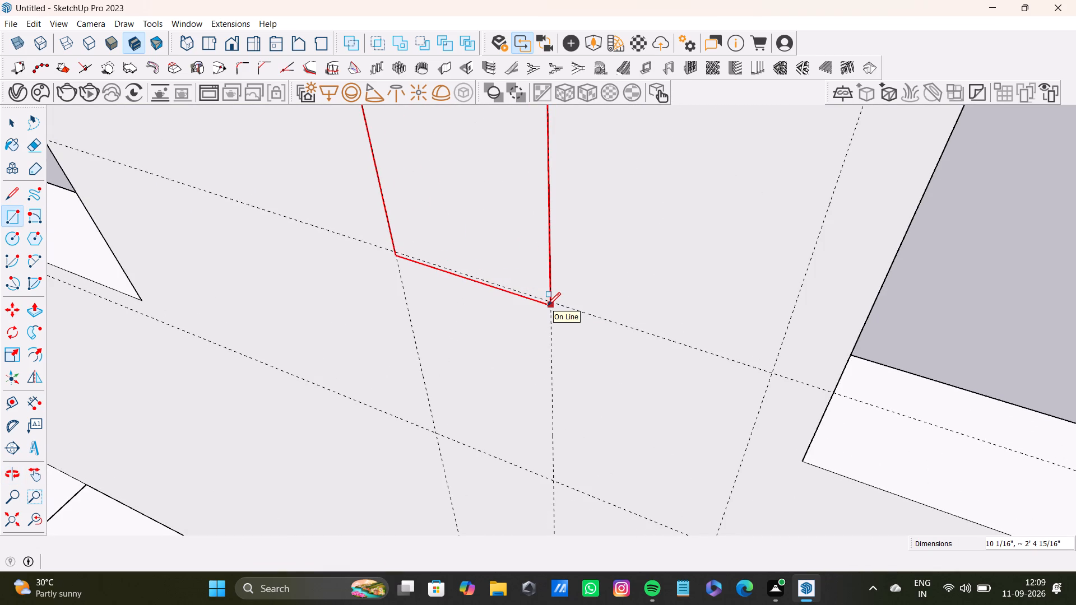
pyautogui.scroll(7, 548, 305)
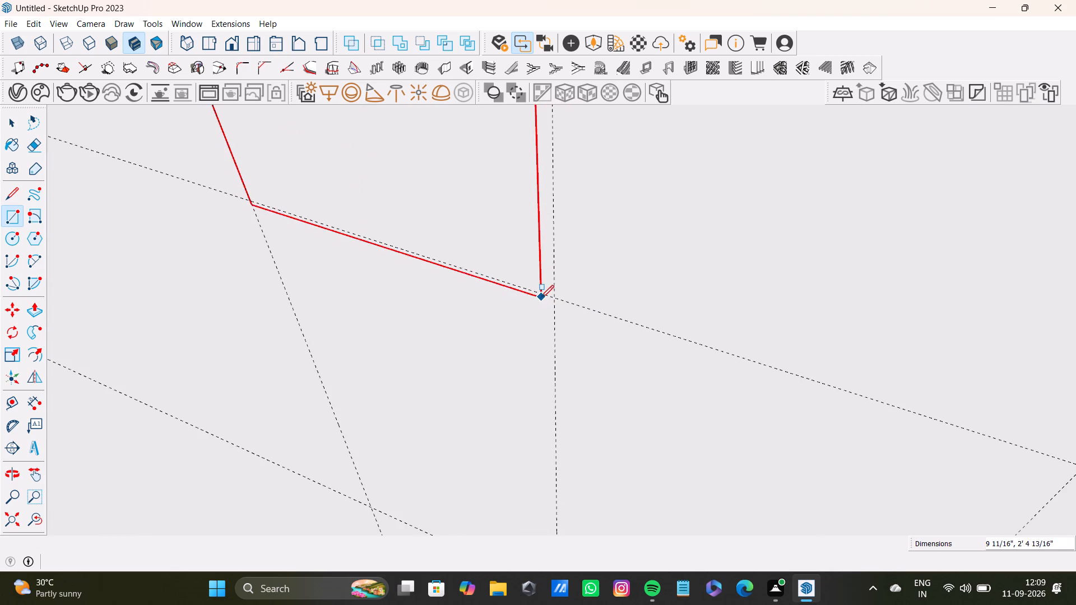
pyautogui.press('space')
# Delete the middle horizontal guide on the window wall, level with the undersides of the upper blocks.
pyautogui.click(554, 296)
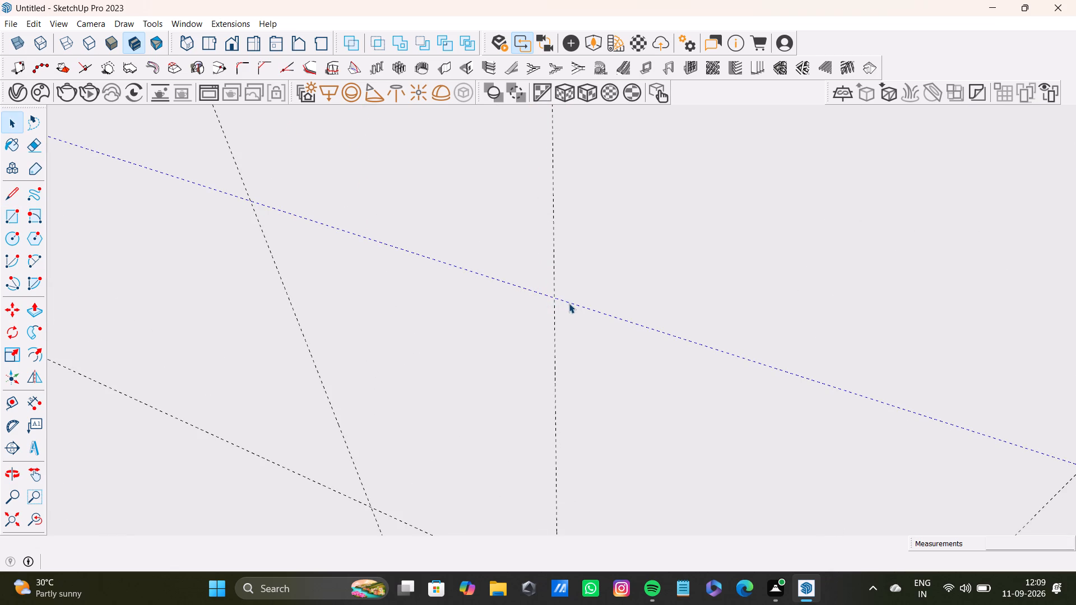
pyautogui.press('Delete')
# Place a new horizontal guide on the window wall, about 1' 5 9/16" above the lowest horizontal guide.
pyautogui.scroll(-14, 561, 307)
pyautogui.moveTo(582, 364); pyautogui.dragTo(633, 254, button='middle')
pyautogui.scroll(-4, 600, 278)
pyautogui.keyDown('shift'); pyautogui.moveTo(599, 283); pyautogui.dragTo(581, 287, button='middle'); pyautogui.keyUp('shift')
pyautogui.keyDown('shift'); pyautogui.scroll(1, 581, 287); pyautogui.keyUp('shift')
pyautogui.click(43, 524)
pyautogui.click(8, 521)
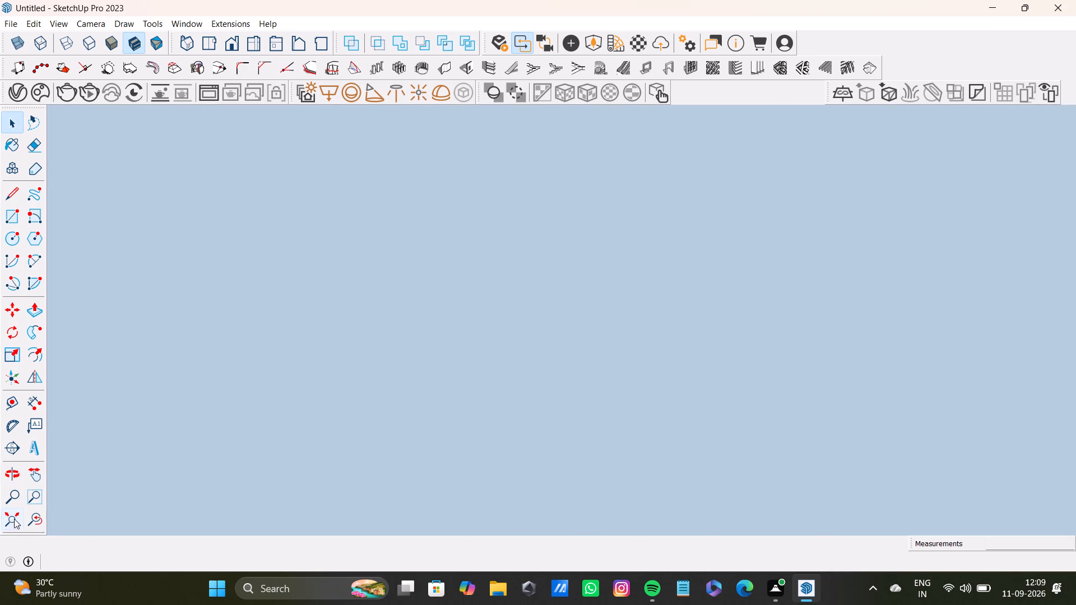
pyautogui.moveTo(423, 414); pyautogui.dragTo(571, 447, button='middle')
pyautogui.scroll(4, 489, 331)
pyautogui.keyDown('shift'); pyautogui.moveTo(521, 280); pyautogui.dragTo(376, 604, button='middle'); pyautogui.keyUp('shift')
pyautogui.scroll(6, 574, 368)
pyautogui.moveTo(644, 346); pyautogui.dragTo(652, 361, button='middle')
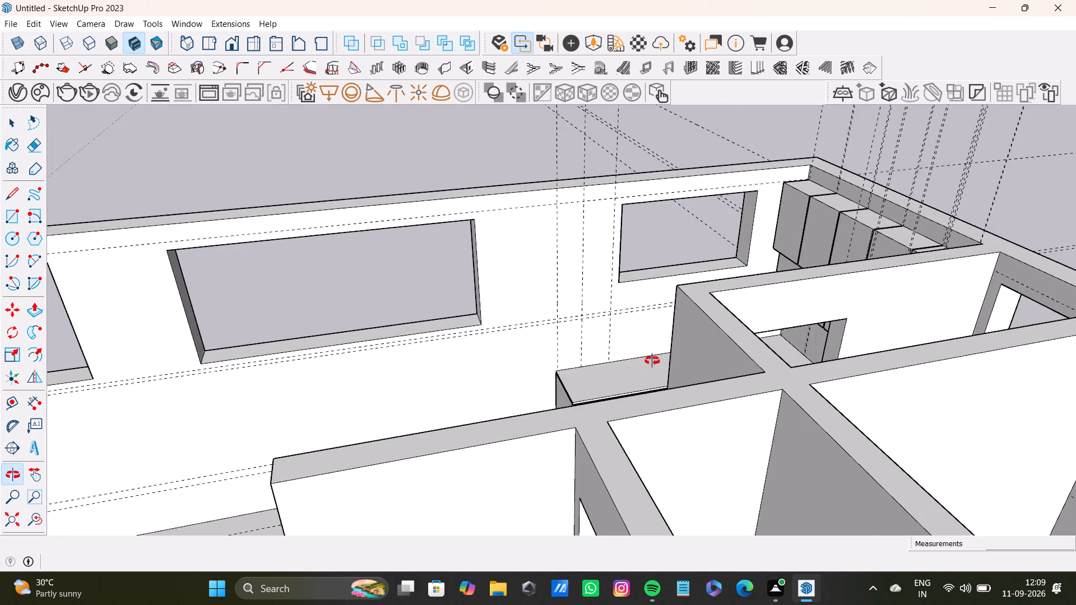
pyautogui.moveTo(652, 361); pyautogui.dragTo(644, 487, button='middle')
pyautogui.scroll(4, 654, 438)
pyautogui.keyDown('shift'); pyautogui.moveTo(637, 418); pyautogui.dragTo(696, 470, button='middle'); pyautogui.keyUp('shift')
pyautogui.moveTo(694, 464); pyautogui.dragTo(639, 400, button='middle')
pyautogui.press('t')
pyautogui.scroll(5, 528, 468)
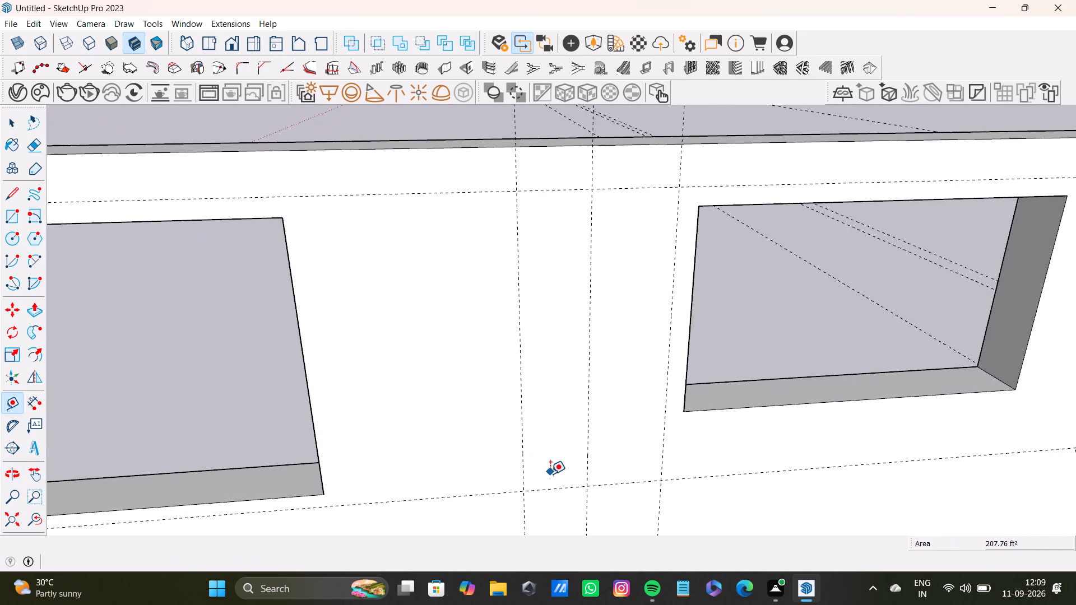
pyautogui.scroll(2, 550, 474)
pyautogui.click(560, 492)
pyautogui.scroll(-4, 577, 355)
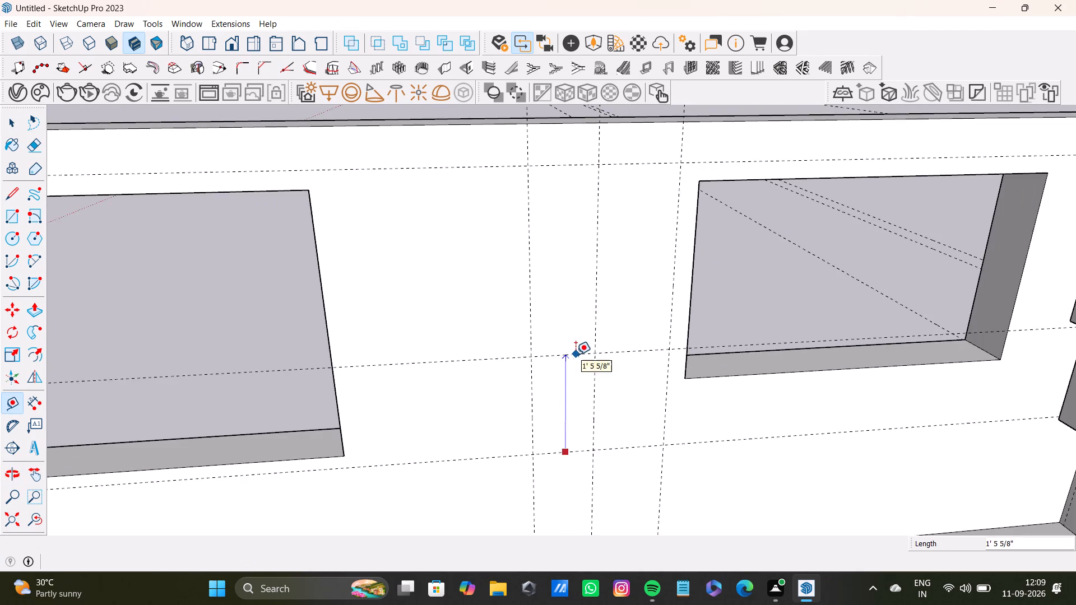
pyautogui.moveTo(576, 355); pyautogui.dragTo(492, 358, button='middle')
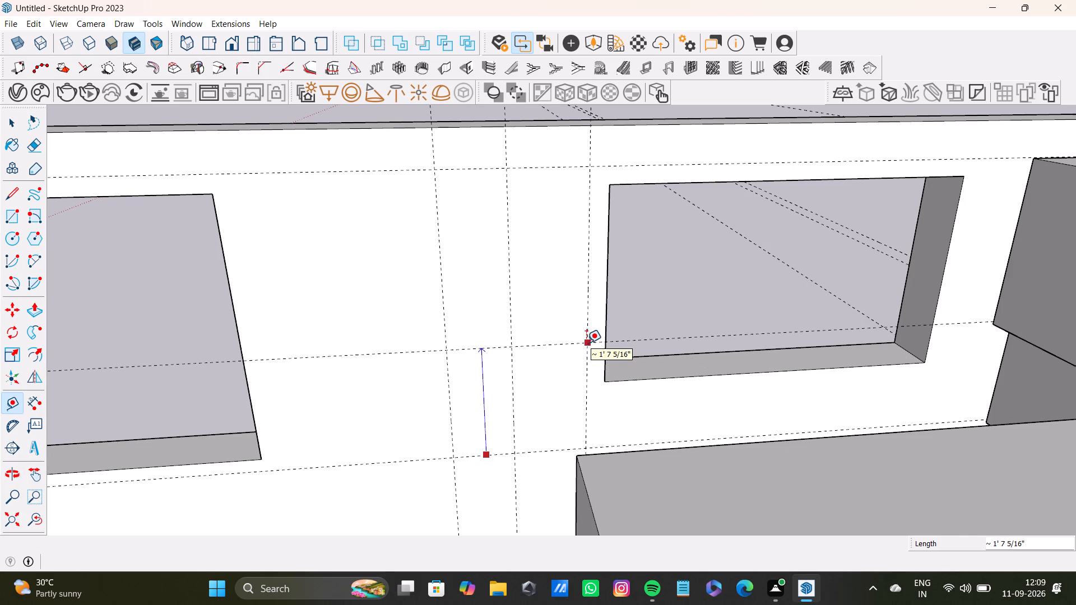
pyautogui.click(590, 353)
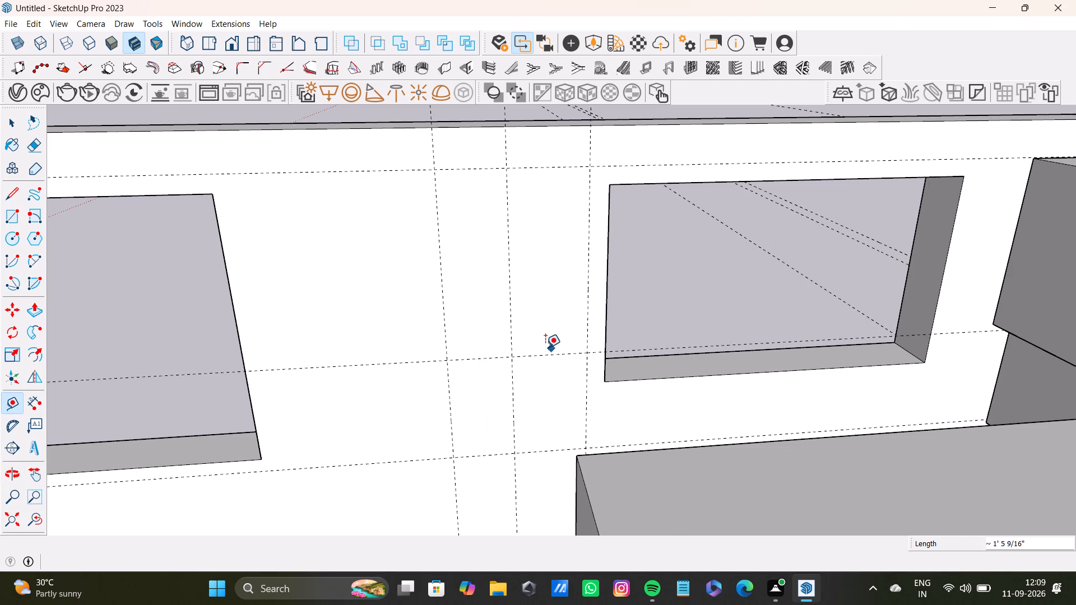
pyautogui.press('space')
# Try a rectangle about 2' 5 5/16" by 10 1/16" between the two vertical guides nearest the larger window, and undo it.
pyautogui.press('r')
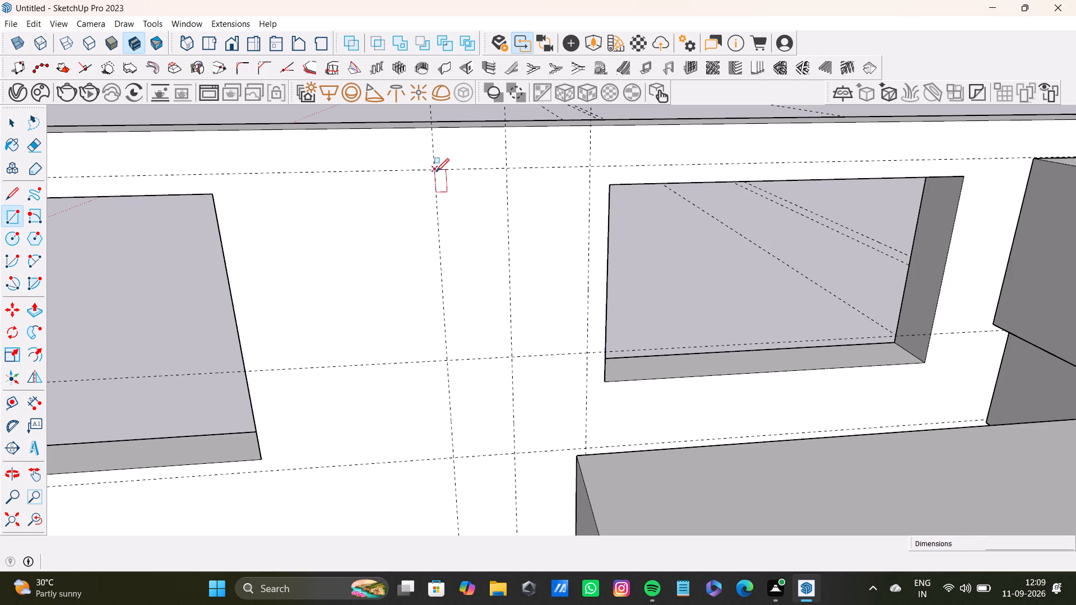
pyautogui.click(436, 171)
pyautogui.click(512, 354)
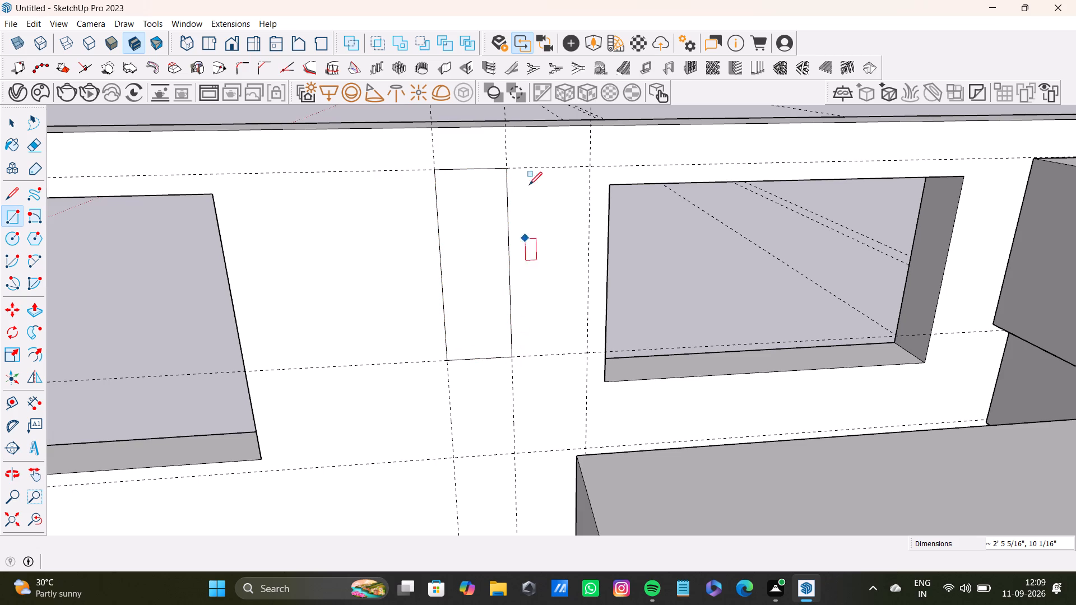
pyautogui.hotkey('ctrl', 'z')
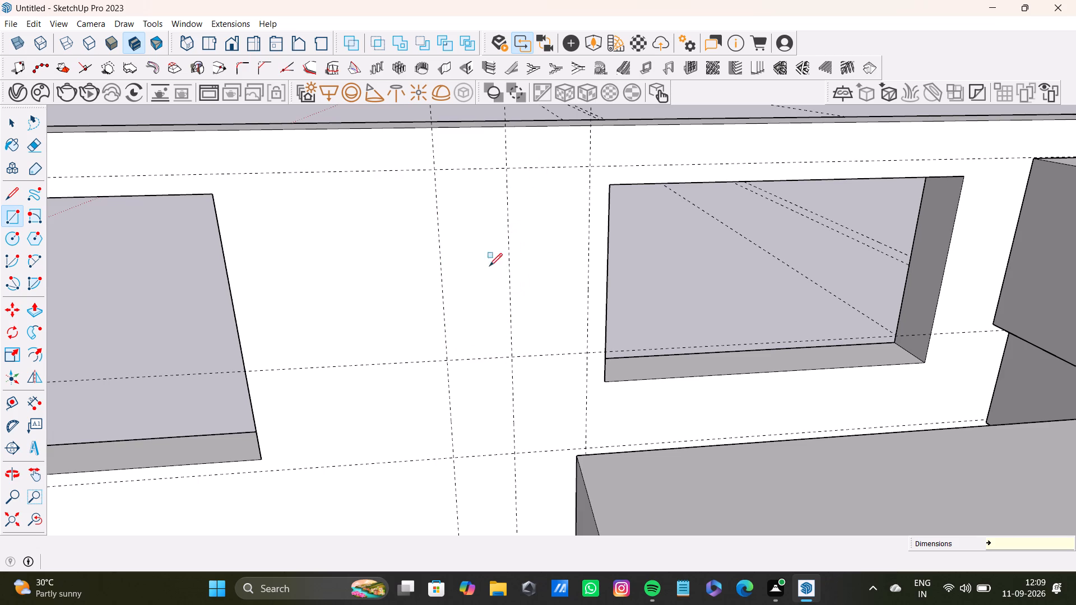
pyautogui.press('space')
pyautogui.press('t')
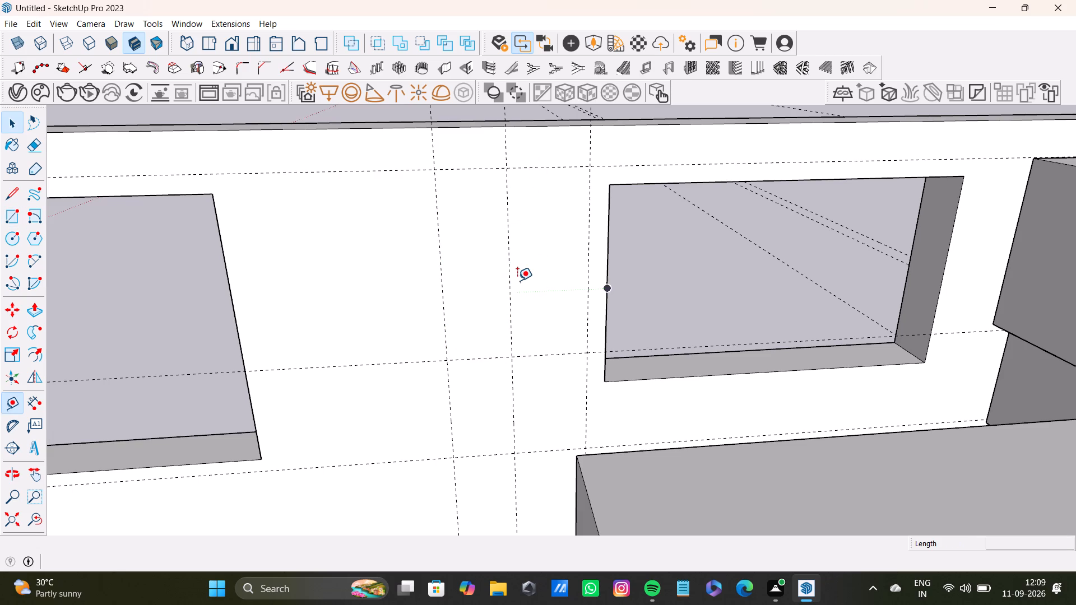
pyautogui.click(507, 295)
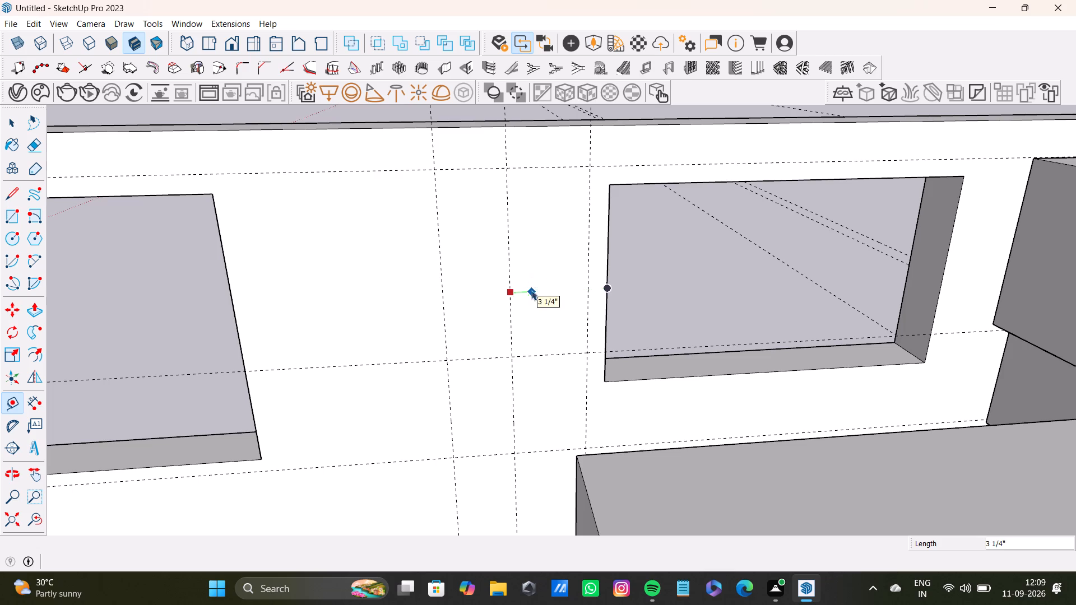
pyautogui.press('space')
# Place a vertical guide 0.5" from the middle vertical guide, on the side towards the larger window.
pyautogui.press('t')
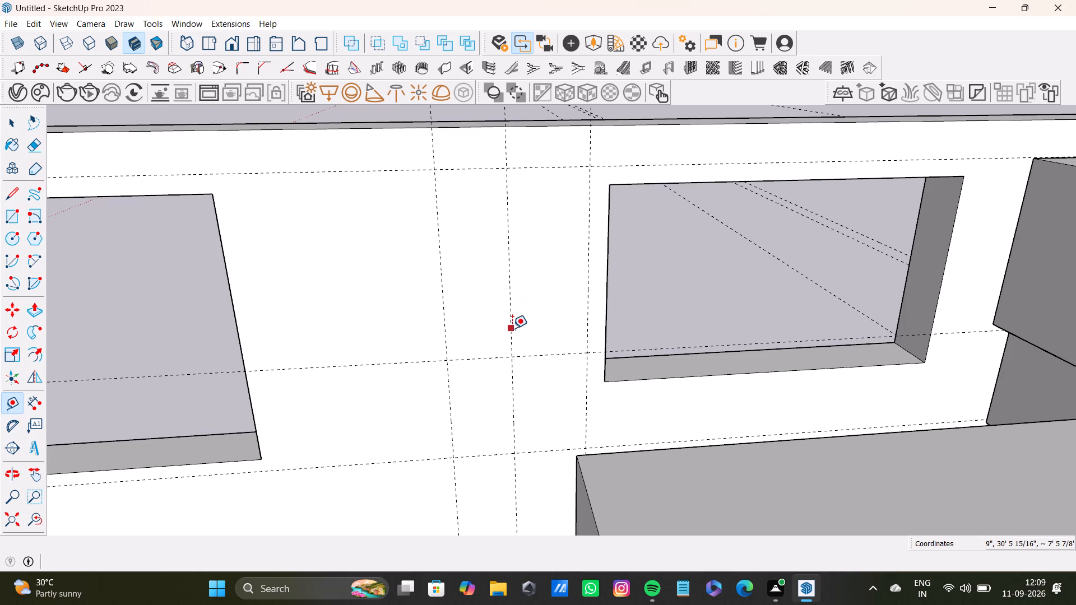
pyautogui.click(512, 328)
pyautogui.press('0')
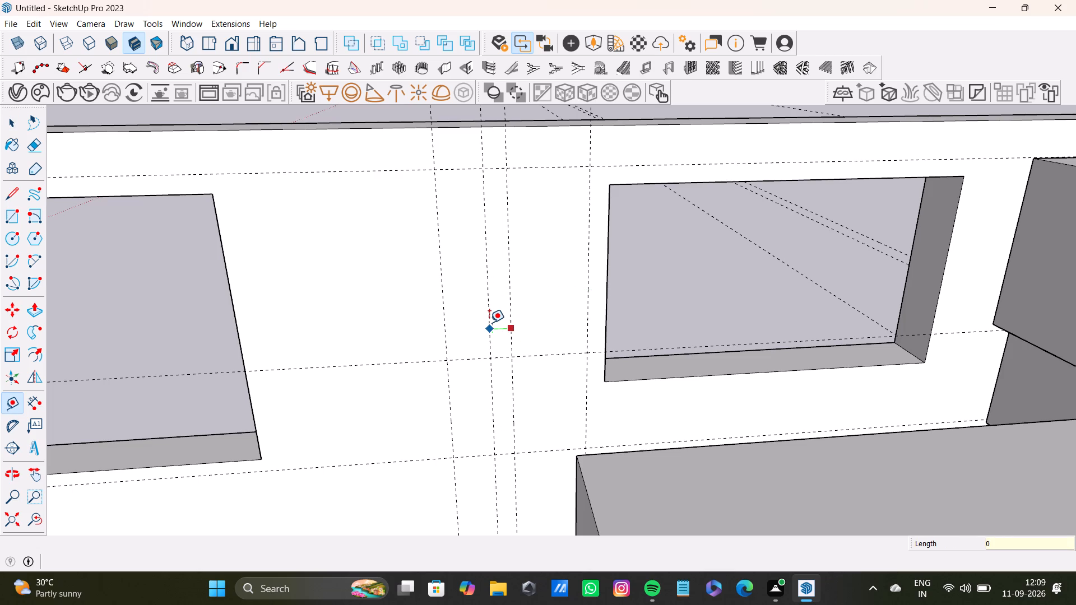
pyautogui.press('.')
pyautogui.press('5')
pyautogui.hotkey('shift', '"')
pyautogui.press('Return')
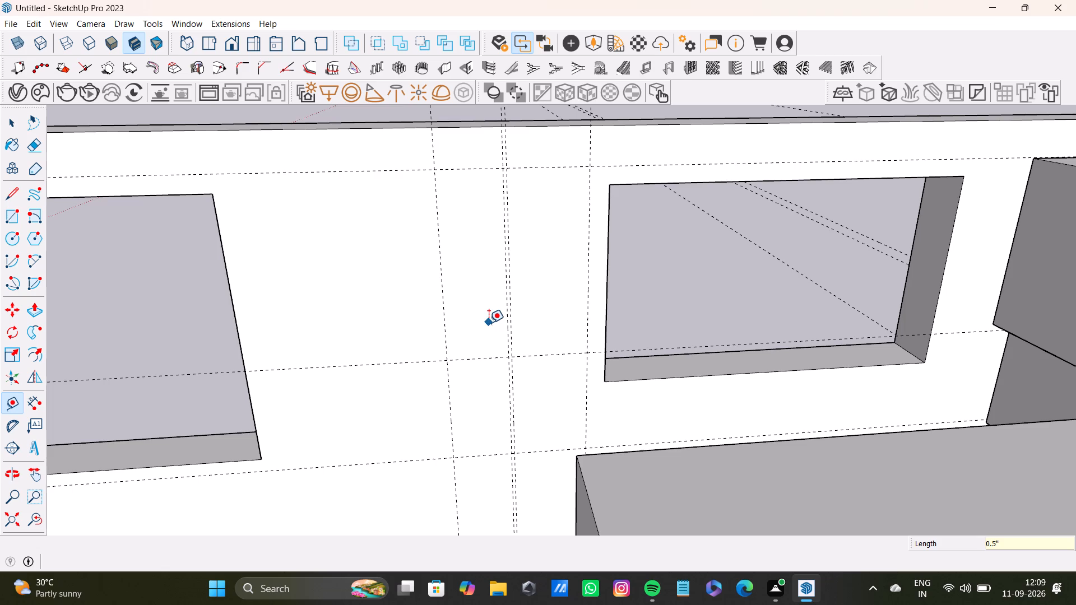
# Place a vertical guide 0.5" from the vertical guide nearest the smaller window, on the side towards that window.
pyautogui.click(589, 321)
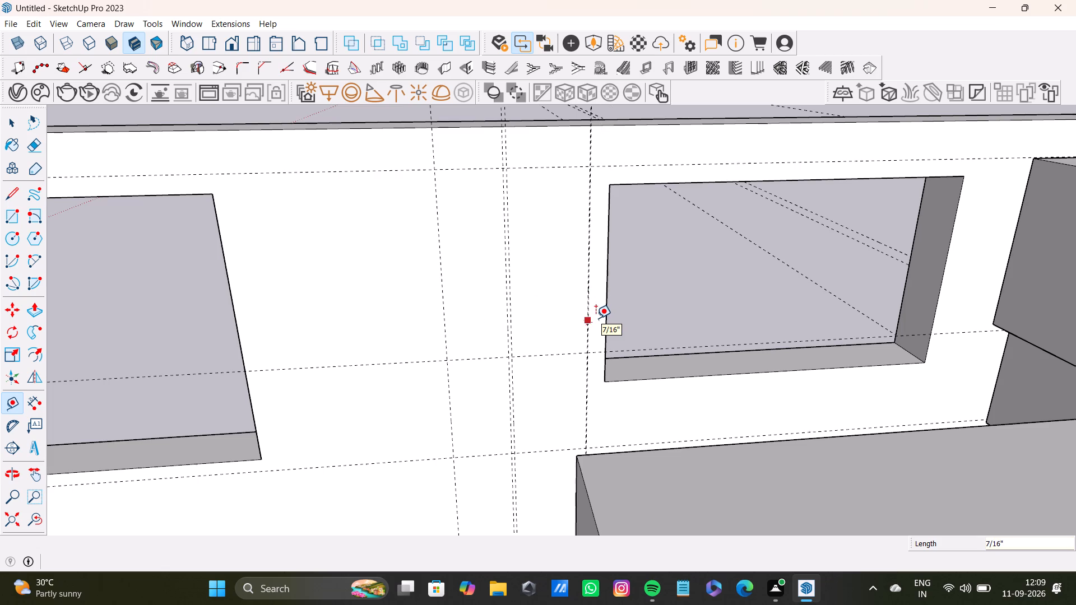
pyautogui.scroll(7, 565, 324)
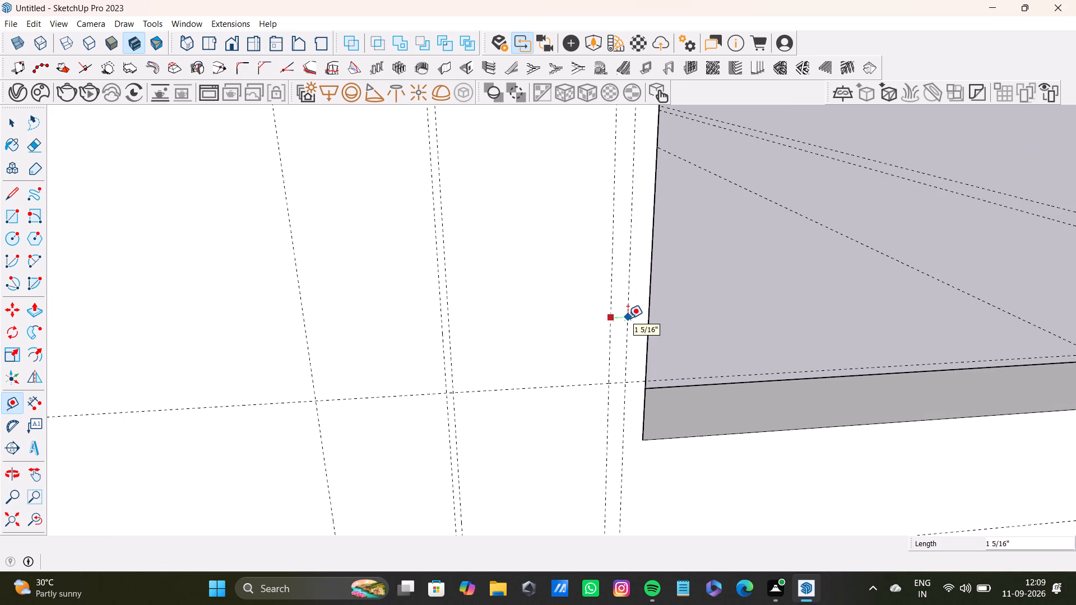
pyautogui.write('0.5')
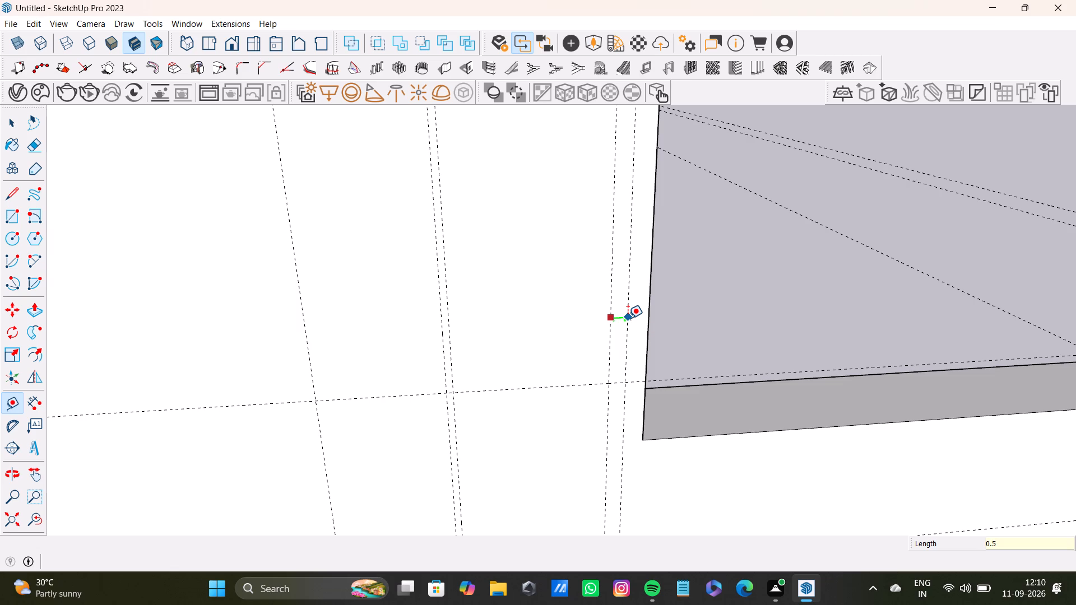
pyautogui.hotkey('shift', '"')
pyautogui.press('Return')
# Place a vertical guide 0.5" from the vertical guide nearest the larger window, on the side towards that window.
pyautogui.scroll(-6, 395, 321)
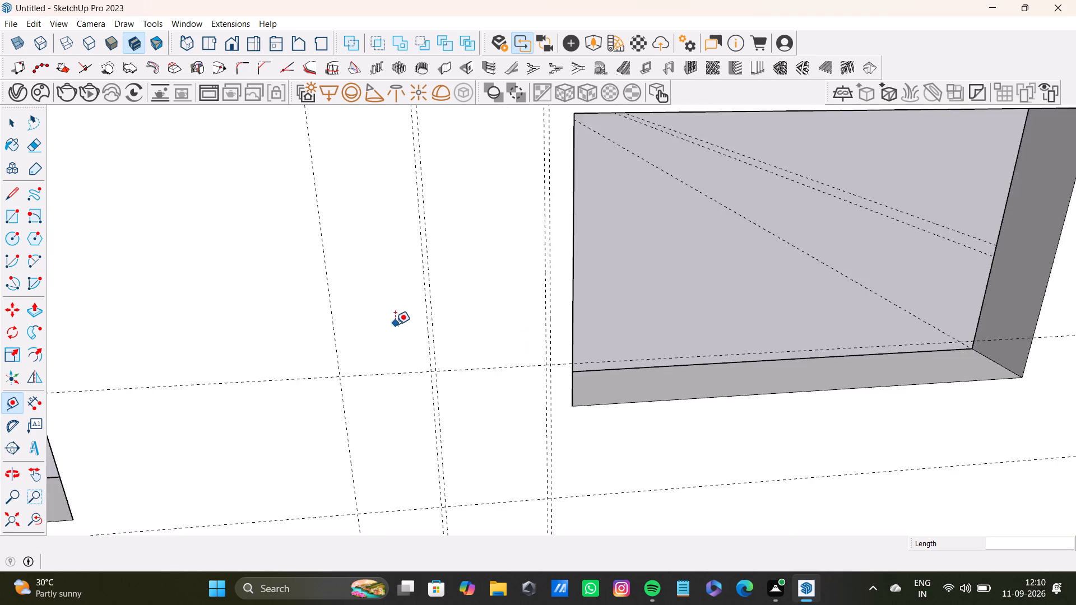
pyautogui.scroll(-2, 395, 324)
pyautogui.keyDown('shift'); pyautogui.moveTo(431, 313); pyautogui.dragTo(653, 357, button='middle'); pyautogui.keyUp('shift')
pyautogui.scroll(2, 570, 318)
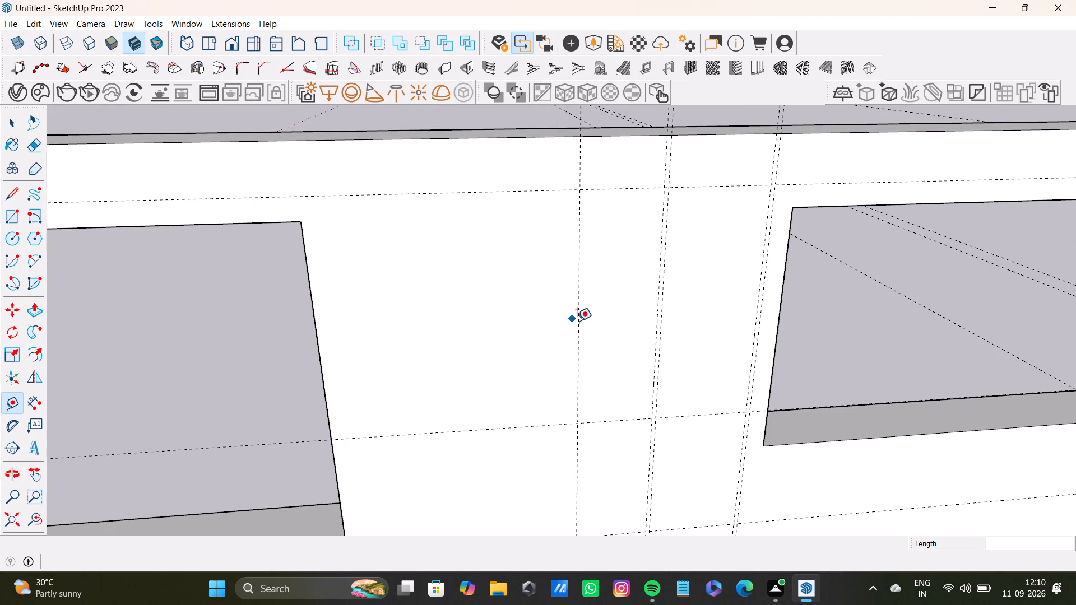
pyautogui.moveTo(578, 339); pyautogui.dragTo(572, 339)
pyautogui.press('space')
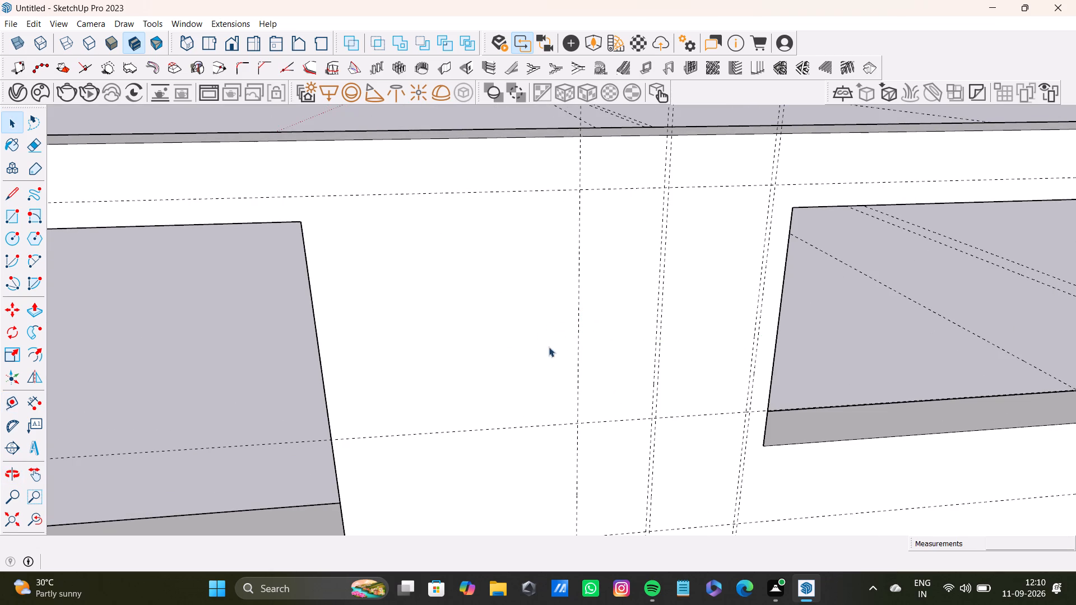
pyautogui.press('t')
pyautogui.click(578, 356)
pyautogui.write('0.5"')
pyautogui.press('Return')
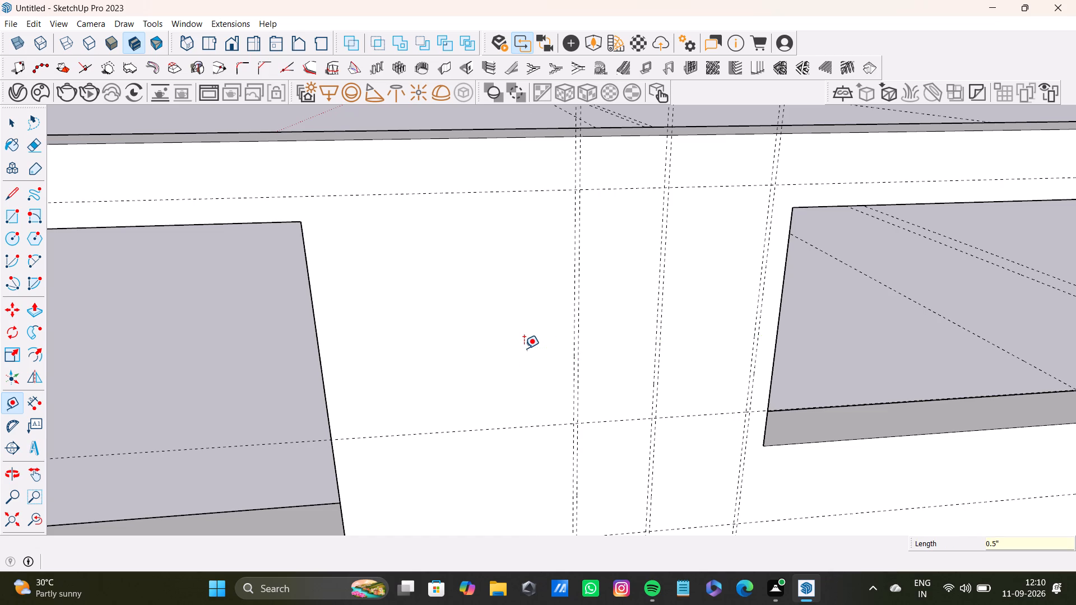
# Draw two tall upper rectangles side by side between the guides, the one nearer the larger window about 2' 5 5/16" by 9 9/16".
pyautogui.press('r')
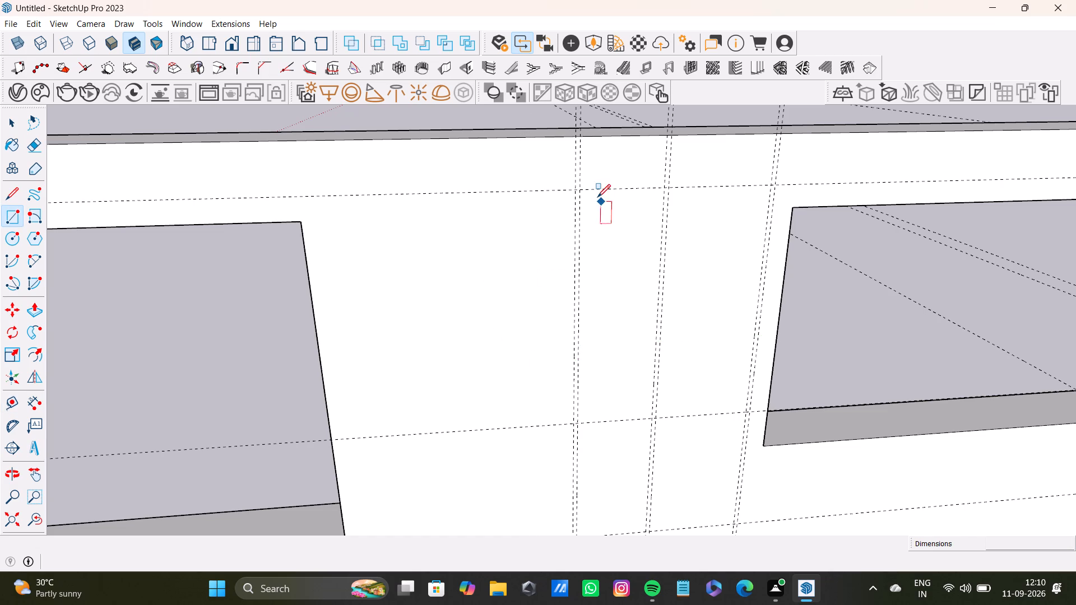
pyautogui.click(579, 189)
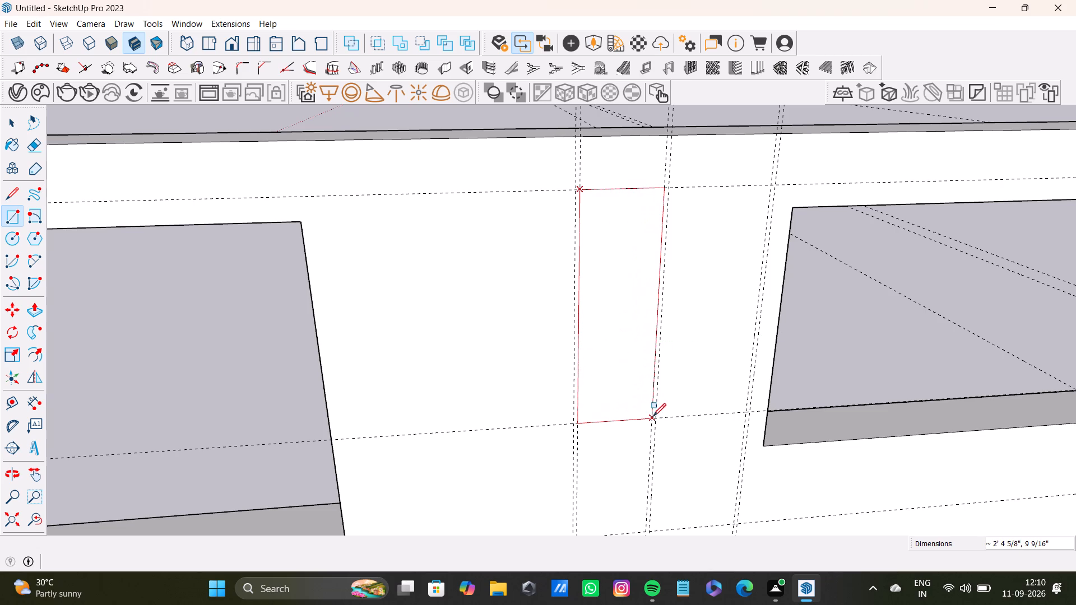
pyautogui.click(653, 417)
pyautogui.click(672, 186)
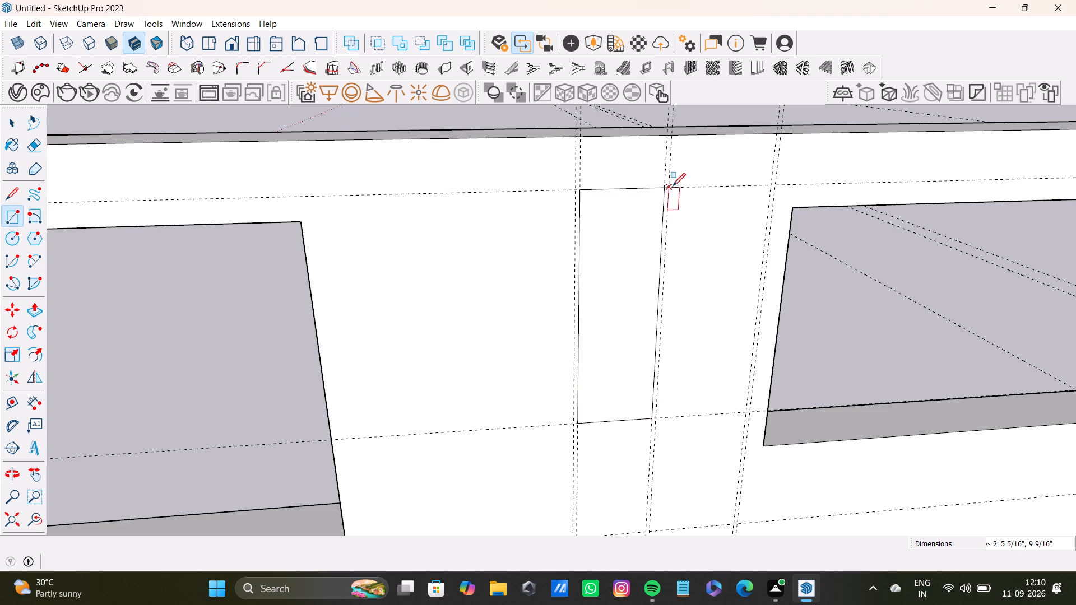
pyautogui.click(745, 413)
# Place a horizontal guide 2" below the bottom edge of the upper rectangles.
pyautogui.scroll(-4, 676, 435)
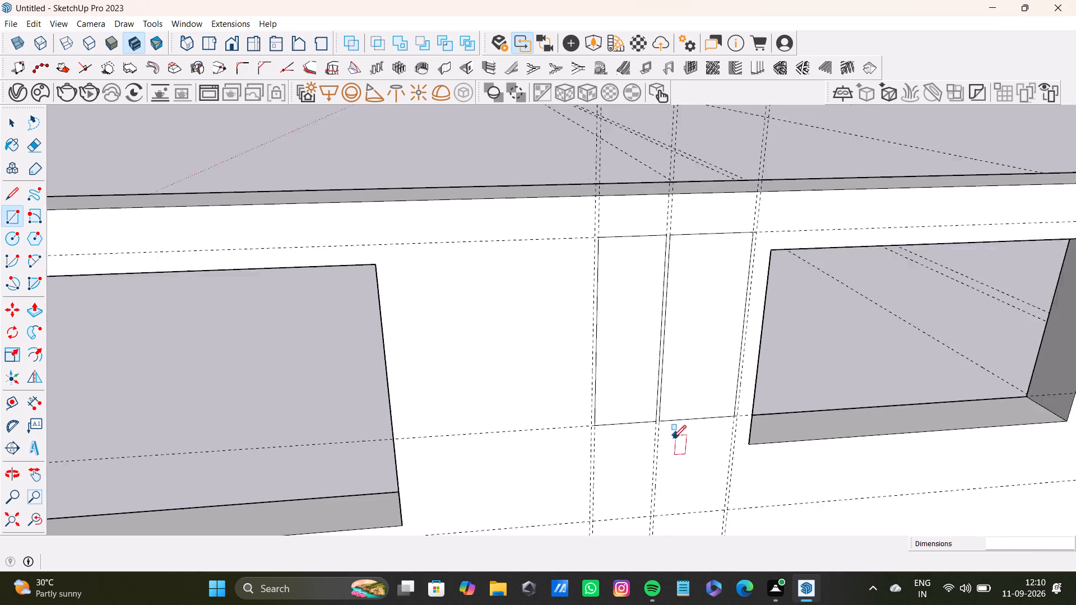
pyautogui.moveTo(671, 447); pyautogui.dragTo(668, 334, button='middle')
pyautogui.scroll(11, 622, 339)
pyautogui.scroll(4, 595, 293)
pyautogui.moveTo(623, 313); pyautogui.dragTo(605, 317, button='middle')
pyautogui.press('t')
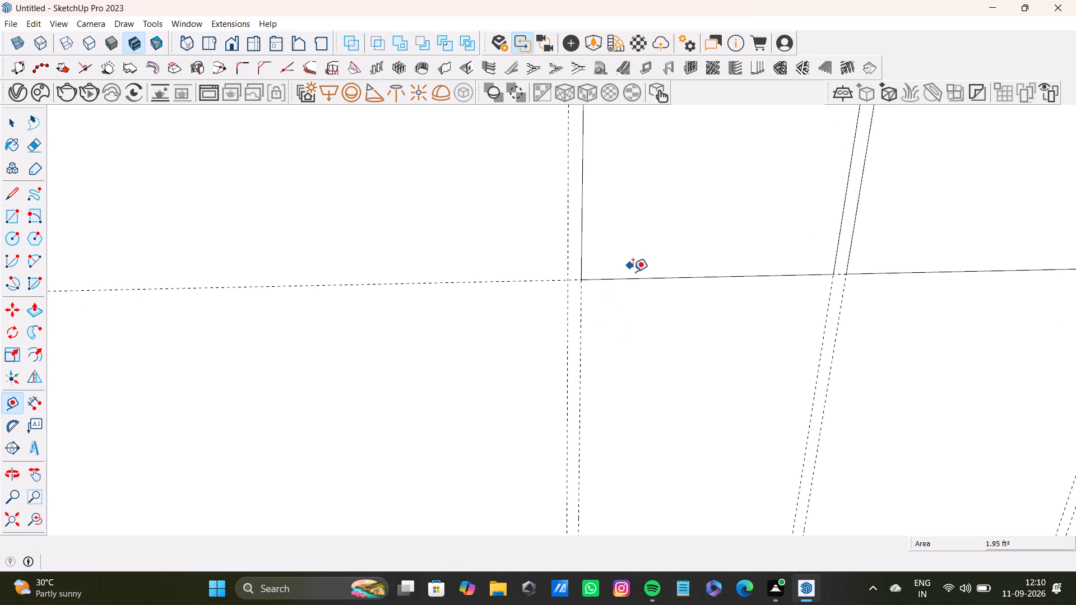
pyautogui.click(634, 277)
pyautogui.press('2')
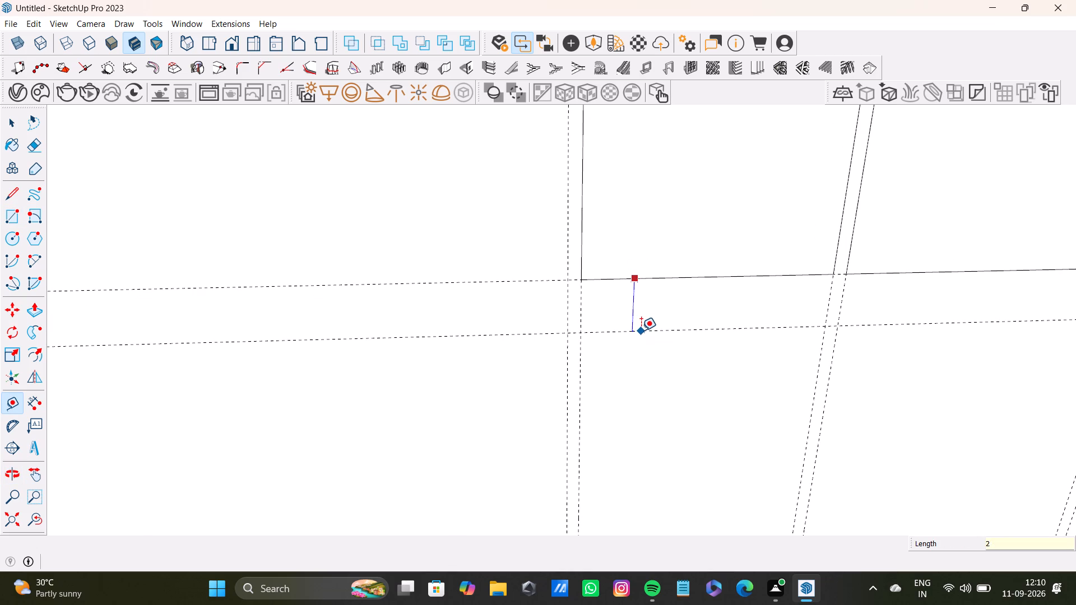
pyautogui.hotkey('shift', '"')
pyautogui.press('Return')
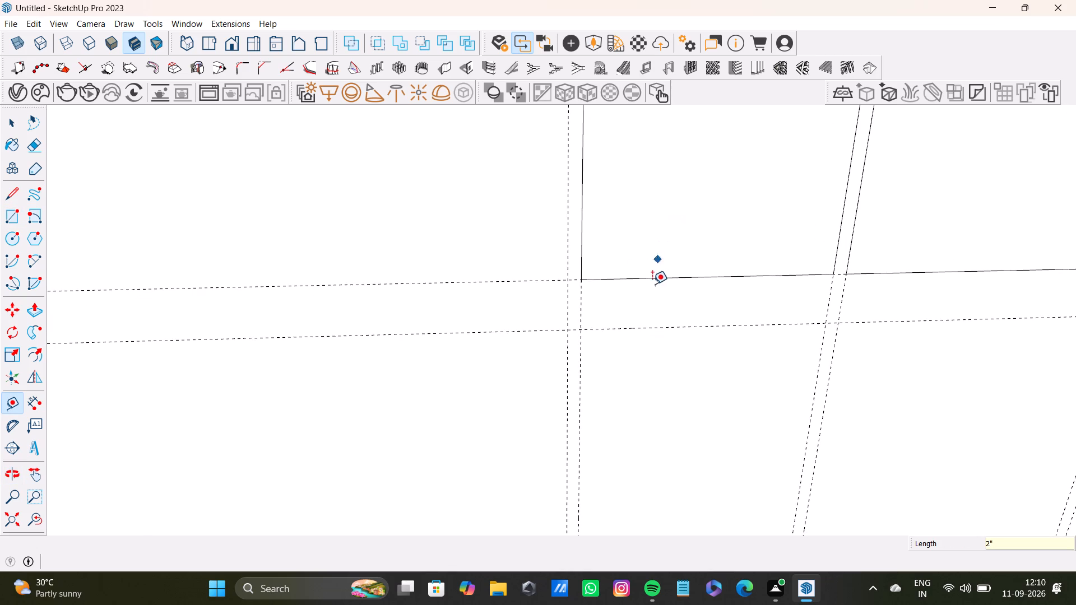
# Draw two lower rectangles from the 2" guide down to the next horizontal guide, the one nearer the larger window about 1' 3 9/16" by 9 9/16".
pyautogui.scroll(-7, 648, 287)
pyautogui.keyDown('shift'); pyautogui.moveTo(604, 331); pyautogui.dragTo(595, 307, button='middle'); pyautogui.keyUp('shift')
pyautogui.scroll(4, 618, 349)
pyautogui.press('r')
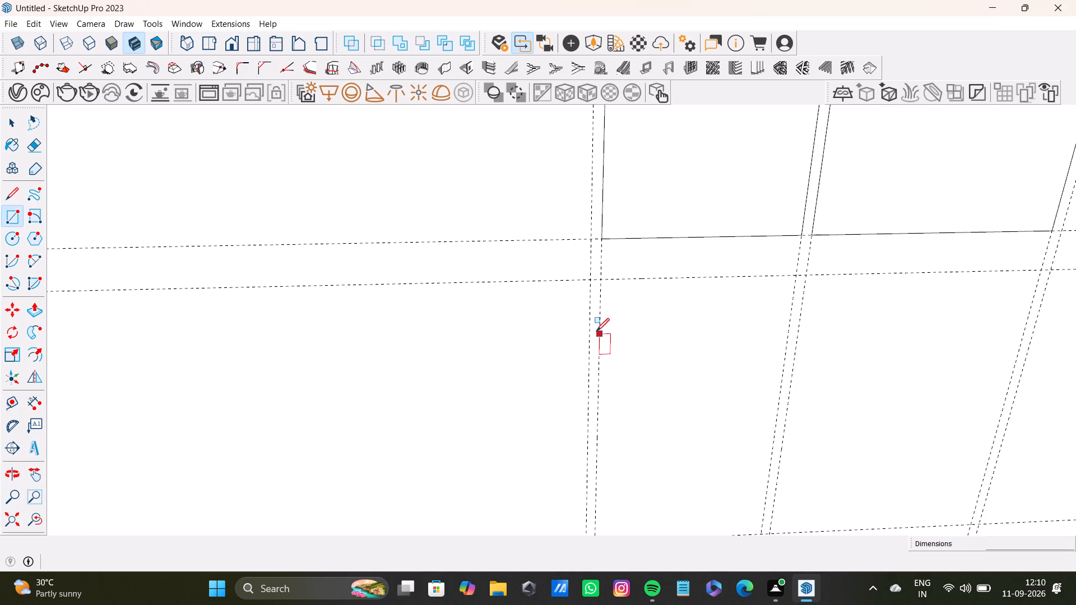
pyautogui.scroll(4, 597, 336)
pyautogui.click(602, 251)
pyautogui.scroll(-3, 680, 412)
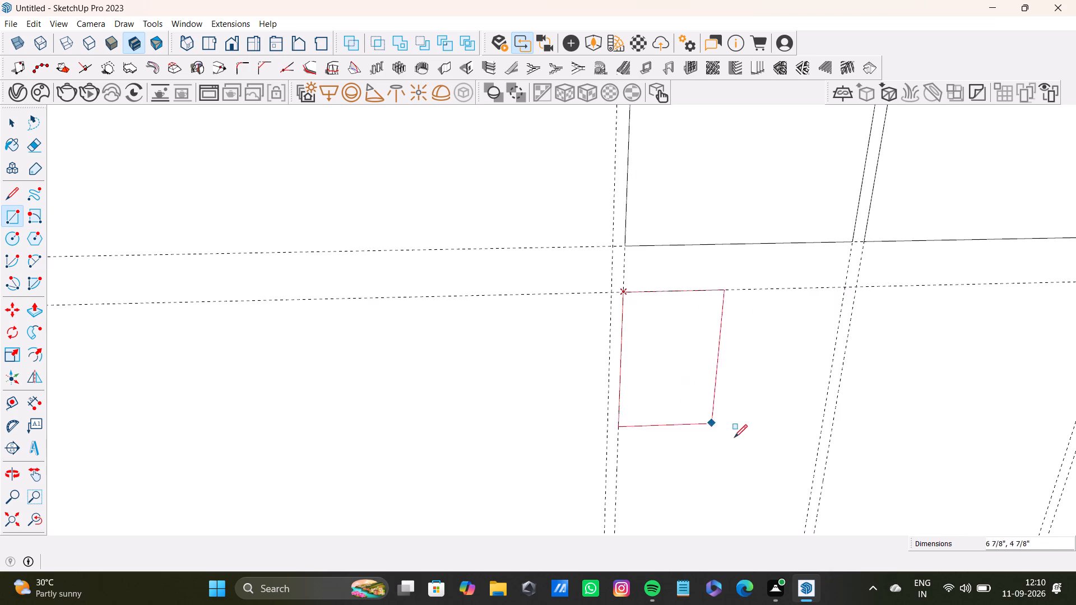
pyautogui.scroll(-3, 734, 438)
pyautogui.keyDown('shift'); pyautogui.moveTo(737, 442); pyautogui.dragTo(689, 306, button='middle'); pyautogui.keyUp('shift')
pyautogui.click(736, 416)
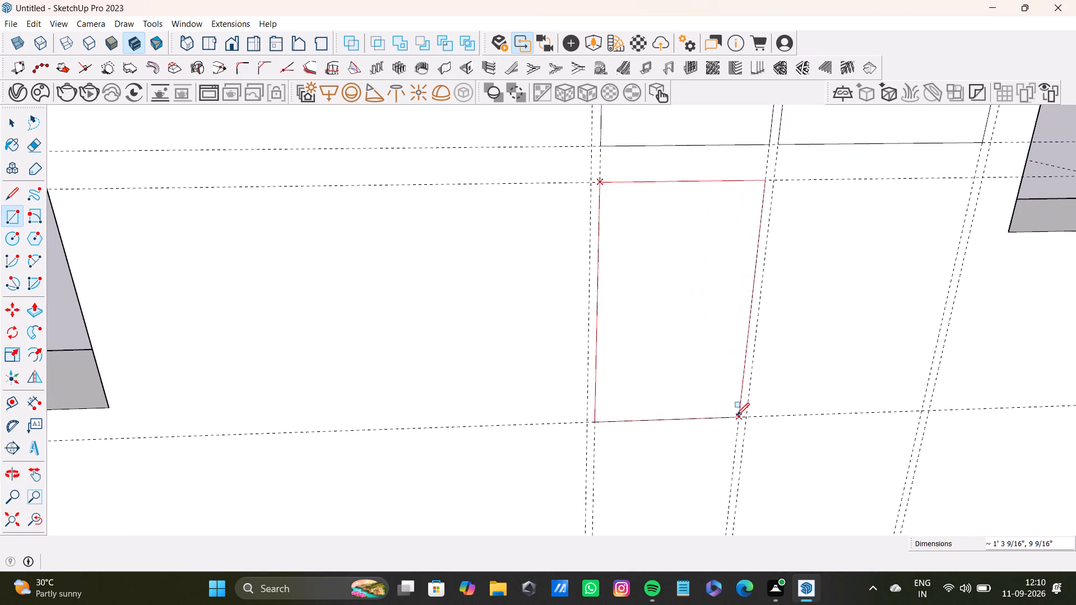
pyautogui.click(772, 181)
pyautogui.scroll(-3, 887, 303)
pyautogui.keyDown('shift'); pyautogui.moveTo(886, 305); pyautogui.dragTo(806, 269, button='middle'); pyautogui.keyUp('shift')
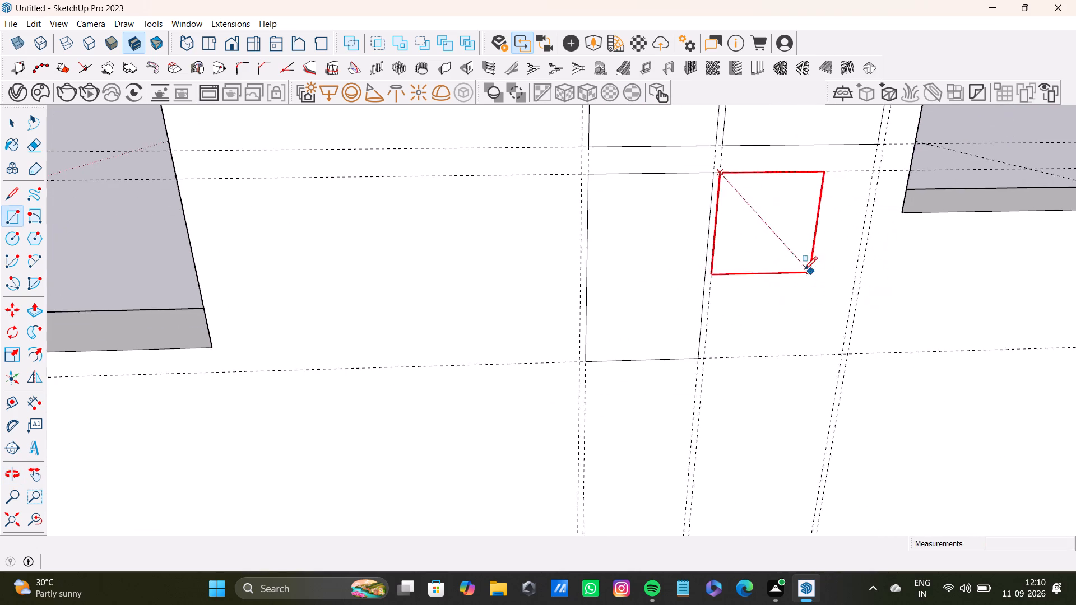
pyautogui.click(841, 352)
# Extrude the upper rectangle nearer the larger window out from the wall into a shallow cabinet block.
pyautogui.keyDown('shift'); pyautogui.scroll(-4, 823, 340); pyautogui.keyUp('shift')
pyautogui.keyDown('shift'); pyautogui.moveTo(791, 321); pyautogui.dragTo(781, 447, button='middle'); pyautogui.keyUp('shift')
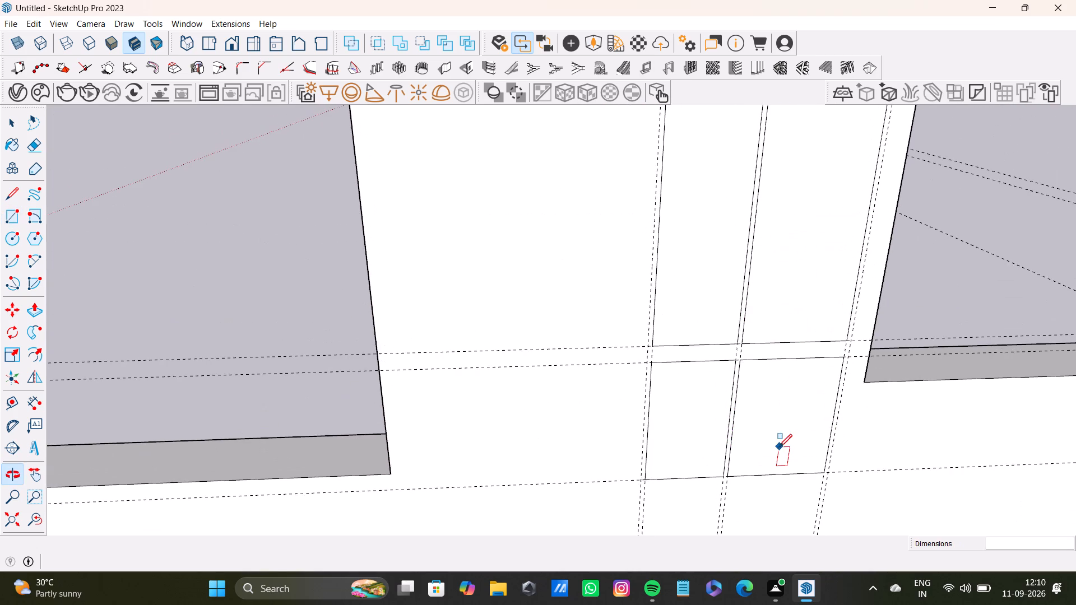
pyautogui.press('space')
pyautogui.scroll(-4, 746, 393)
pyautogui.moveTo(761, 342); pyautogui.dragTo(671, 442, button='middle')
pyautogui.scroll(-4, 700, 422)
pyautogui.keyDown('shift'); pyautogui.moveTo(689, 389); pyautogui.dragTo(646, 375, button='middle'); pyautogui.keyUp('shift')
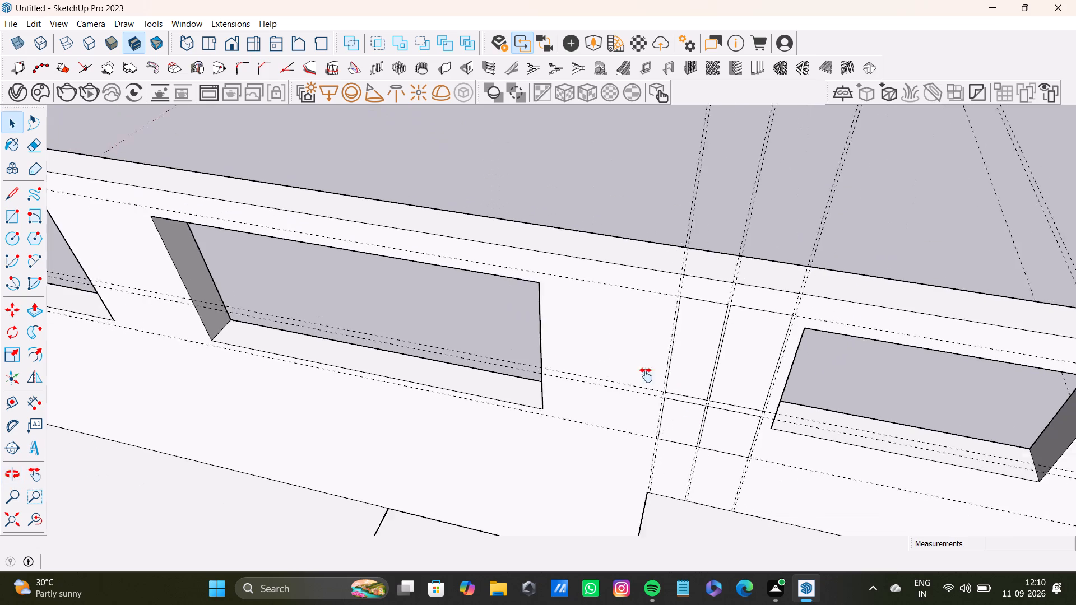
pyautogui.keyDown('shift'); pyautogui.moveTo(646, 375); pyautogui.dragTo(548, 359, button='middle'); pyautogui.keyUp('shift')
pyautogui.moveTo(631, 338); pyautogui.dragTo(694, 339, button='middle')
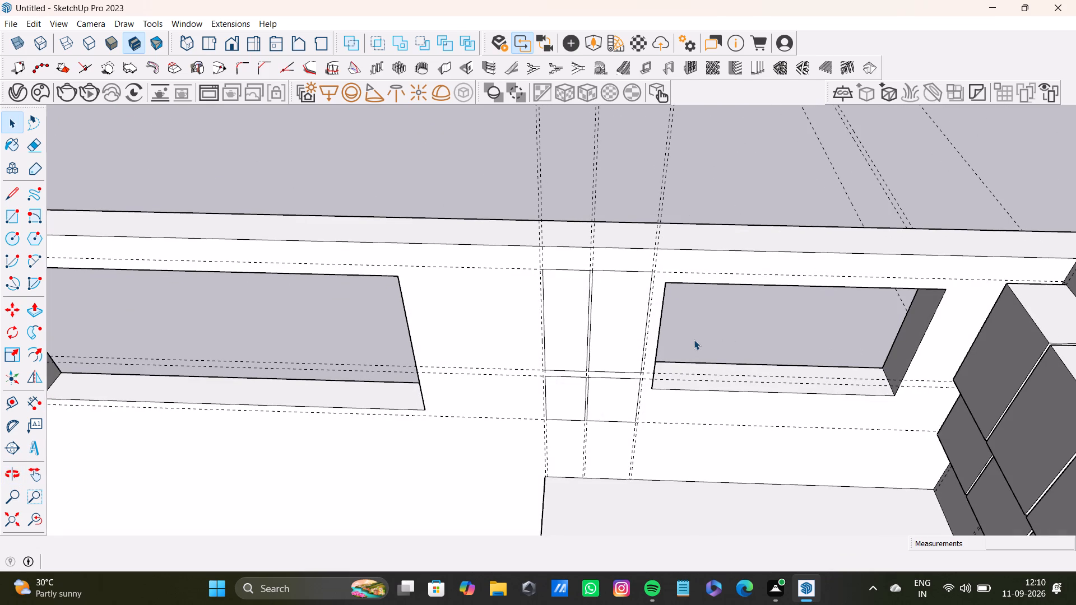
pyautogui.click(572, 290)
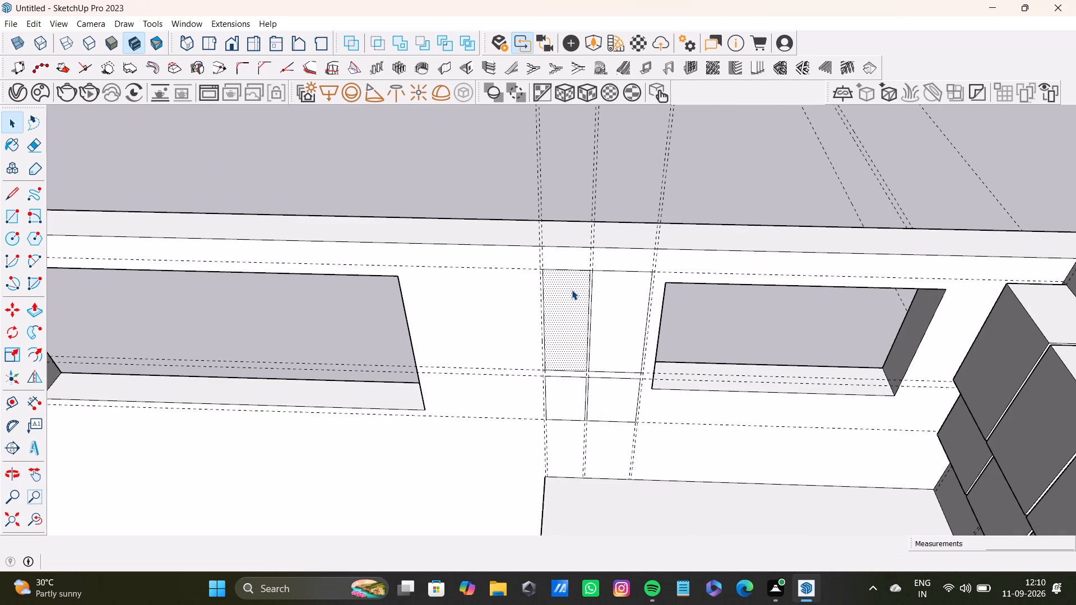
pyautogui.press('p')
pyautogui.moveTo(572, 290); pyautogui.dragTo(565, 312)
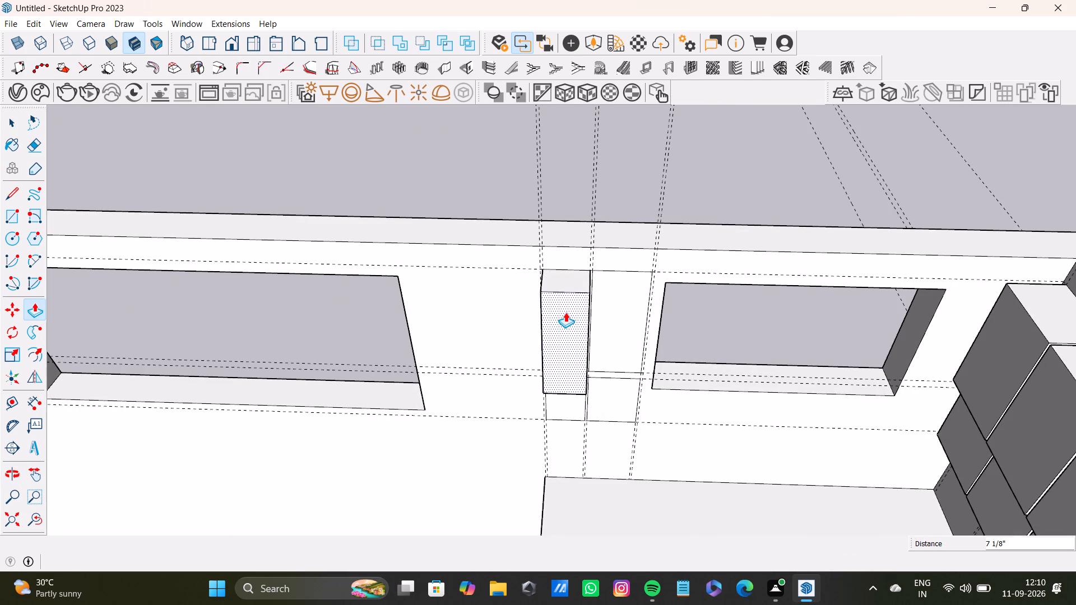
pyautogui.moveTo(565, 312); pyautogui.dragTo(1029, 301)
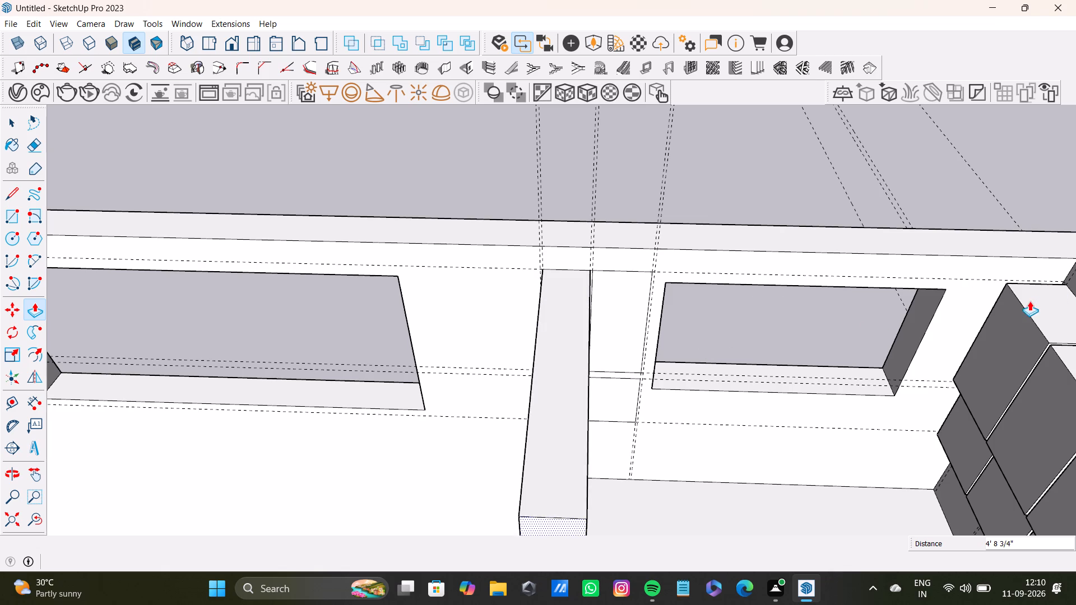
pyautogui.moveTo(1029, 301); pyautogui.dragTo(558, 313)
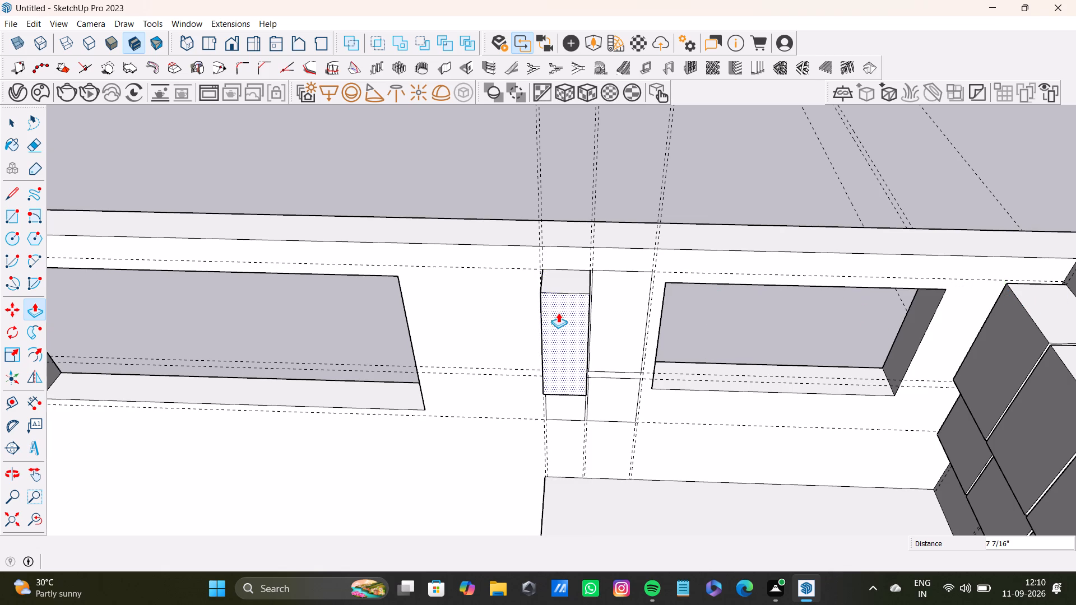
pyautogui.moveTo(558, 313); pyautogui.dragTo(557, 318)
pyautogui.press('space')
# Extrude the adjacent upper rectangle, nearer the smaller window, to the same depth as the first upper block.
pyautogui.click(610, 294)
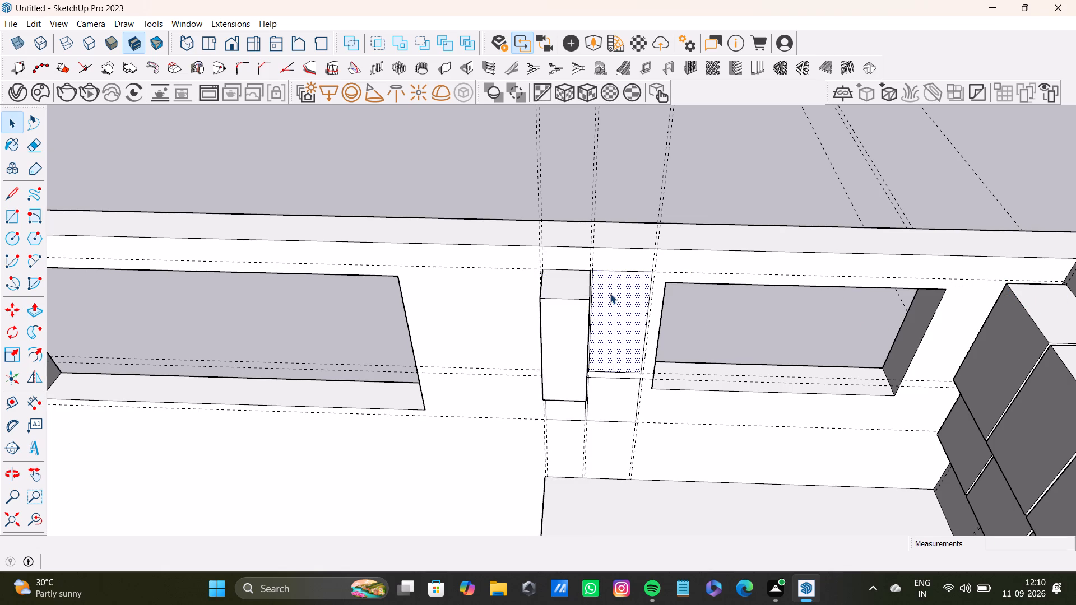
pyautogui.press('p')
pyautogui.moveTo(610, 294); pyautogui.dragTo(566, 297)
pyautogui.press('space')
# Extrude both lower rectangles out from the wall to the same depth as the upper blocks.
pyautogui.scroll(-3, 625, 345)
pyautogui.scroll(7, 590, 369)
pyautogui.moveTo(573, 390); pyautogui.dragTo(679, 323, button='middle')
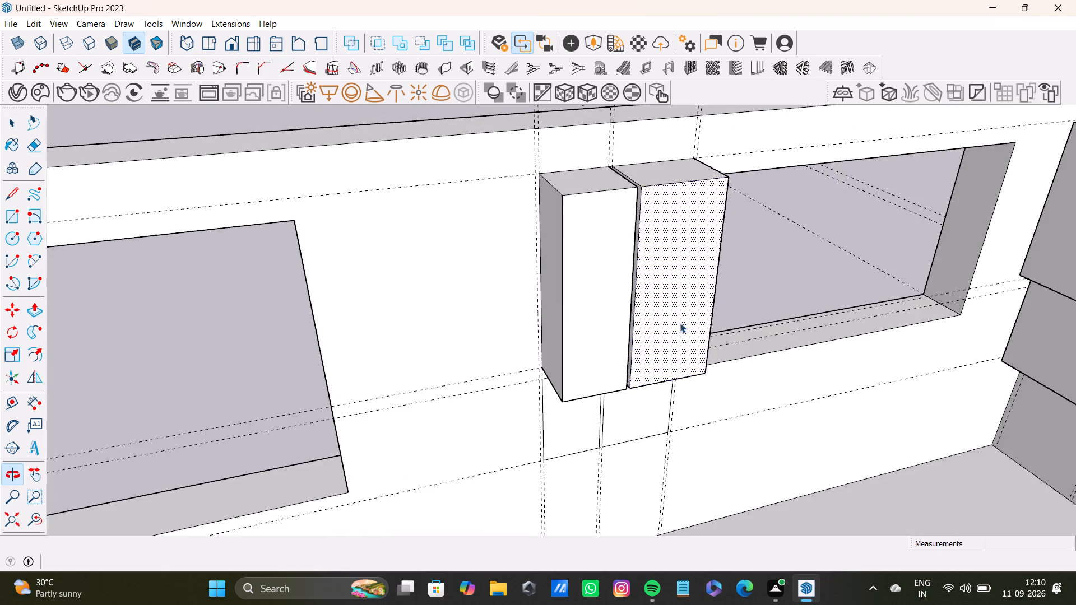
pyautogui.scroll(4, 535, 412)
pyautogui.moveTo(615, 431); pyautogui.dragTo(613, 374, button='middle')
pyautogui.press('space')
pyautogui.click(582, 418)
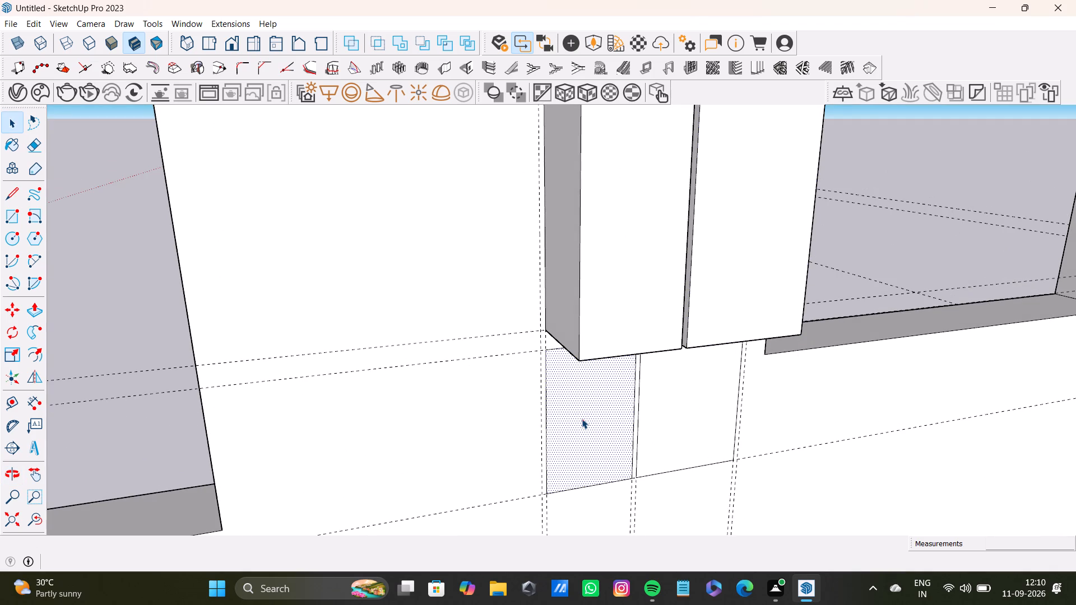
pyautogui.press('p')
pyautogui.moveTo(582, 417); pyautogui.dragTo(603, 355)
pyautogui.press('space')
pyautogui.click(694, 377)
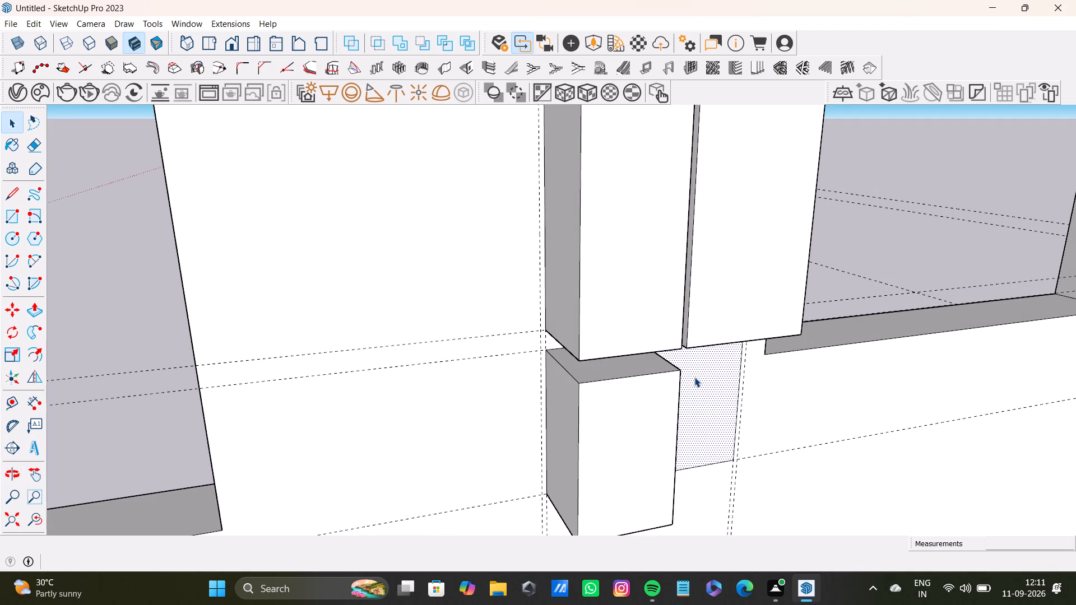
pyautogui.press('p')
pyautogui.moveTo(694, 377); pyautogui.dragTo(691, 335)
pyautogui.press('space')
# Raise the top of the lower block nearer the larger window towards the upper block, leaving a narrow gap between them.
pyautogui.moveTo(692, 389); pyautogui.dragTo(573, 389, button='middle')
pyautogui.scroll(5, 575, 372)
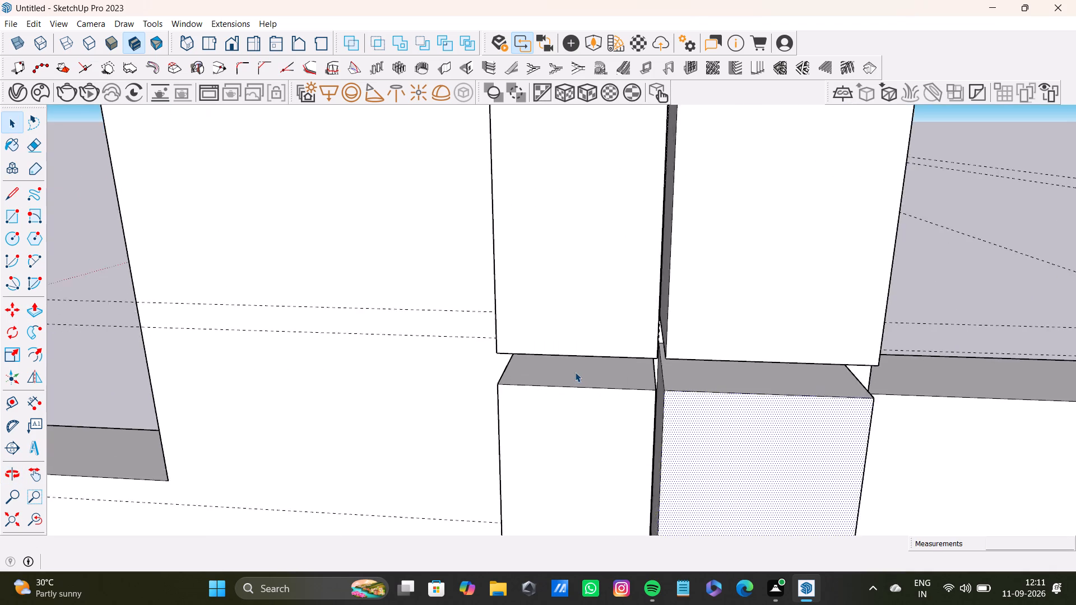
pyautogui.scroll(2, 575, 372)
pyautogui.moveTo(575, 372); pyautogui.dragTo(735, 322, button='middle')
pyautogui.scroll(4, 583, 334)
pyautogui.press('space')
pyautogui.click(554, 362)
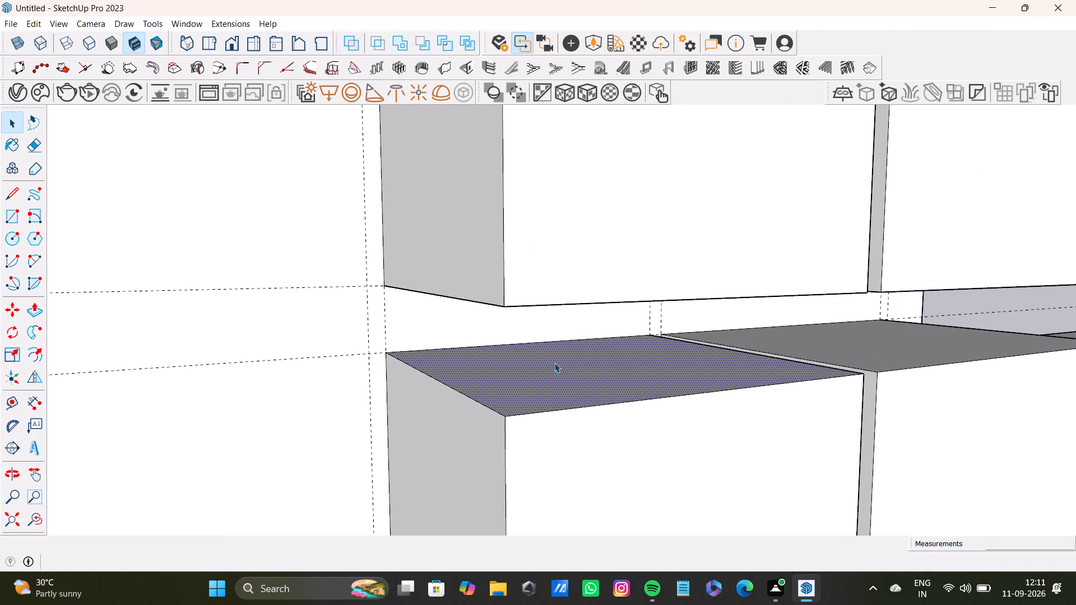
pyautogui.press('p')
pyautogui.moveTo(554, 362); pyautogui.dragTo(533, 310)
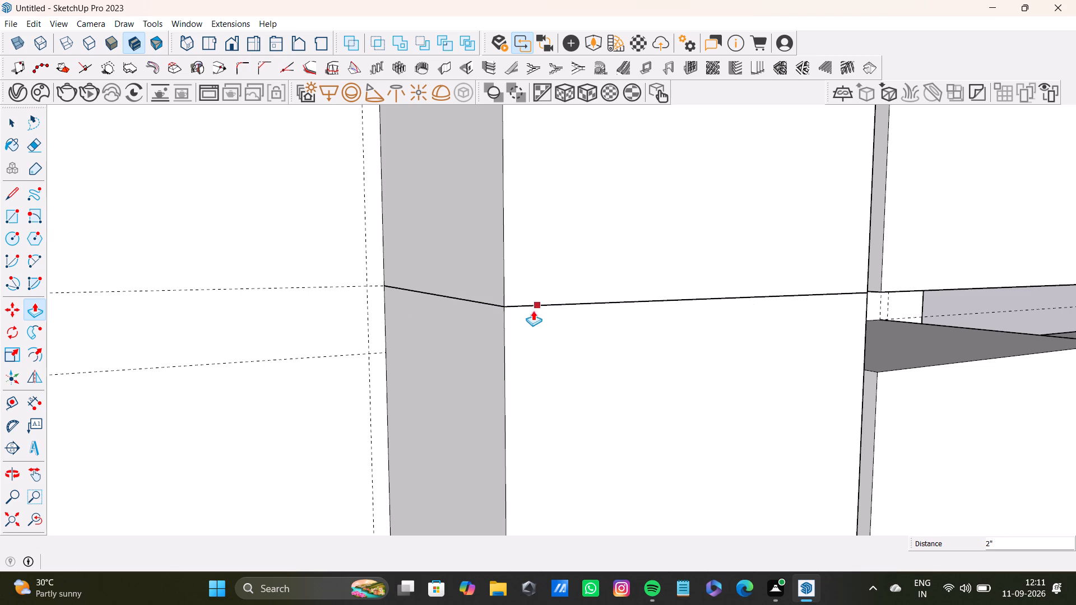
pyautogui.moveTo(533, 310); pyautogui.dragTo(526, 313)
# Raise the top of the adjacent lower block, nearer the smaller window, by 1 3/8" to align with its neighbour.
pyautogui.scroll(-4, 734, 390)
pyautogui.keyDown('shift'); pyautogui.moveTo(792, 375); pyautogui.dragTo(588, 370, button='middle'); pyautogui.keyUp('shift')
pyautogui.press('space')
pyautogui.click(672, 353)
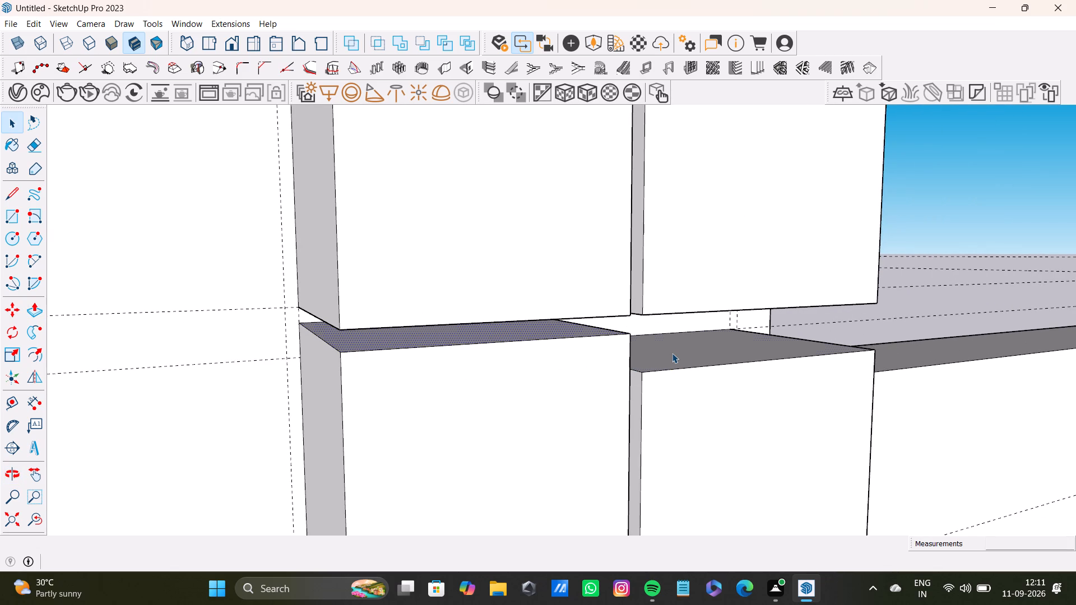
pyautogui.press('p')
pyautogui.moveTo(672, 352); pyautogui.dragTo(621, 331)
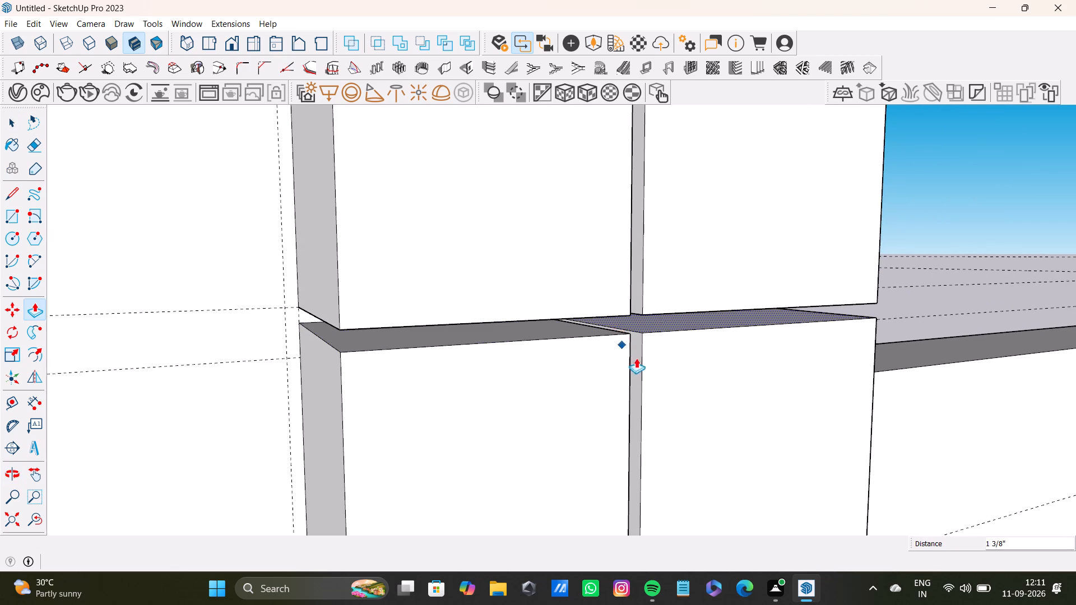
pyautogui.press('space')
# Examine the raised window-wall blocks and the surrounding cabinetry from above and from outside the house.
pyautogui.scroll(-18, 637, 359)
pyautogui.moveTo(644, 368); pyautogui.dragTo(534, 568, button='middle')
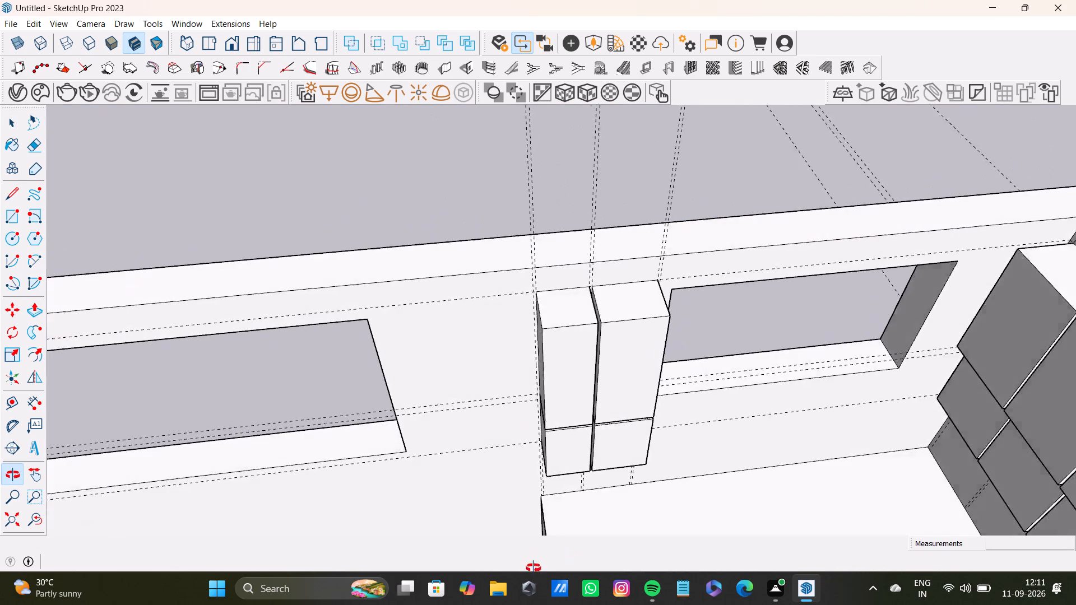
pyautogui.moveTo(534, 568); pyautogui.dragTo(497, 579, button='middle')
pyautogui.scroll(-9, 631, 425)
pyautogui.moveTo(625, 423); pyautogui.dragTo(875, 304, button='middle')
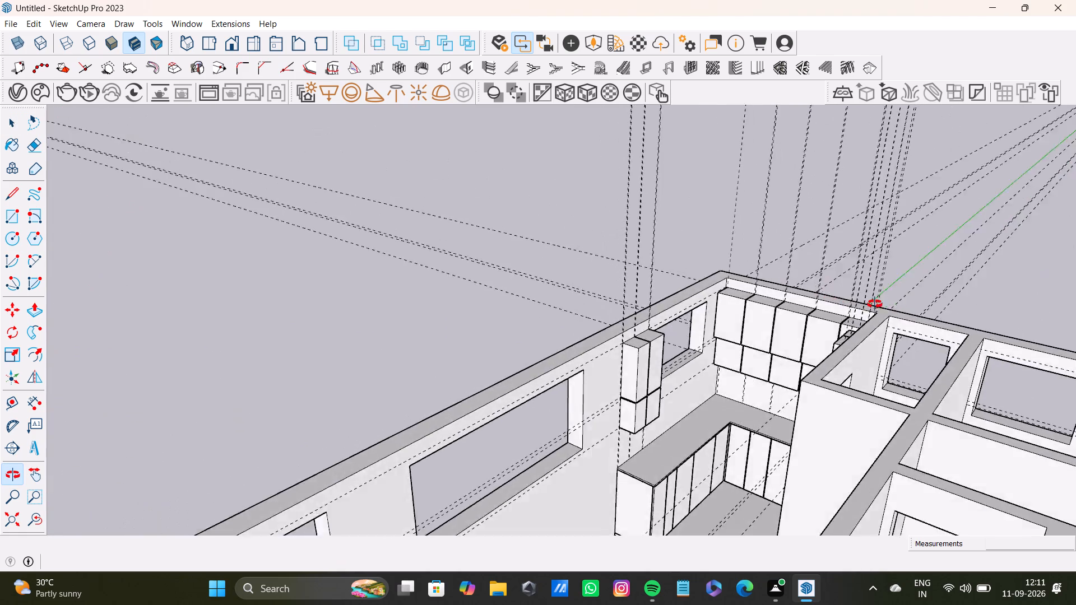
pyautogui.moveTo(875, 304); pyautogui.dragTo(1024, 288, button='middle')
pyautogui.moveTo(668, 372); pyautogui.dragTo(714, 439, button='middle')
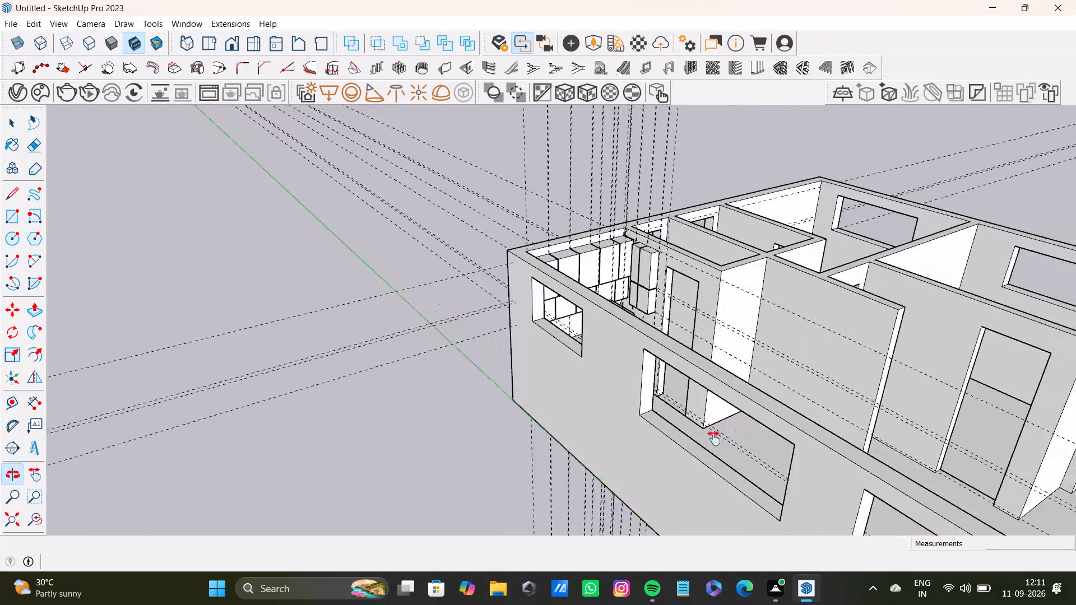
pyautogui.moveTo(714, 439); pyautogui.dragTo(665, 546, button='middle')
pyautogui.moveTo(625, 473); pyautogui.dragTo(354, 523, button='middle')
pyautogui.scroll(4, 447, 401)
pyautogui.keyDown('shift'); pyautogui.moveTo(454, 399); pyautogui.dragTo(634, 309, button='middle'); pyautogui.keyUp('shift')
pyautogui.scroll(8, 633, 320)
pyautogui.moveTo(670, 387); pyautogui.dragTo(508, 422, button='middle')
pyautogui.scroll(-5, 531, 407)
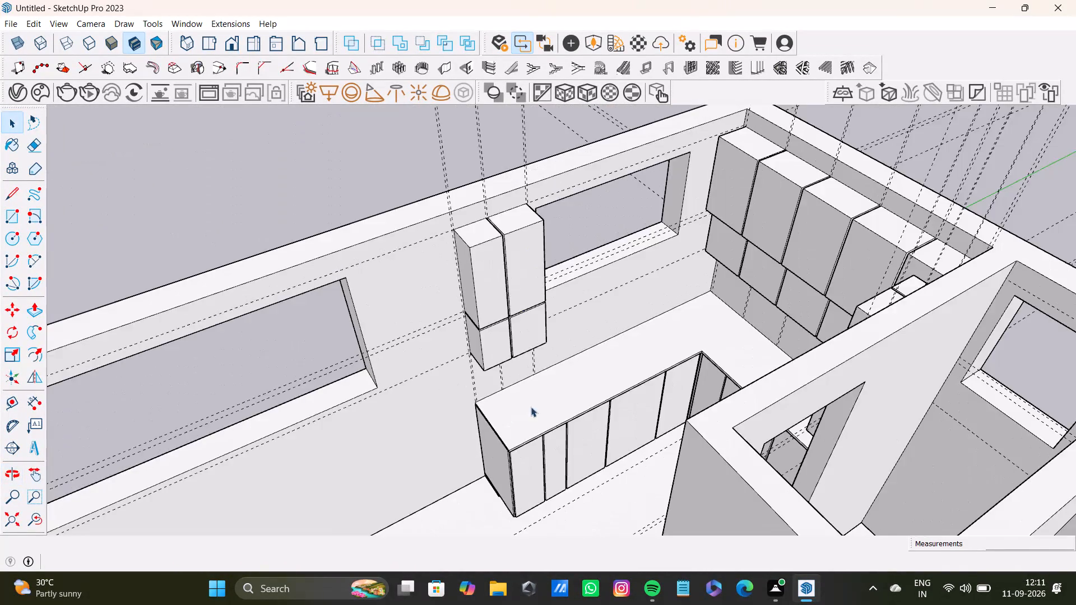
pyautogui.keyDown('shift'); pyautogui.moveTo(542, 401); pyautogui.dragTo(581, 488, button='middle'); pyautogui.keyUp('shift')
pyautogui.moveTo(665, 449); pyautogui.dragTo(435, 451, button='middle')
# Place a horizontal guide 2" below the smaller window's bottom edge.
pyautogui.scroll(6, 550, 399)
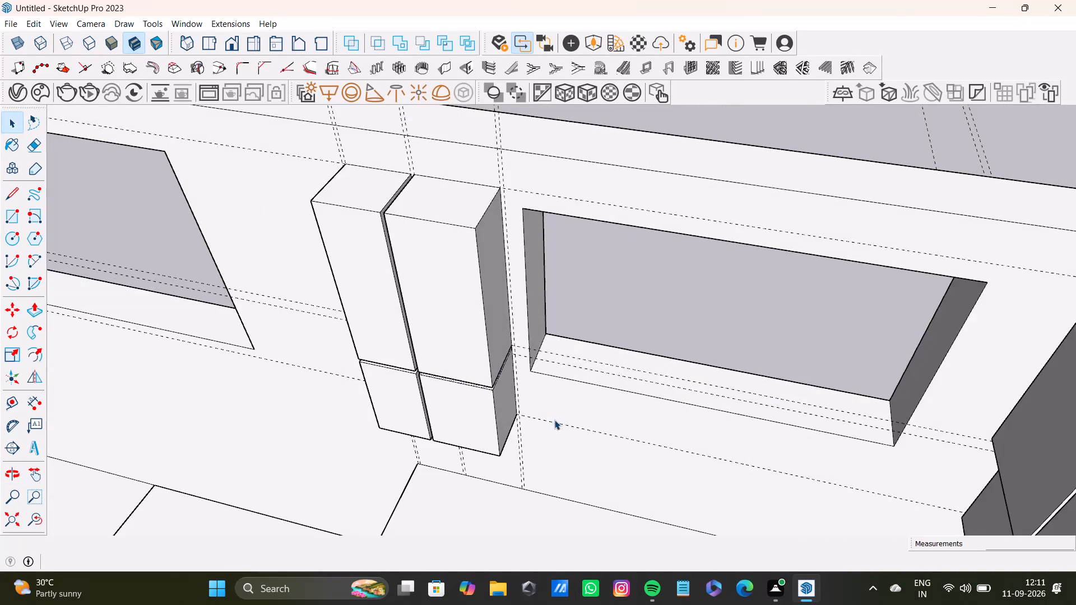
pyautogui.moveTo(554, 420); pyautogui.dragTo(582, 312, button='middle')
pyautogui.scroll(4, 573, 314)
pyautogui.keyDown('shift'); pyautogui.moveTo(563, 385); pyautogui.dragTo(527, 231, button='middle'); pyautogui.keyUp('shift')
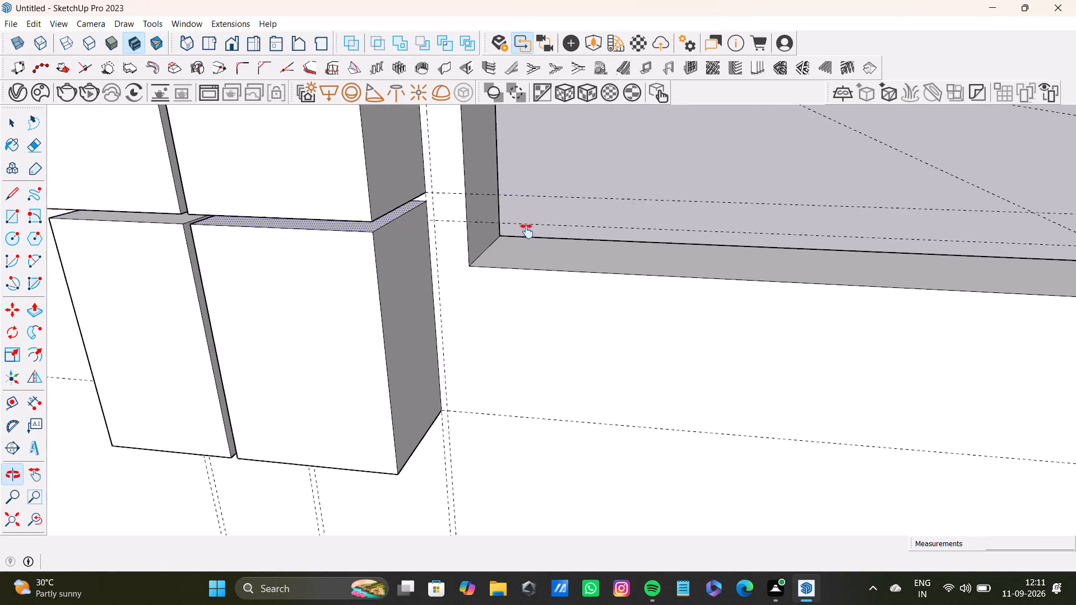
pyautogui.keyDown('shift'); pyautogui.moveTo(527, 231); pyautogui.dragTo(526, 229, button='middle'); pyautogui.keyUp('shift')
pyautogui.press('t')
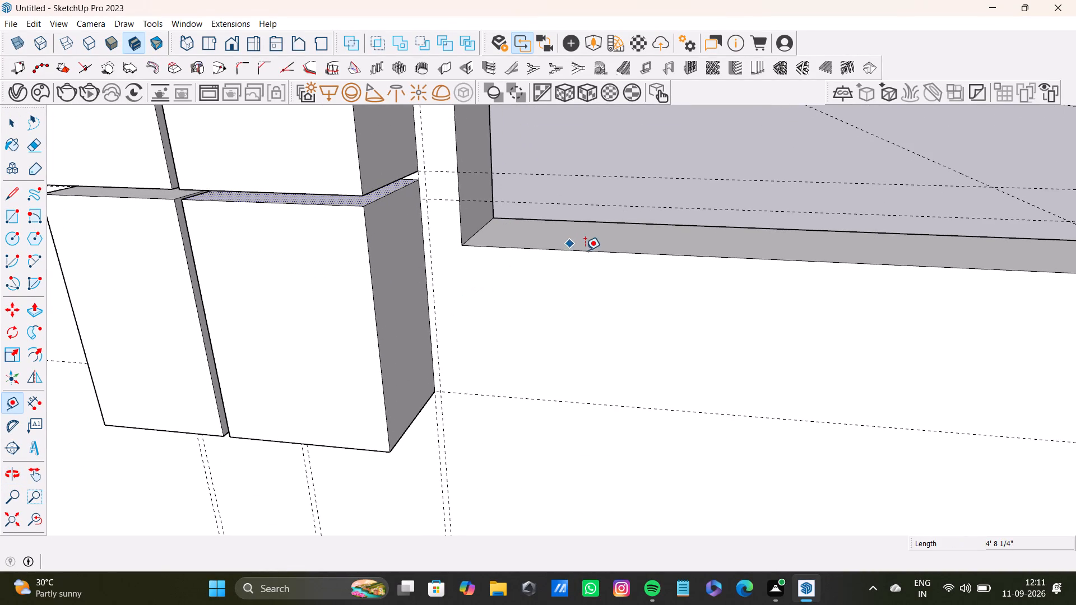
pyautogui.click(595, 252)
pyautogui.moveTo(644, 300); pyautogui.dragTo(488, 296, button='middle')
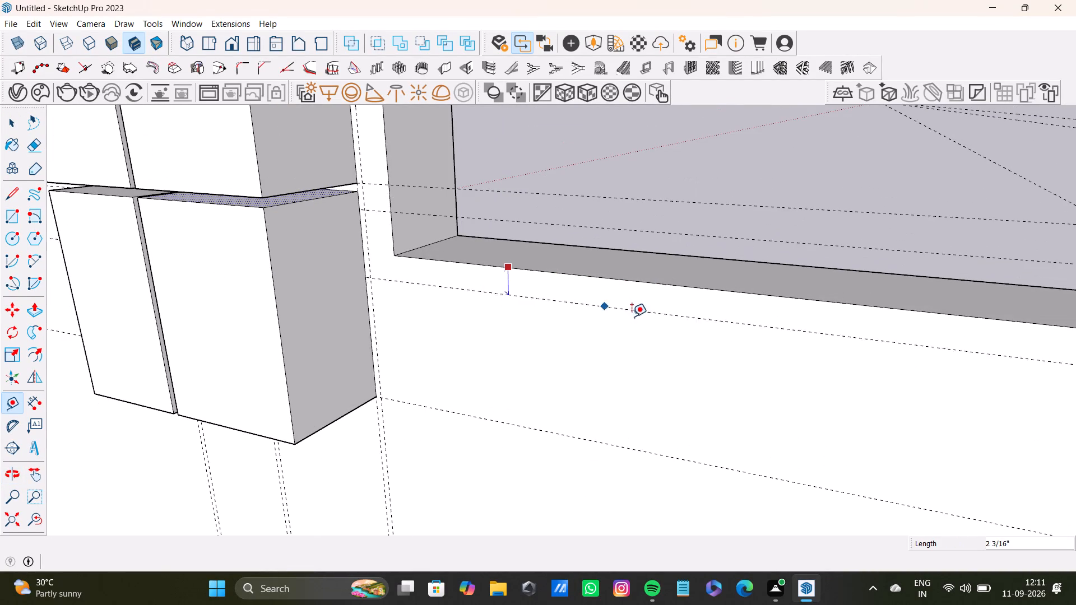
pyautogui.moveTo(658, 345); pyautogui.dragTo(800, 341, button='middle')
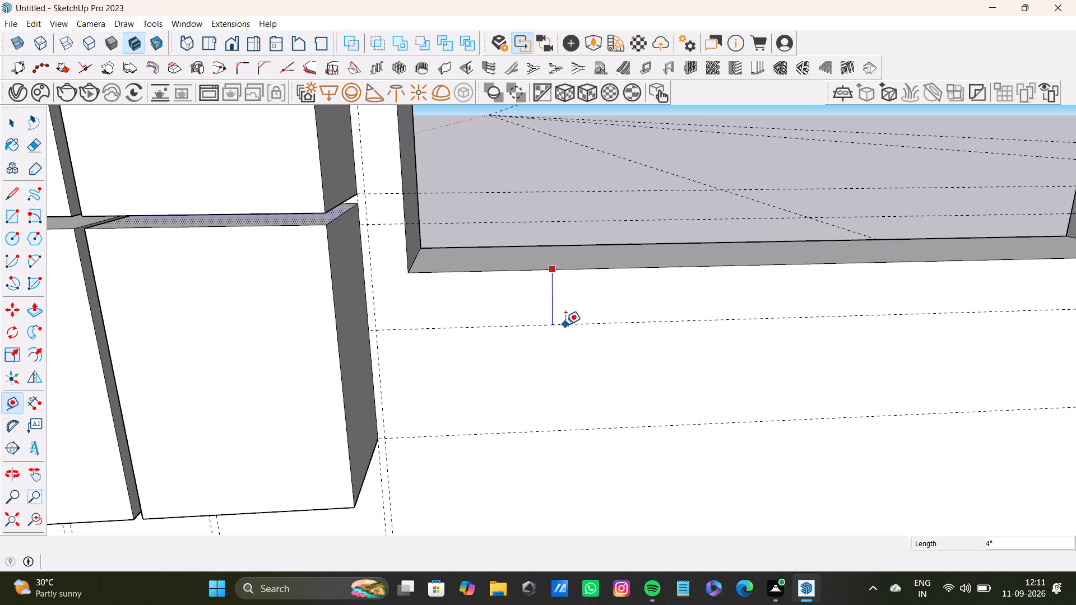
pyautogui.press('2')
pyautogui.hotkey('shift', '"')
pyautogui.press('Return')
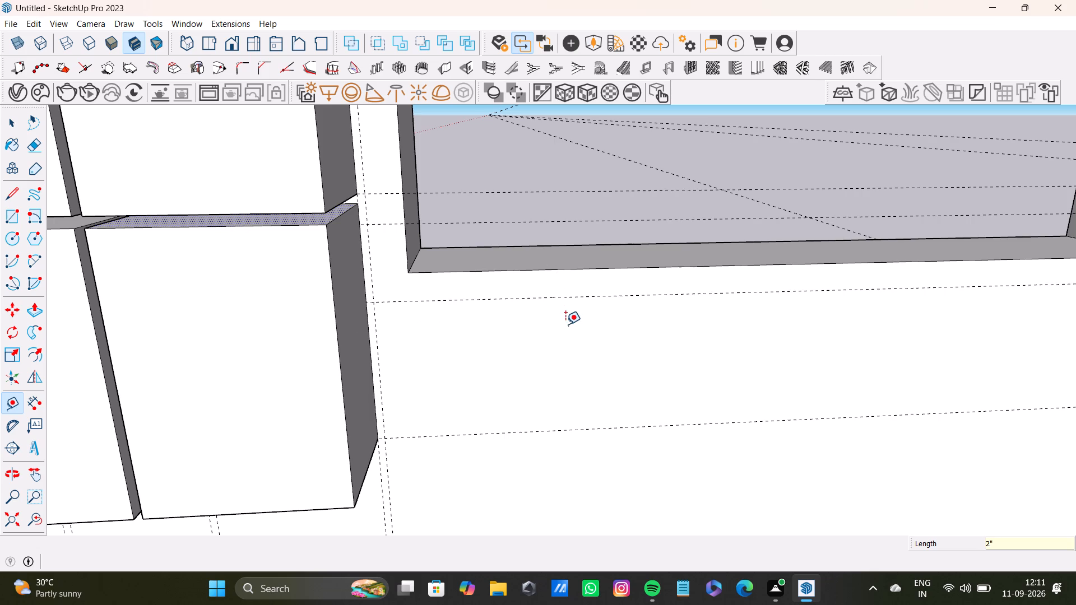
# Delete the horizontal guide running along the wall at the bottom of the lower blocks.
pyautogui.press('space')
pyautogui.click(554, 430)
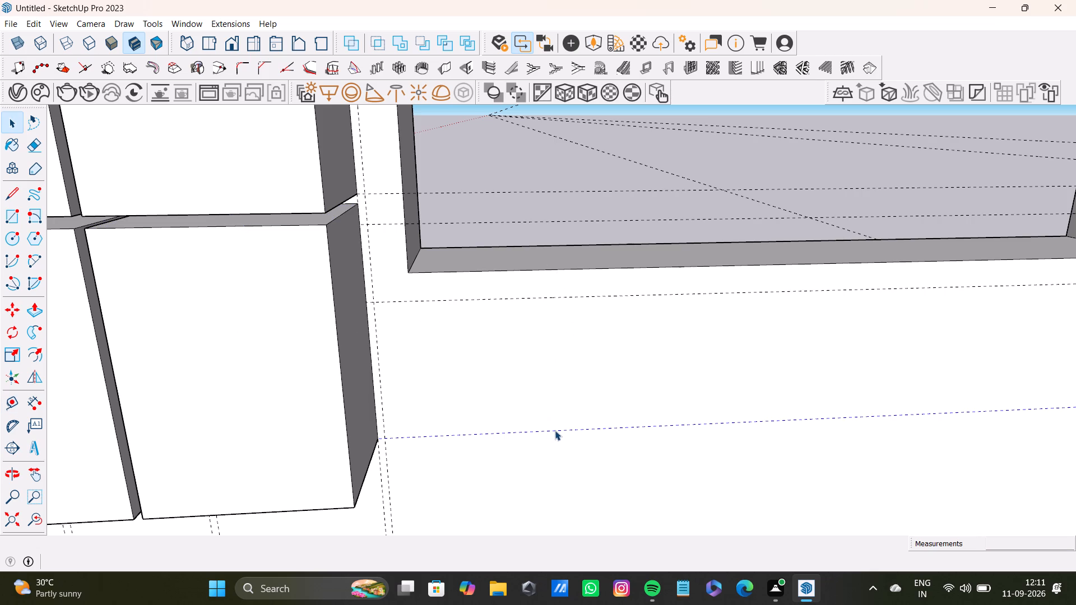
pyautogui.press('Delete')
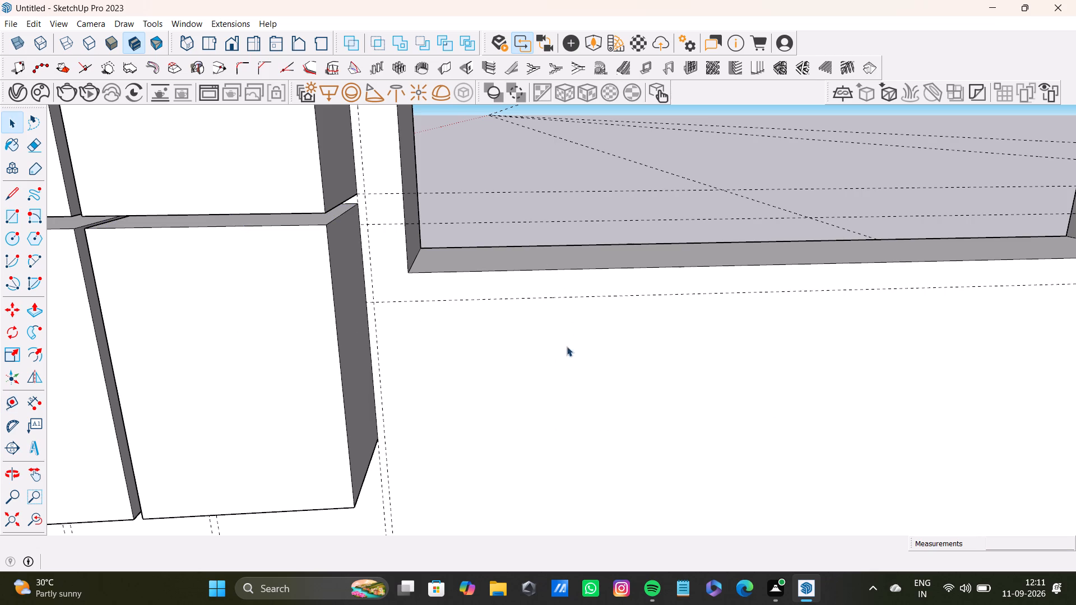
# Place two vertical guides on the wall aligned with the smaller window's two bottom corners.
pyautogui.scroll(-7, 541, 310)
pyautogui.moveTo(809, 342); pyautogui.dragTo(772, 347, button='middle')
pyautogui.moveTo(789, 351); pyautogui.dragTo(767, 356, button='middle')
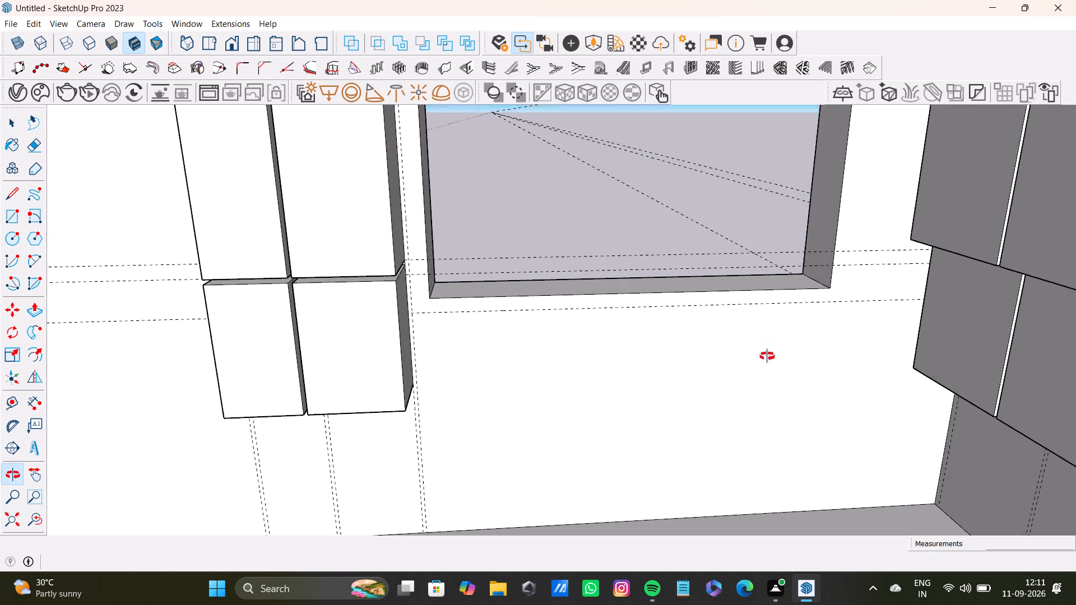
pyautogui.moveTo(767, 356); pyautogui.dragTo(764, 350, button='middle')
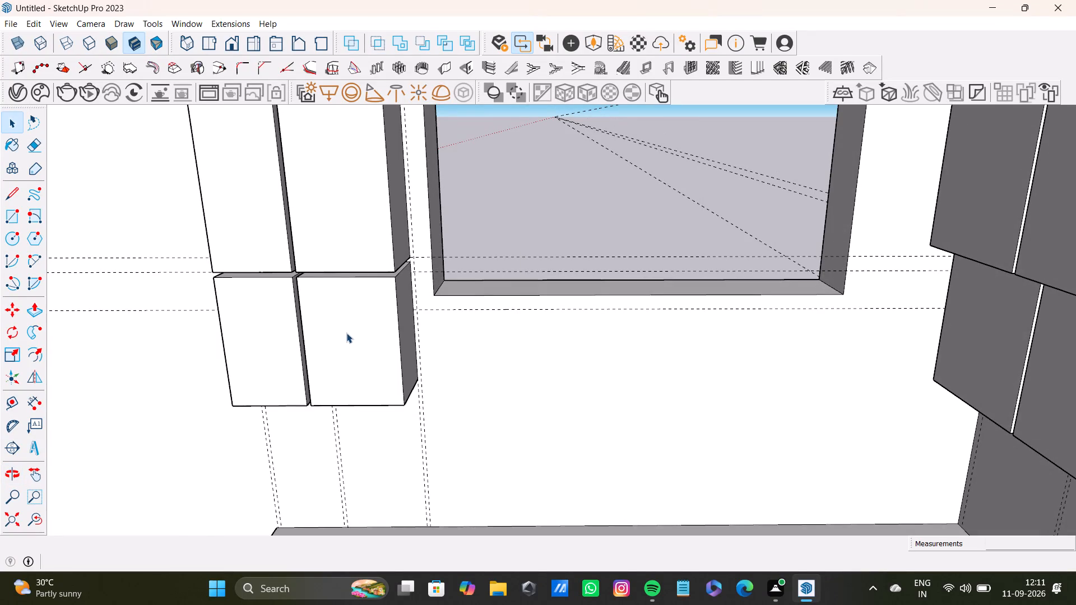
pyautogui.press('t')
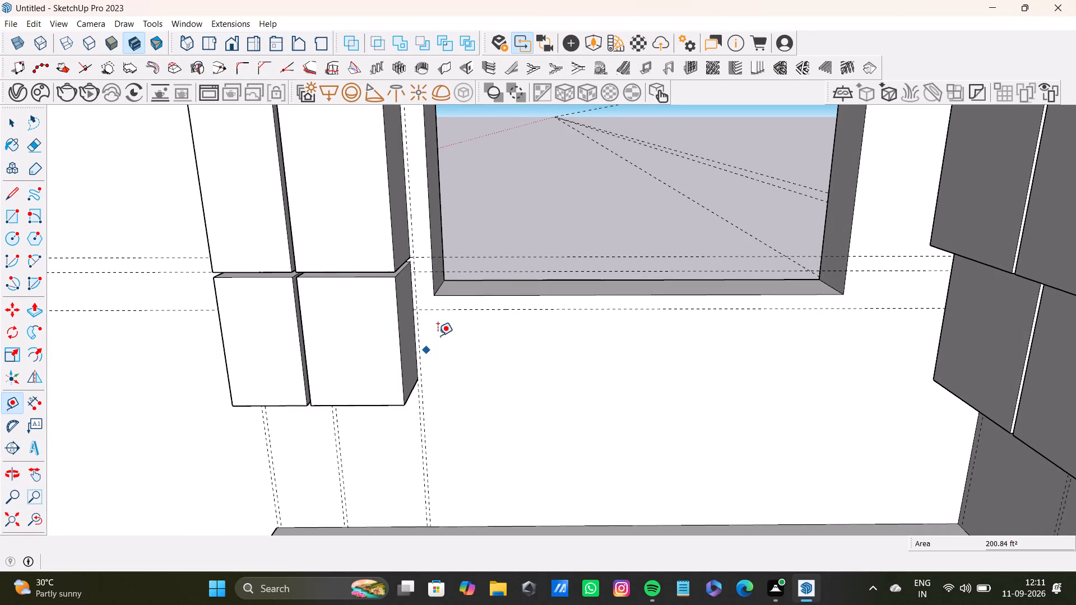
pyautogui.click(419, 355)
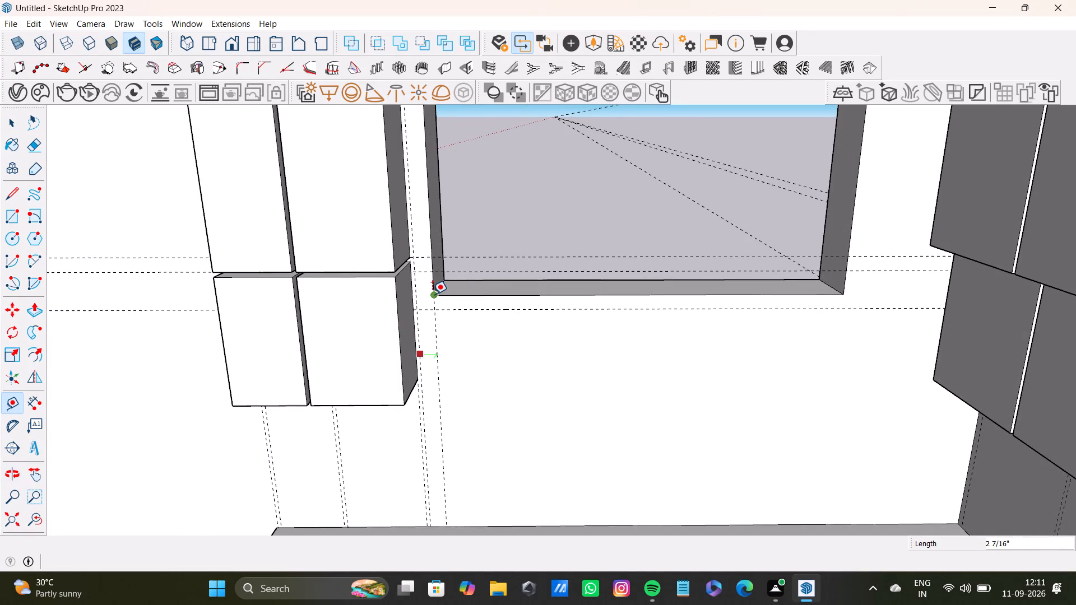
pyautogui.click(432, 294)
pyautogui.click(440, 373)
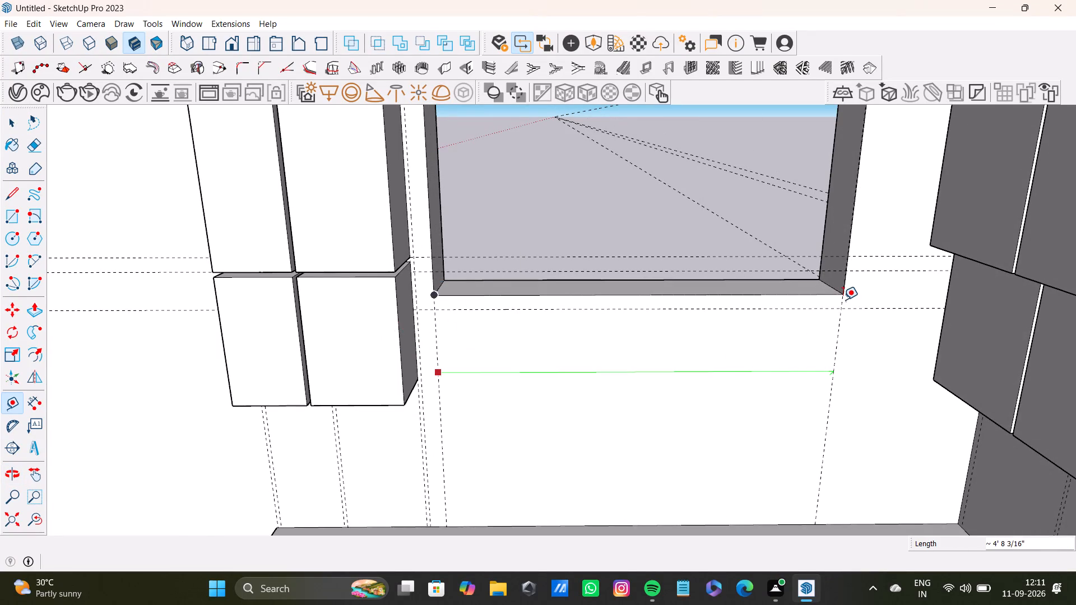
pyautogui.click(843, 297)
# Examine the smaller window's wall area between the adjacent cabinets, including the guides around its opening.
pyautogui.scroll(-4, 838, 371)
pyautogui.keyDown('shift'); pyautogui.moveTo(841, 373); pyautogui.dragTo(826, 374, button='middle'); pyautogui.keyUp('shift')
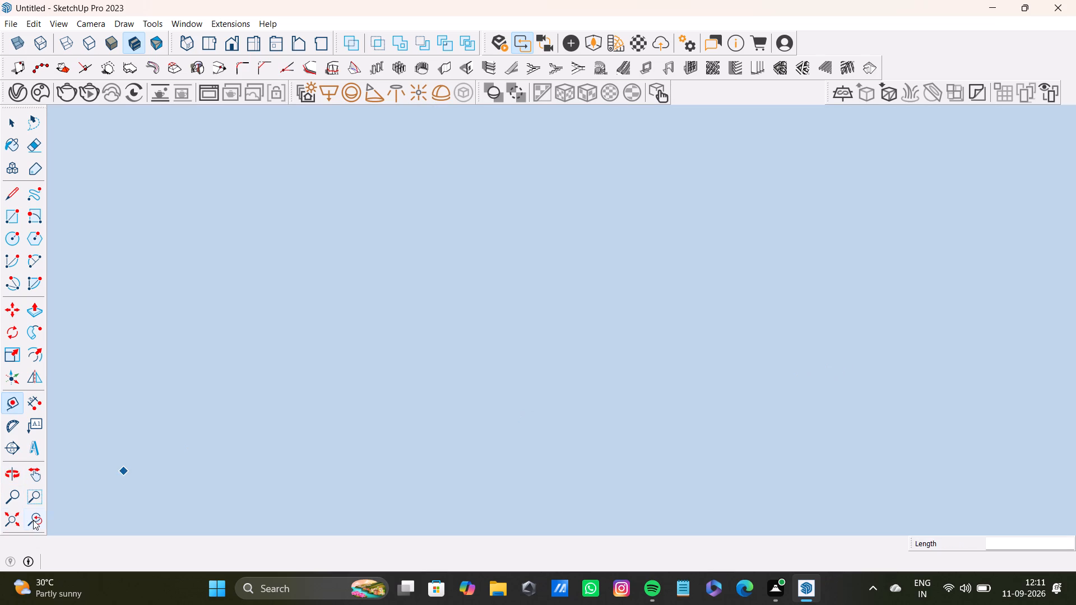
pyautogui.click(35, 520)
pyautogui.moveTo(8, 521); pyautogui.dragTo(13, 518)
pyautogui.moveTo(709, 378); pyautogui.dragTo(679, 505, button='middle')
pyautogui.scroll(3, 723, 367)
pyautogui.keyDown('shift'); pyautogui.moveTo(744, 281); pyautogui.dragTo(656, 539, button='middle'); pyautogui.keyUp('shift')
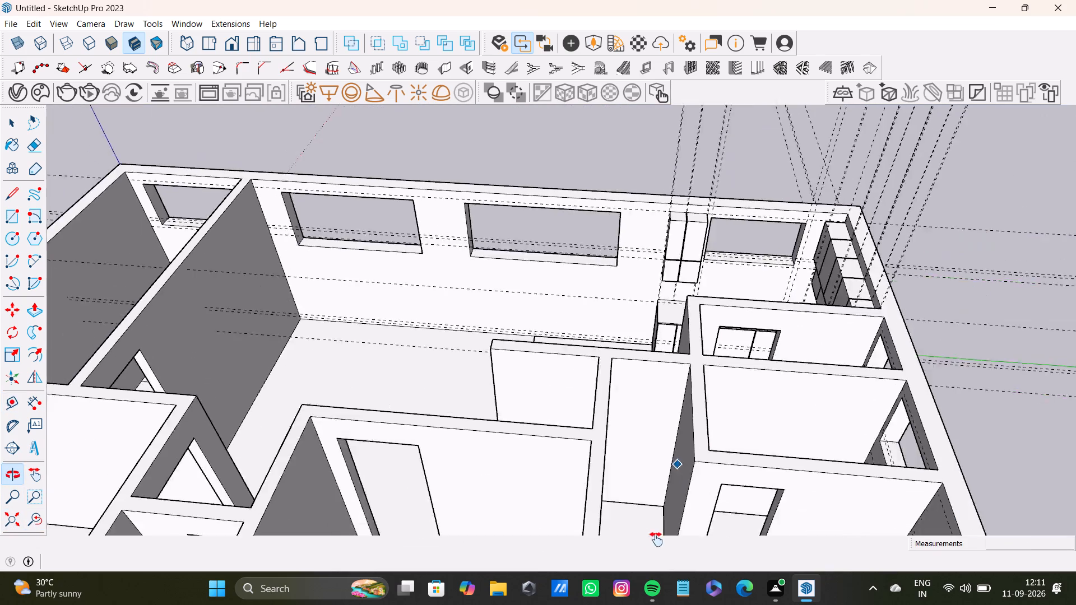
pyautogui.keyDown('shift'); pyautogui.moveTo(656, 539); pyautogui.dragTo(652, 555, button='middle'); pyautogui.keyUp('shift')
pyautogui.scroll(10, 707, 432)
pyautogui.keyDown('shift'); pyautogui.moveTo(735, 293); pyautogui.dragTo(665, 395, button='middle'); pyautogui.keyUp('shift')
pyautogui.scroll(7, 799, 381)
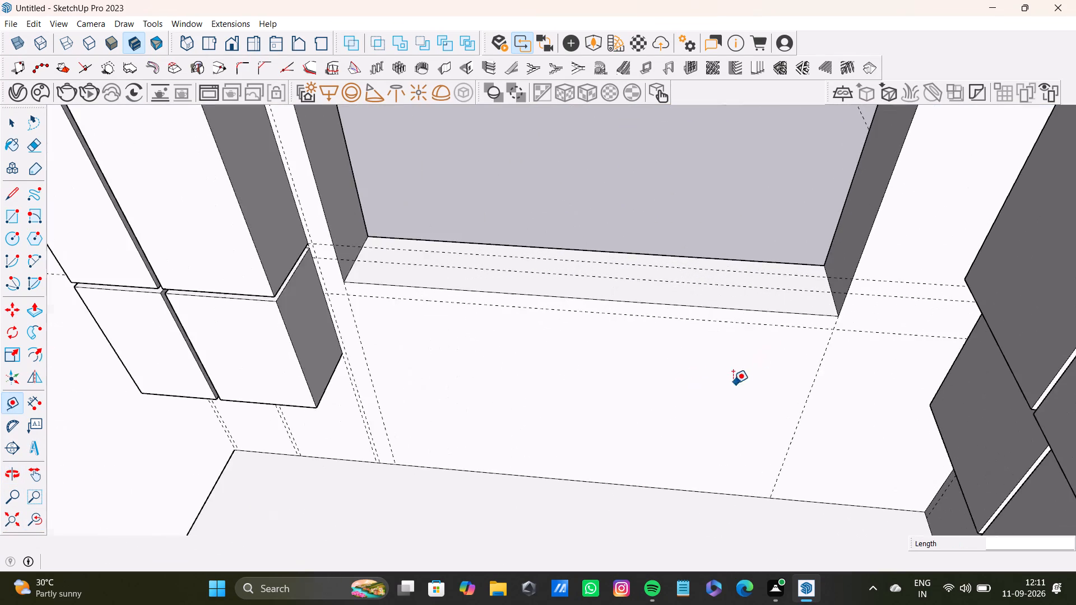
pyautogui.moveTo(715, 384); pyautogui.dragTo(670, 336, button='middle')
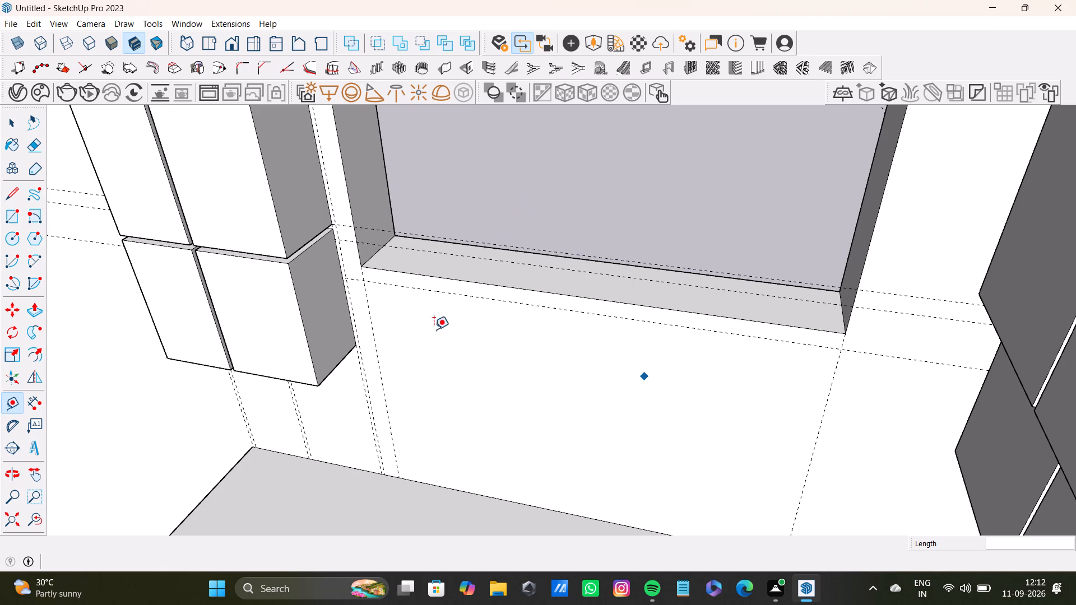
pyautogui.scroll(-13, 440, 337)
pyautogui.keyDown('shift'); pyautogui.moveTo(458, 369); pyautogui.dragTo(454, 451, button='middle'); pyautogui.keyUp('shift')
pyautogui.moveTo(454, 451); pyautogui.dragTo(577, 400, button='middle')
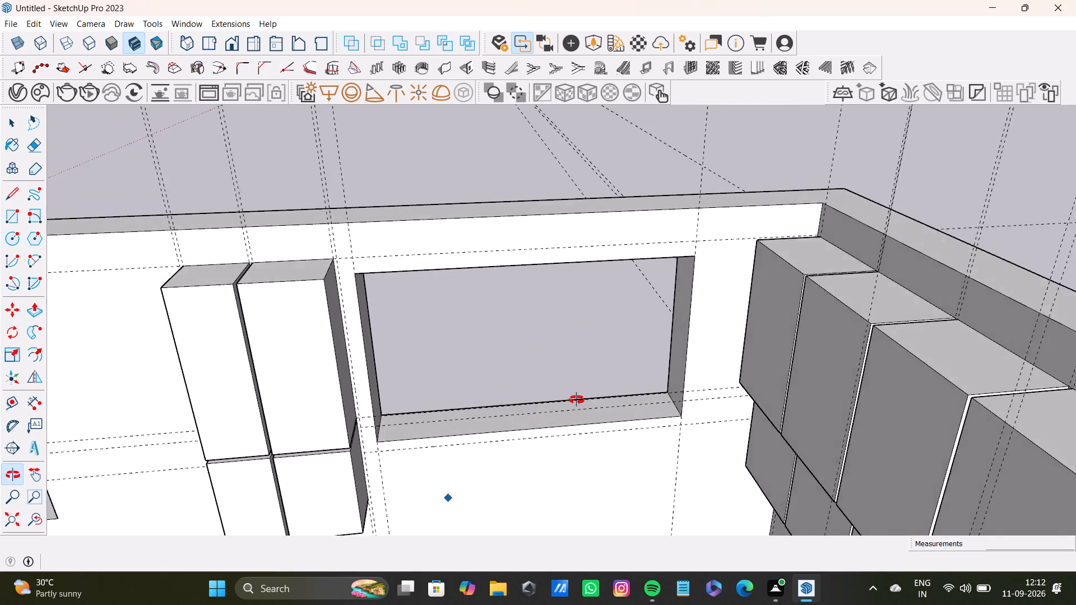
pyautogui.moveTo(577, 400); pyautogui.dragTo(551, 452, button='middle')
# Place a horizontal guide about 7" below the guide that runs just under the smaller window.
pyautogui.scroll(5, 511, 467)
pyautogui.moveTo(482, 448); pyautogui.dragTo(513, 404, button='middle')
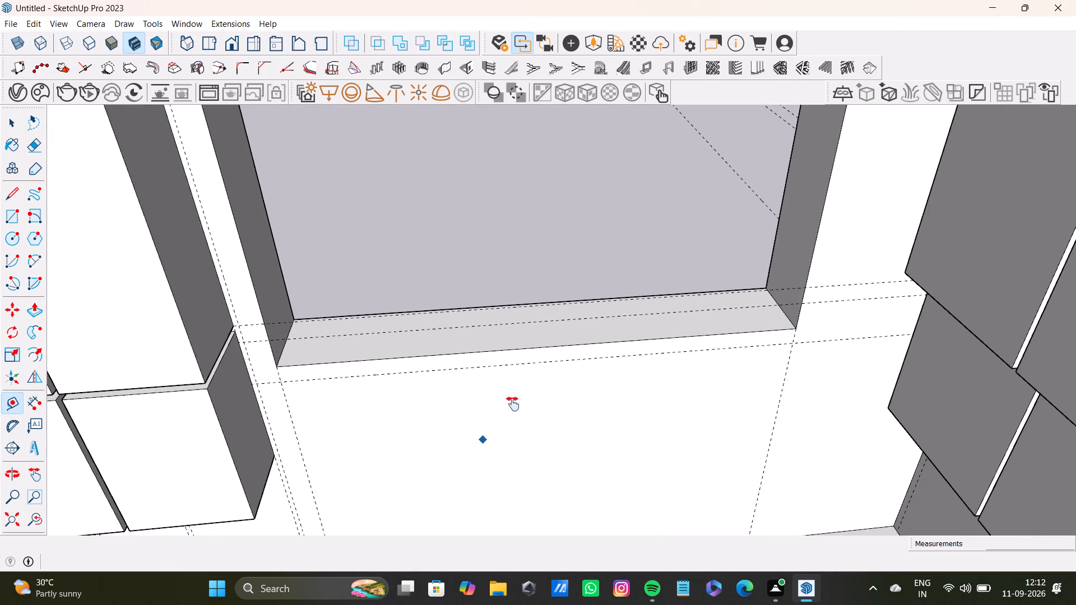
pyautogui.moveTo(513, 404); pyautogui.dragTo(535, 383, button='middle')
pyautogui.scroll(4, 476, 302)
pyautogui.click(481, 313)
pyautogui.scroll(-4, 486, 376)
pyautogui.moveTo(493, 390); pyautogui.dragTo(477, 332, button='middle')
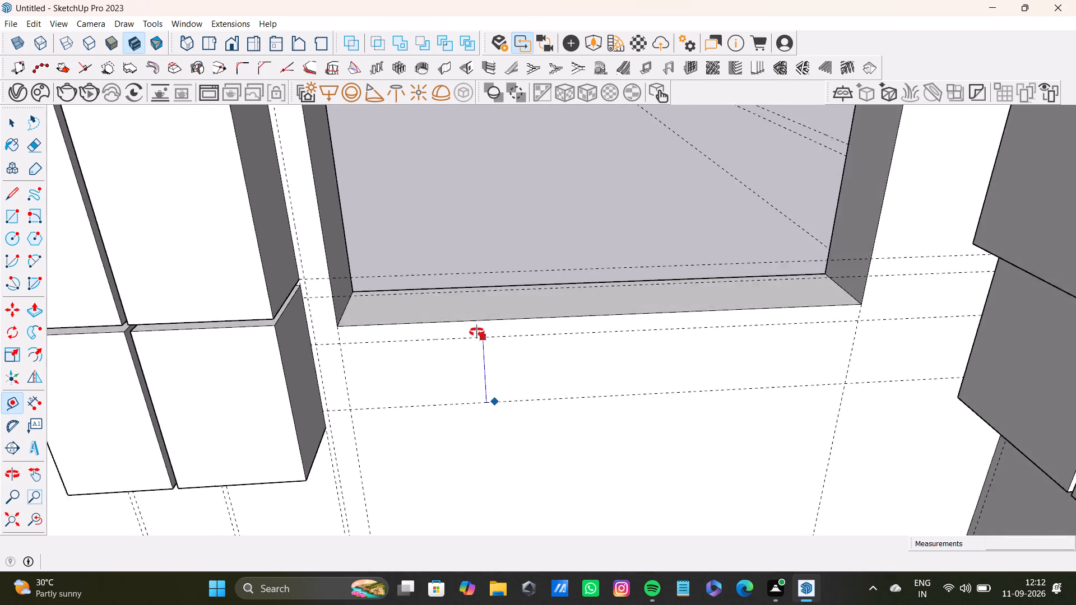
pyautogui.moveTo(477, 332); pyautogui.dragTo(414, 326, button='middle')
pyautogui.scroll(-2, 639, 465)
pyautogui.keyDown('shift'); pyautogui.moveTo(647, 453); pyautogui.dragTo(586, 366, button='middle'); pyautogui.keyUp('shift')
pyautogui.moveTo(607, 365); pyautogui.dragTo(628, 364, button='middle')
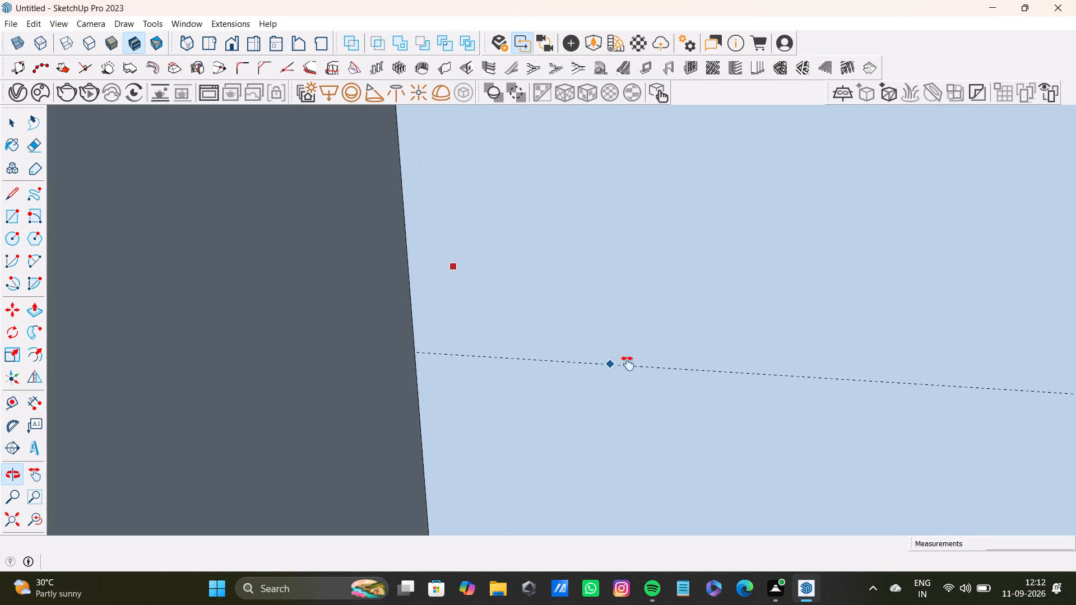
pyautogui.moveTo(628, 364); pyautogui.dragTo(772, 367, button='middle')
pyautogui.moveTo(12, 518); pyautogui.dragTo(17, 515)
pyautogui.moveTo(360, 464); pyautogui.dragTo(466, 463, button='middle')
pyautogui.scroll(3, 551, 337)
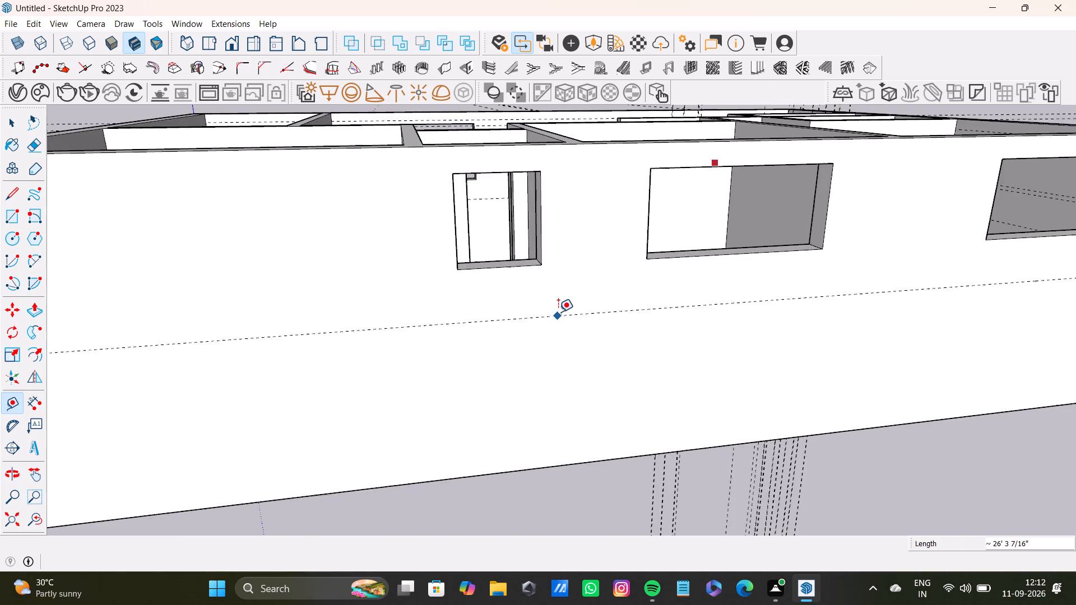
pyautogui.keyDown('shift'); pyautogui.moveTo(559, 310); pyautogui.dragTo(367, 604, button='middle'); pyautogui.keyUp('shift')
pyautogui.scroll(6, 487, 364)
pyautogui.moveTo(551, 307); pyautogui.dragTo(471, 432, button='middle')
pyautogui.scroll(3, 697, 262)
pyautogui.keyDown('shift'); pyautogui.moveTo(727, 264); pyautogui.dragTo(605, 320, button='middle'); pyautogui.keyUp('shift')
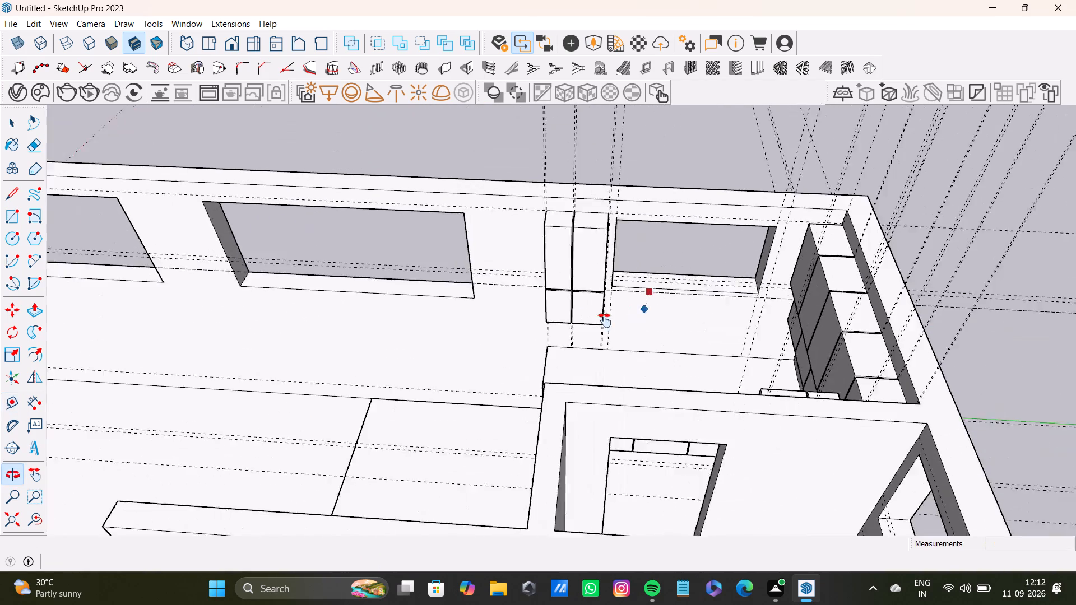
pyautogui.keyDown('shift'); pyautogui.moveTo(605, 320); pyautogui.dragTo(600, 320, button='middle'); pyautogui.keyUp('shift')
pyautogui.scroll(7, 620, 326)
pyautogui.moveTo(664, 318); pyautogui.dragTo(609, 271, button='middle')
pyautogui.scroll(2, 562, 297)
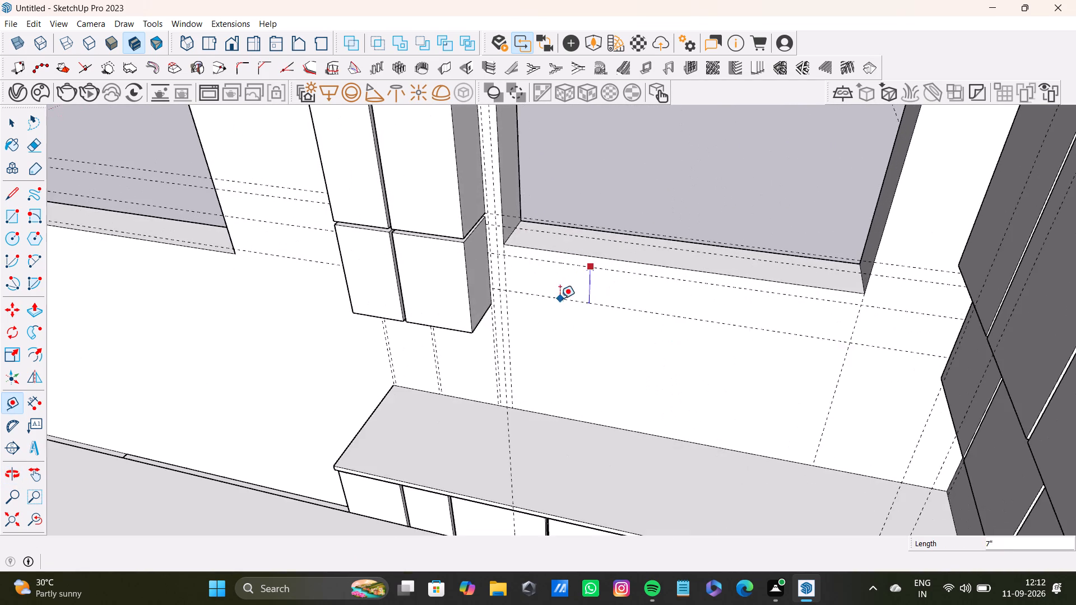
pyautogui.scroll(2, 560, 299)
pyautogui.moveTo(680, 331); pyautogui.dragTo(752, 311, button='middle')
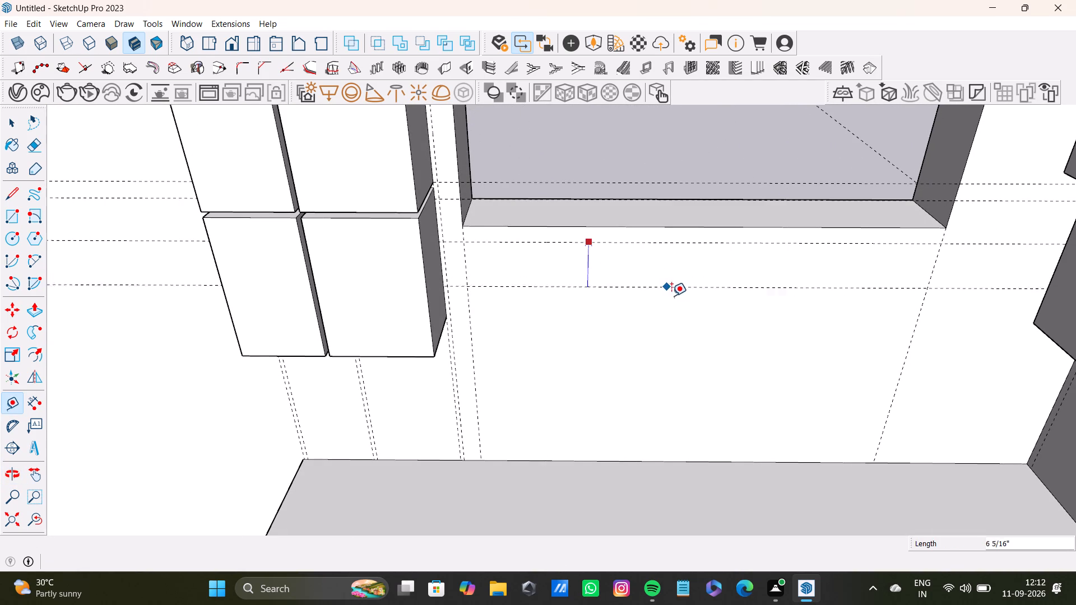
pyautogui.moveTo(919, 304); pyautogui.dragTo(782, 336, button='middle')
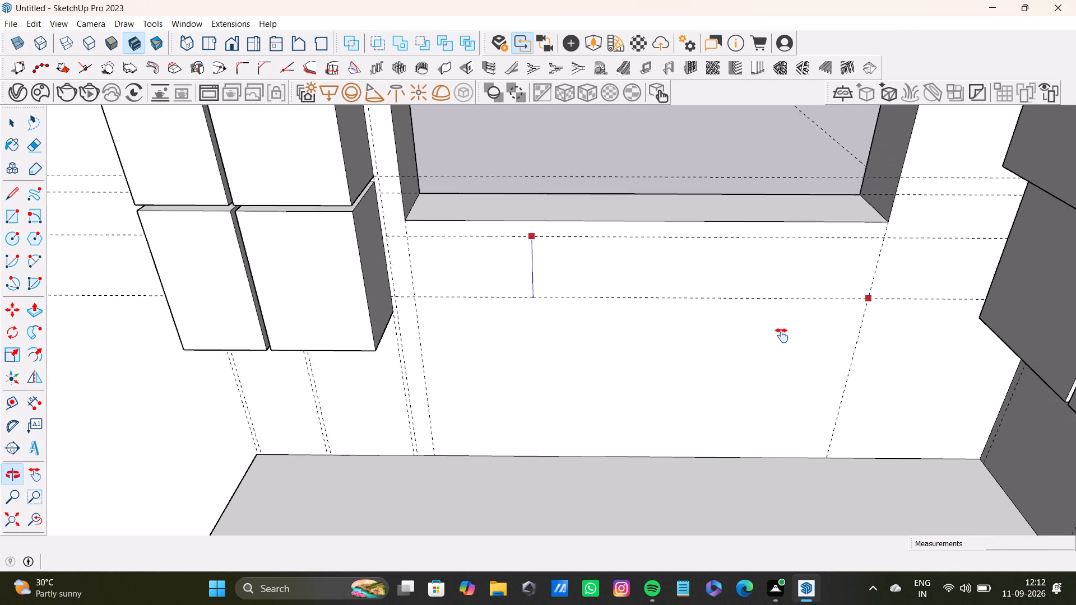
pyautogui.moveTo(782, 336); pyautogui.dragTo(754, 352, button='middle')
pyautogui.moveTo(767, 335); pyautogui.dragTo(762, 272, button='middle')
pyautogui.scroll(2, 711, 323)
pyautogui.moveTo(711, 323); pyautogui.dragTo(709, 291, button='middle')
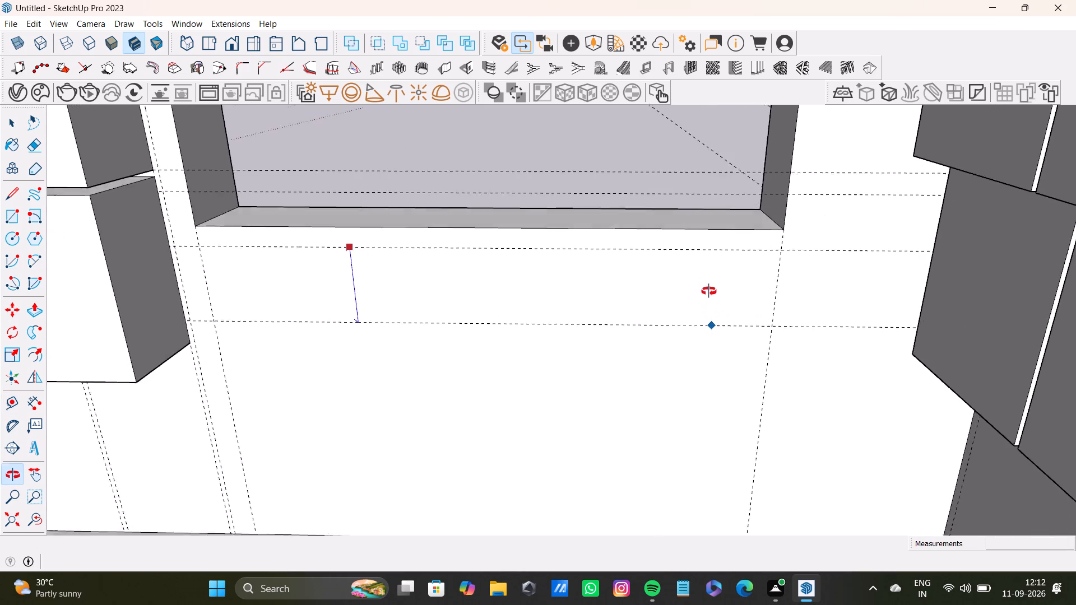
pyautogui.moveTo(709, 291); pyautogui.dragTo(690, 263, button='middle')
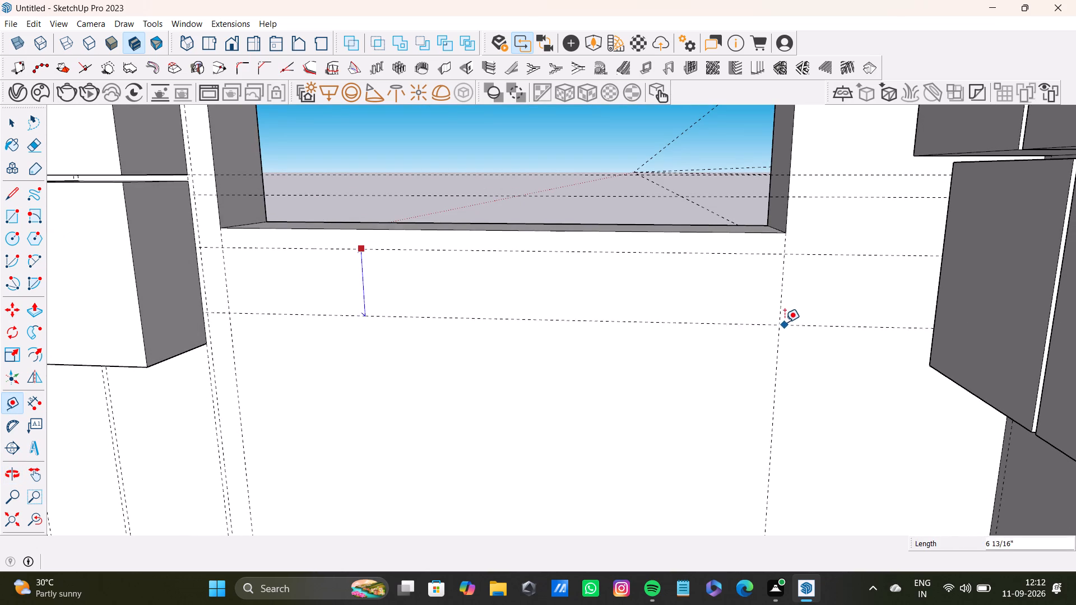
pyautogui.moveTo(702, 350); pyautogui.dragTo(585, 460, button='middle')
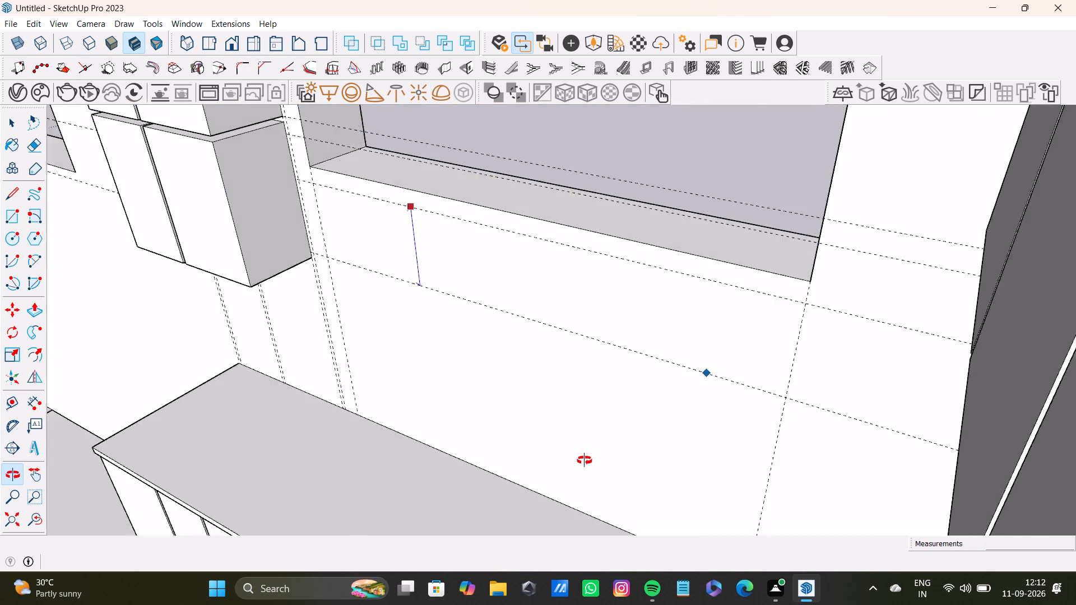
pyautogui.moveTo(585, 460); pyautogui.dragTo(641, 452, button='middle')
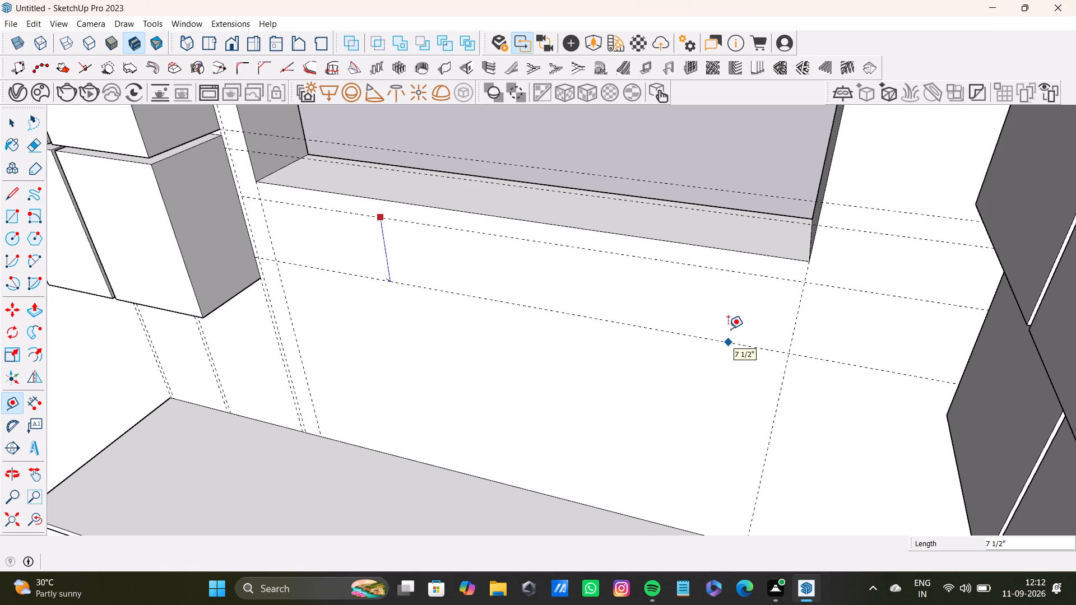
pyautogui.click(790, 348)
# Place another horizontal guide about 8 9/16" below the lowest guide under the smaller window.
pyautogui.moveTo(623, 342); pyautogui.dragTo(747, 401, button='middle')
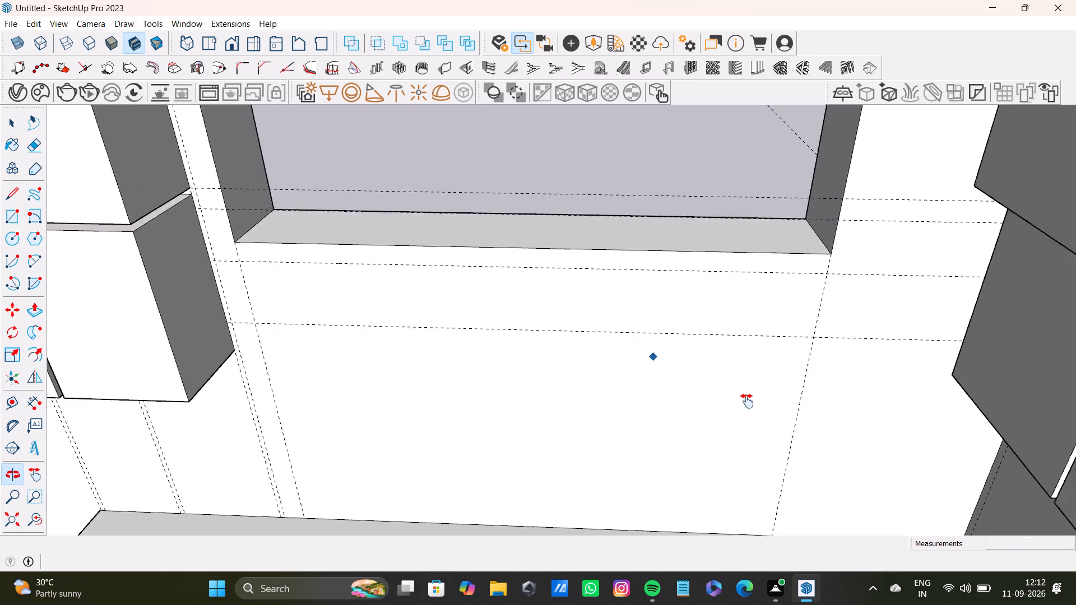
pyautogui.moveTo(747, 401); pyautogui.dragTo(834, 366, button='middle')
pyautogui.scroll(6, 359, 306)
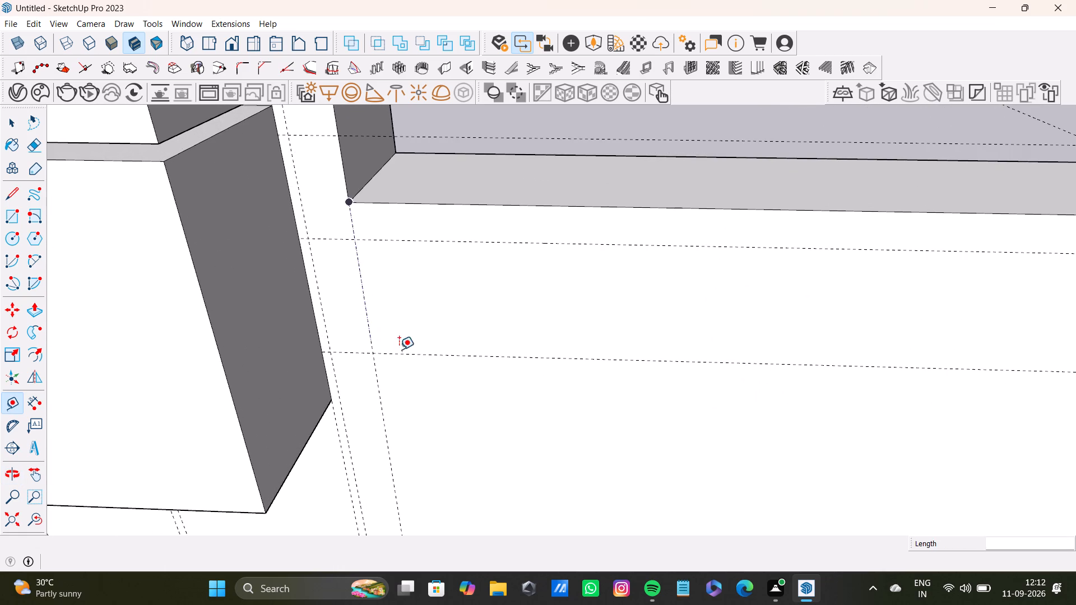
pyautogui.click(410, 352)
pyautogui.scroll(-3, 455, 419)
pyautogui.keyDown('shift'); pyautogui.moveTo(488, 413); pyautogui.dragTo(410, 202, button='middle'); pyautogui.keyUp('shift')
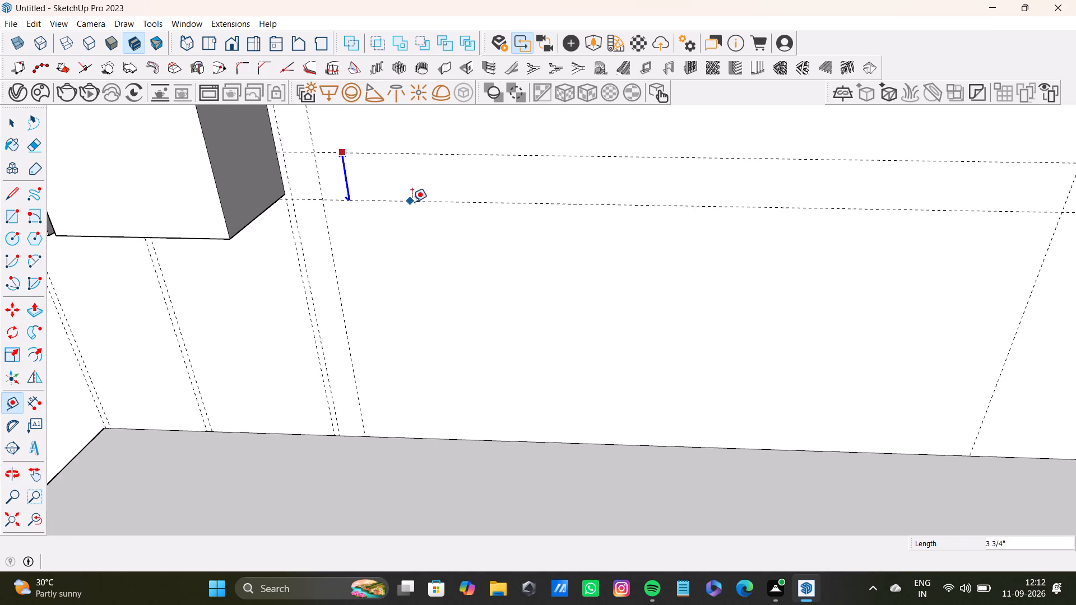
pyautogui.click(527, 260)
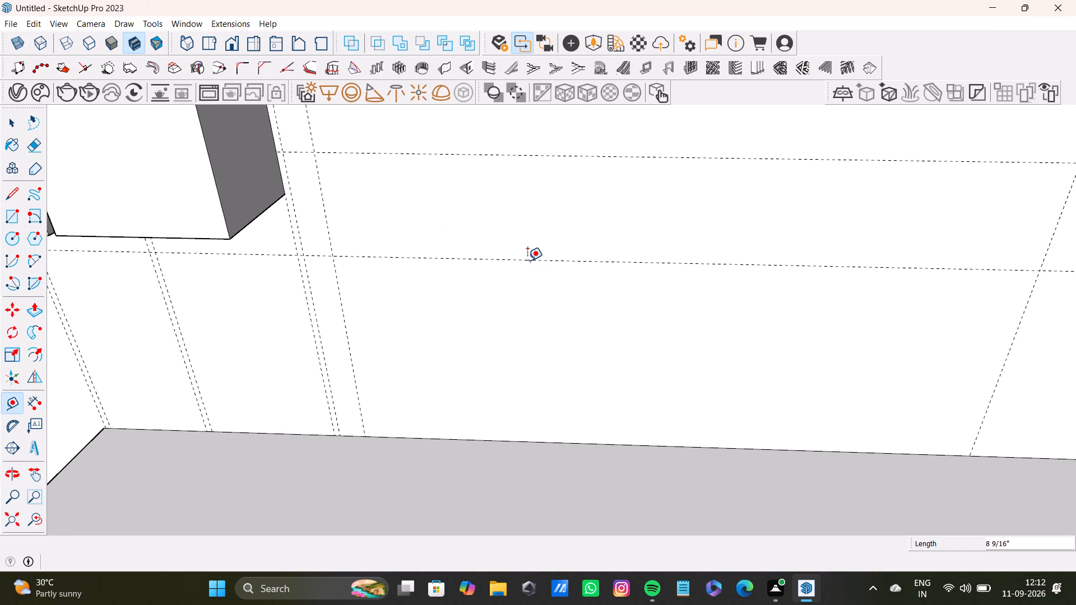
# Add a companion guide beneath each of the three horizontal guides under the window, offset about 1 5/8", 1 9/16" and 2 3/16" from top to bottom.
pyautogui.keyDown('shift'); pyautogui.scroll(-3, 527, 261); pyautogui.keyUp('shift')
pyautogui.keyDown('shift'); pyautogui.moveTo(527, 261); pyautogui.dragTo(451, 367, button='middle'); pyautogui.keyUp('shift')
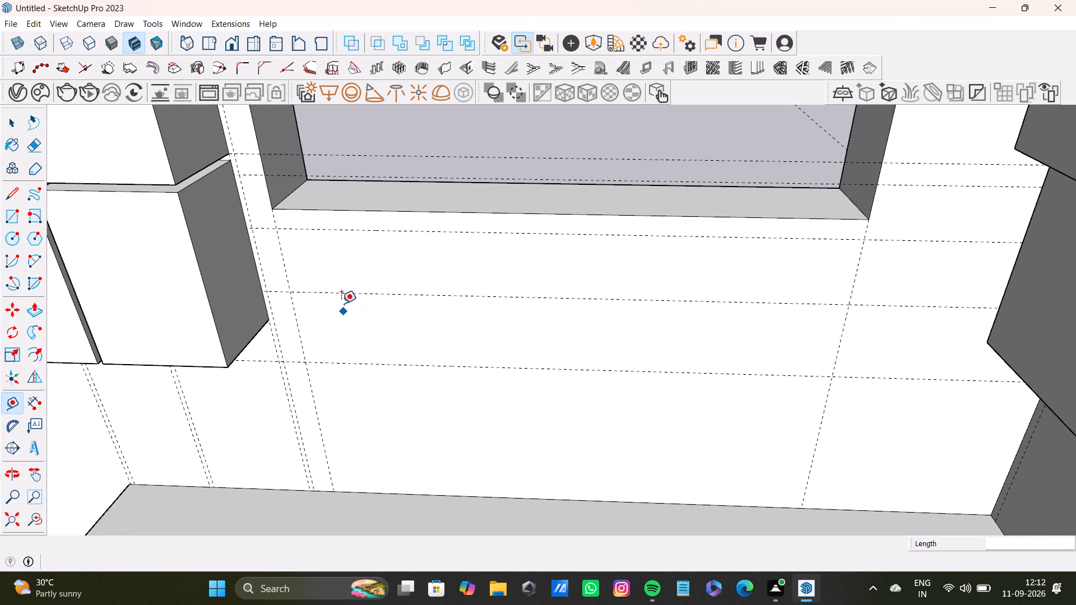
pyautogui.click(346, 229)
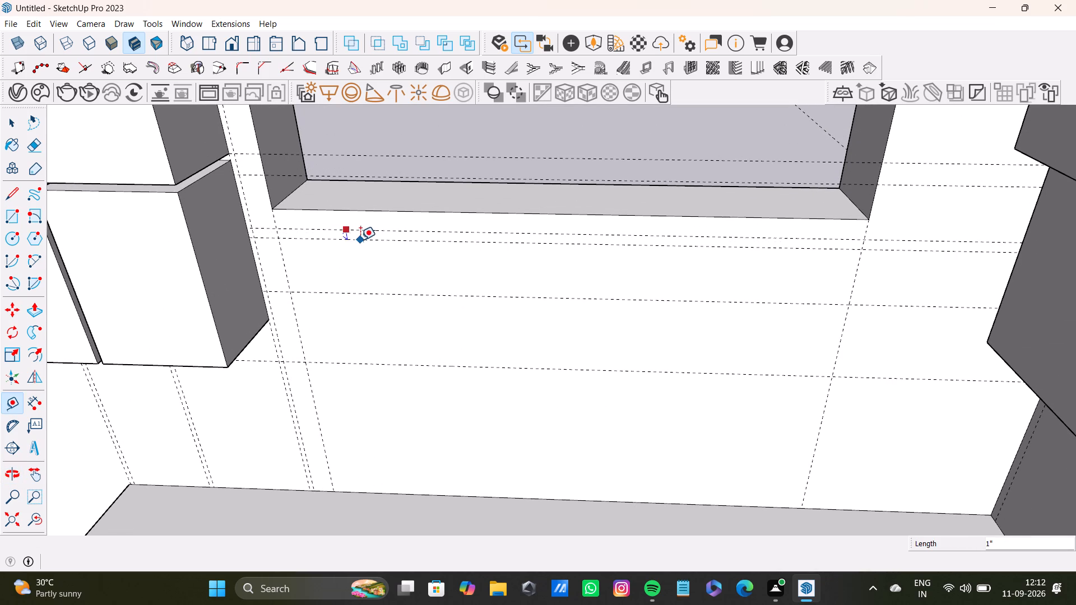
pyautogui.keyDown('shift'); pyautogui.moveTo(368, 243); pyautogui.dragTo(367, 288, button='middle'); pyautogui.keyUp('shift')
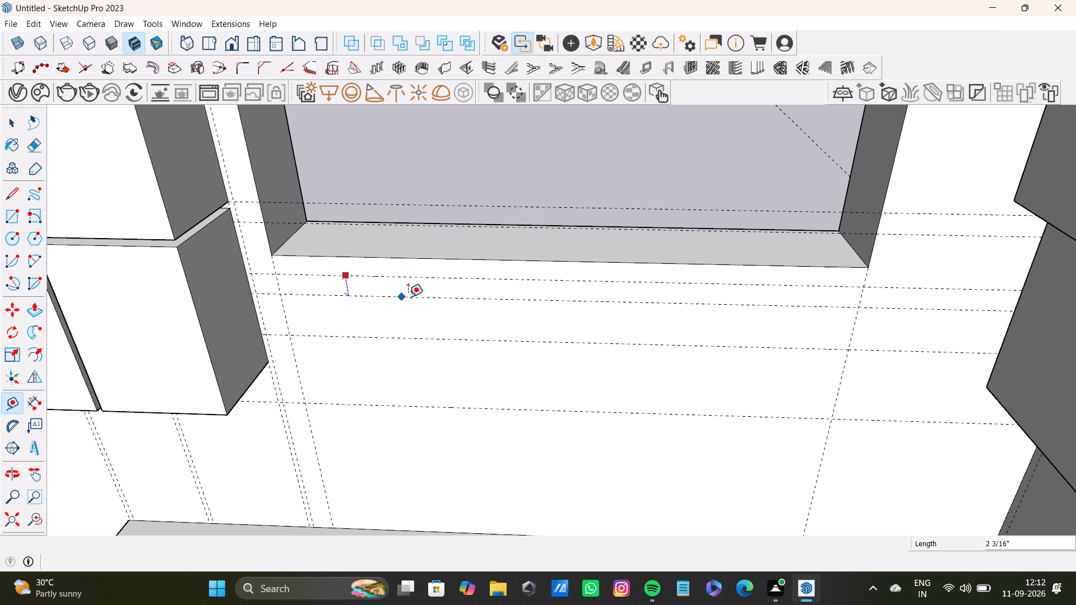
pyautogui.click(419, 292)
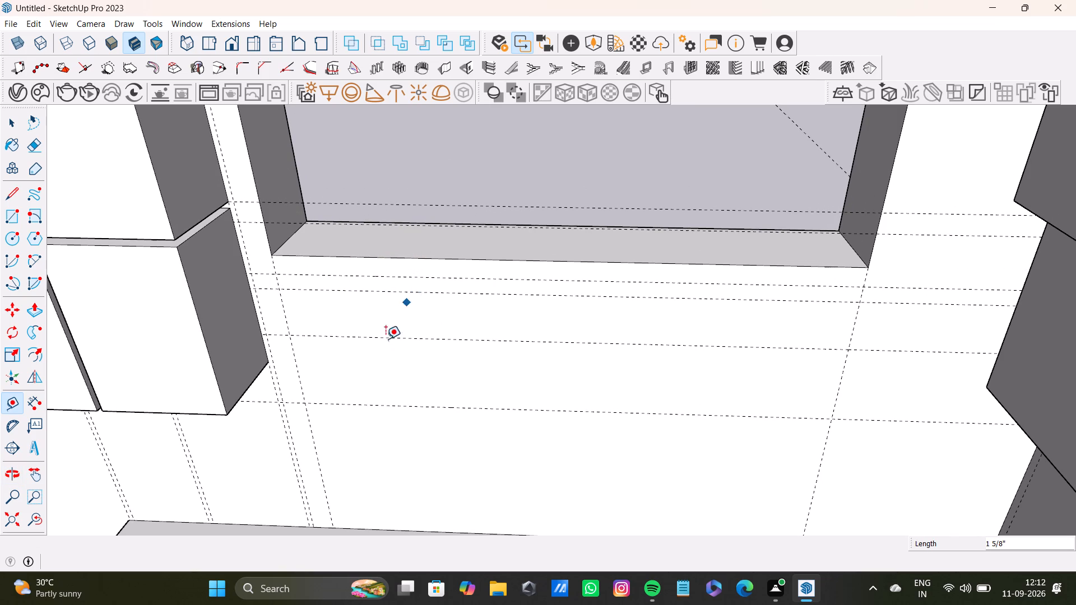
pyautogui.click(405, 338)
pyautogui.click(418, 352)
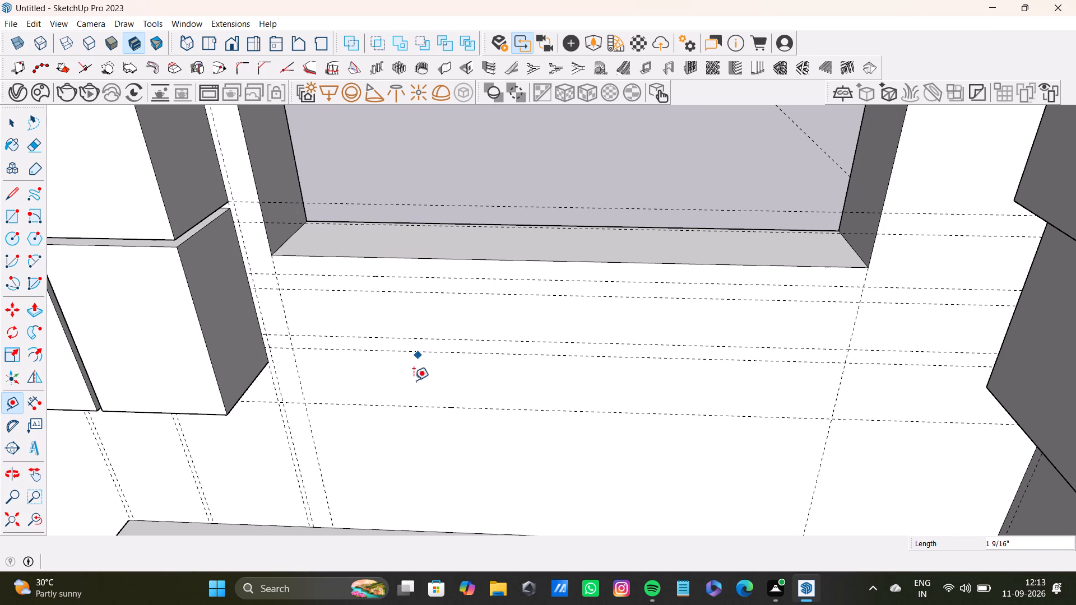
pyautogui.click(434, 410)
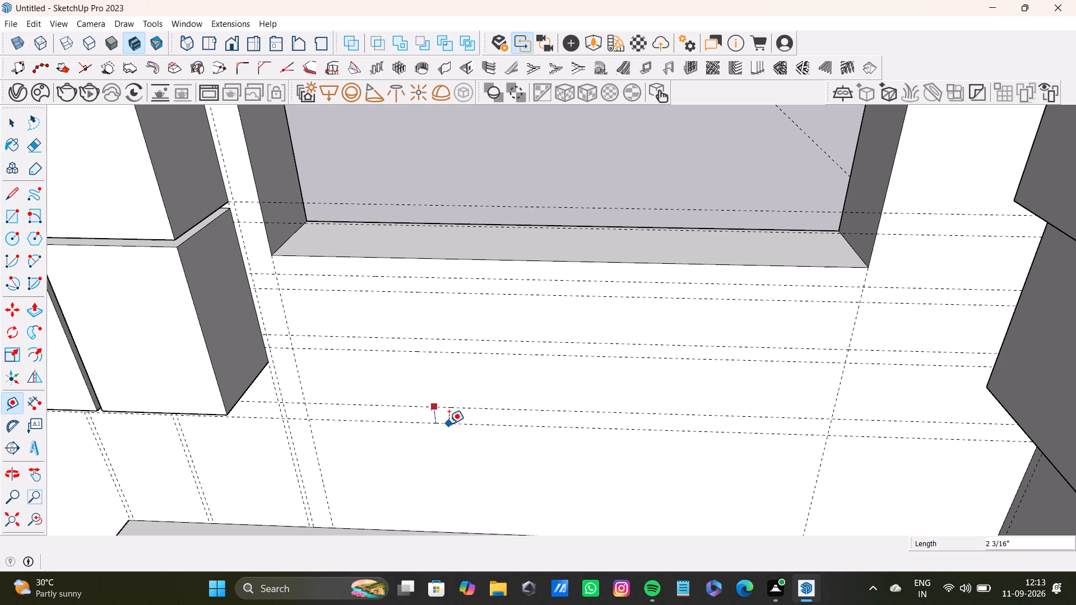
pyautogui.click(449, 424)
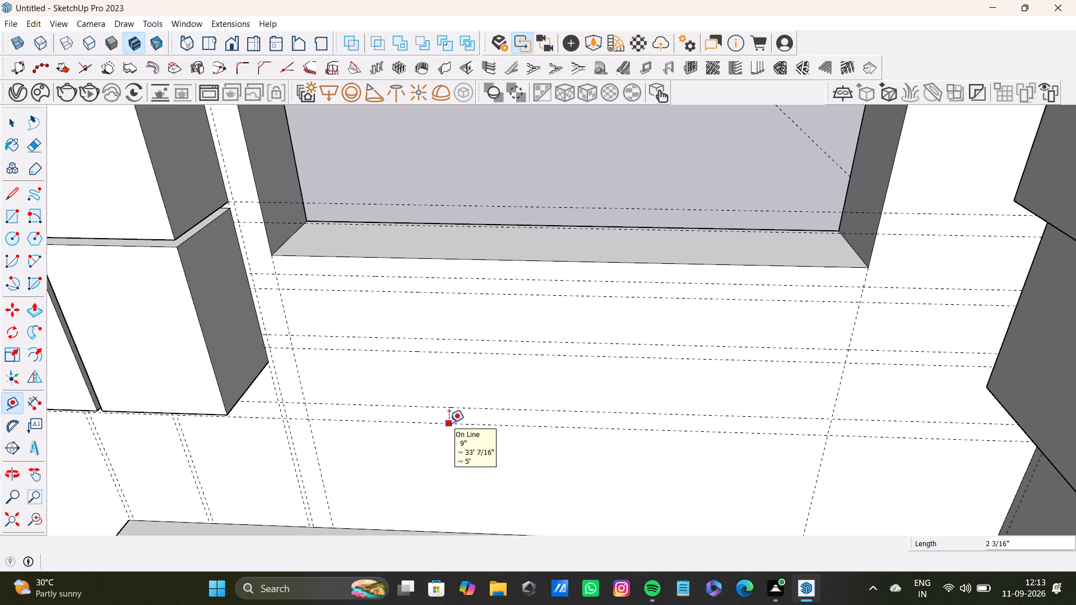
# Draw a 4' 8 1/4" by about 1 5/8" rectangle between the uppermost guide pair and the two vertical guides under the window.
pyautogui.press('r')
pyautogui.scroll(7, 273, 262)
pyautogui.click(282, 286)
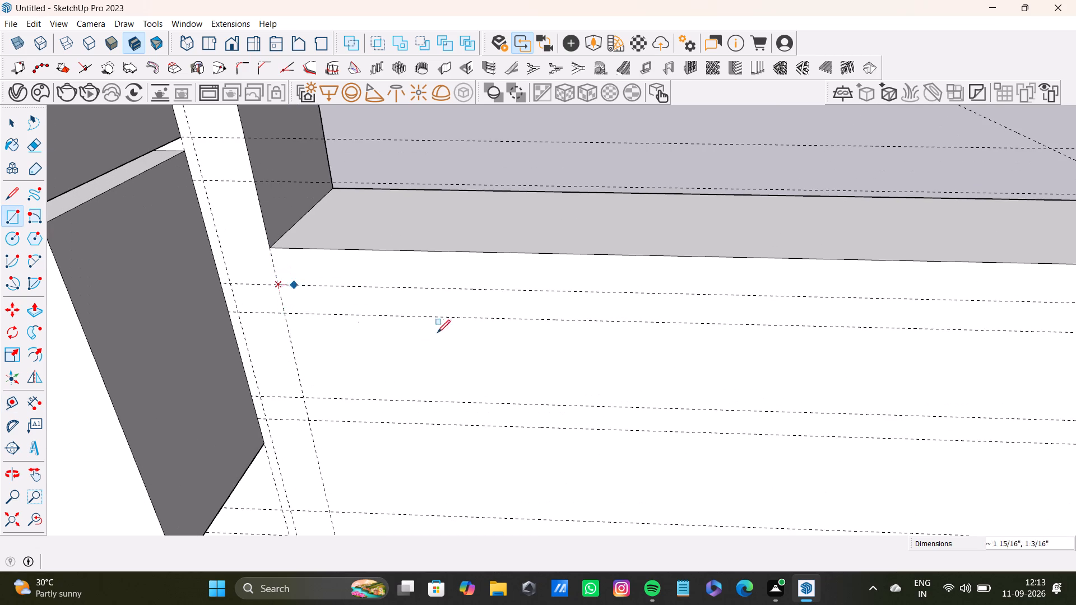
pyautogui.scroll(-3, 457, 327)
pyautogui.keyDown('shift'); pyautogui.moveTo(624, 334); pyautogui.dragTo(308, 297, button='middle'); pyautogui.keyUp('shift')
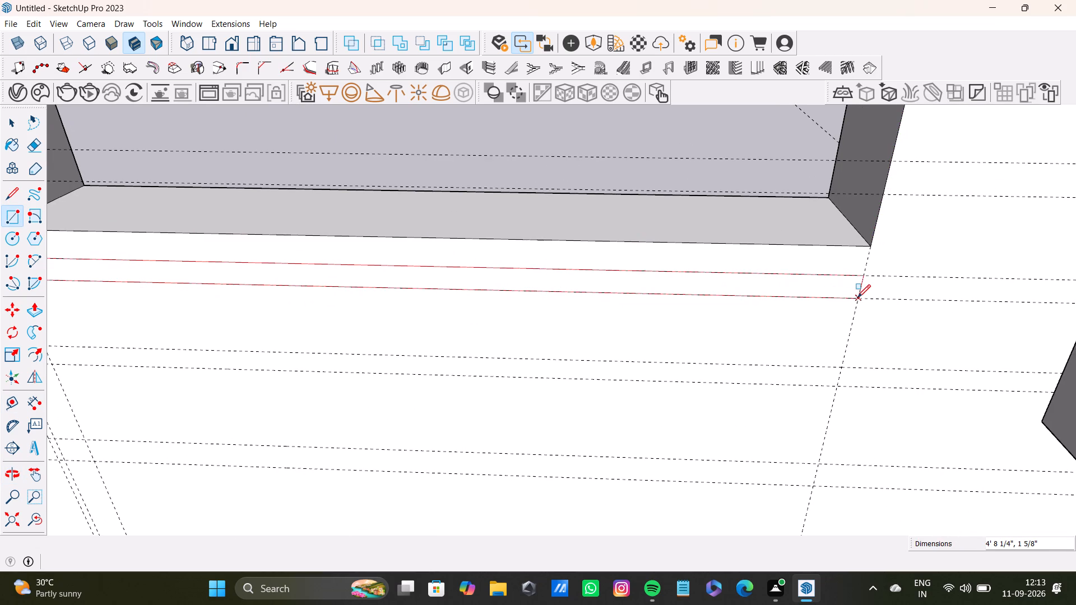
pyautogui.click(857, 297)
# Draw a rectangle of about 4' 8 1/4" by 1 9/16" between the middle guide pair and the two vertical guides.
pyautogui.scroll(-3, 783, 351)
pyautogui.keyDown('shift'); pyautogui.moveTo(711, 379); pyautogui.dragTo(842, 335, button='middle'); pyautogui.keyUp('shift')
pyautogui.scroll(7, 397, 349)
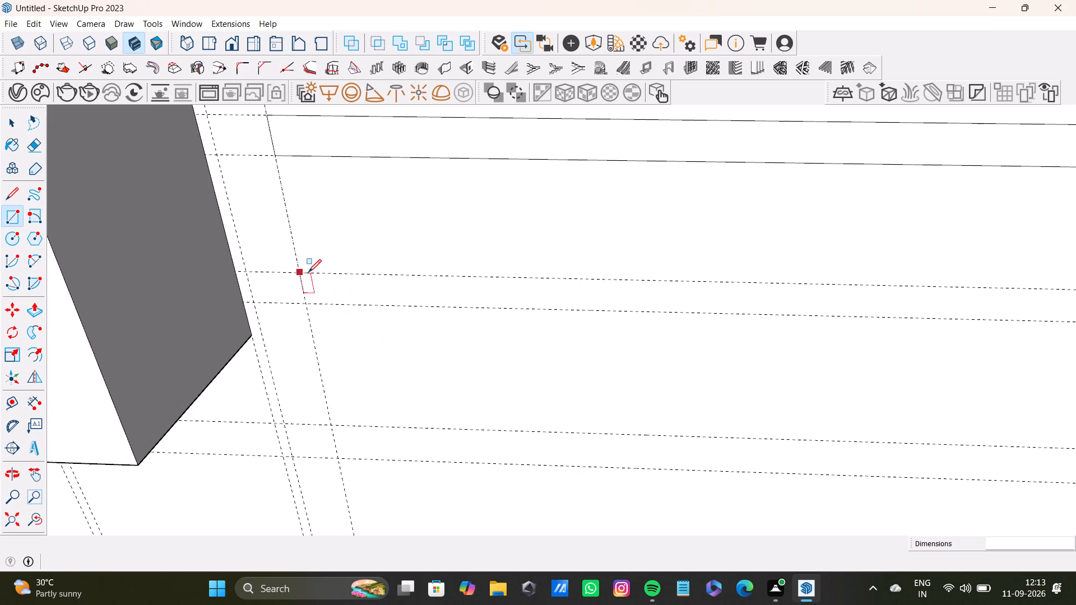
pyautogui.click(303, 273)
pyautogui.scroll(-2, 624, 322)
pyautogui.keyDown('shift'); pyautogui.moveTo(783, 347); pyautogui.dragTo(500, 323, button='middle'); pyautogui.keyUp('shift')
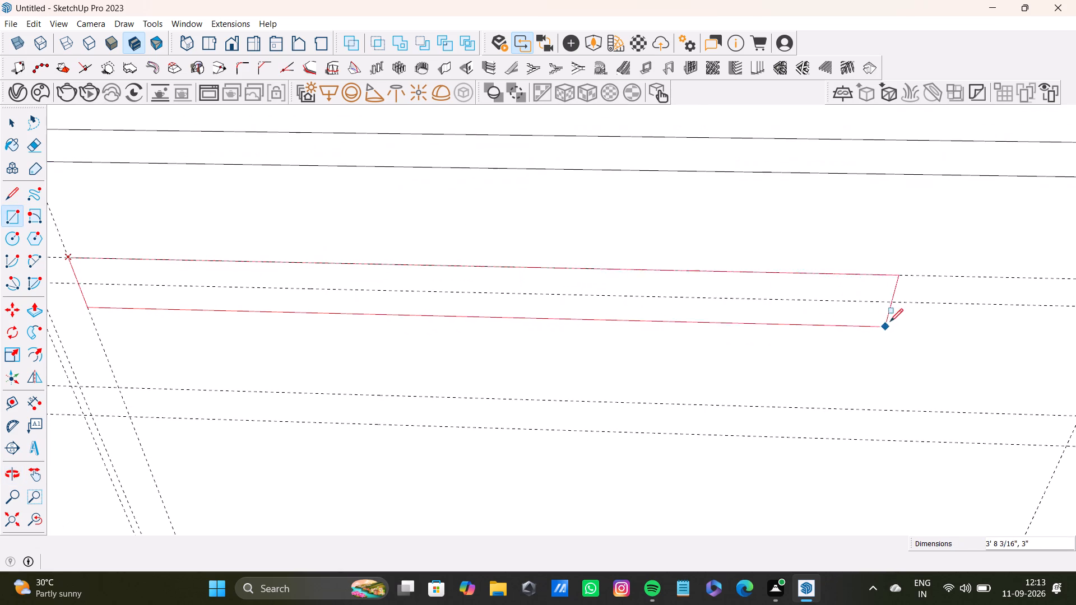
pyautogui.keyDown('shift'); pyautogui.moveTo(890, 320); pyautogui.dragTo(669, 369, button='middle'); pyautogui.keyUp('shift')
pyautogui.click(903, 360)
# Draw a 4' 8 1/4" by about 2 3/16" rectangle between the lowest guide pair and the two vertical guides.
pyautogui.scroll(-2, 870, 377)
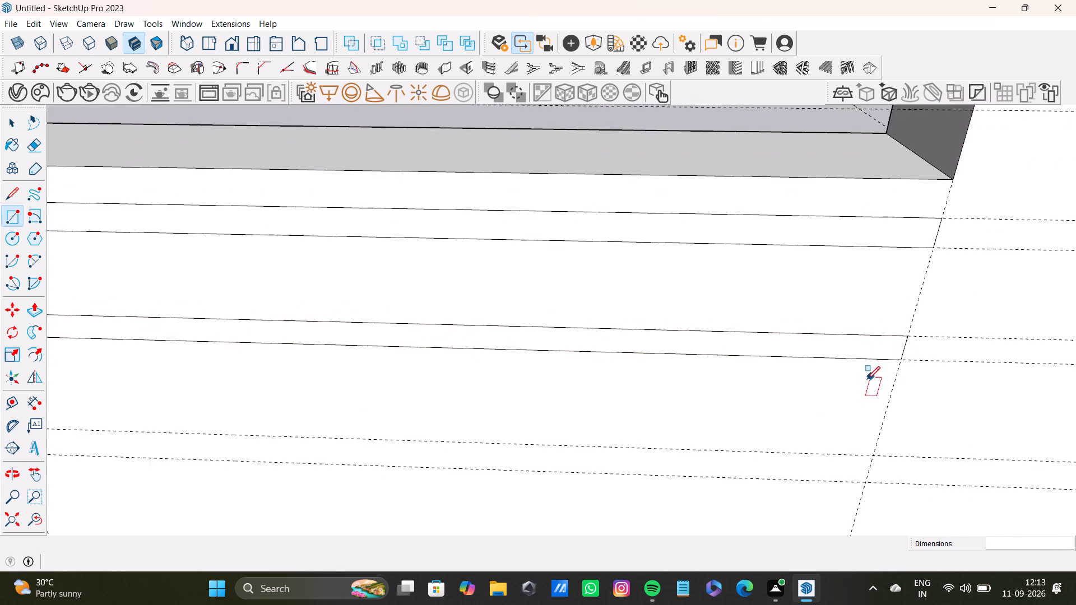
pyautogui.scroll(-2, 867, 379)
pyautogui.keyDown('shift'); pyautogui.moveTo(836, 404); pyautogui.dragTo(897, 302, button='middle'); pyautogui.keyUp('shift')
pyautogui.scroll(5, 151, 339)
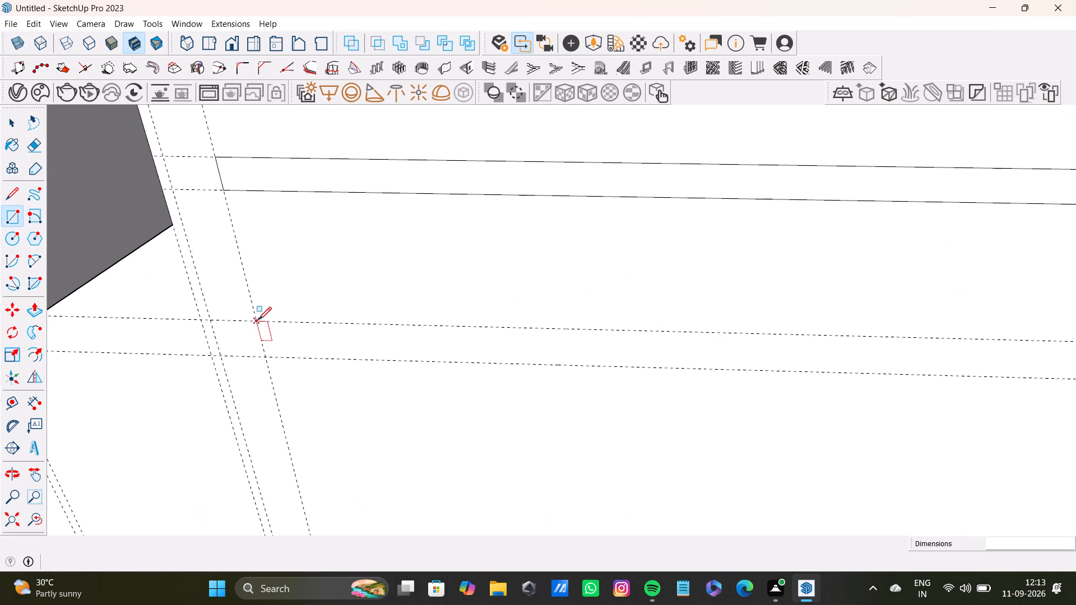
pyautogui.click(258, 320)
pyautogui.scroll(-2, 436, 363)
pyautogui.moveTo(705, 370); pyautogui.dragTo(220, 351, button='middle')
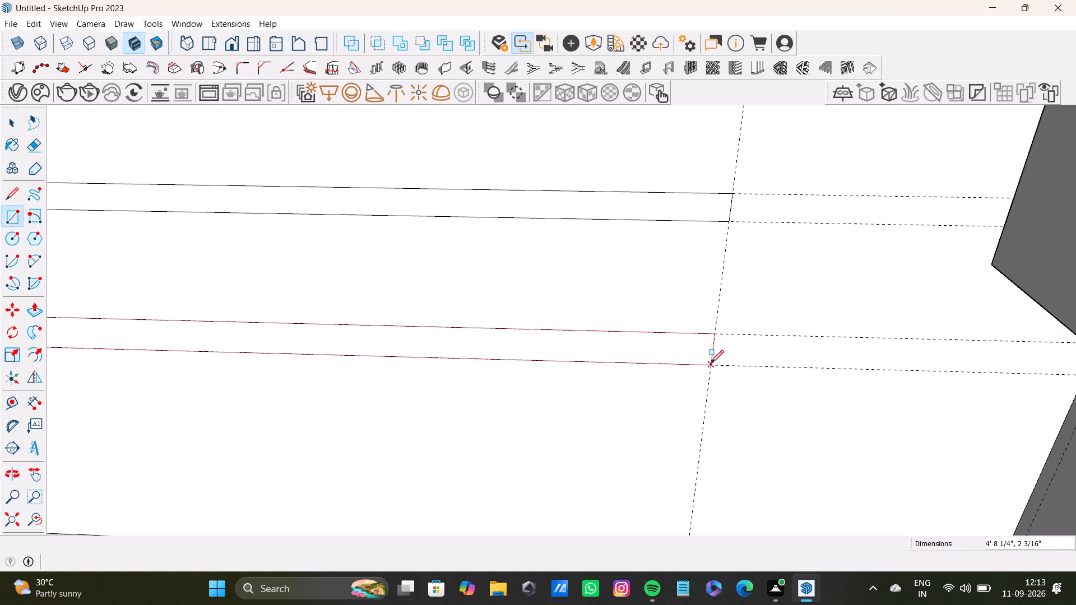
pyautogui.click(711, 364)
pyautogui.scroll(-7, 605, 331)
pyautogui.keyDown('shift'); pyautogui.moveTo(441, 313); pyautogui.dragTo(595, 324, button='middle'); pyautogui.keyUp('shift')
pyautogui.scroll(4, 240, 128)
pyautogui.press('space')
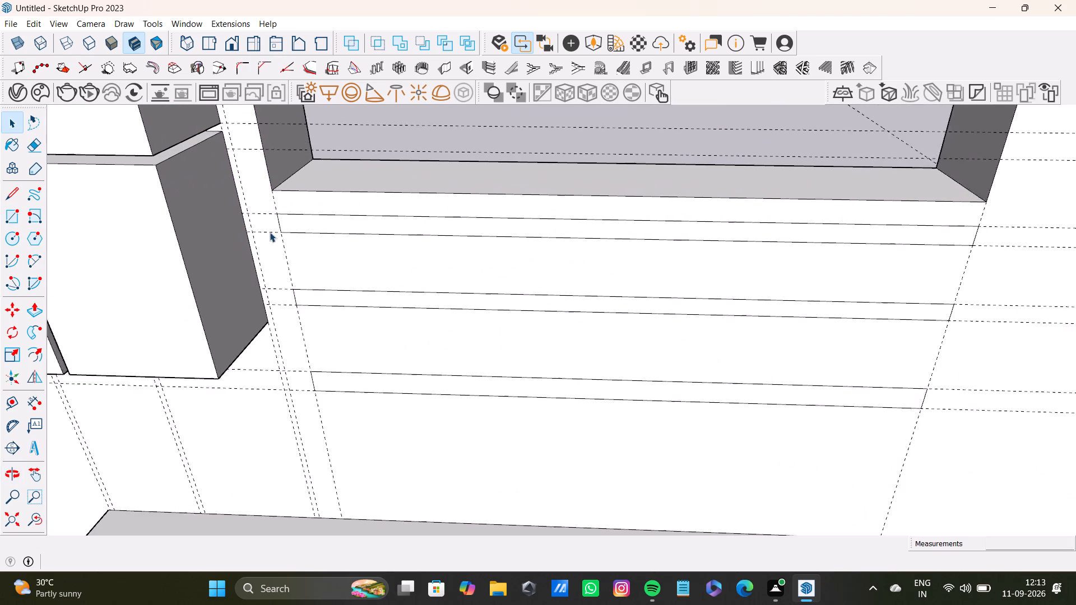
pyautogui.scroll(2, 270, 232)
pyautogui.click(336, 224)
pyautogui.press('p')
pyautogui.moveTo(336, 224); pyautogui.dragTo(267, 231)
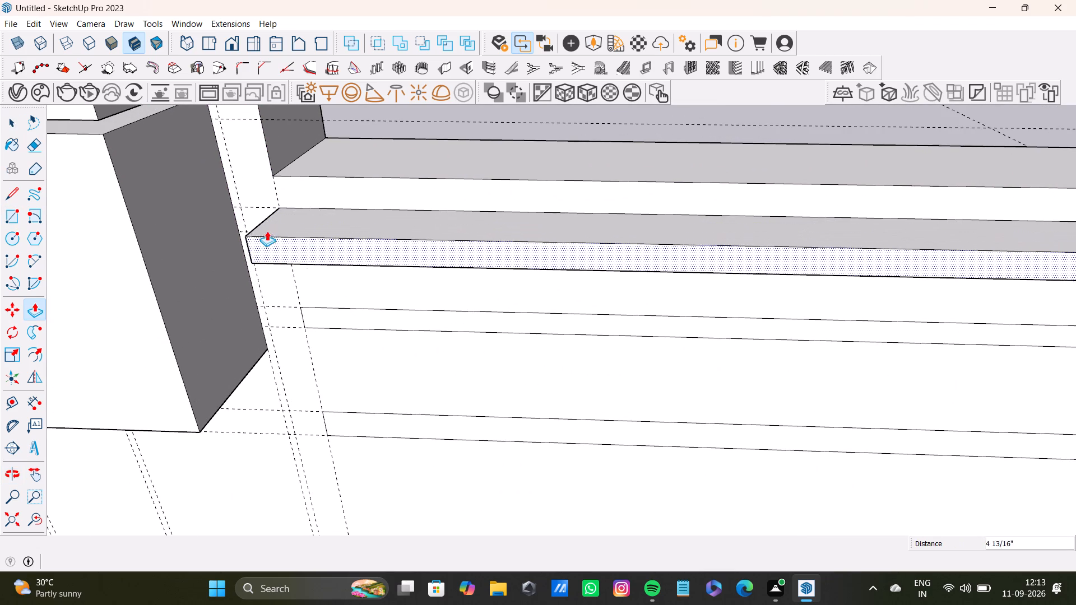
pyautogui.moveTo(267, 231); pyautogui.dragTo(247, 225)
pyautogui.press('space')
# Push/Pull the uppermost strip under the smaller window outward from the wall to form a shelf.
pyautogui.press('p')
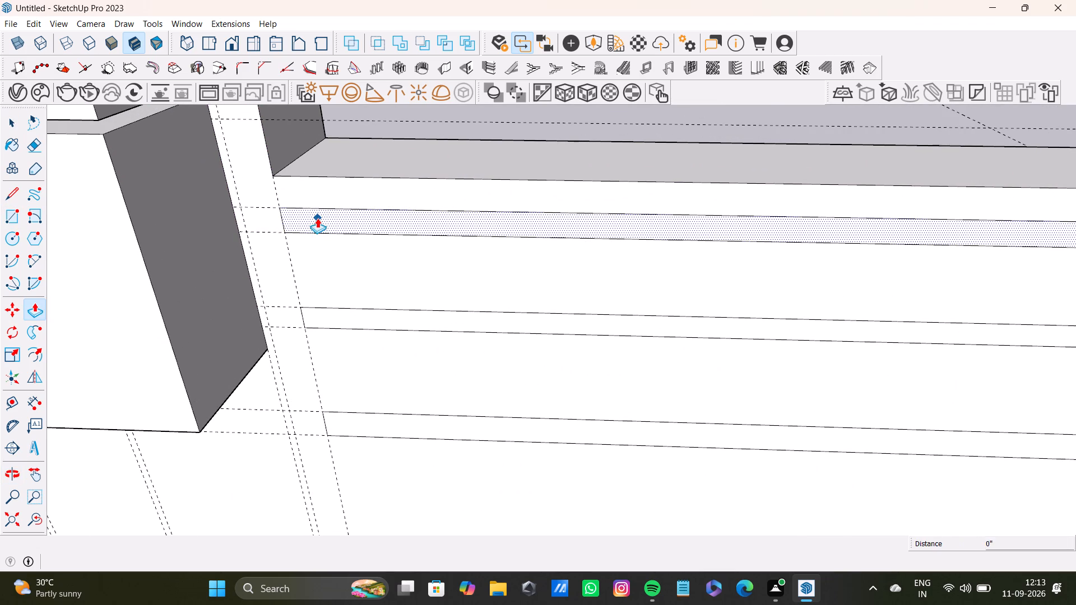
pyautogui.moveTo(317, 218); pyautogui.dragTo(223, 234)
pyautogui.press('space')
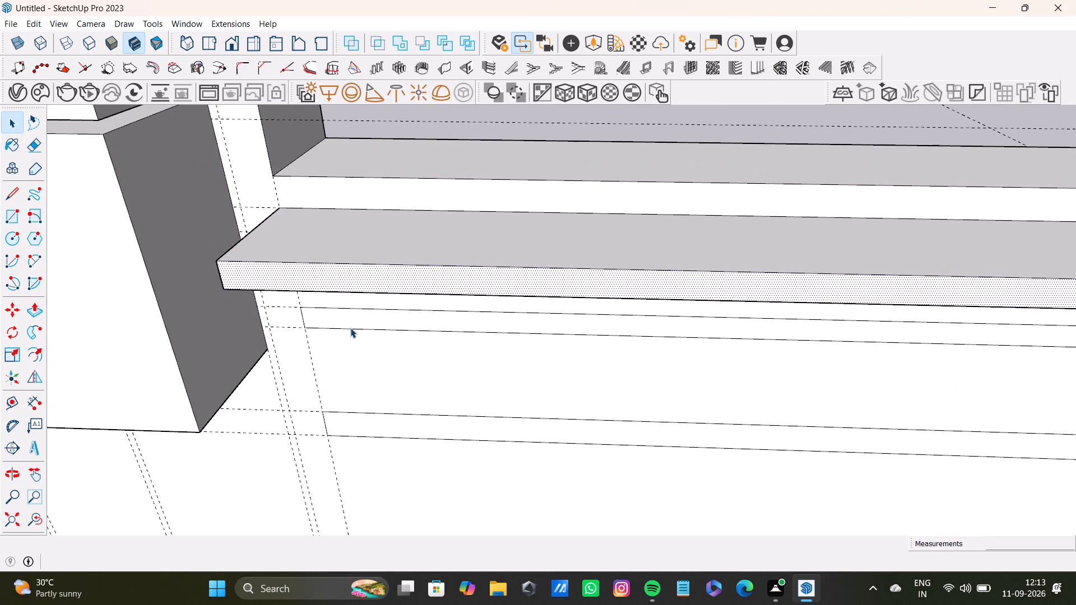
# Push/Pull the middle strip under the smaller window outward from the wall to about the depth of the shelf above.
pyautogui.click(350, 328)
pyautogui.press('p')
pyautogui.moveTo(352, 318); pyautogui.dragTo(290, 301)
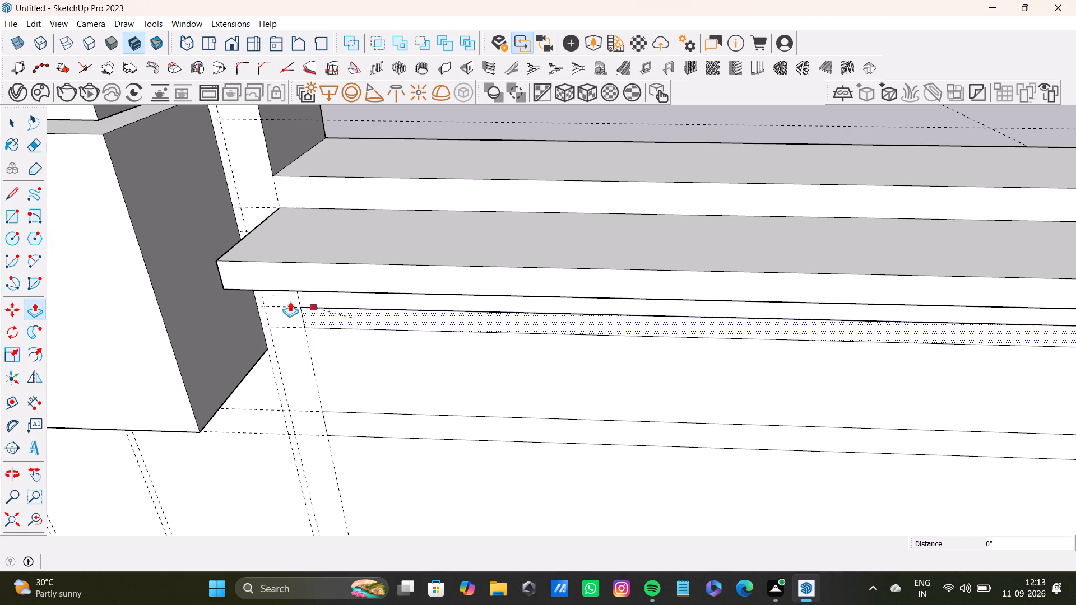
pyautogui.moveTo(290, 301); pyautogui.dragTo(233, 280)
pyautogui.scroll(-4, 399, 381)
pyautogui.press('space')
# Examine the two shelves under the smaller window against the neighbouring cabinet blocks from inside and above the corner room.
pyautogui.moveTo(409, 386); pyautogui.dragTo(653, 306, button='middle')
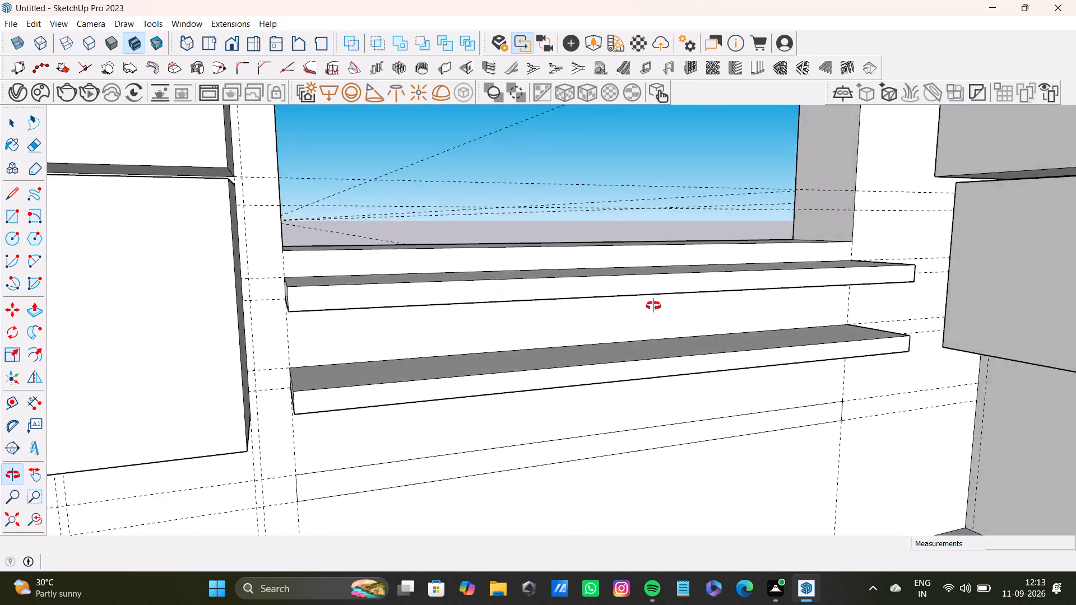
pyautogui.moveTo(653, 306); pyautogui.dragTo(705, 258, button='middle')
pyautogui.scroll(3, 557, 374)
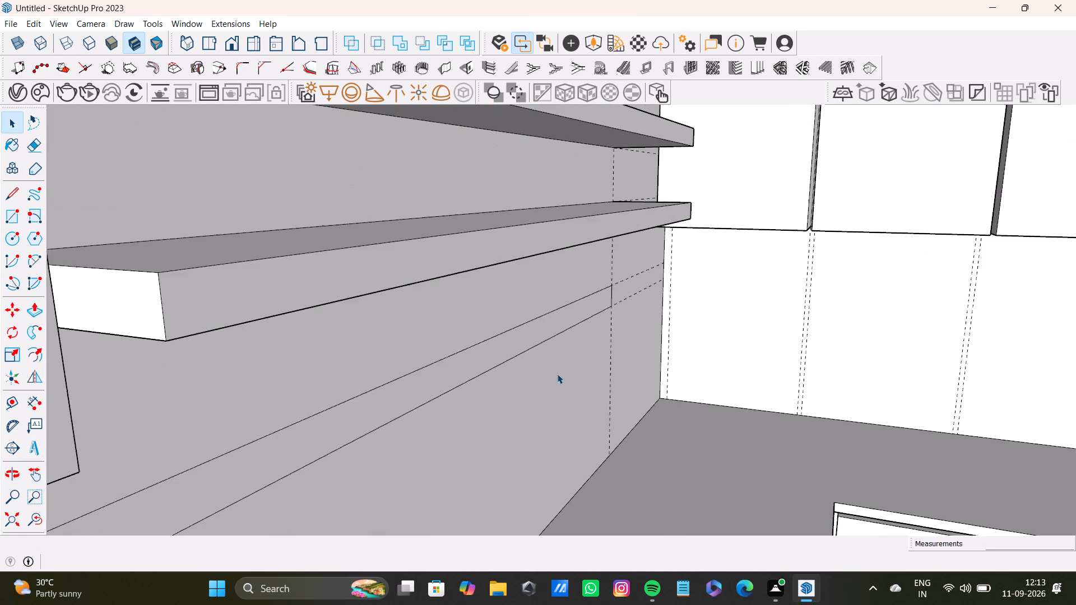
pyautogui.moveTo(562, 373); pyautogui.dragTo(275, 460, button='middle')
pyautogui.scroll(-4, 280, 426)
pyautogui.keyDown('shift'); pyautogui.moveTo(290, 403); pyautogui.dragTo(304, 392, button='middle'); pyautogui.keyUp('shift')
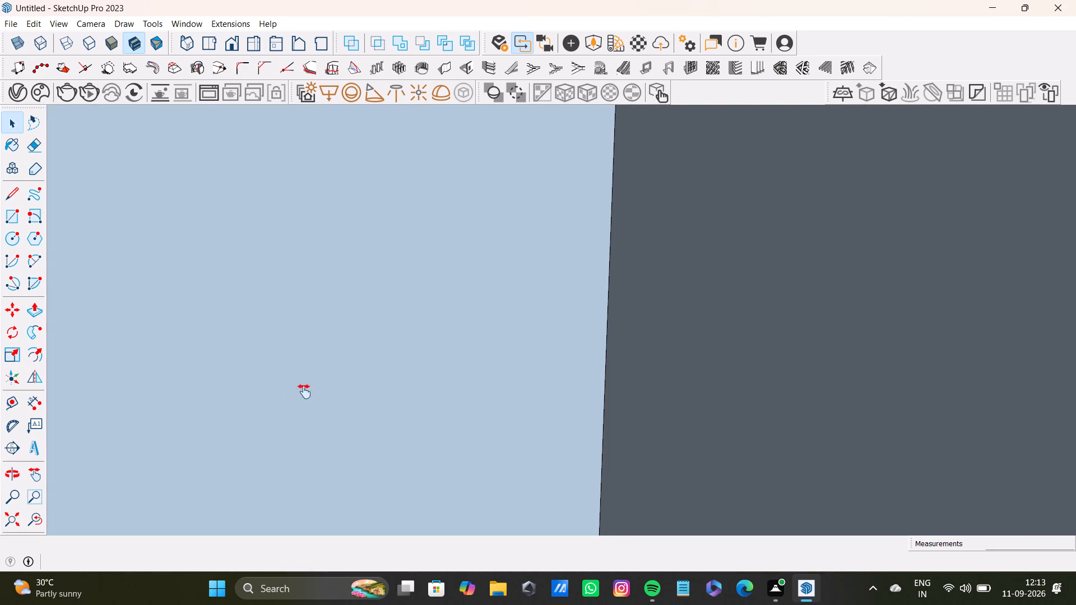
pyautogui.keyDown('shift'); pyautogui.moveTo(304, 392); pyautogui.dragTo(321, 387, button='middle'); pyautogui.keyUp('shift')
pyautogui.click(31, 514)
pyautogui.click(18, 520)
pyautogui.keyDown('shift'); pyautogui.moveTo(354, 376); pyautogui.dragTo(491, 522, button='middle'); pyautogui.keyUp('shift')
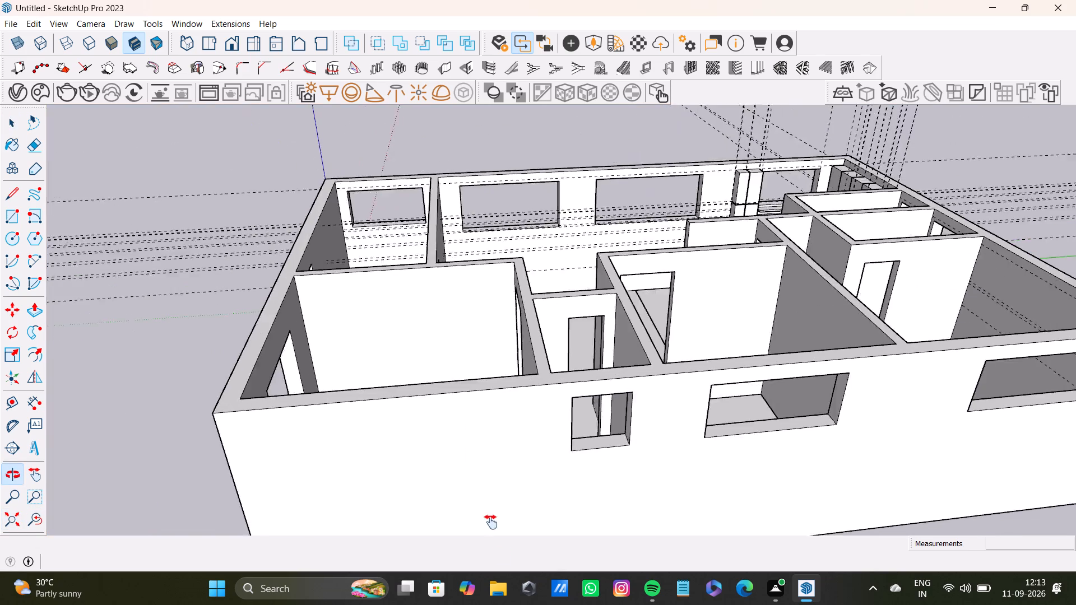
pyautogui.keyDown('shift'); pyautogui.moveTo(491, 522); pyautogui.dragTo(507, 556, button='middle'); pyautogui.keyUp('shift')
pyautogui.scroll(12, 805, 194)
pyautogui.keyDown('shift'); pyautogui.moveTo(806, 297); pyautogui.dragTo(704, 405, button='middle'); pyautogui.keyUp('shift')
pyautogui.scroll(8, 700, 406)
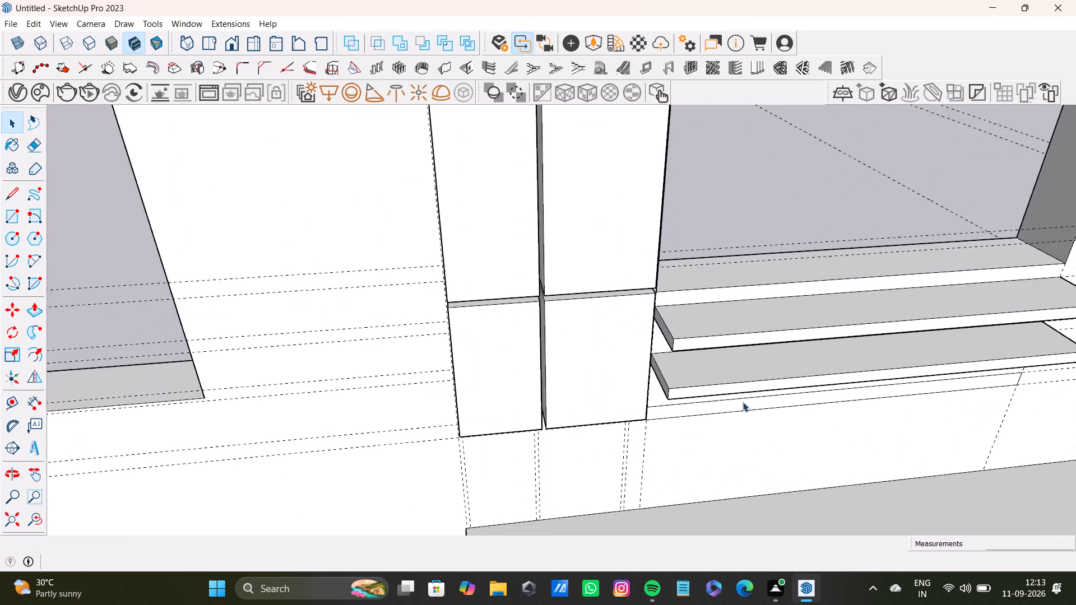
pyautogui.scroll(2, 743, 402)
pyautogui.moveTo(743, 402); pyautogui.dragTo(794, 449, button='middle')
pyautogui.scroll(-11, 783, 434)
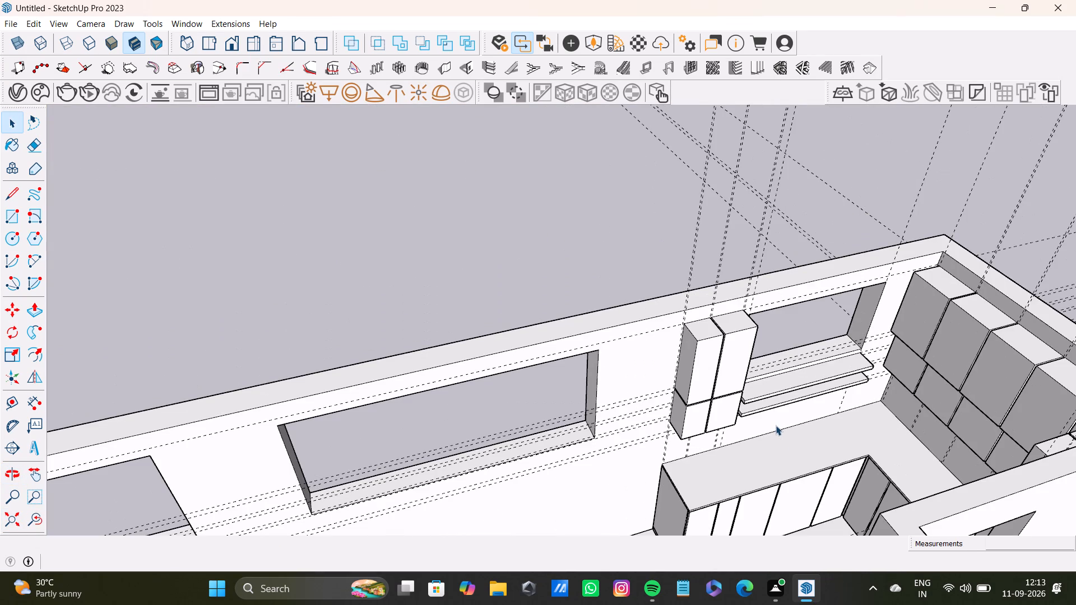
pyautogui.scroll(7, 783, 436)
pyautogui.keyDown('shift'); pyautogui.scroll(1, 767, 388); pyautogui.keyUp('shift')
pyautogui.keyDown('shift'); pyautogui.moveTo(767, 388); pyautogui.dragTo(764, 387, button='middle'); pyautogui.keyUp('shift')
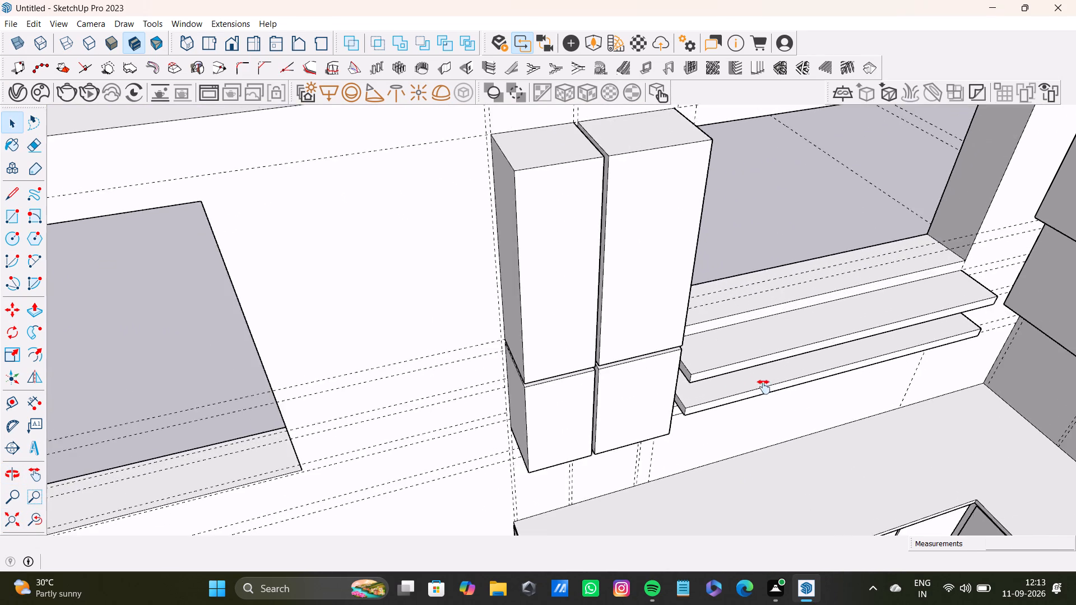
pyautogui.keyDown('shift'); pyautogui.moveTo(764, 387); pyautogui.dragTo(573, 421, button='middle'); pyautogui.keyUp('shift')
pyautogui.moveTo(570, 417); pyautogui.dragTo(574, 285, button='middle')
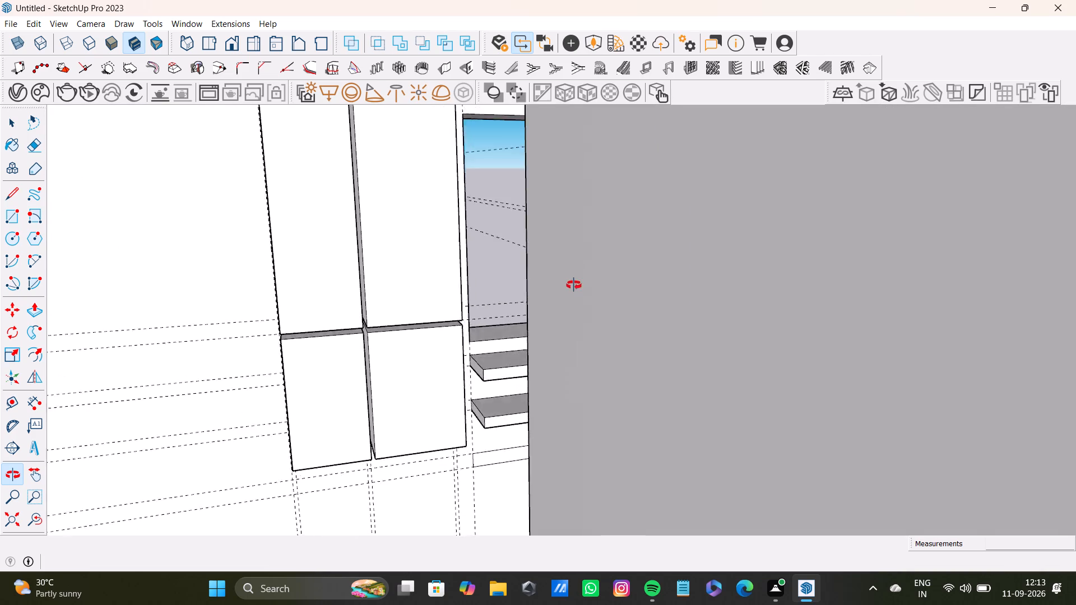
pyautogui.moveTo(574, 285); pyautogui.dragTo(684, 247, button='middle')
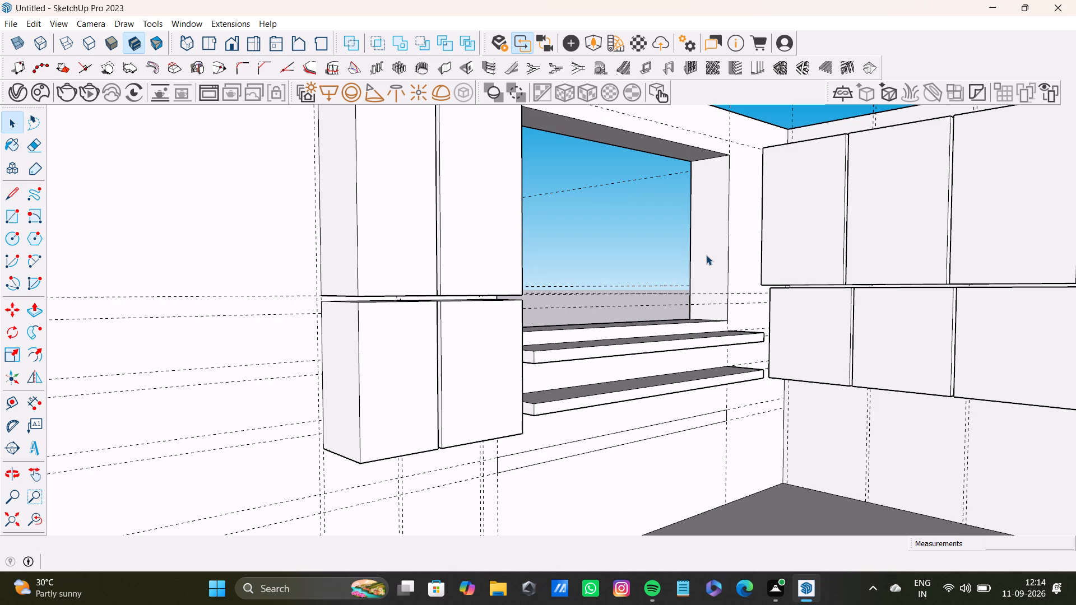
# Push/Pull the top face of the lower cabinet block farther from the smaller window upward, narrowing the gap beneath the upper block.
pyautogui.press('space')
pyautogui.scroll(-4, 415, 338)
pyautogui.scroll(-3, 811, 301)
pyautogui.keyDown('shift'); pyautogui.moveTo(616, 300); pyautogui.dragTo(614, 373, button='middle'); pyautogui.keyUp('shift')
pyautogui.scroll(5, 505, 389)
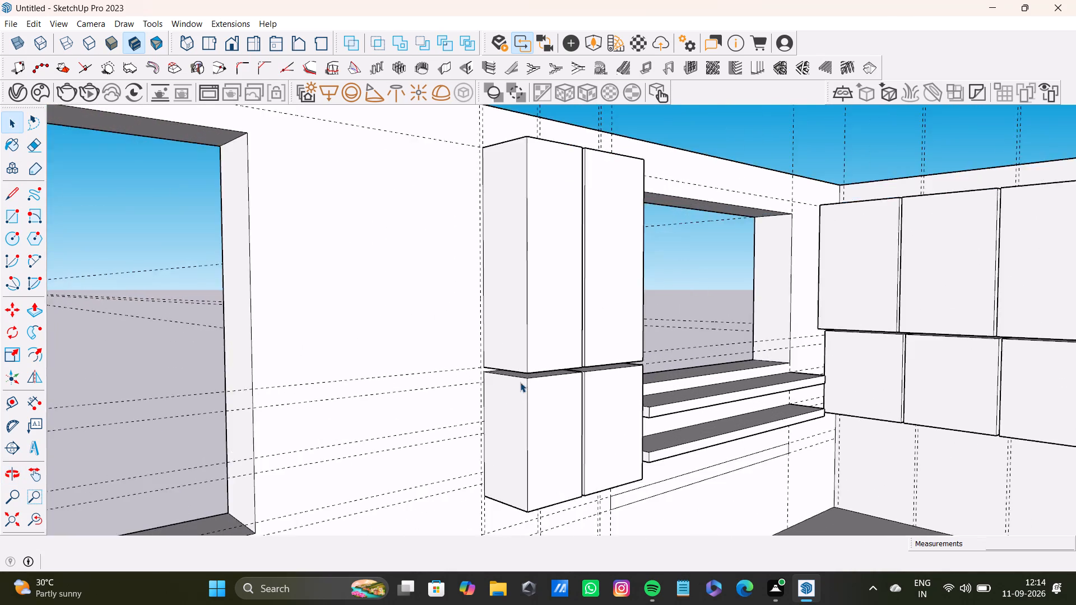
pyautogui.scroll(16, 520, 382)
pyautogui.click(560, 371)
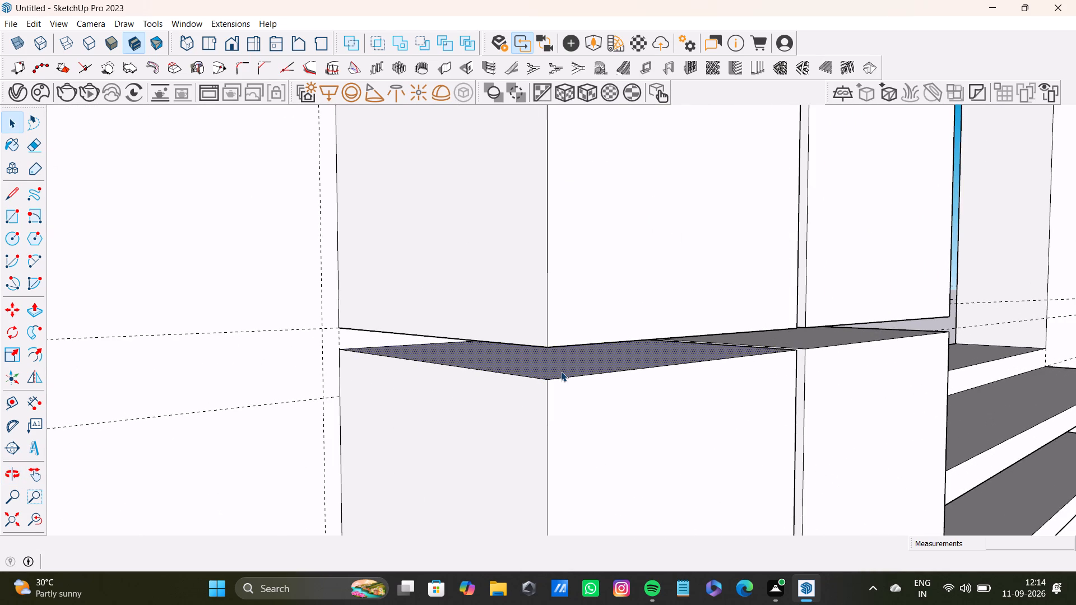
pyautogui.press('p')
pyautogui.moveTo(552, 372); pyautogui.dragTo(548, 358)
pyautogui.press('space')
# Push/Pull the top face of the lower cabinet block beside the smaller window upward to match the adjacent lower block.
pyautogui.scroll(4, 830, 346)
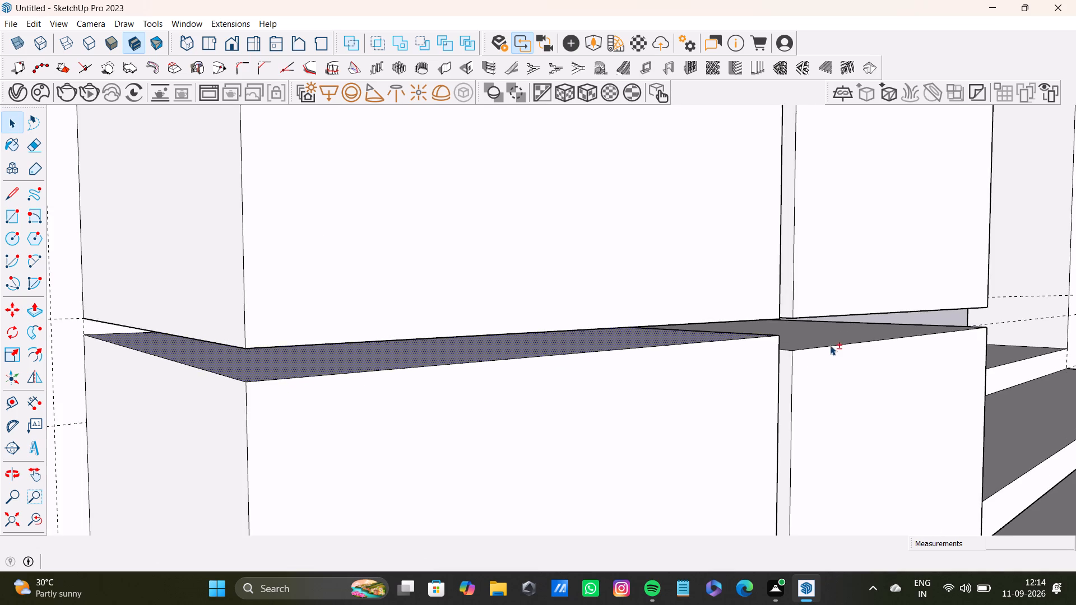
pyautogui.keyDown('shift'); pyautogui.moveTo(830, 345); pyautogui.dragTo(657, 371, button='middle'); pyautogui.keyUp('shift')
pyautogui.press('space')
pyautogui.click(673, 356)
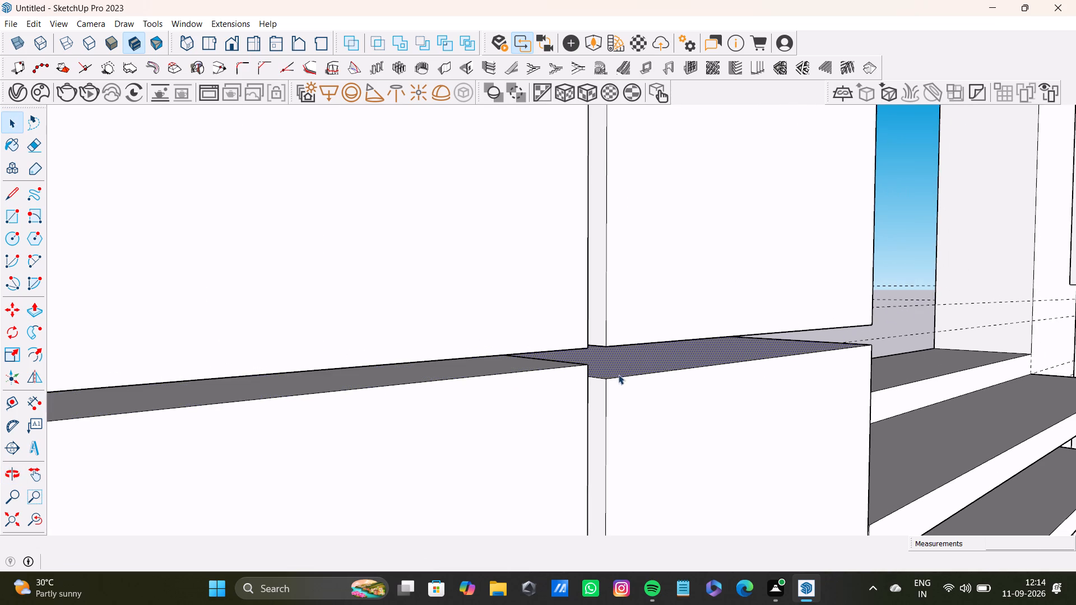
pyautogui.press('p')
pyautogui.moveTo(627, 369); pyautogui.dragTo(564, 361)
pyautogui.press('space')
pyautogui.scroll(-9, 559, 364)
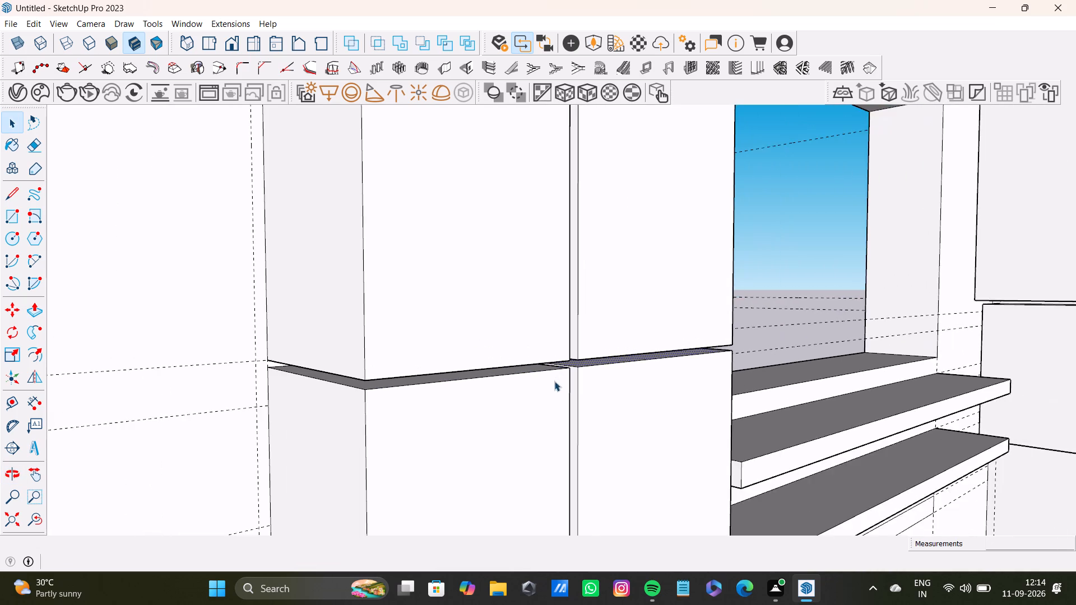
# Examine the corner room's cabinet blocks, shelves and base counter from several angles.
pyautogui.moveTo(558, 383); pyautogui.dragTo(452, 478, button='middle')
pyautogui.scroll(-6, 708, 430)
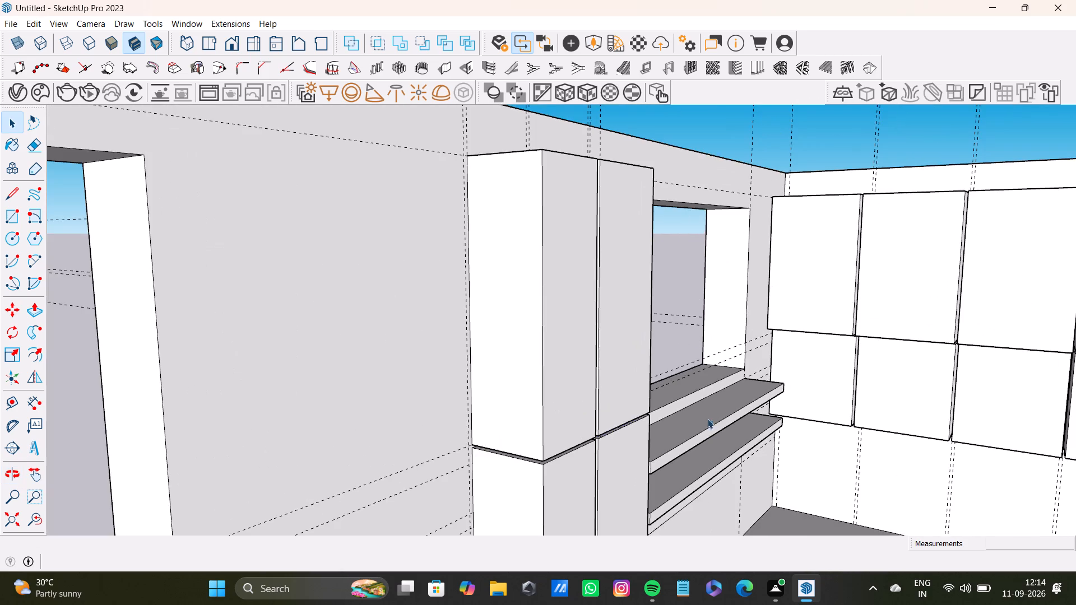
pyautogui.keyDown('shift'); pyautogui.moveTo(709, 410); pyautogui.dragTo(559, 401, button='middle'); pyautogui.keyUp('shift')
pyautogui.moveTo(553, 403); pyautogui.dragTo(486, 468, button='middle')
pyautogui.scroll(-9, 464, 455)
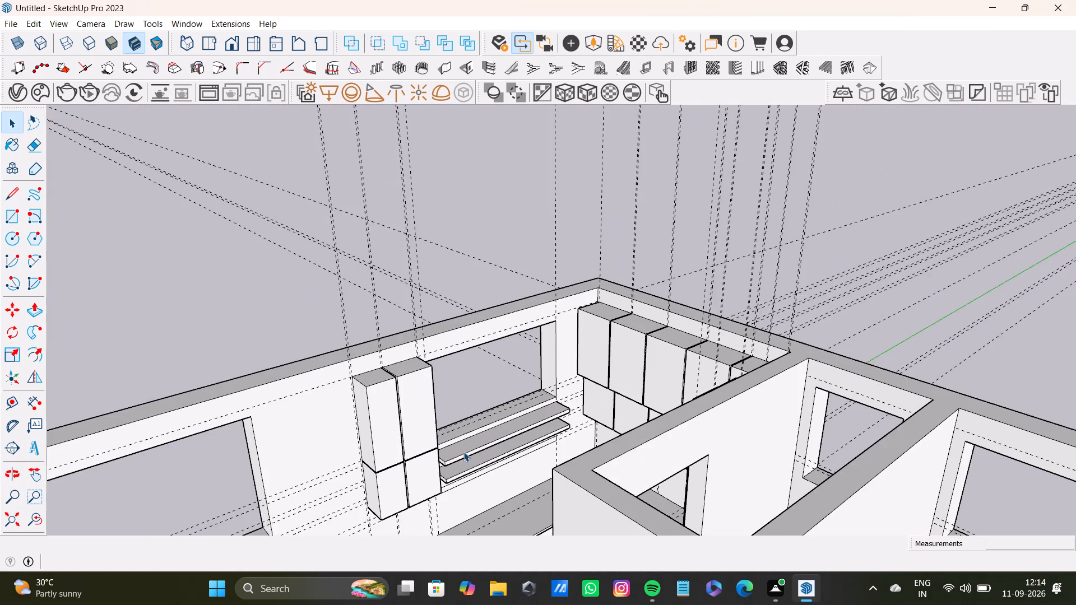
pyautogui.moveTo(463, 452); pyautogui.dragTo(639, 472, button='middle')
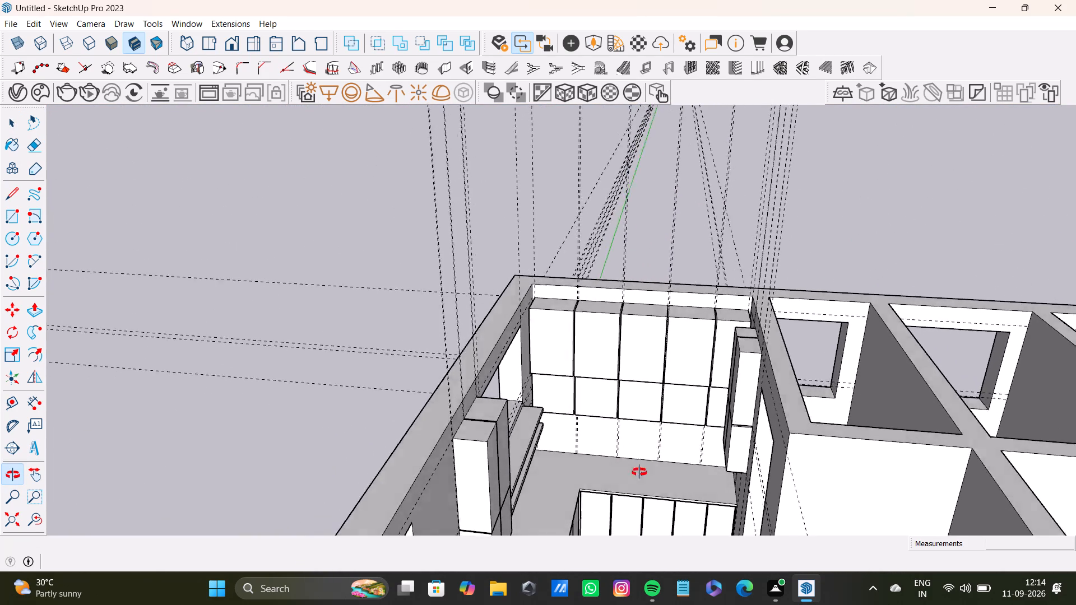
pyautogui.moveTo(639, 472); pyautogui.dragTo(602, 522, button='middle')
pyautogui.press('space')
pyautogui.click(291, 288)
pyautogui.scroll(-8, 345, 301)
pyautogui.keyDown('shift'); pyautogui.moveTo(476, 378); pyautogui.dragTo(570, 274, button='middle'); pyautogui.keyUp('shift')
pyautogui.scroll(2, 605, 300)
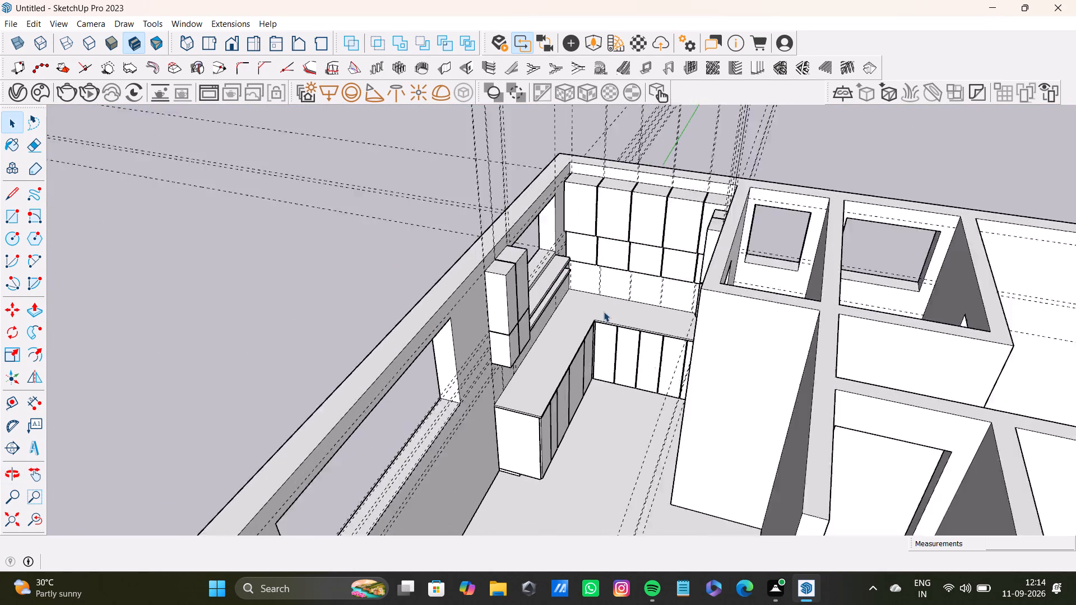
pyautogui.scroll(6, 604, 311)
pyautogui.moveTo(607, 332); pyautogui.dragTo(396, 259, button='middle')
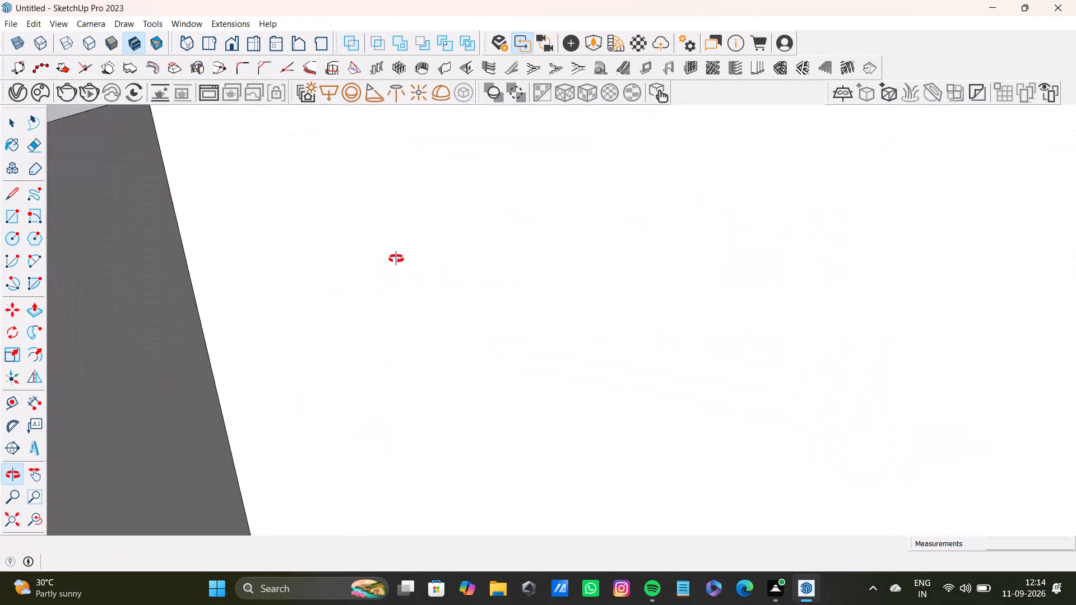
pyautogui.moveTo(396, 259); pyautogui.dragTo(378, 444, button='middle')
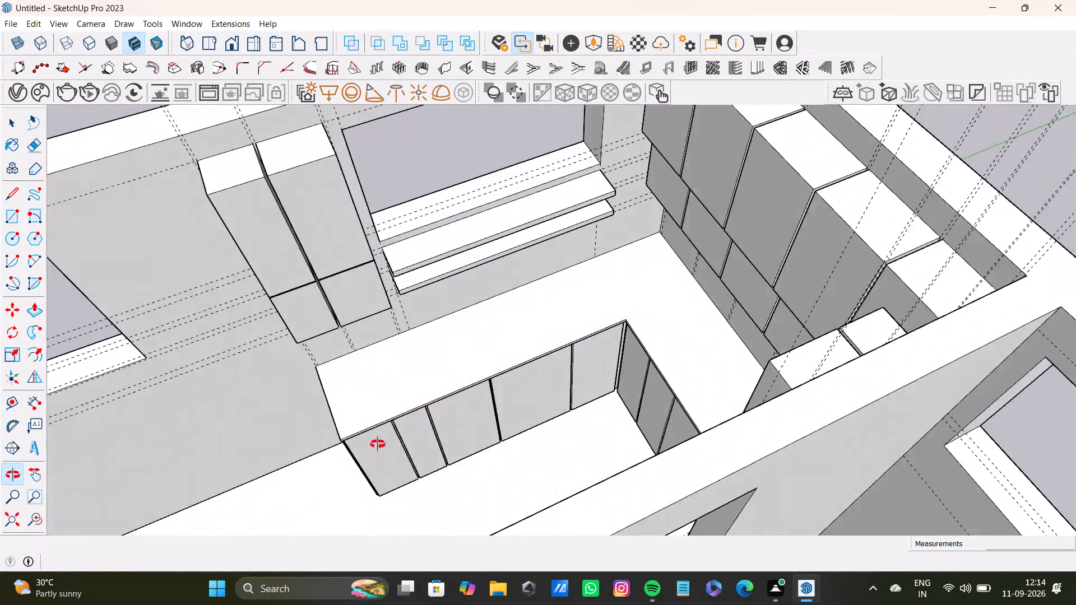
pyautogui.moveTo(378, 444); pyautogui.dragTo(353, 431, button='middle')
# Delete all four edges of the lowest shelf rectangle on the wall under the smaller window, keeping its guides.
pyautogui.scroll(-1, 354, 401)
pyautogui.scroll(7, 534, 290)
pyautogui.moveTo(474, 264); pyautogui.dragTo(478, 314, button='middle')
pyautogui.moveTo(601, 322); pyautogui.dragTo(556, 259, button='middle')
pyautogui.scroll(7, 587, 342)
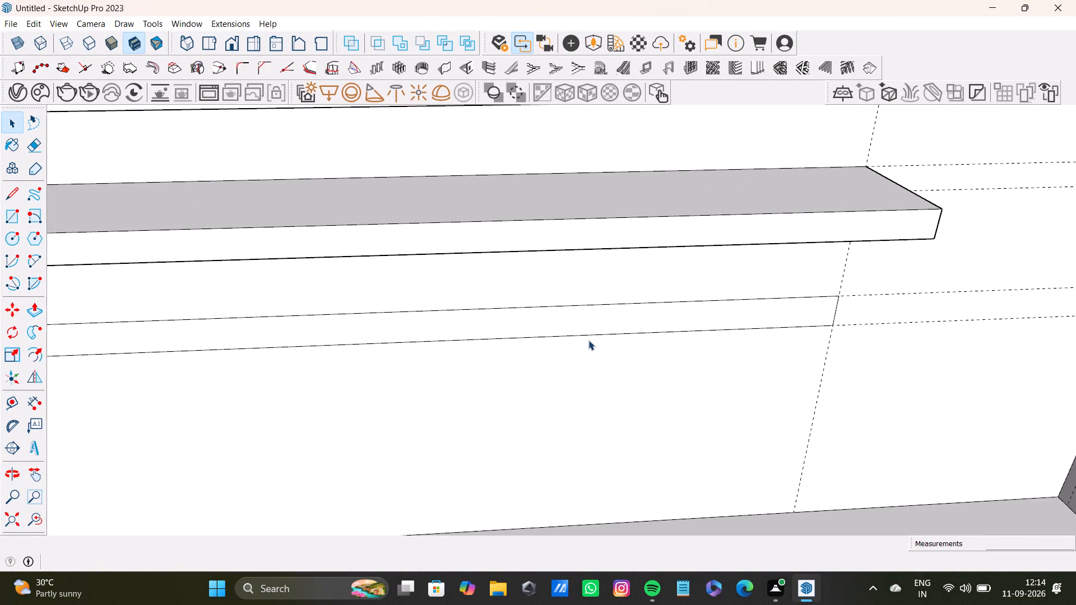
pyautogui.moveTo(588, 338); pyautogui.dragTo(588, 307, button='middle')
pyautogui.click(670, 301)
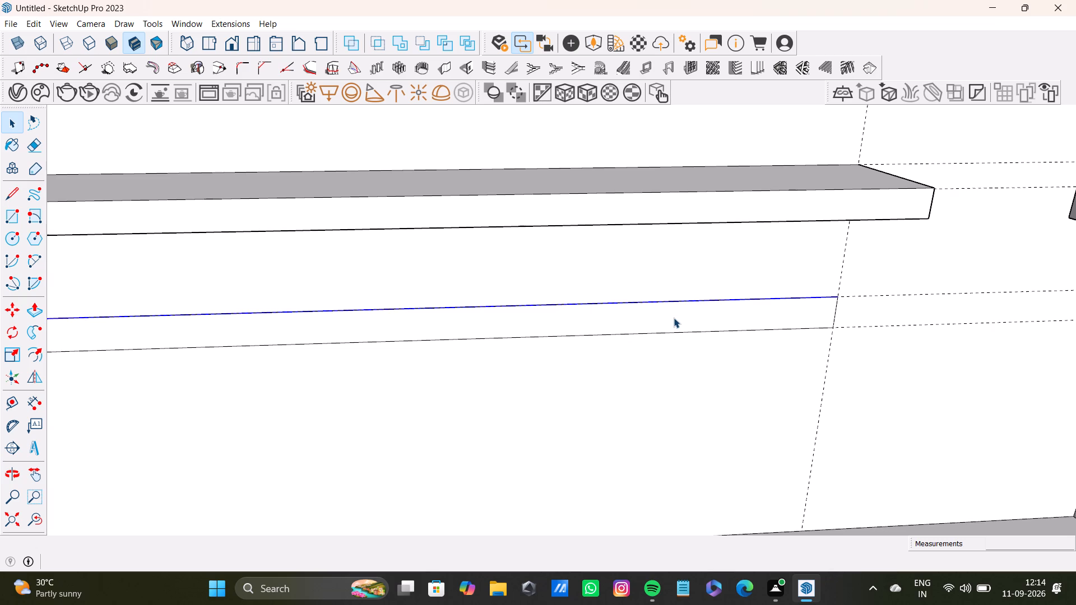
pyautogui.press('Delete')
pyautogui.click(683, 332)
pyautogui.press('Delete')
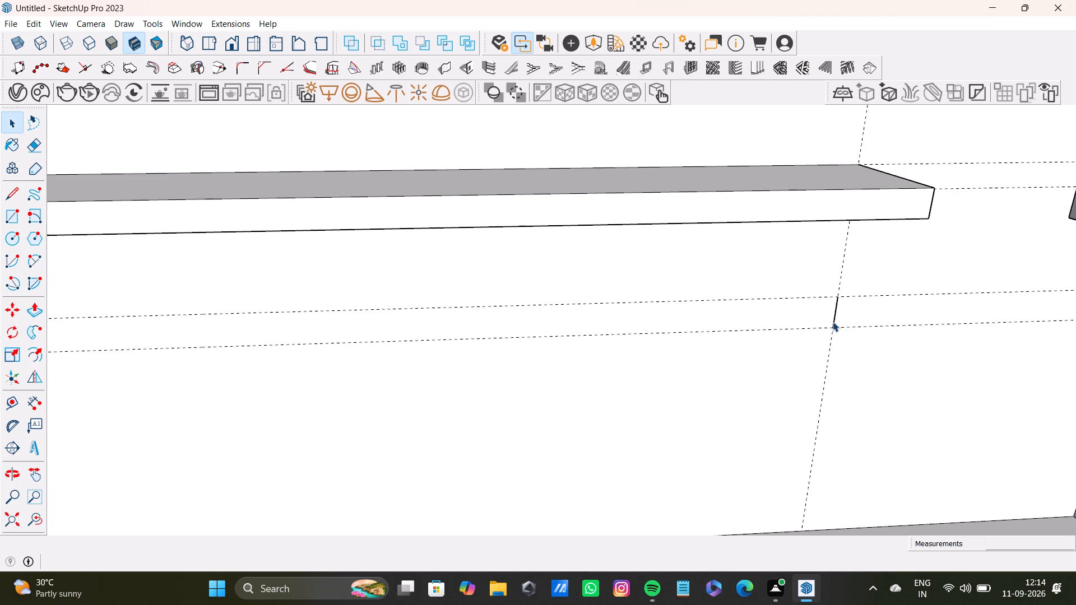
pyautogui.click(833, 322)
pyautogui.press('Delete')
pyautogui.scroll(-8, 665, 396)
pyautogui.moveTo(574, 394); pyautogui.dragTo(666, 372, button='middle')
pyautogui.scroll(8, 411, 362)
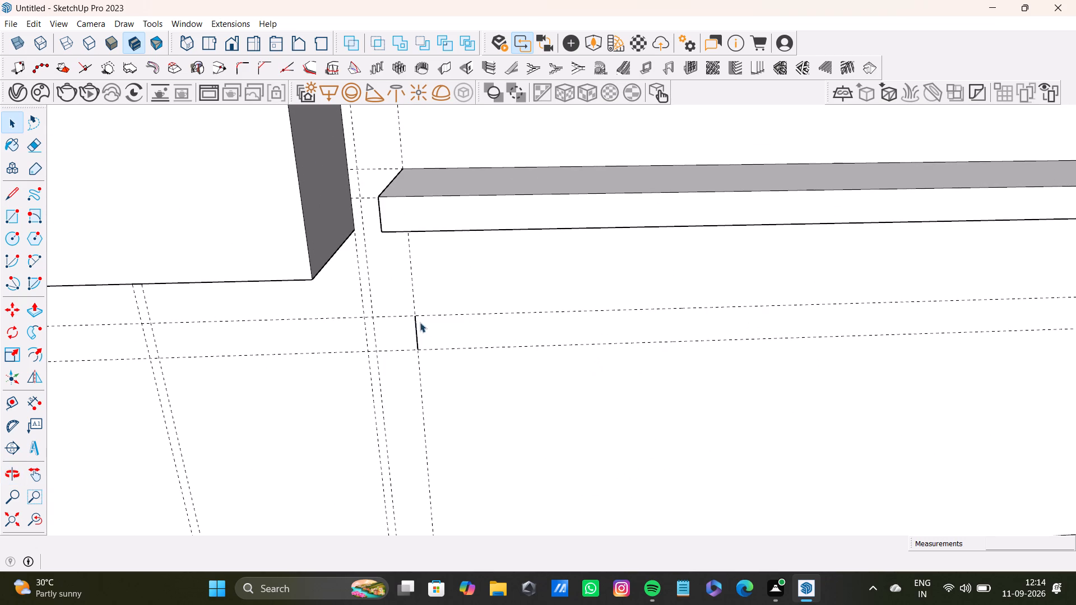
pyautogui.moveTo(403, 301); pyautogui.dragTo(438, 384)
pyautogui.press('Delete')
pyautogui.press('space')
# Examine the corner room's cabinetry and the adjoining small rooms from above.
pyautogui.scroll(-14, 336, 227)
pyautogui.moveTo(358, 254); pyautogui.dragTo(758, 306, button='middle')
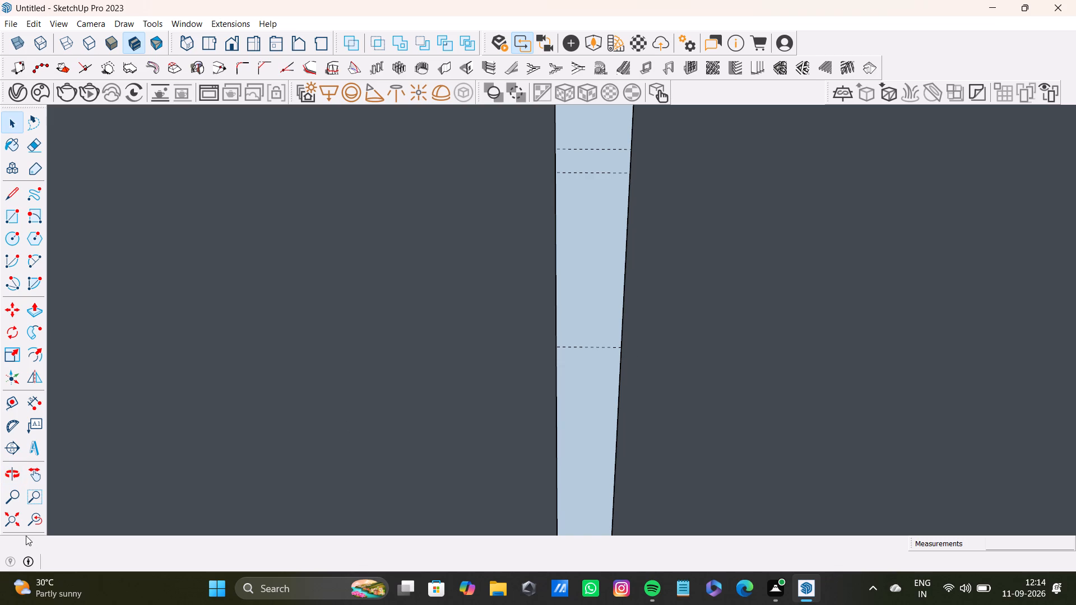
pyautogui.click(27, 522)
pyautogui.click(19, 520)
pyautogui.moveTo(430, 294); pyautogui.dragTo(744, 433, button='middle')
pyautogui.scroll(2, 549, 169)
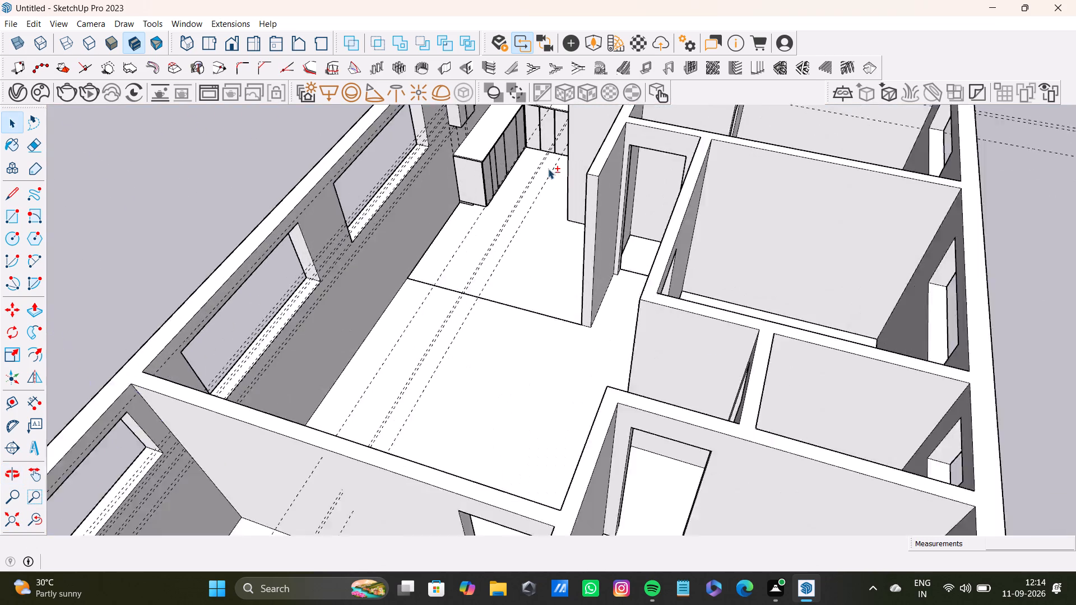
pyautogui.scroll(2, 548, 169)
pyautogui.keyDown('shift'); pyautogui.moveTo(469, 158); pyautogui.dragTo(479, 420, button='middle'); pyautogui.keyUp('shift')
pyautogui.moveTo(483, 419); pyautogui.dragTo(818, 431, button='middle')
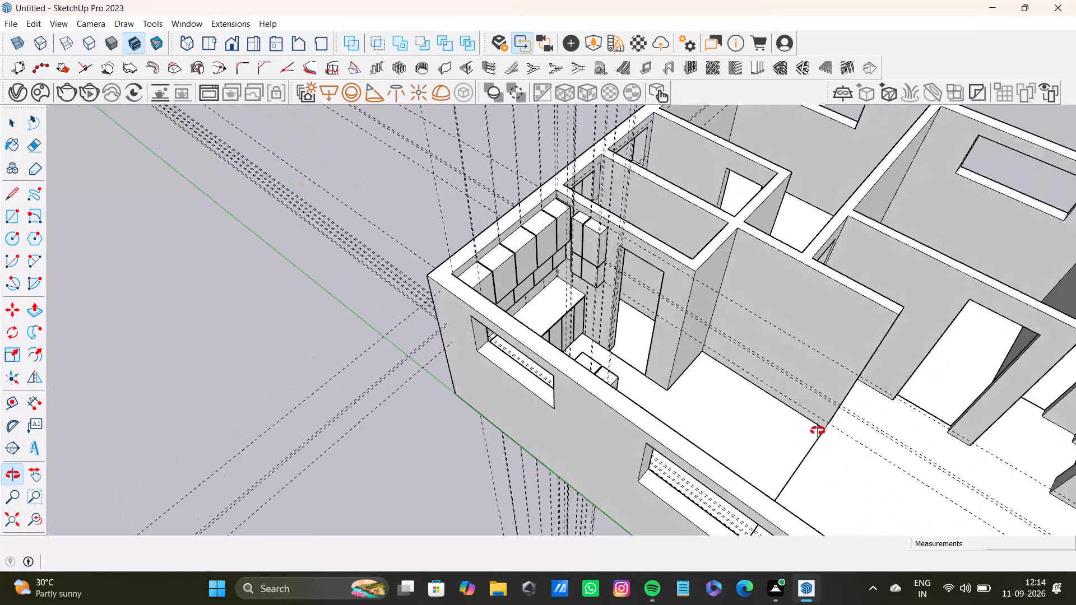
pyautogui.moveTo(818, 431); pyautogui.dragTo(818, 427, button='middle')
pyautogui.scroll(6, 674, 319)
pyautogui.keyDown('shift'); pyautogui.moveTo(667, 314); pyautogui.dragTo(641, 513, button='middle'); pyautogui.keyUp('shift')
pyautogui.keyDown('shift'); pyautogui.scroll(-1, 641, 513); pyautogui.keyUp('shift')
pyautogui.moveTo(624, 449); pyautogui.dragTo(393, 578, button='middle')
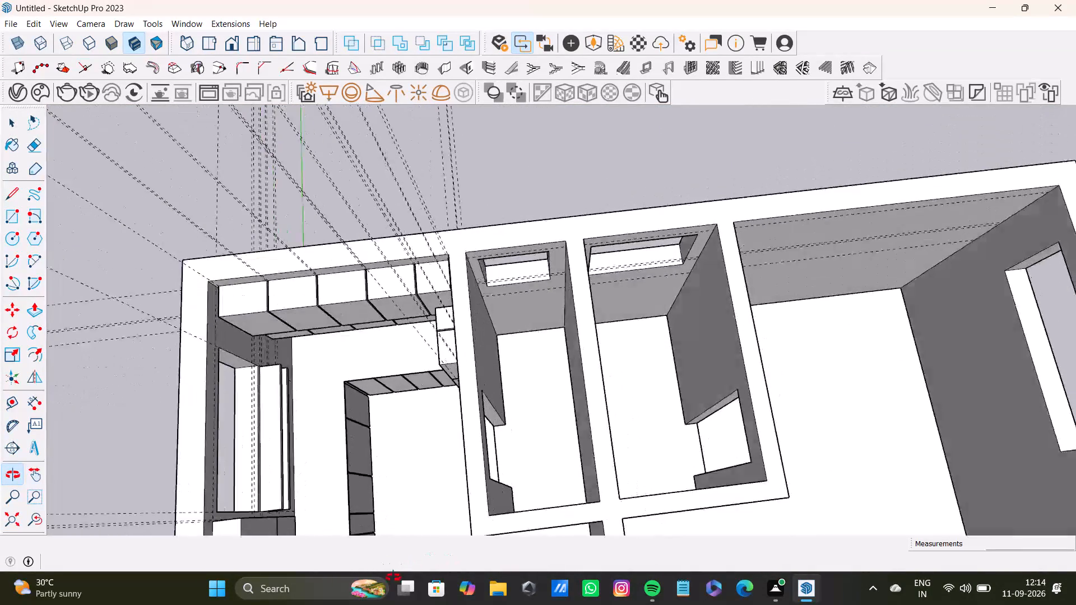
pyautogui.moveTo(393, 578); pyautogui.dragTo(393, 587, button='middle')
pyautogui.scroll(3, 476, 473)
pyautogui.keyDown('shift'); pyautogui.moveTo(540, 404); pyautogui.dragTo(575, 533, button='middle'); pyautogui.keyUp('shift')
pyautogui.moveTo(596, 514); pyautogui.dragTo(772, 487, button='middle')
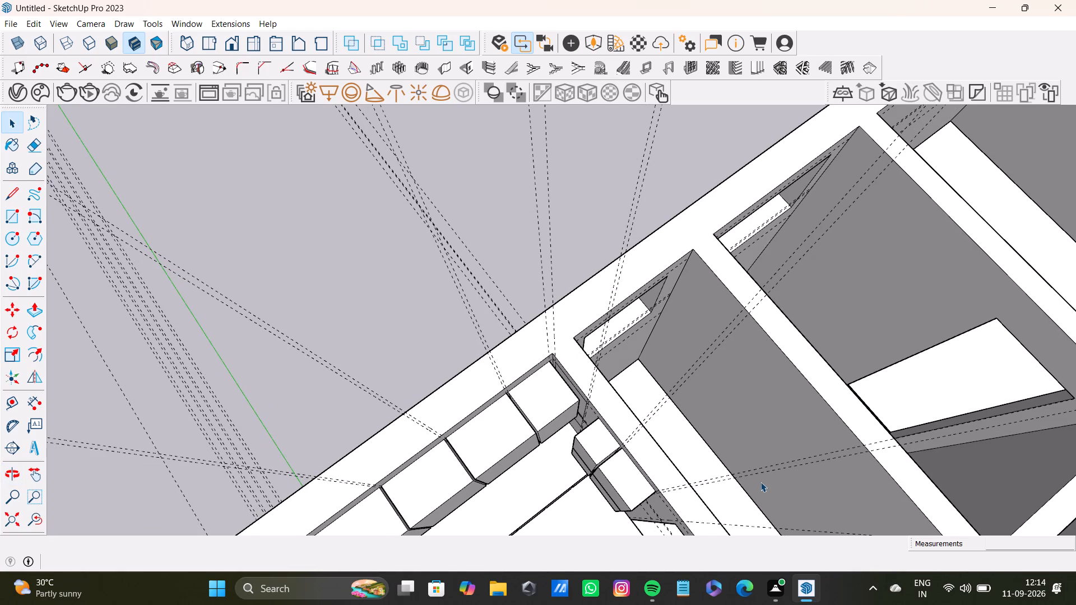
pyautogui.keyDown('shift'); pyautogui.scroll(-3, 732, 388); pyautogui.keyUp('shift')
pyautogui.keyDown('shift'); pyautogui.moveTo(721, 390); pyautogui.dragTo(511, 362, button='middle'); pyautogui.keyUp('shift')
pyautogui.moveTo(487, 399); pyautogui.dragTo(614, 378, button='middle')
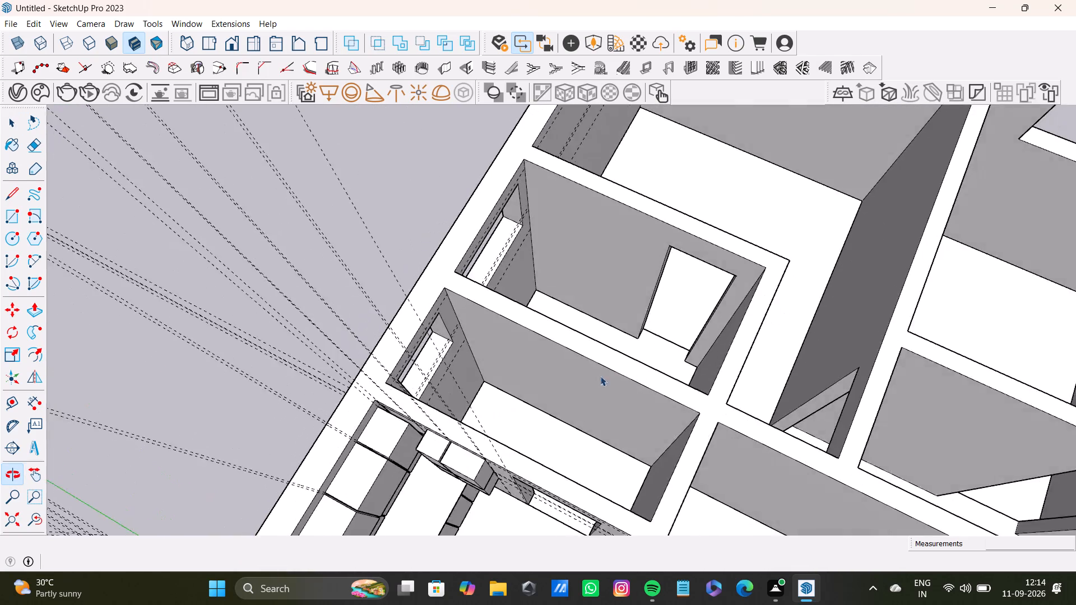
pyautogui.scroll(4, 568, 376)
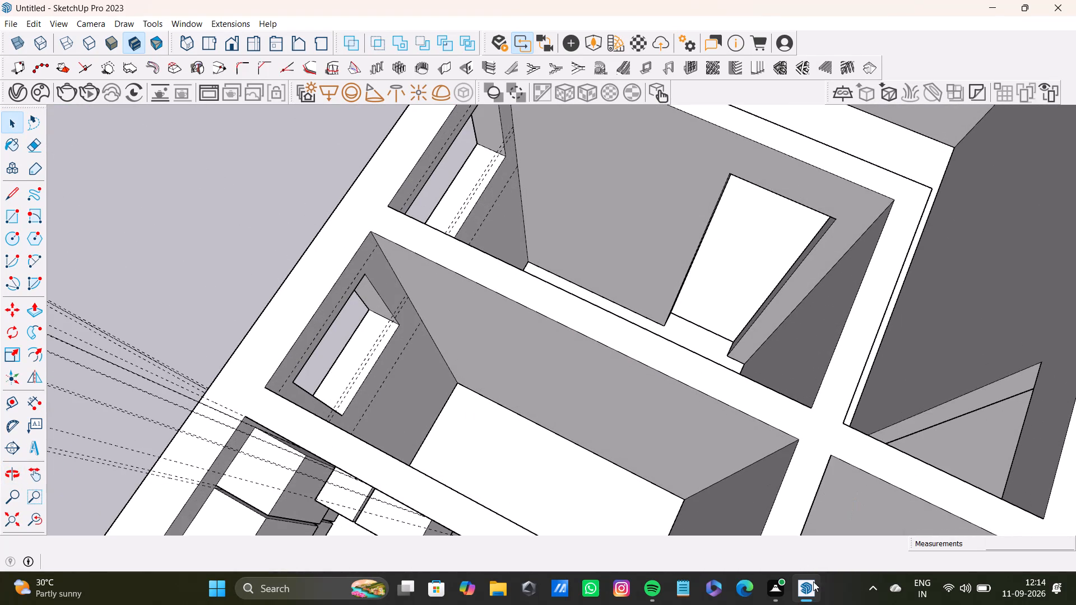
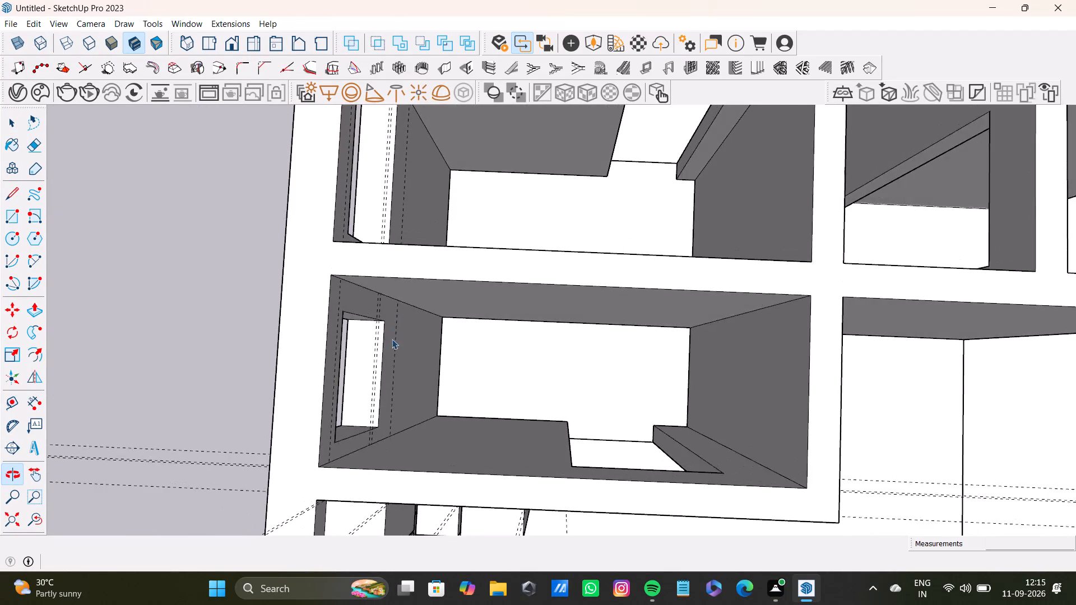
# Draw a rectangle about 7' 6" by 1' 2" on the small room's floor, starting at the window-side corner along the far long wall.
pyautogui.scroll(6, 472, 337)
pyautogui.keyDown('shift'); pyautogui.moveTo(476, 324); pyautogui.dragTo(488, 375, button='middle'); pyautogui.keyUp('shift')
pyautogui.moveTo(487, 354); pyautogui.dragTo(486, 320, button='middle')
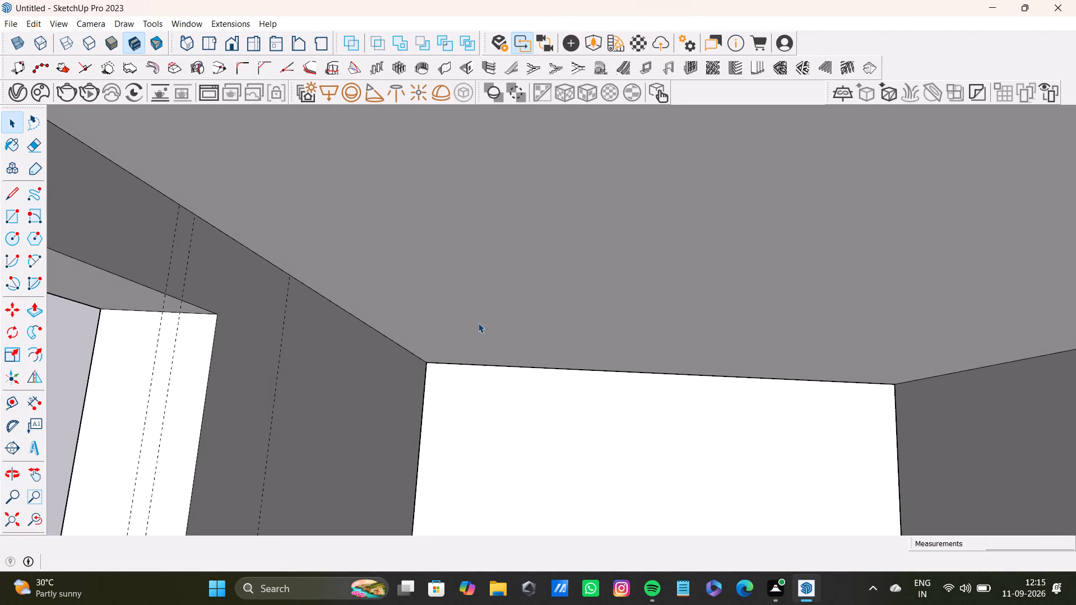
pyautogui.press('r')
pyautogui.scroll(4, 431, 408)
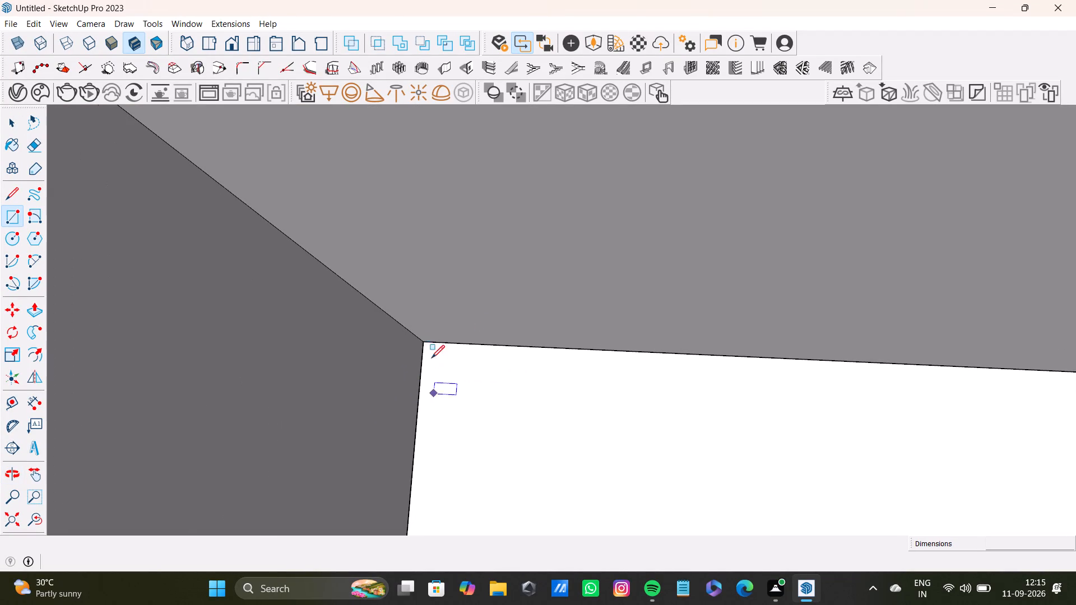
pyautogui.click(420, 342)
pyautogui.scroll(-6, 574, 419)
pyautogui.keyDown('shift'); pyautogui.moveTo(809, 436); pyautogui.dragTo(600, 384, button='middle'); pyautogui.keyUp('shift')
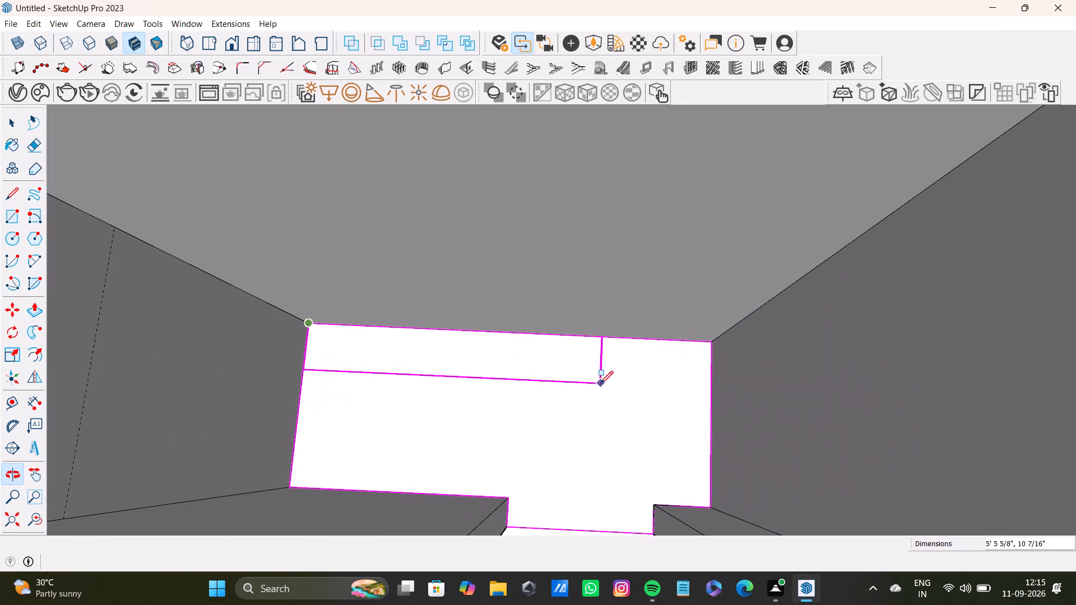
pyautogui.click(713, 406)
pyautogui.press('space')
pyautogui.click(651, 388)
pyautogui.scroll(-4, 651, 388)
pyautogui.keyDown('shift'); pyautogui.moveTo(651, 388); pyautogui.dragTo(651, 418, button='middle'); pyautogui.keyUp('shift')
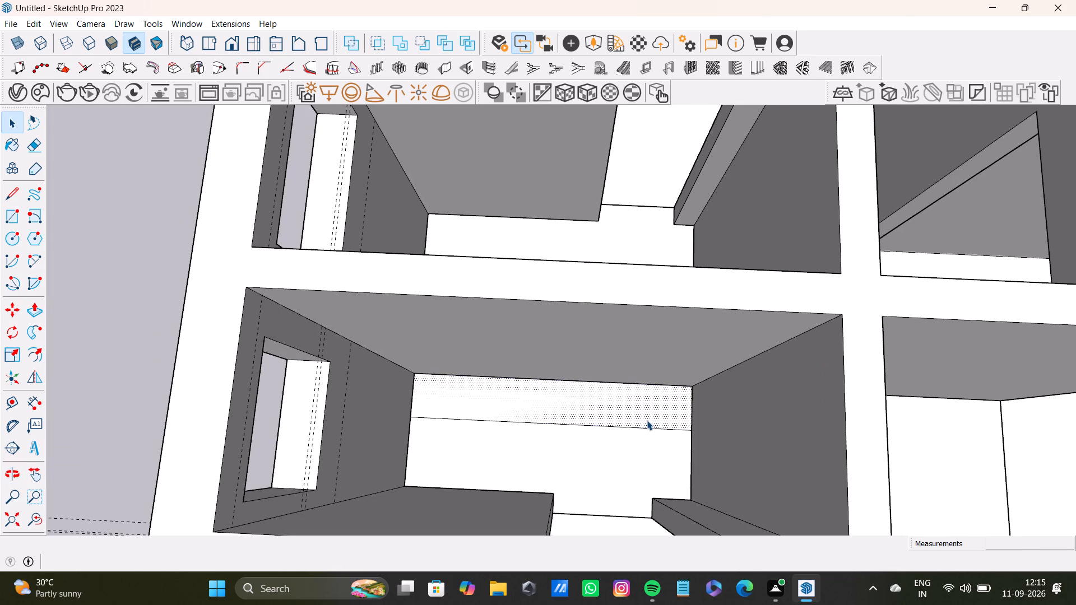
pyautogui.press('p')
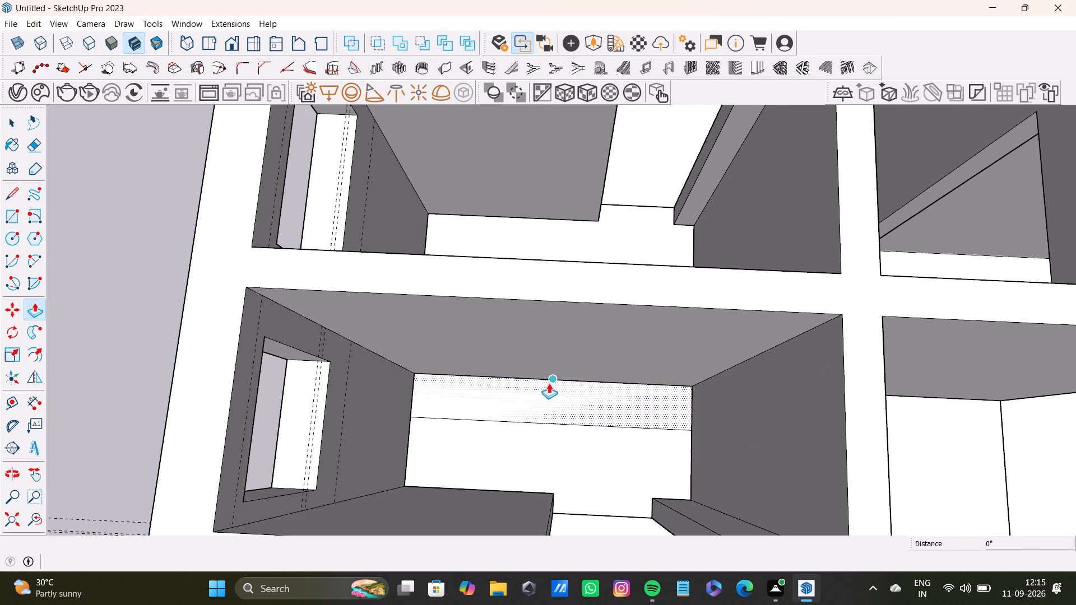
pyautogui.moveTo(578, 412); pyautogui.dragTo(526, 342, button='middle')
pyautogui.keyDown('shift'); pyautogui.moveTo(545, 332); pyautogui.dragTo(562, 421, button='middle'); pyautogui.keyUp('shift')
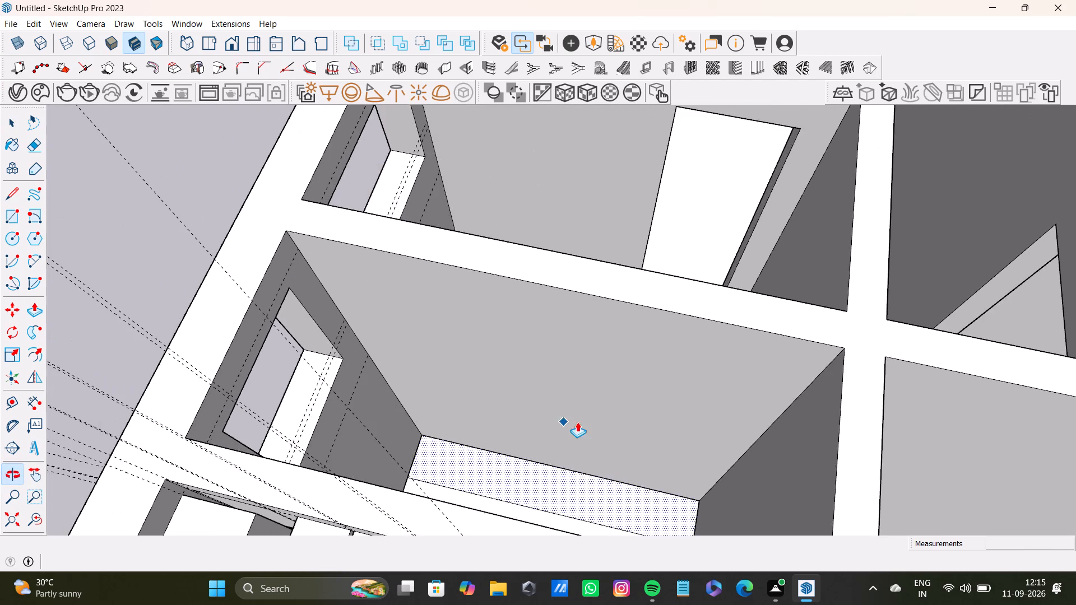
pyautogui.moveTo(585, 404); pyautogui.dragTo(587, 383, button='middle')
# Place a horizontal guide on the room's far long wall, a short distance below its top edge.
pyautogui.press('t')
pyautogui.click(630, 267)
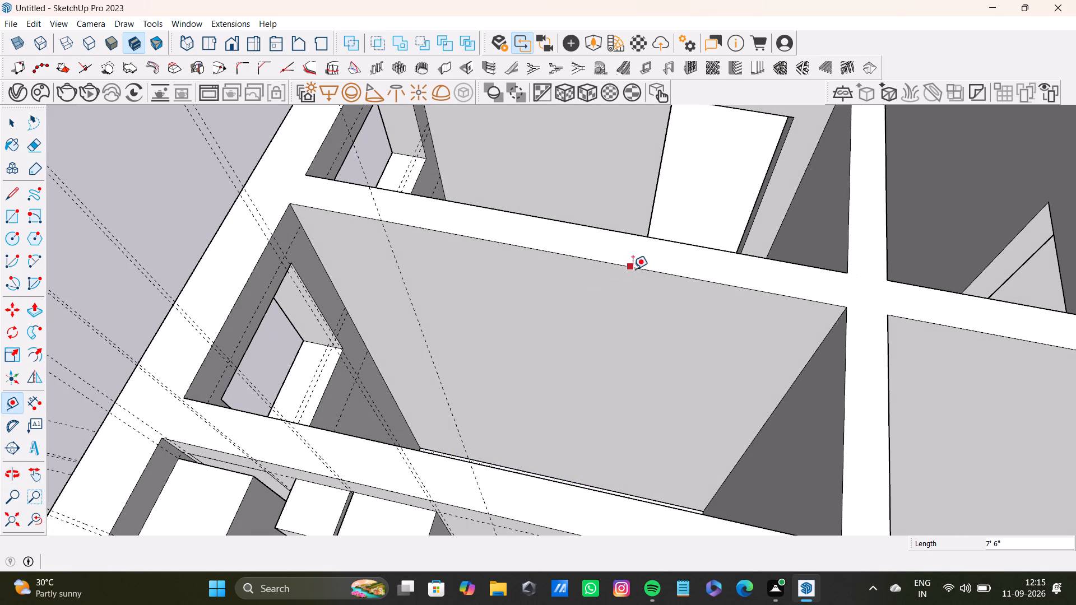
pyautogui.moveTo(642, 327); pyautogui.dragTo(520, 246, button='middle')
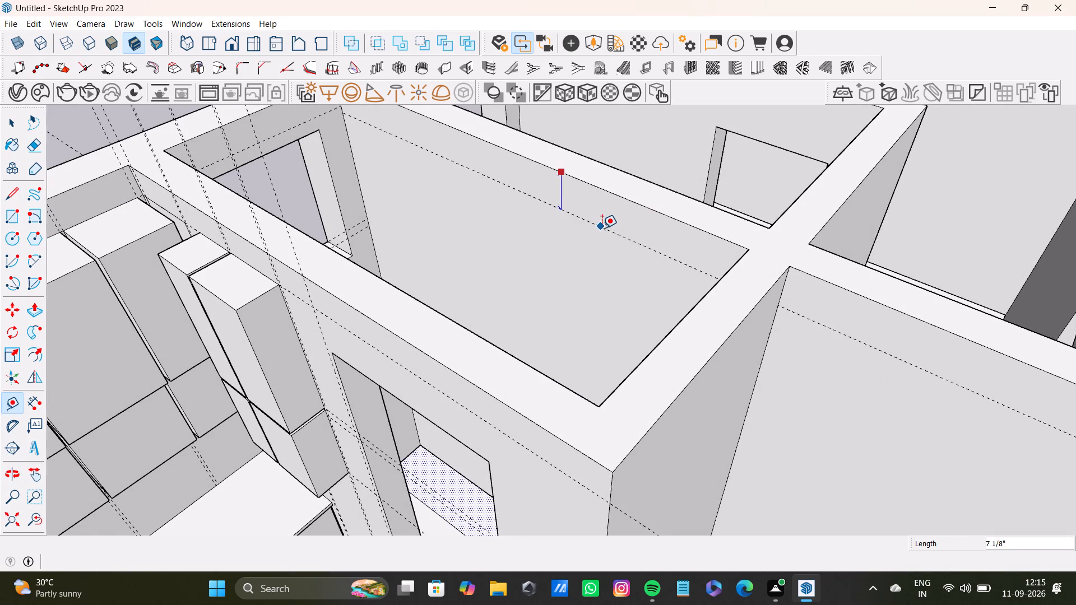
pyautogui.moveTo(630, 253); pyautogui.dragTo(602, 265)
# Place a second horizontal guide on that wall about 3' 4" below the upper guide, locked to the vertical axis.
pyautogui.scroll(-2, 633, 287)
pyautogui.moveTo(599, 301); pyautogui.dragTo(743, 301, button='middle')
pyautogui.scroll(4, 632, 252)
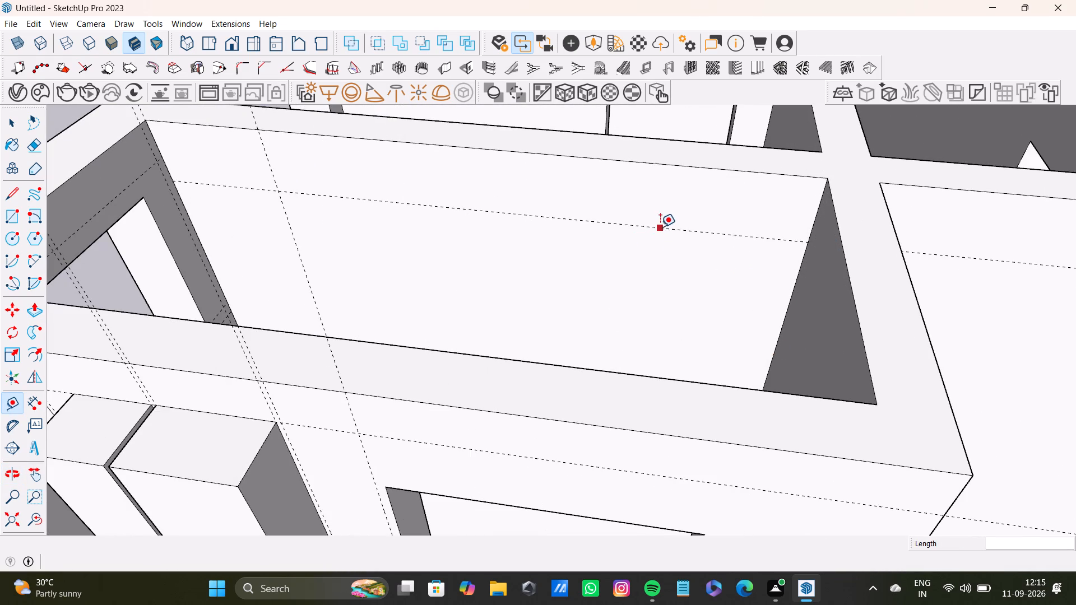
pyautogui.click(665, 232)
pyautogui.scroll(-3, 669, 309)
pyautogui.moveTo(688, 320); pyautogui.dragTo(632, 389, button='middle')
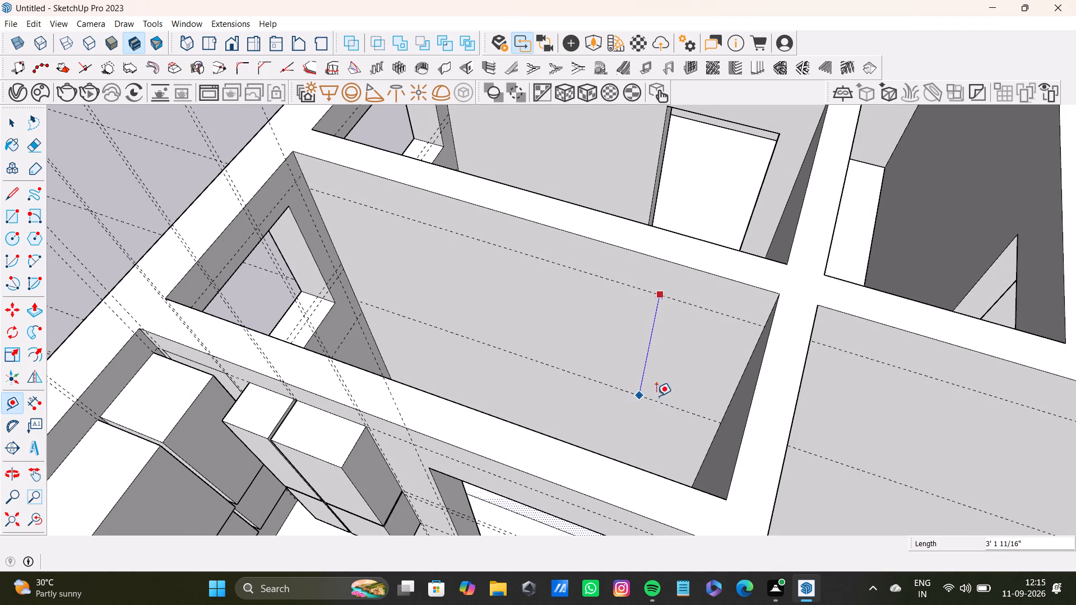
pyautogui.moveTo(667, 394); pyautogui.dragTo(704, 442, button='middle')
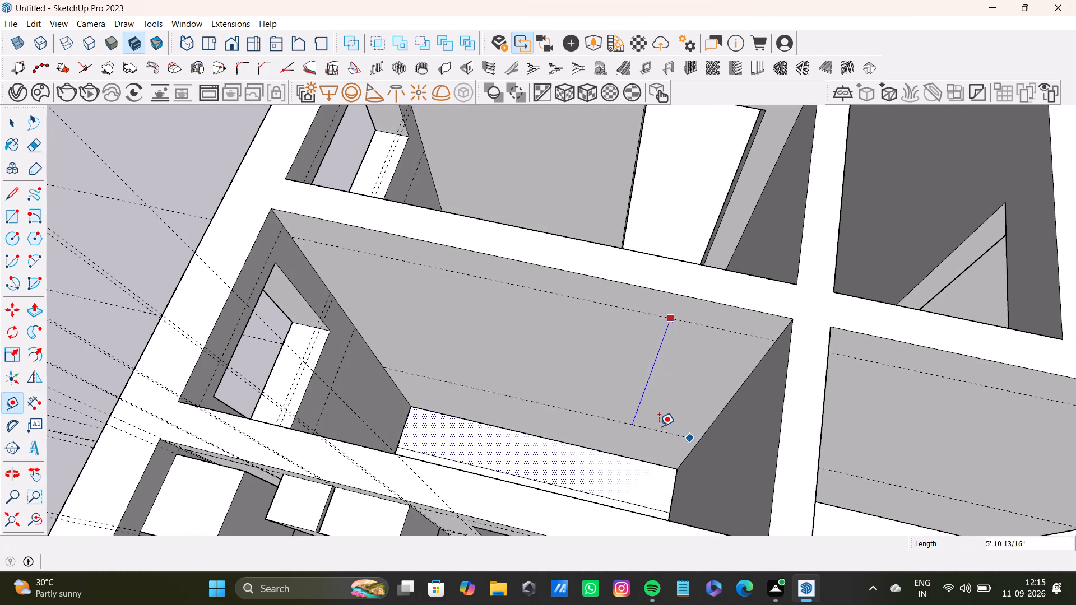
pyautogui.moveTo(655, 388); pyautogui.dragTo(537, 317, button='middle')
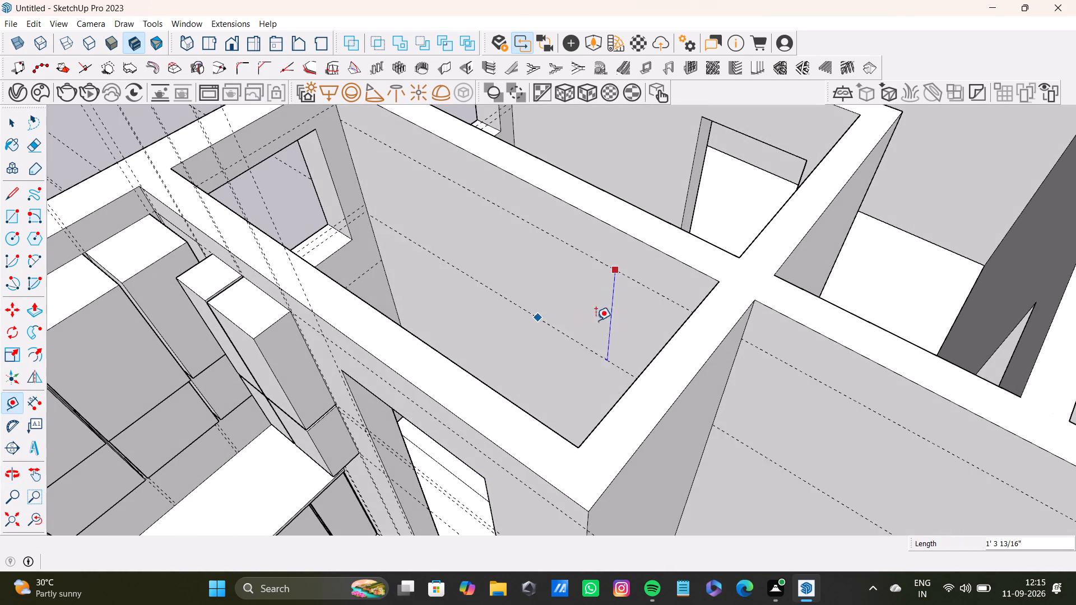
pyautogui.press('Up')
pyautogui.moveTo(583, 366); pyautogui.dragTo(534, 386, button='middle')
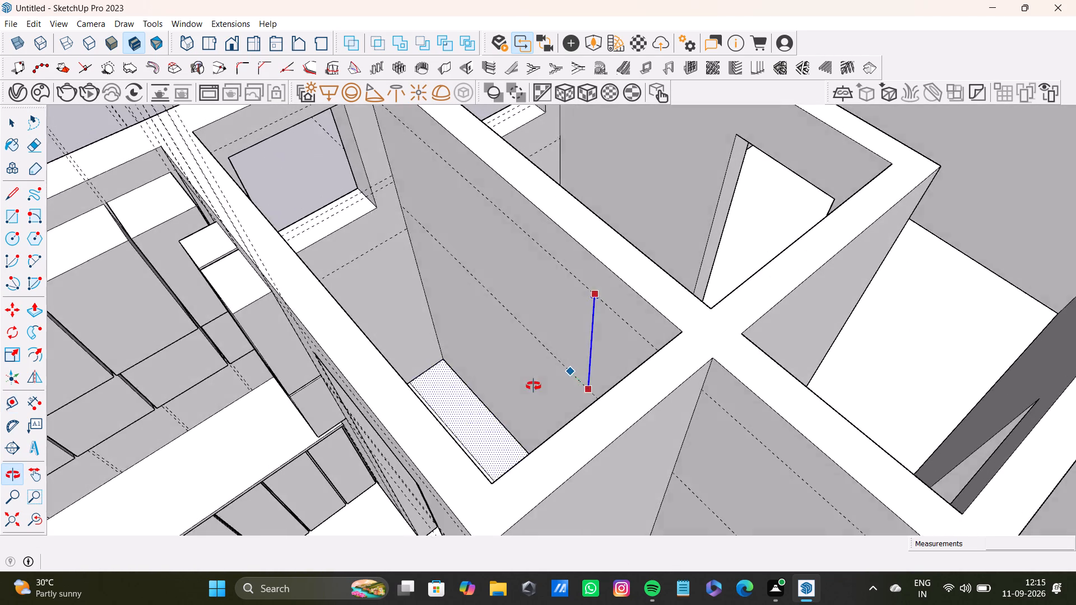
pyautogui.moveTo(534, 386); pyautogui.dragTo(737, 193, button='middle')
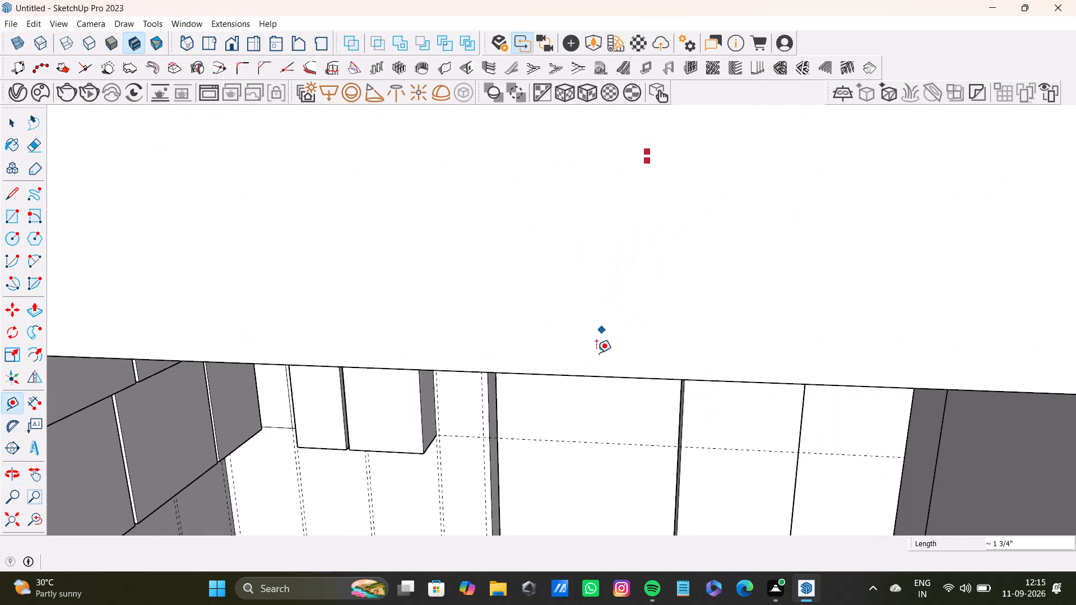
pyautogui.moveTo(567, 416); pyautogui.dragTo(595, 394, button='middle')
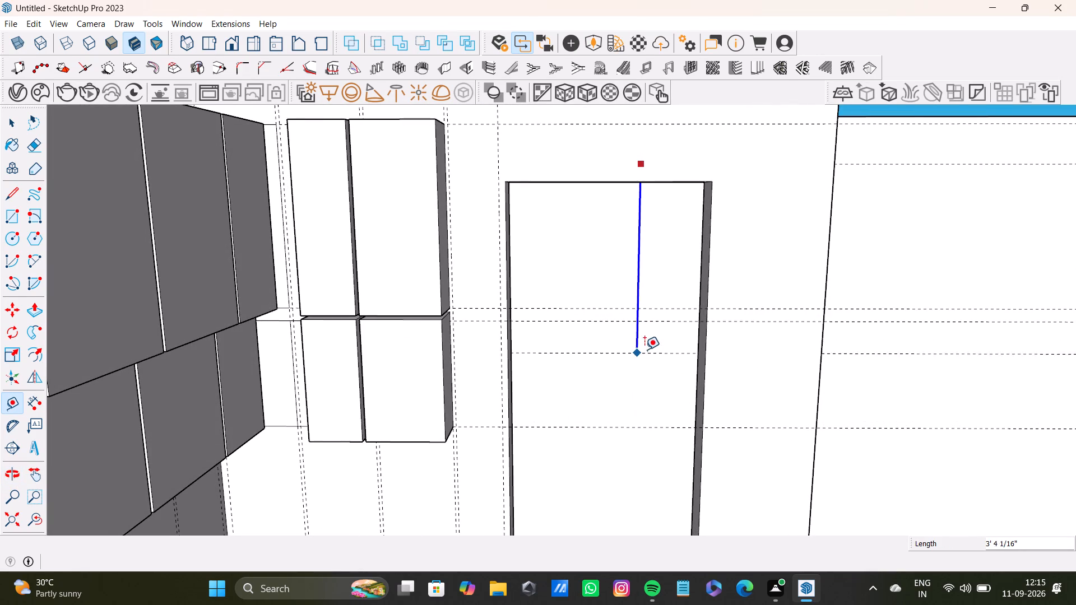
pyautogui.click(648, 347)
# Place a vertical guide on the far long wall 1'6" from its window-side corner.
pyautogui.scroll(-4, 622, 357)
pyautogui.moveTo(614, 336); pyautogui.dragTo(586, 558, button='middle')
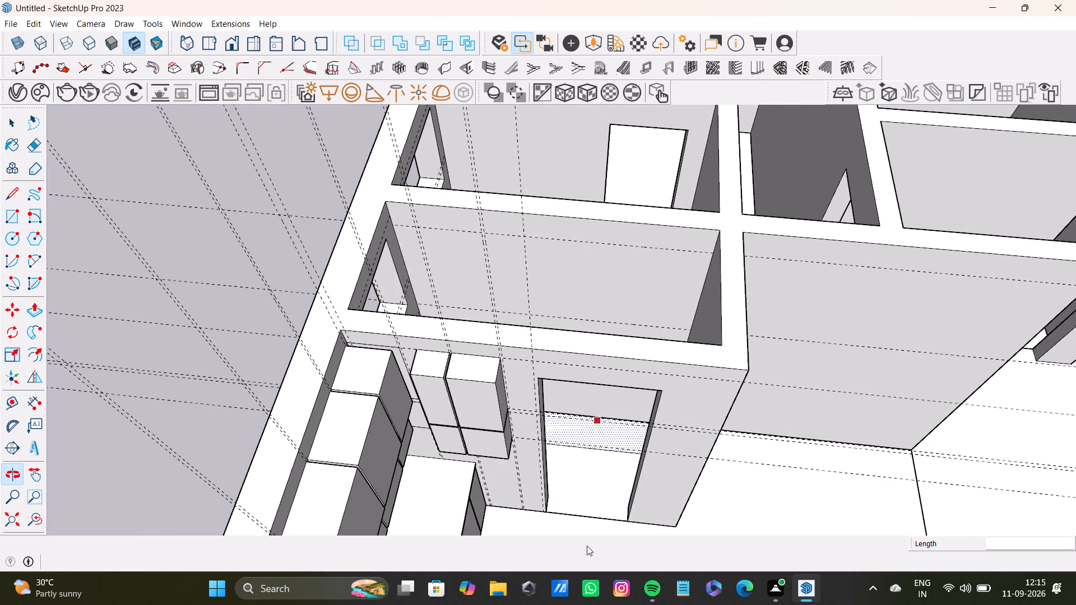
pyautogui.scroll(4, 582, 369)
pyautogui.keyDown('shift'); pyautogui.moveTo(582, 366); pyautogui.dragTo(542, 559, button='middle'); pyautogui.keyUp('shift')
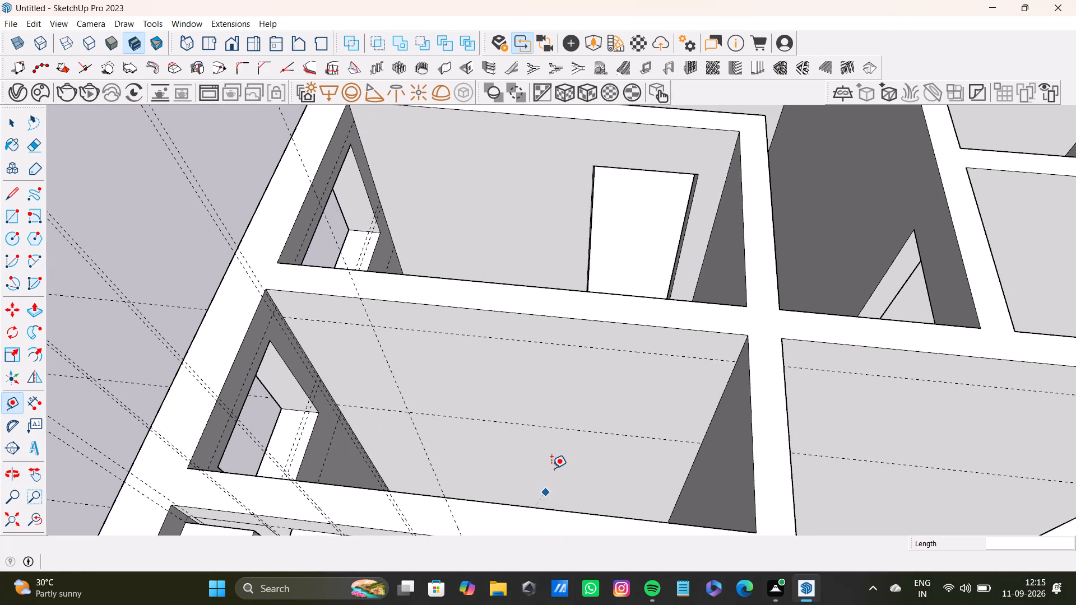
pyautogui.keyDown('shift'); pyautogui.moveTo(556, 452); pyautogui.dragTo(559, 399, button='middle'); pyautogui.keyUp('shift')
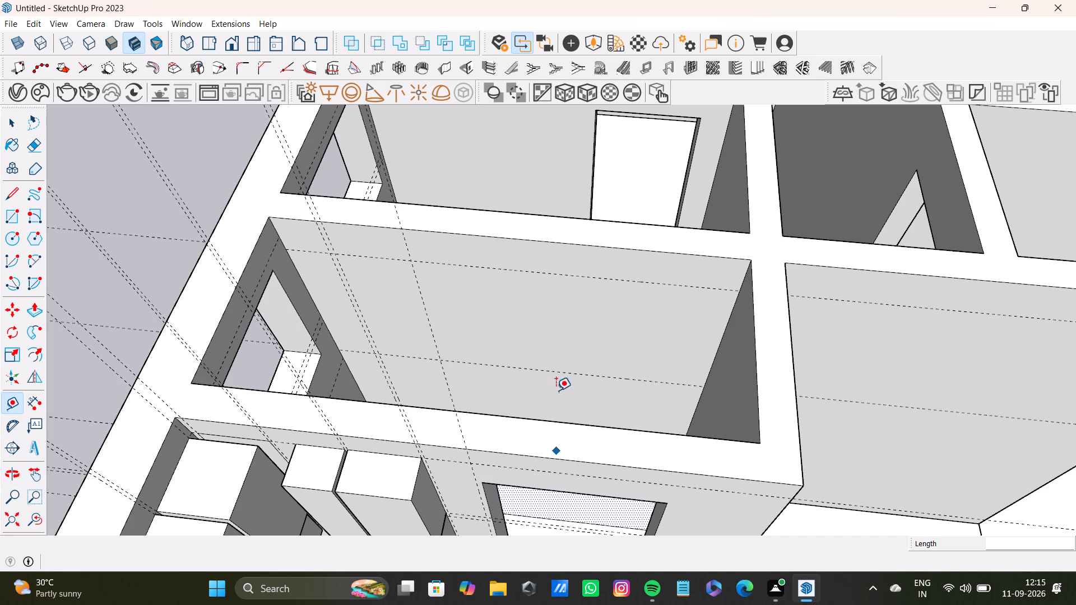
pyautogui.keyDown('shift'); pyautogui.moveTo(555, 383); pyautogui.dragTo(565, 332, button='middle'); pyautogui.keyUp('shift')
pyautogui.moveTo(565, 343); pyautogui.dragTo(597, 401, button='middle')
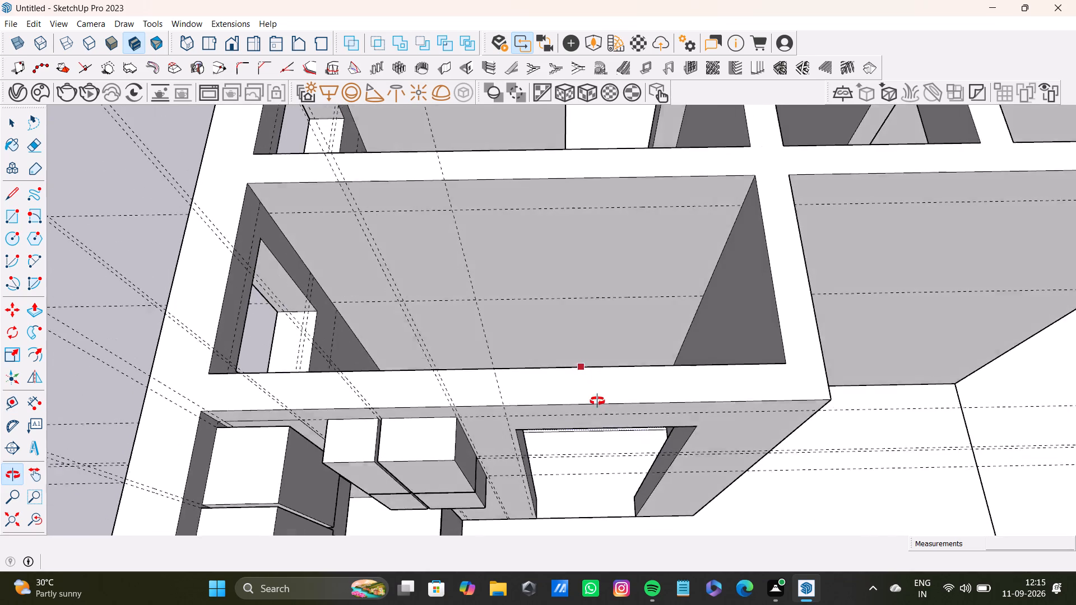
pyautogui.moveTo(597, 401); pyautogui.dragTo(513, 418, button='middle')
pyautogui.scroll(2, 381, 253)
pyautogui.keyDown('shift'); pyautogui.moveTo(382, 246); pyautogui.dragTo(379, 317, button='middle'); pyautogui.keyUp('shift')
pyautogui.moveTo(377, 319); pyautogui.dragTo(404, 302, button='middle')
pyautogui.scroll(2, 333, 280)
pyautogui.click(353, 282)
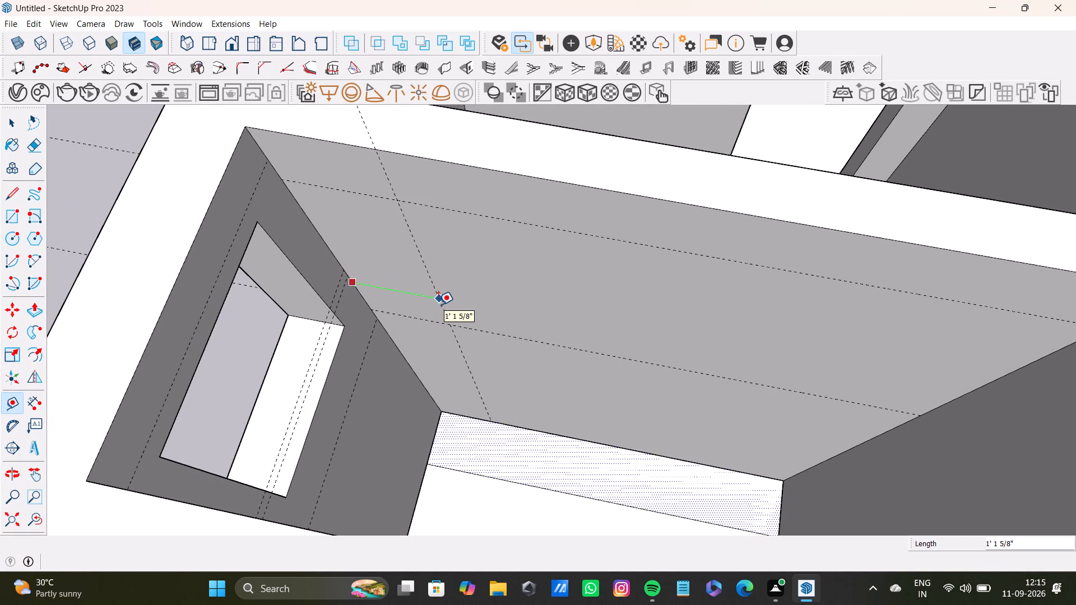
pyautogui.scroll(-3, 438, 305)
pyautogui.moveTo(454, 314); pyautogui.dragTo(547, 295, button='middle')
pyautogui.moveTo(450, 318); pyautogui.dragTo(479, 324, button='middle')
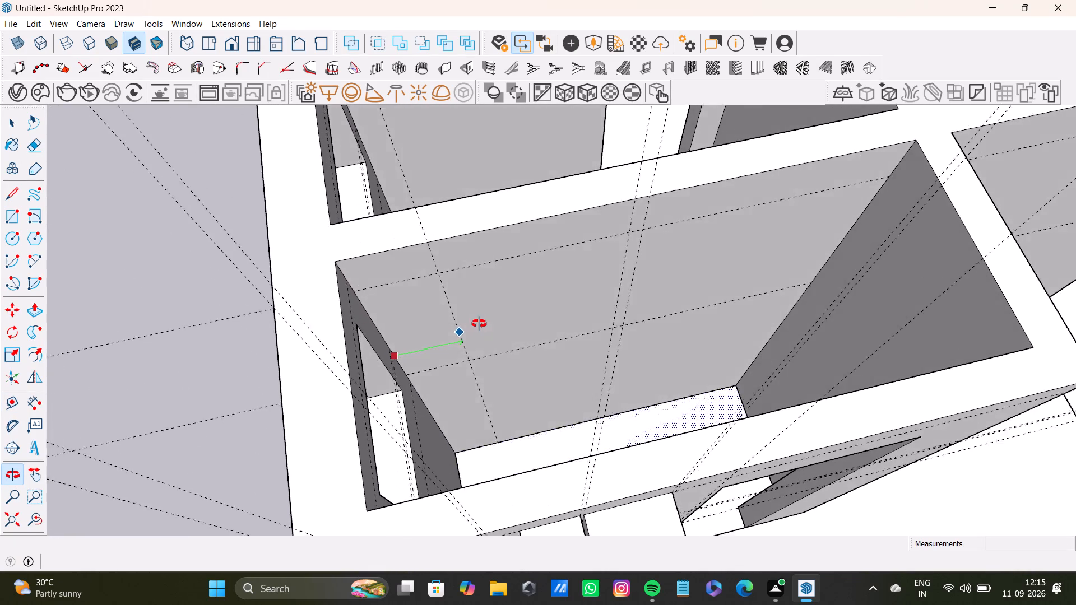
pyautogui.moveTo(479, 324); pyautogui.dragTo(471, 323, button='middle')
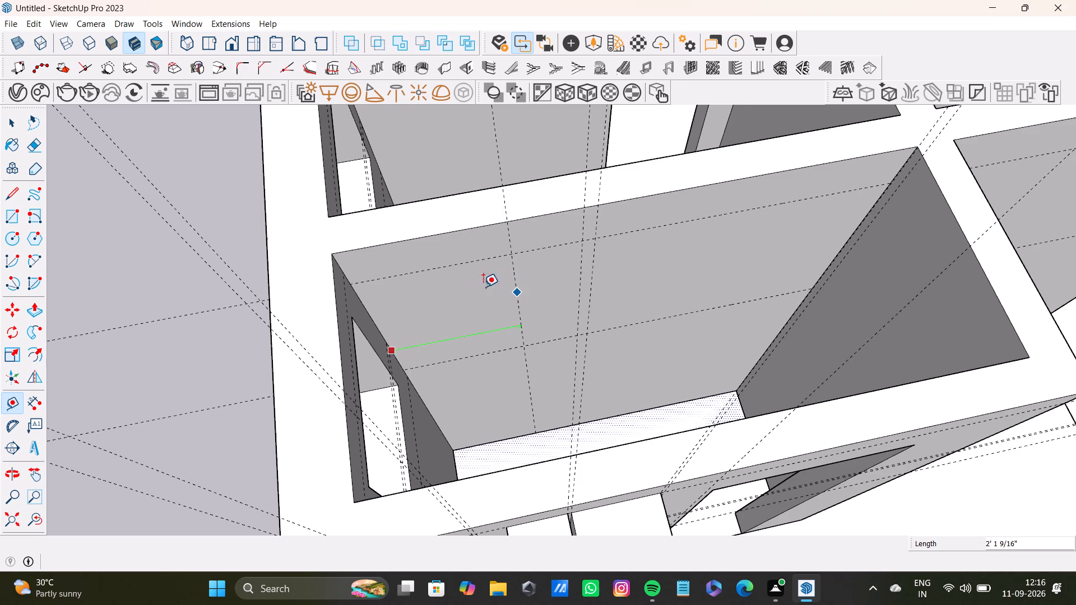
pyautogui.scroll(-6, 490, 307)
pyautogui.moveTo(510, 344); pyautogui.dragTo(384, 398, button='middle')
pyautogui.scroll(4, 464, 352)
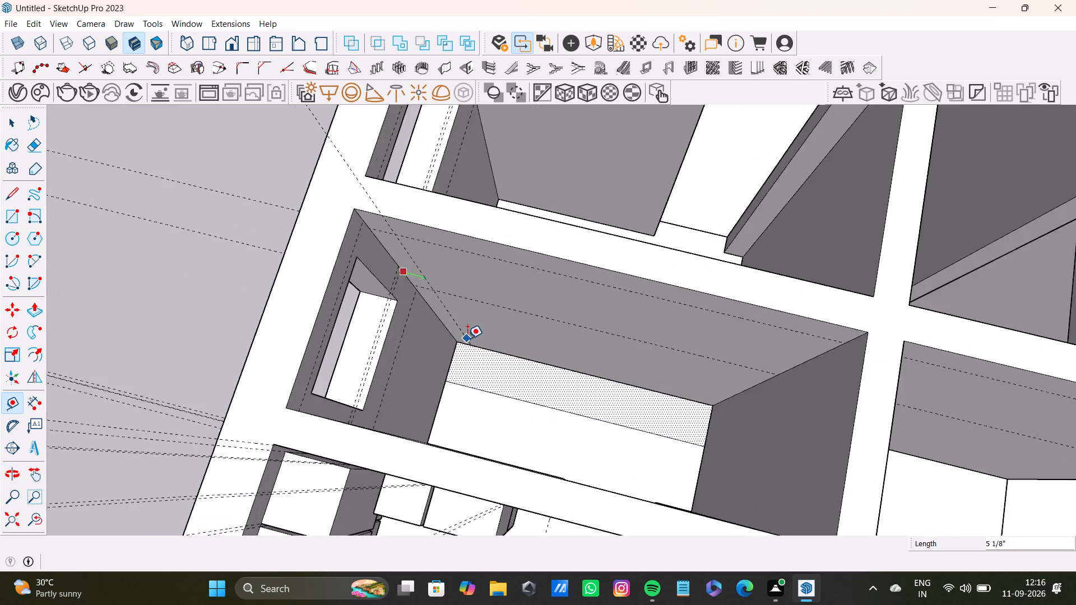
pyautogui.scroll(2, 467, 338)
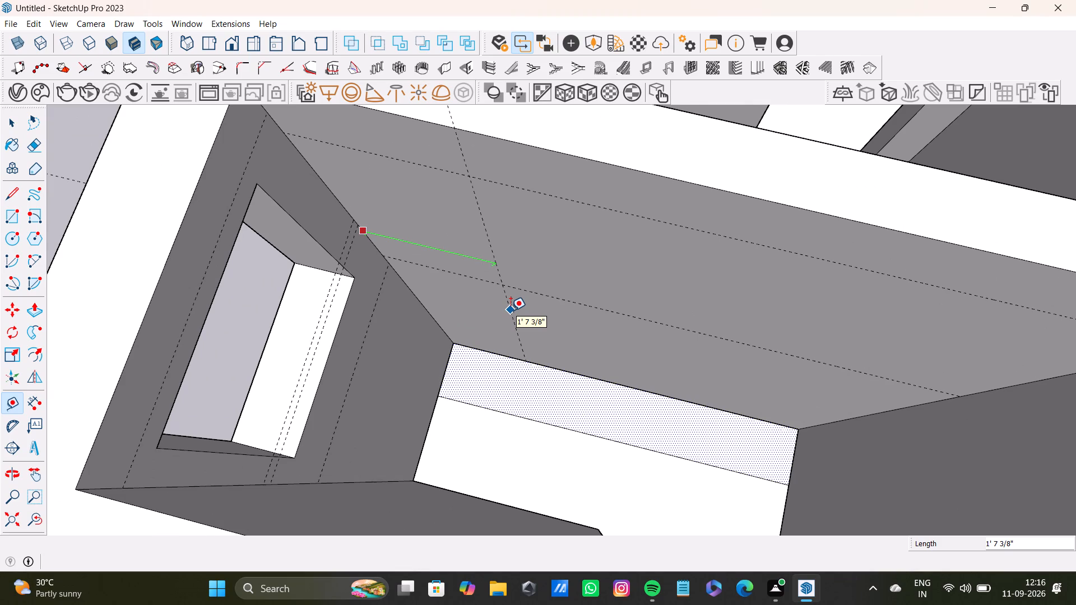
pyautogui.scroll(-3, 511, 310)
pyautogui.keyDown('shift'); pyautogui.moveTo(508, 312); pyautogui.dragTo(496, 310, button='middle'); pyautogui.keyUp('shift')
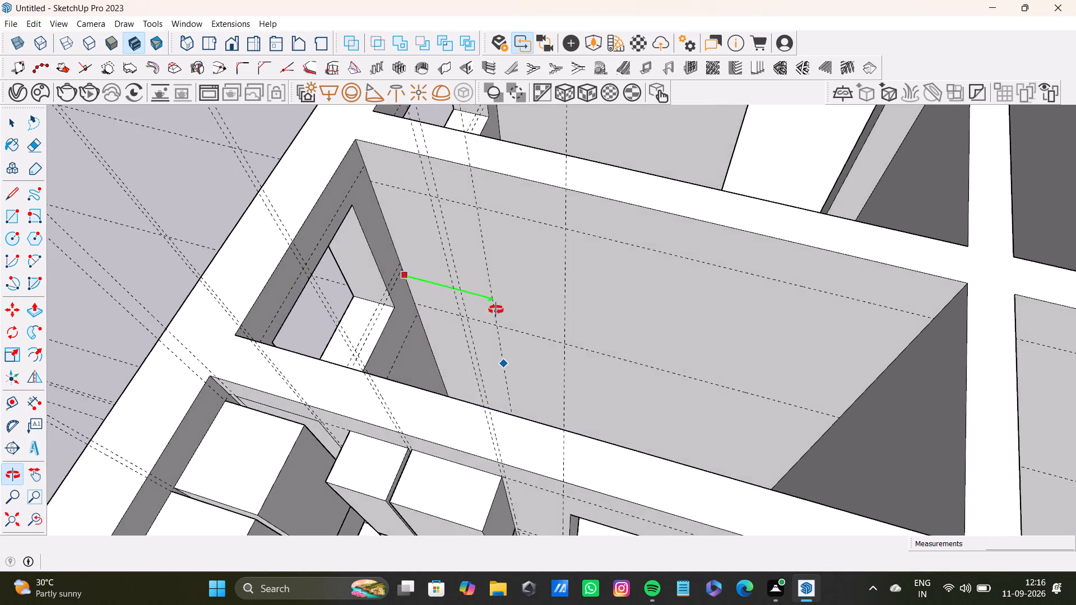
pyautogui.keyDown('shift'); pyautogui.moveTo(496, 310); pyautogui.dragTo(462, 305, button='middle'); pyautogui.keyUp('shift')
pyautogui.scroll(-3, 467, 303)
pyautogui.moveTo(499, 297); pyautogui.dragTo(531, 290, button='middle')
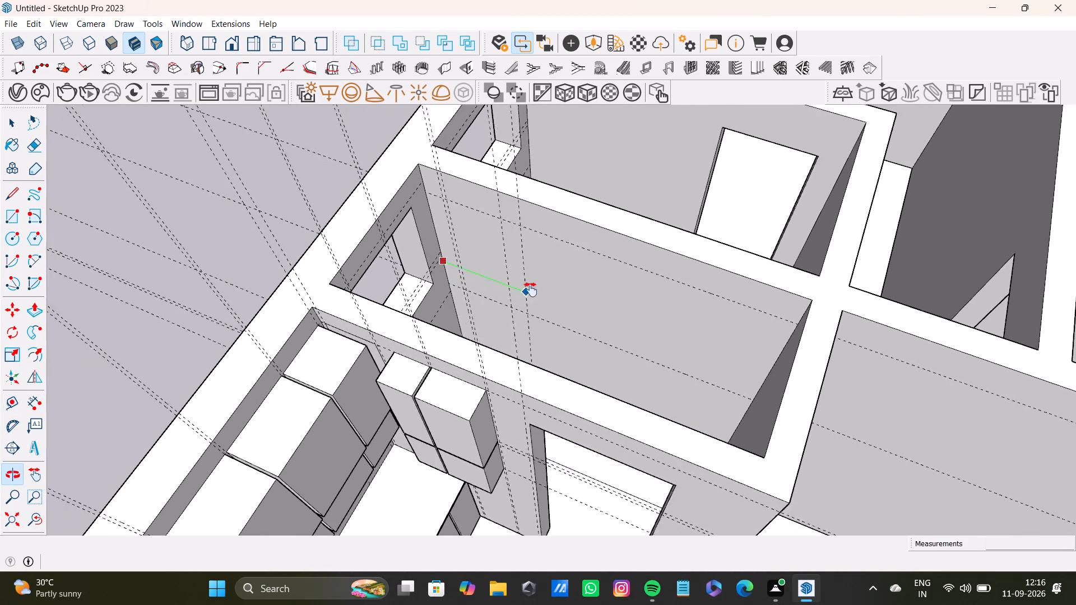
pyautogui.moveTo(531, 290); pyautogui.dragTo(627, 322, button='middle')
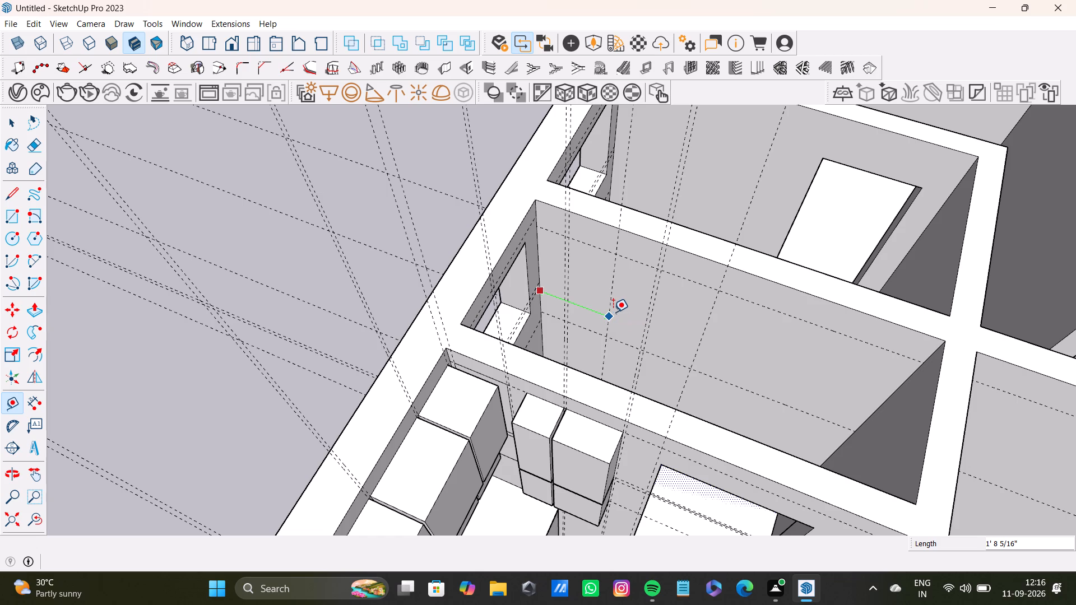
pyautogui.press('1')
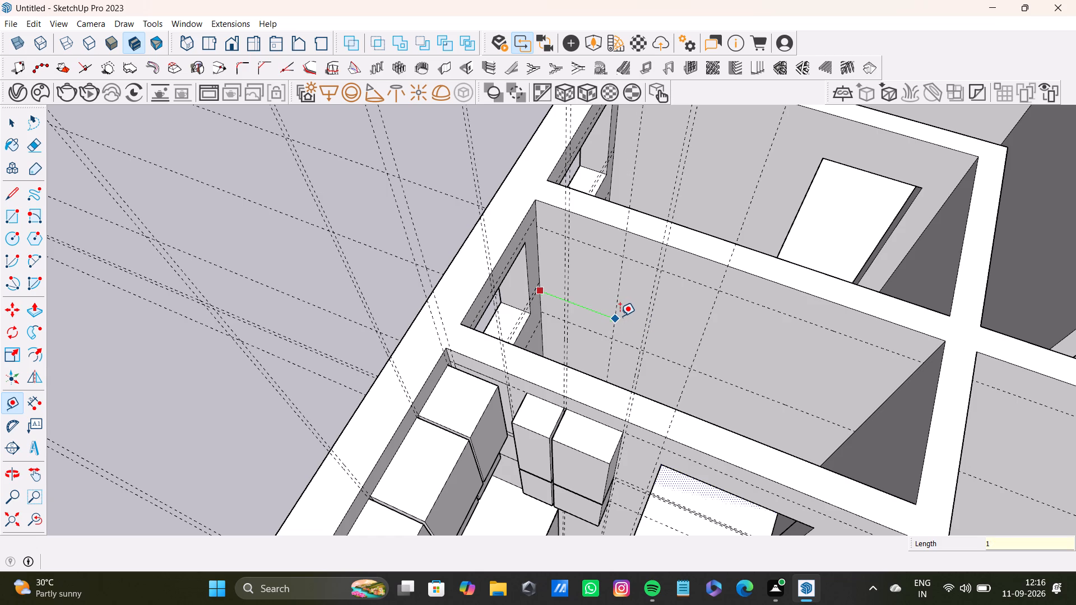
pyautogui.write("'6")
pyautogui.hotkey('shift', '"')
pyautogui.press('Return')
# Place a vertical guide on the same wall 0.5" from the window-side corner.
pyautogui.scroll(8, 525, 264)
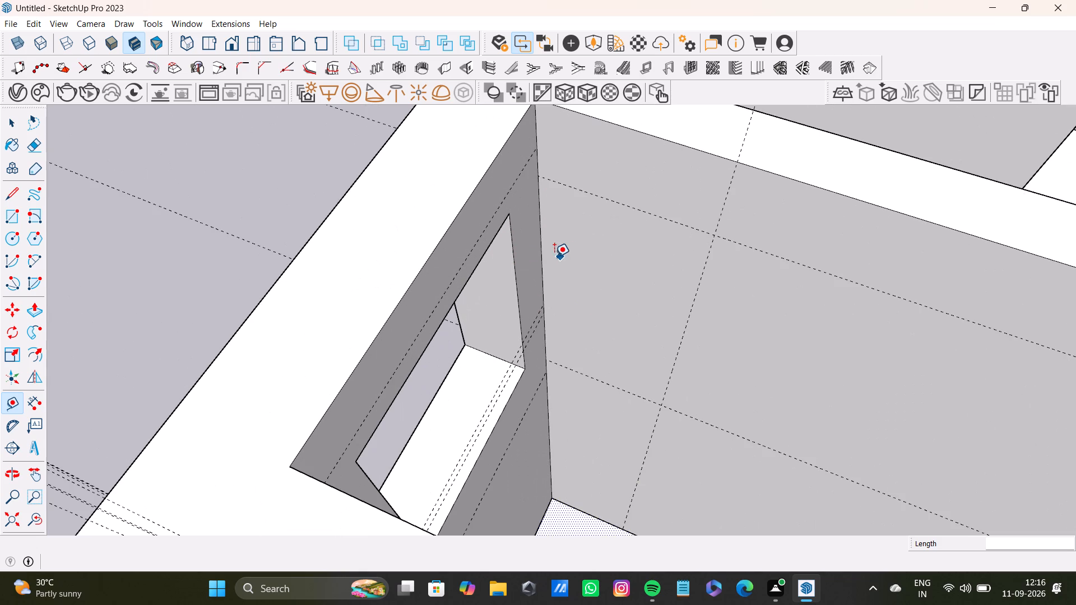
pyautogui.moveTo(544, 273); pyautogui.dragTo(550, 273)
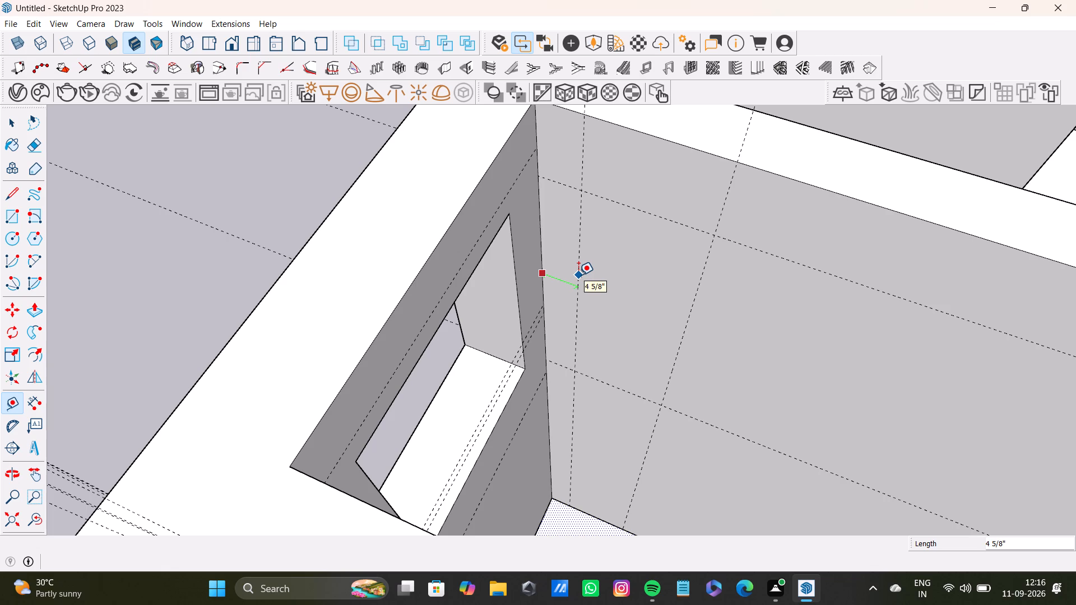
pyautogui.write('0.')
pyautogui.write('5"')
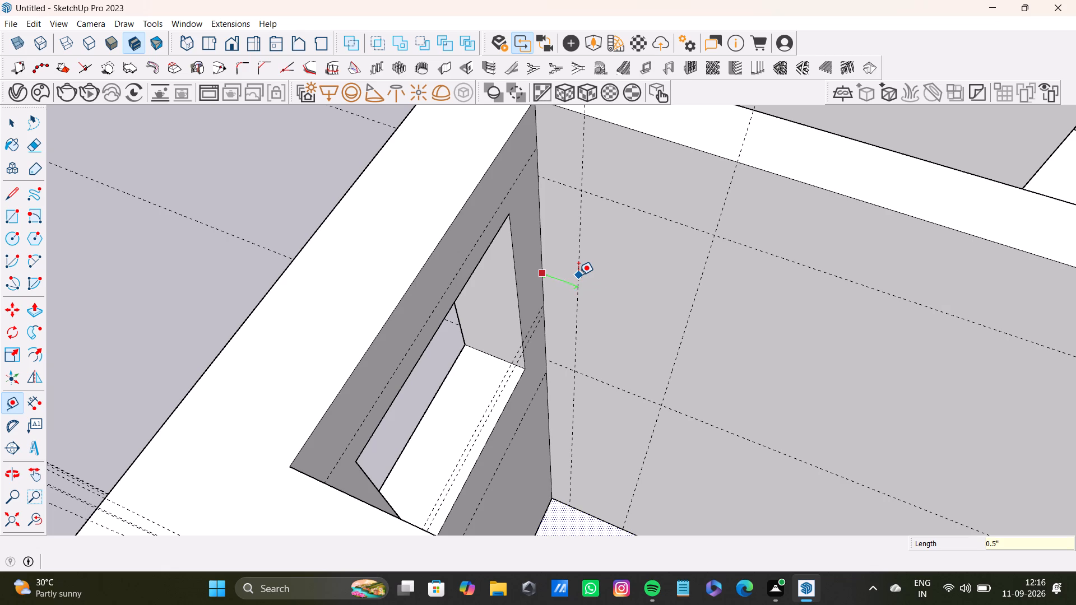
pyautogui.press('Return')
# Place another vertical guide 0.5" beyond the 1'6" guide, on the side away from the window-side corner.
pyautogui.scroll(-4, 649, 229)
pyautogui.keyDown('shift'); pyautogui.moveTo(665, 247); pyautogui.dragTo(414, 220, button='middle'); pyautogui.keyUp('shift')
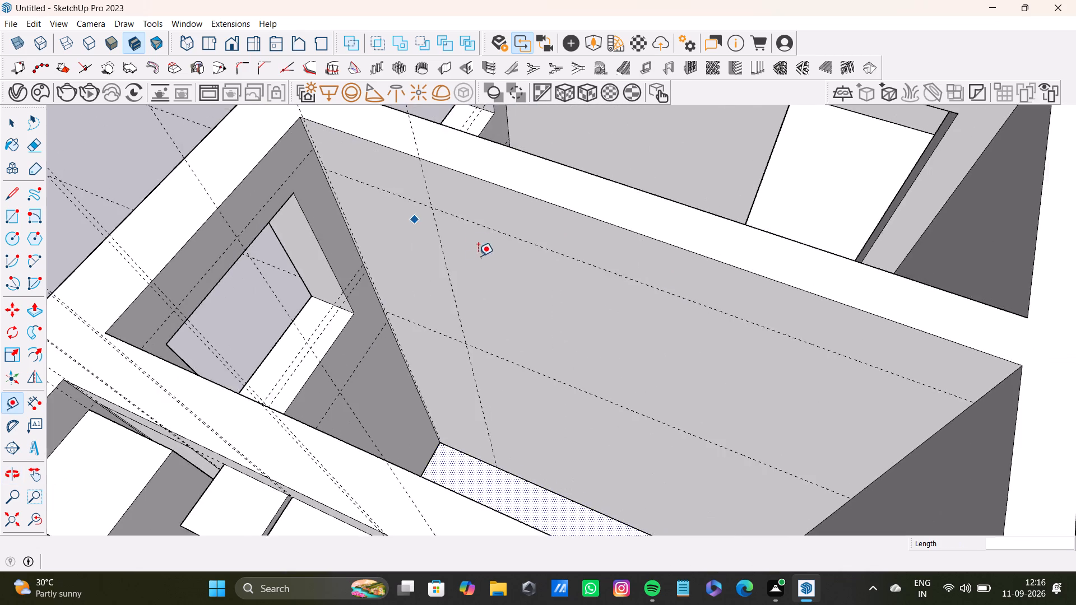
pyautogui.scroll(3, 480, 260)
pyautogui.moveTo(488, 275); pyautogui.dragTo(534, 258, button='middle')
pyautogui.moveTo(438, 289); pyautogui.dragTo(453, 290)
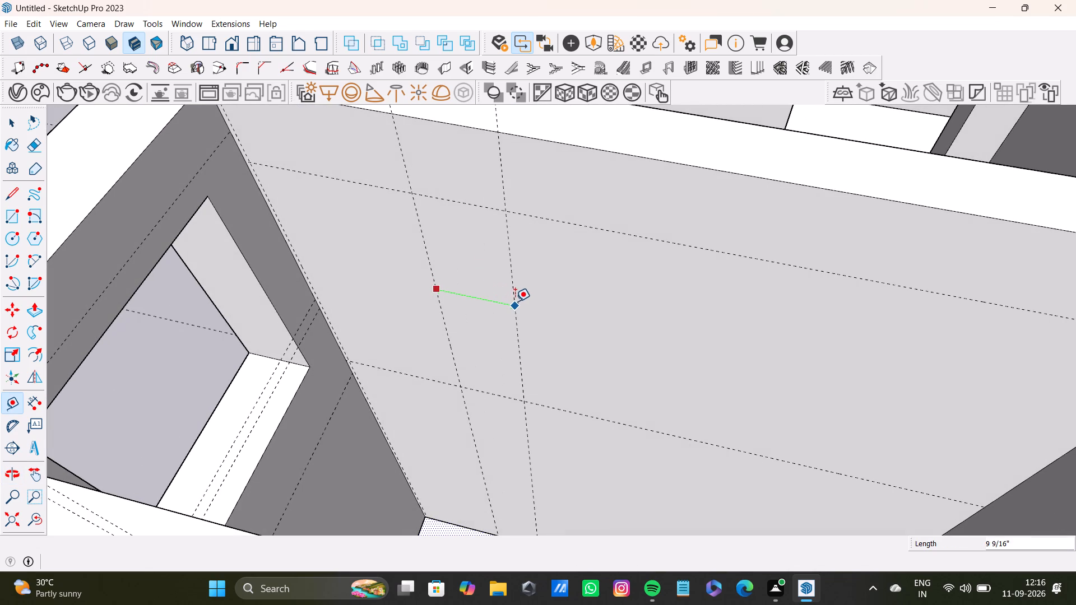
pyautogui.write('0.')
pyautogui.write('5"')
pyautogui.press('Return')
pyautogui.scroll(5, 441, 314)
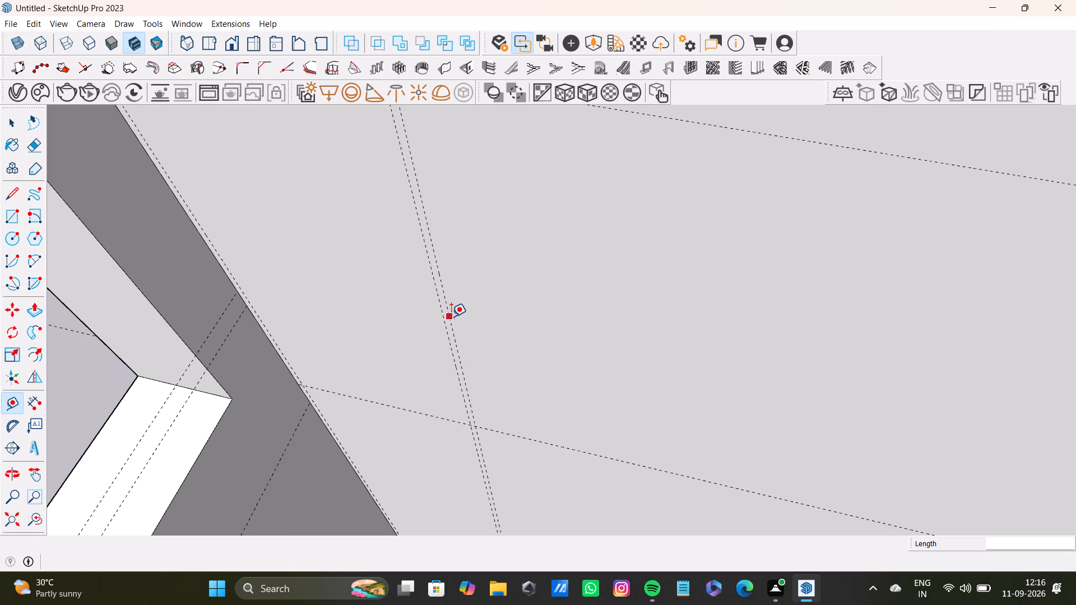
# Continue along the far long wall with a vertical guide 1'6" beyond the last one and another 0.5" past it.
pyautogui.click(451, 317)
pyautogui.write("1'")
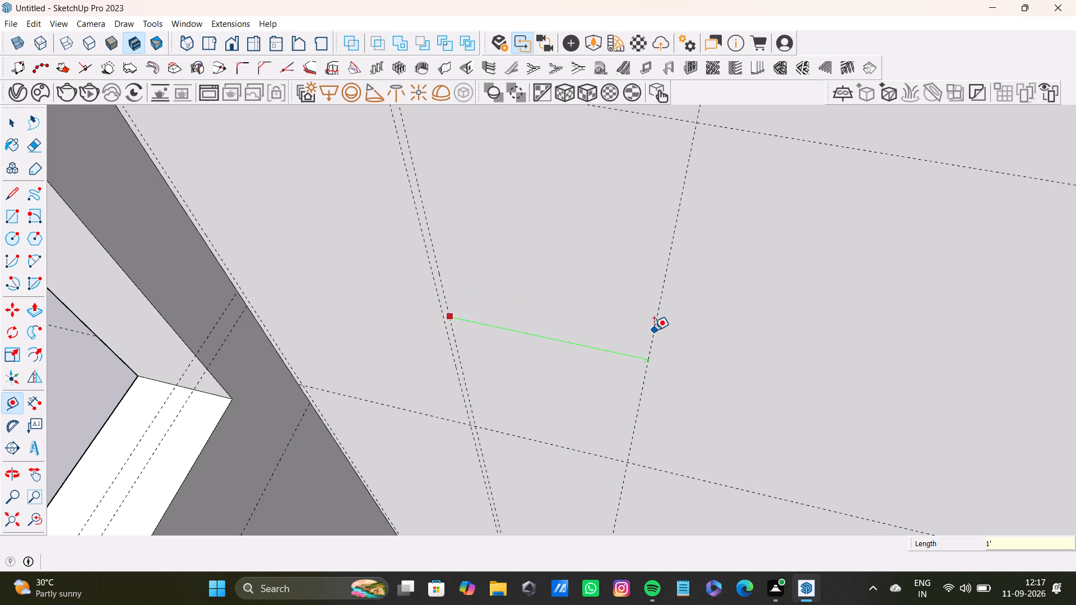
pyautogui.write('6"')
pyautogui.press('Return')
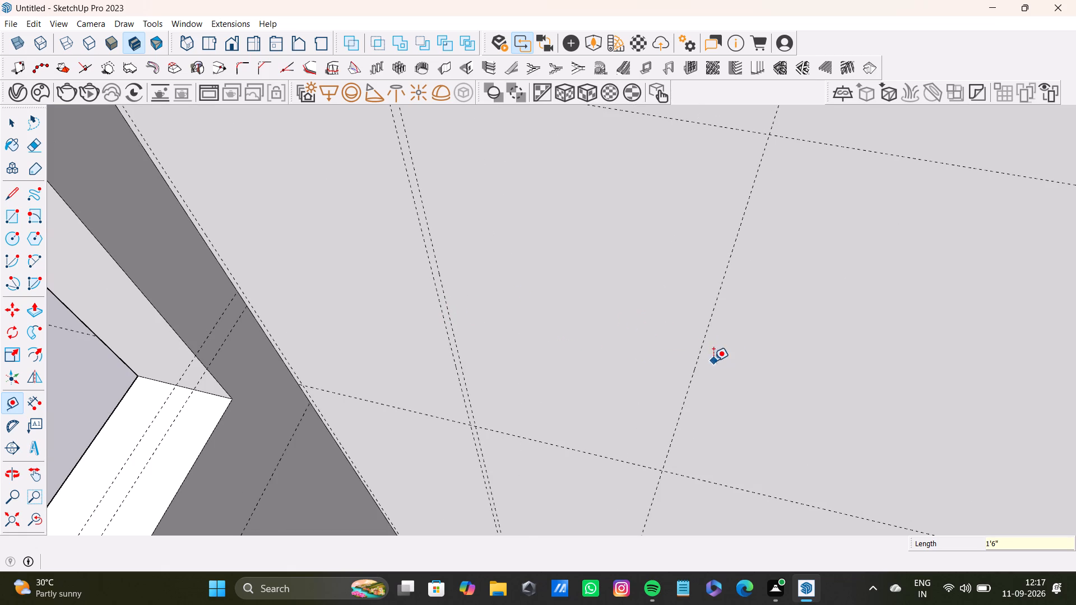
pyautogui.moveTo(698, 362); pyautogui.dragTo(704, 362)
pyautogui.press('0')
pyautogui.write('.5"')
pyautogui.press('Return')
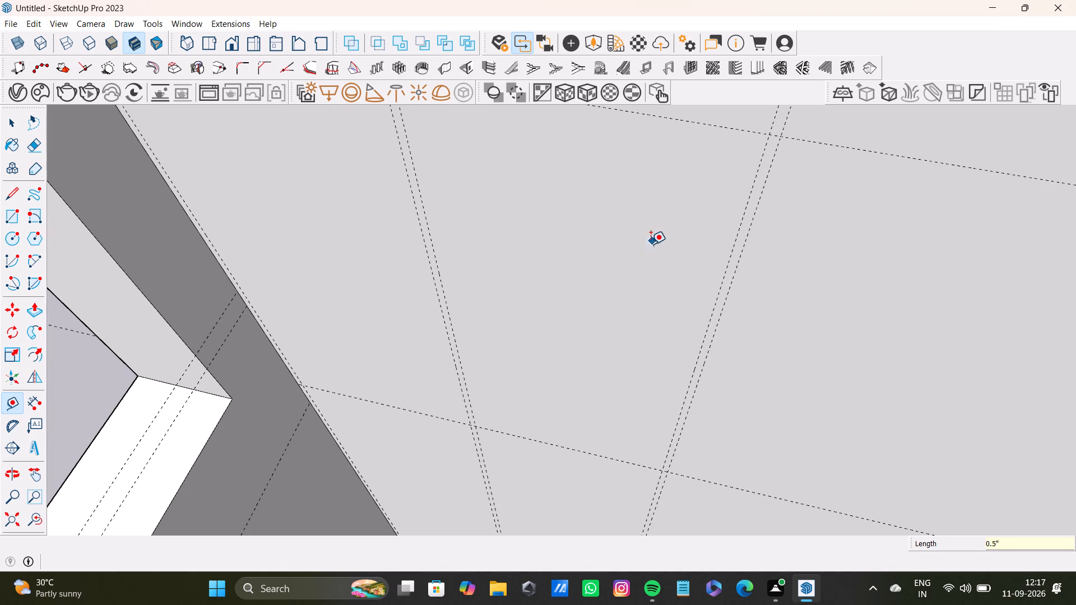
# Add the next pair of vertical guides on that wall, one 1'6" beyond the previous pair and one 0.5" further.
pyautogui.scroll(-5, 650, 246)
pyautogui.keyDown('shift'); pyautogui.moveTo(721, 282); pyautogui.dragTo(630, 290, button='middle'); pyautogui.keyUp('shift')
pyautogui.scroll(4, 623, 292)
pyautogui.click(601, 301)
pyautogui.scroll(-4, 801, 398)
pyautogui.keyDown('shift'); pyautogui.moveTo(845, 406); pyautogui.dragTo(620, 280, button='middle'); pyautogui.keyUp('shift')
pyautogui.write('1\'6"')
pyautogui.press('Return')
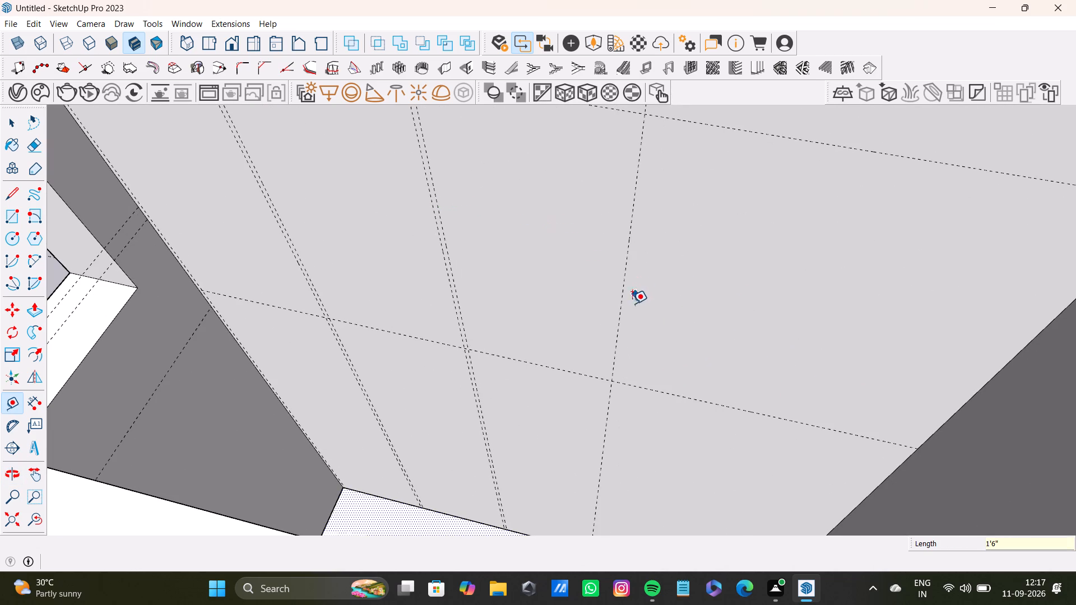
pyautogui.click(622, 304)
pyautogui.write('0.')
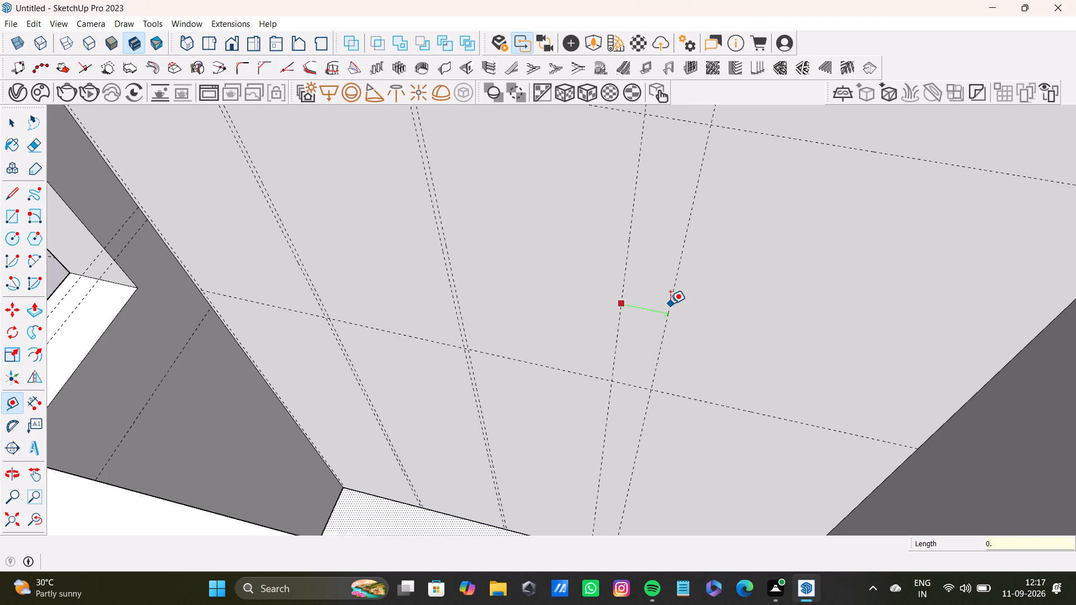
pyautogui.write('5"')
pyautogui.press('Return')
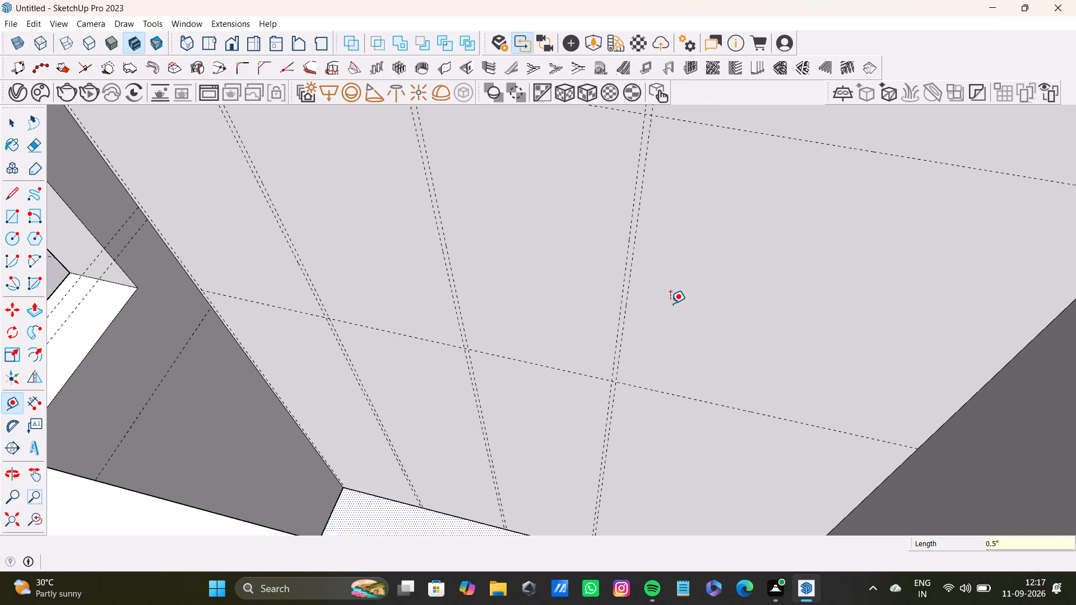
# Add a further pair of vertical guides on the wall, 1'6" beyond the previous pair and another 0.5" past that.
pyautogui.click(630, 301)
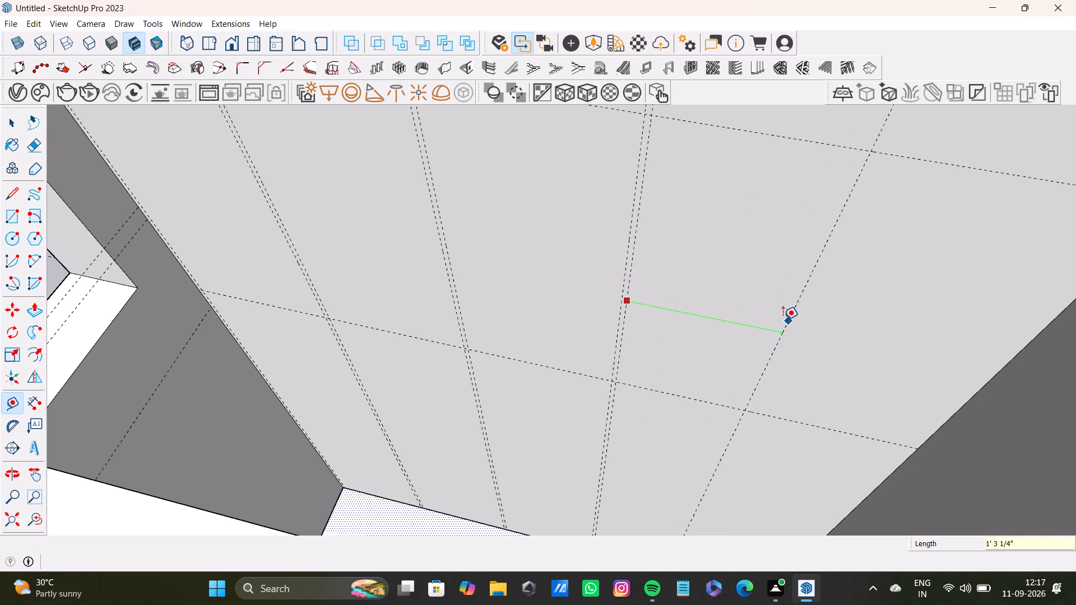
pyautogui.press('1')
pyautogui.press("'")
pyautogui.write('6"')
pyautogui.press('Return')
pyautogui.click(813, 335)
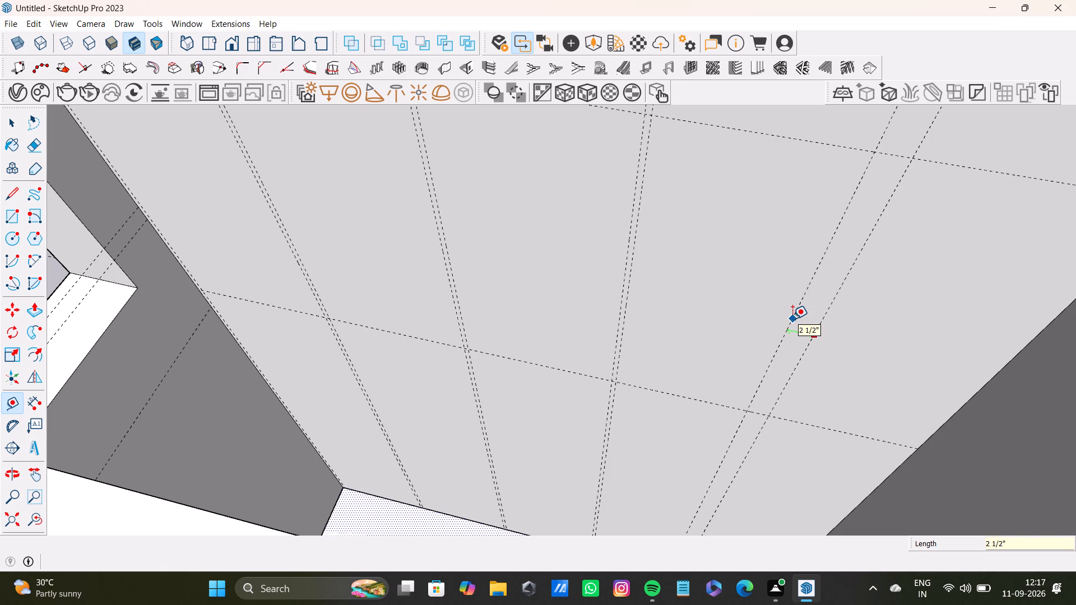
pyautogui.write('0.5"')
pyautogui.press('Return')
# Place a vertical guide on the same wall 0.5" in from the corner opposite the window side.
pyautogui.scroll(-5, 773, 329)
pyautogui.keyDown('shift'); pyautogui.moveTo(819, 325); pyautogui.dragTo(740, 342, button='middle'); pyautogui.keyUp('shift')
pyautogui.scroll(3, 751, 338)
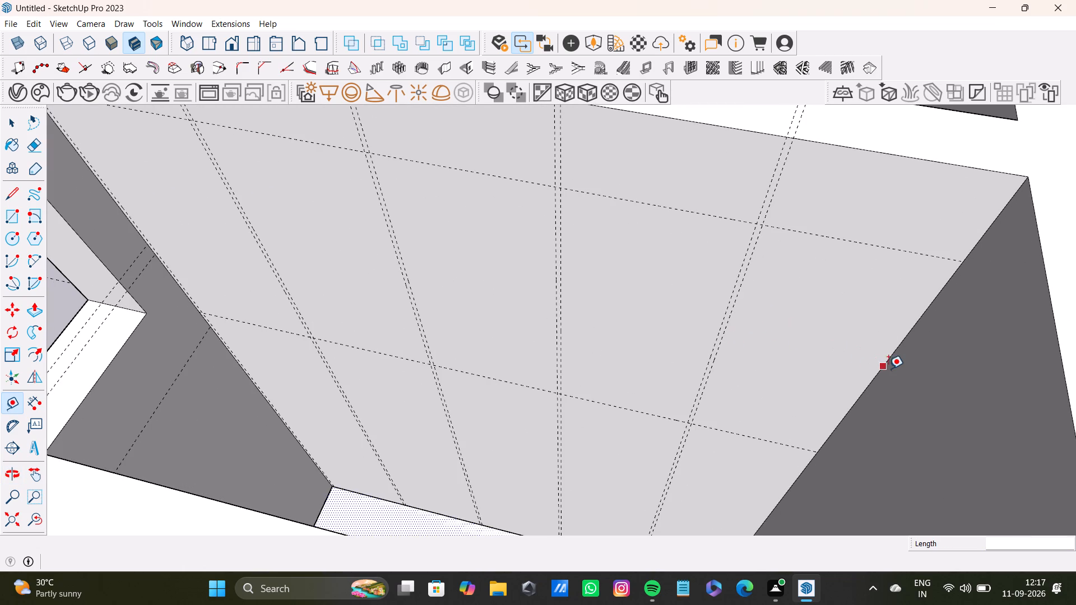
pyautogui.moveTo(885, 366); pyautogui.dragTo(880, 364)
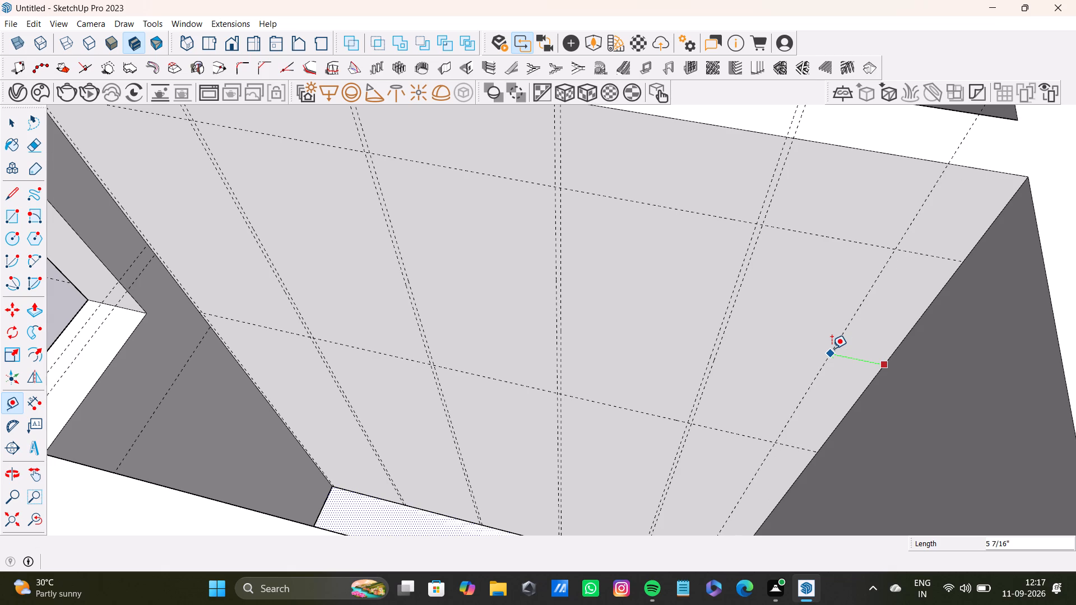
pyautogui.press('1')
pyautogui.press('BackSpace')
pyautogui.write('0.5')
pyautogui.hotkey('shift', '"')
pyautogui.press('Return')
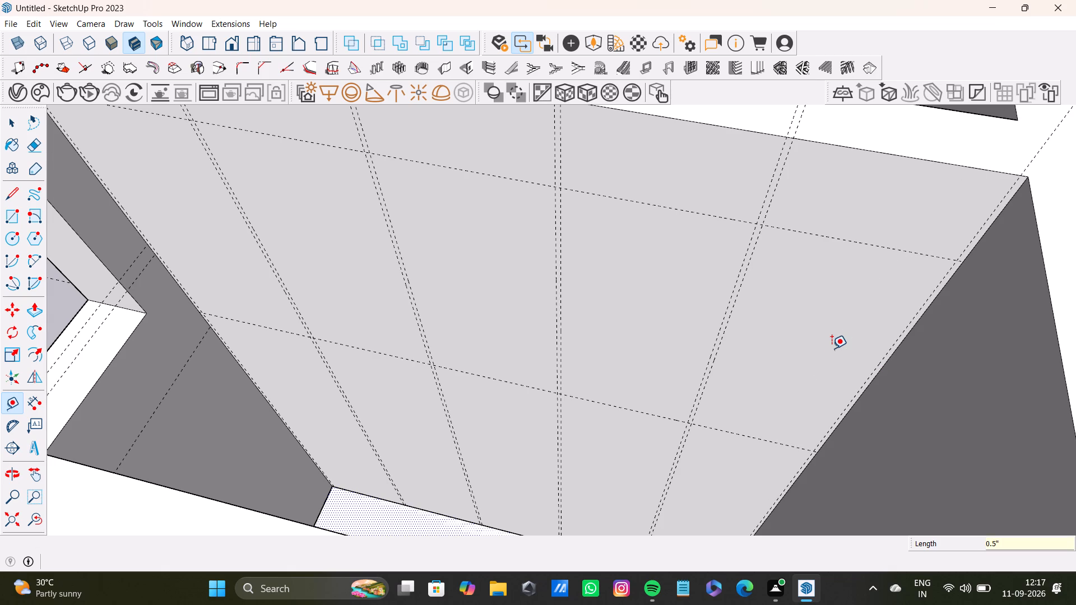
pyautogui.press('space')
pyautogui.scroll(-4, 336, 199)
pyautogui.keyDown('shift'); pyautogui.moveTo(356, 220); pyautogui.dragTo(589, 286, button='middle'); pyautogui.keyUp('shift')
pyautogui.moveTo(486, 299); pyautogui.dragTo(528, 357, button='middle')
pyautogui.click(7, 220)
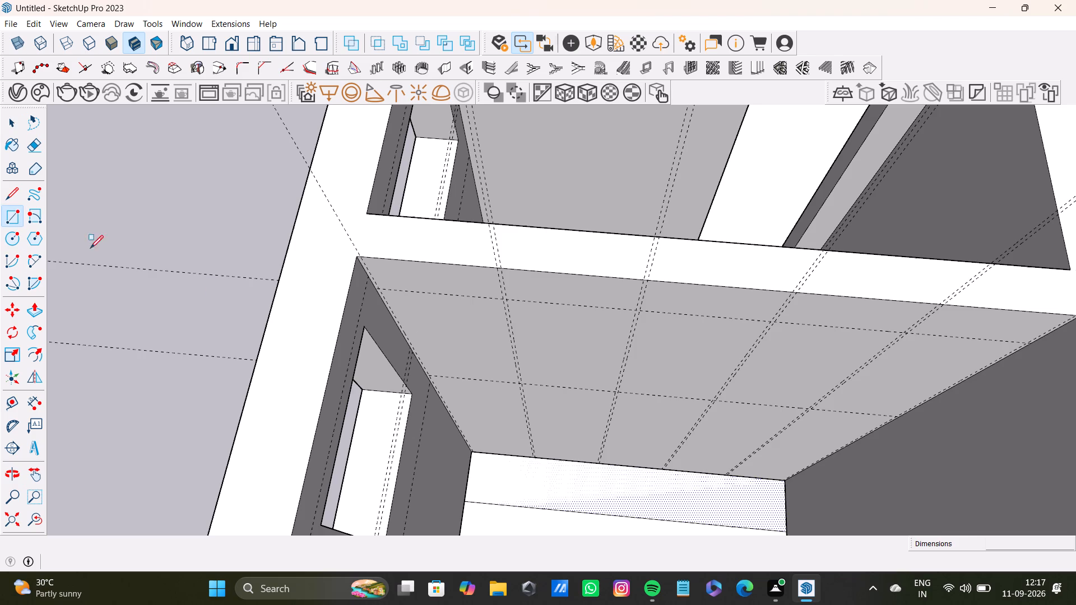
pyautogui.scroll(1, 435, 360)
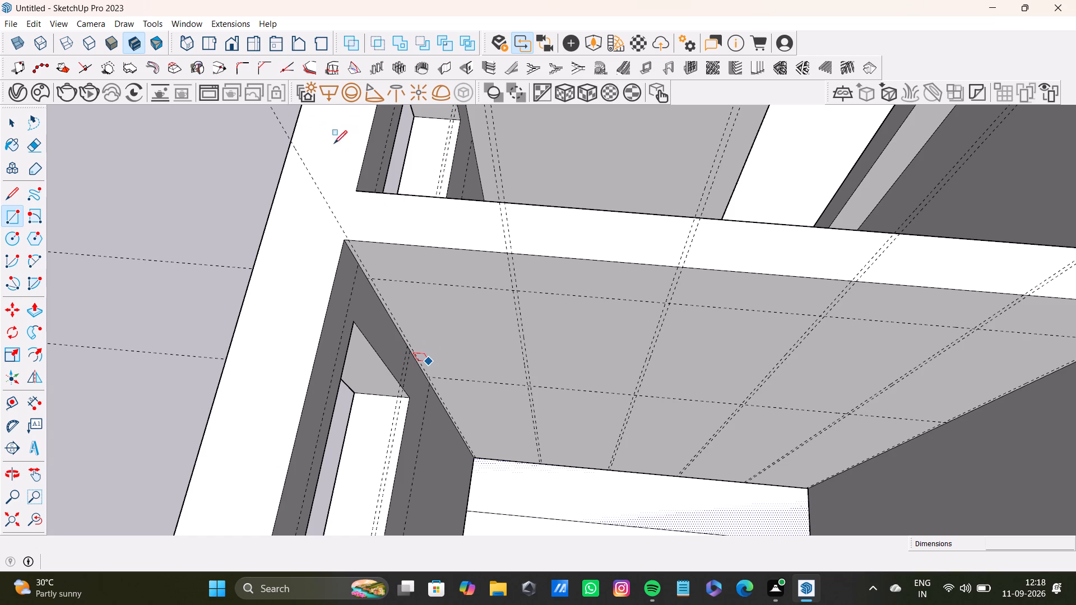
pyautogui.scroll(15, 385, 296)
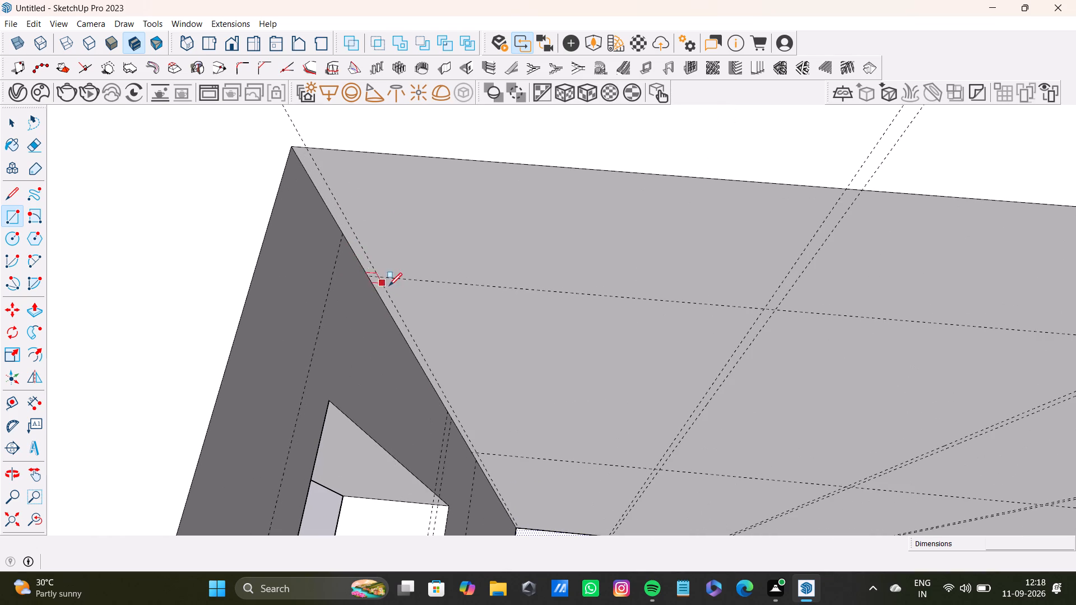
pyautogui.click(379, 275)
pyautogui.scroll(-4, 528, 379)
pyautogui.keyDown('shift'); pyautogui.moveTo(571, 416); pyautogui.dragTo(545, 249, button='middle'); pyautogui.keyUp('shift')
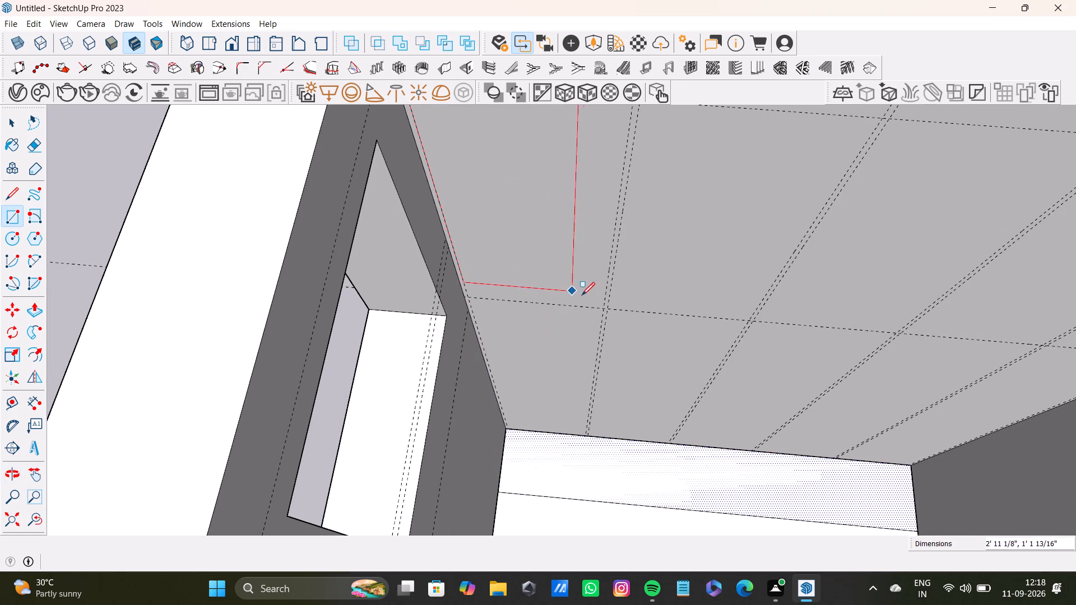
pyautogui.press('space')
# Place a horizontal guide 0.6" below the lower horizontal guide on the far long wall.
pyautogui.keyDown('shift'); pyautogui.moveTo(586, 288); pyautogui.dragTo(561, 339, button='middle'); pyautogui.keyUp('shift')
pyautogui.moveTo(555, 346); pyautogui.dragTo(558, 299, button='middle')
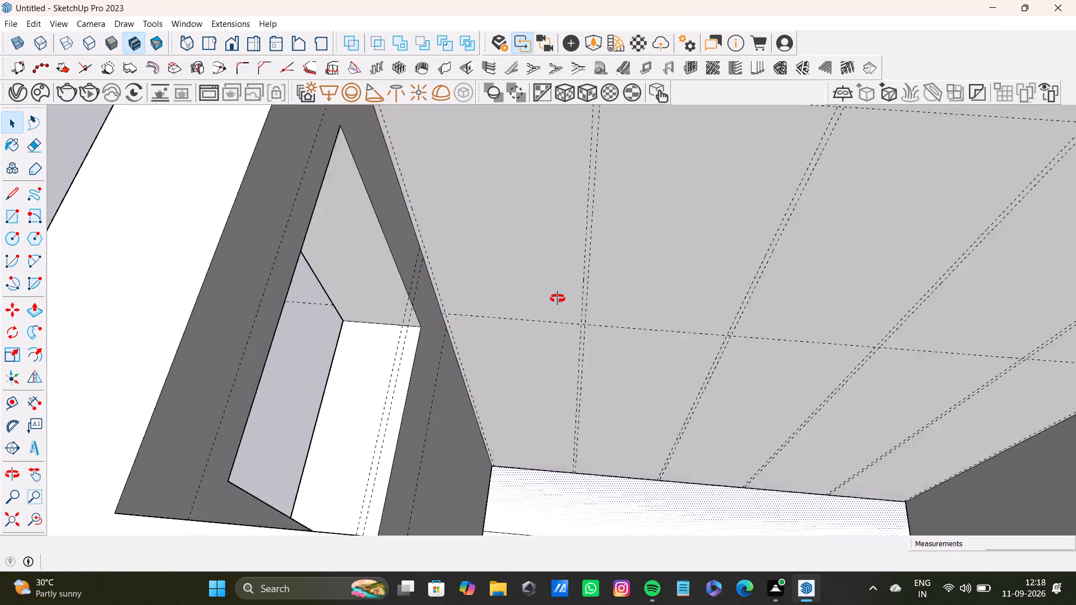
pyautogui.moveTo(558, 299); pyautogui.dragTo(500, 308, button='middle')
pyautogui.scroll(7, 502, 297)
pyautogui.press('t')
pyautogui.scroll(4, 504, 290)
pyautogui.click(530, 309)
pyautogui.moveTo(545, 356); pyautogui.dragTo(486, 240, button='middle')
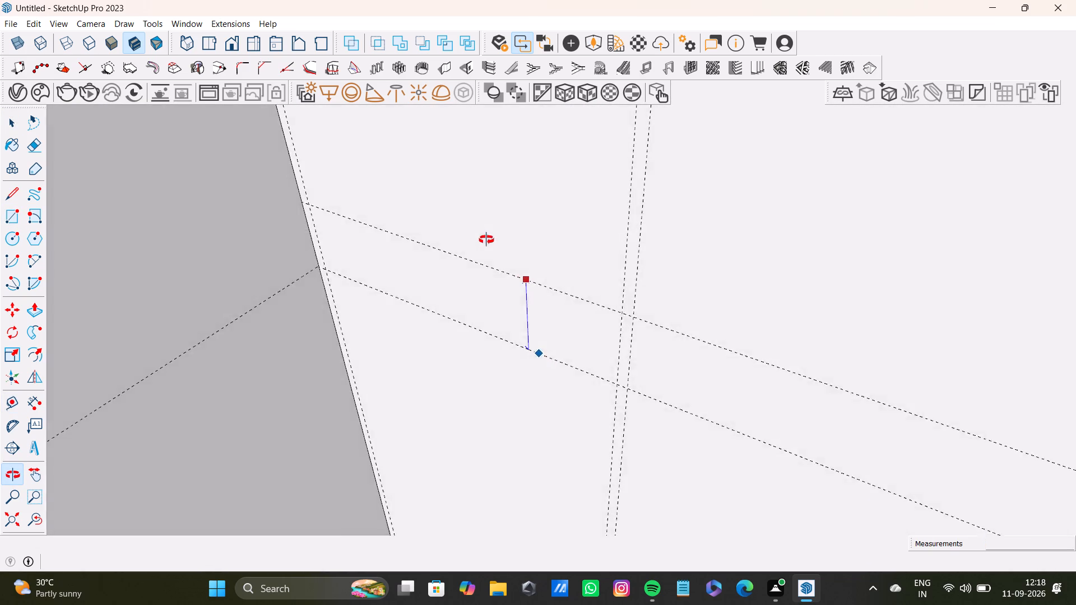
pyautogui.moveTo(486, 240); pyautogui.dragTo(493, 232, button='middle')
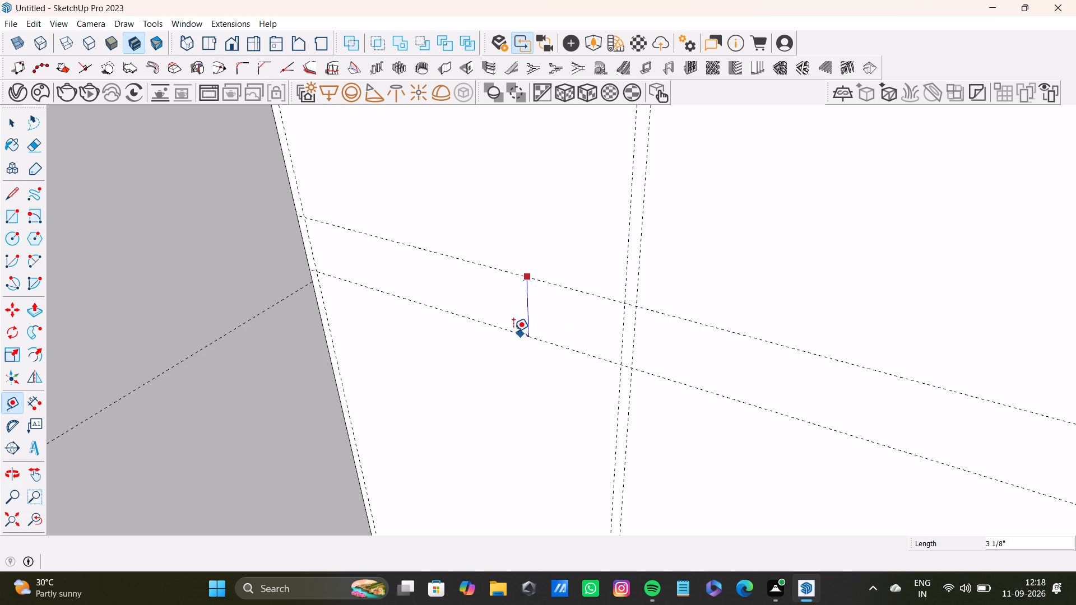
pyautogui.write('0.5')
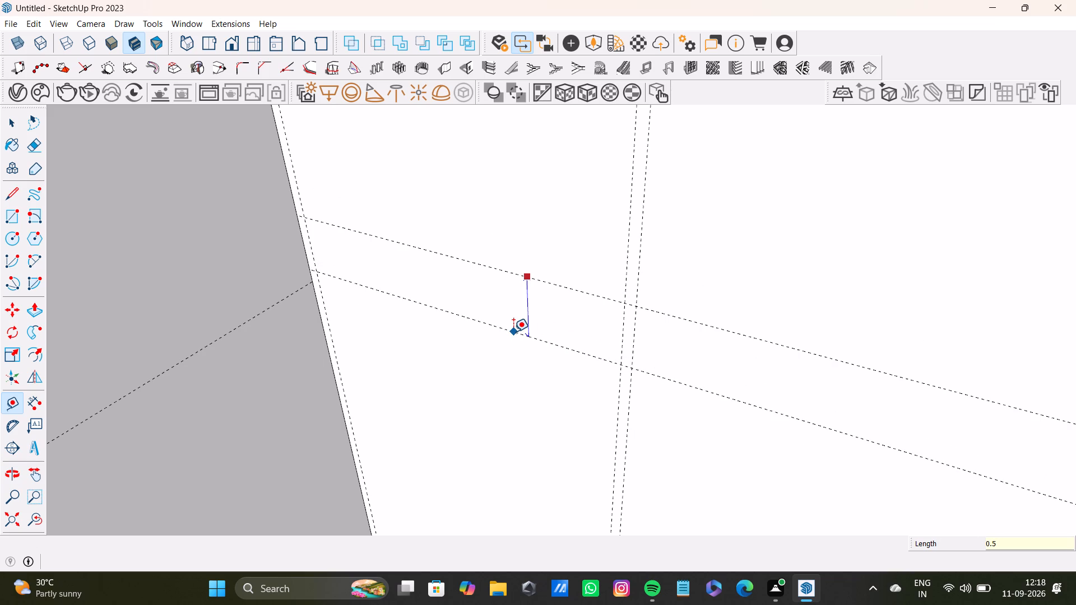
pyautogui.press('BackSpace')
pyautogui.press('6')
pyautogui.hotkey('shift', '"')
pyautogui.press('Return')
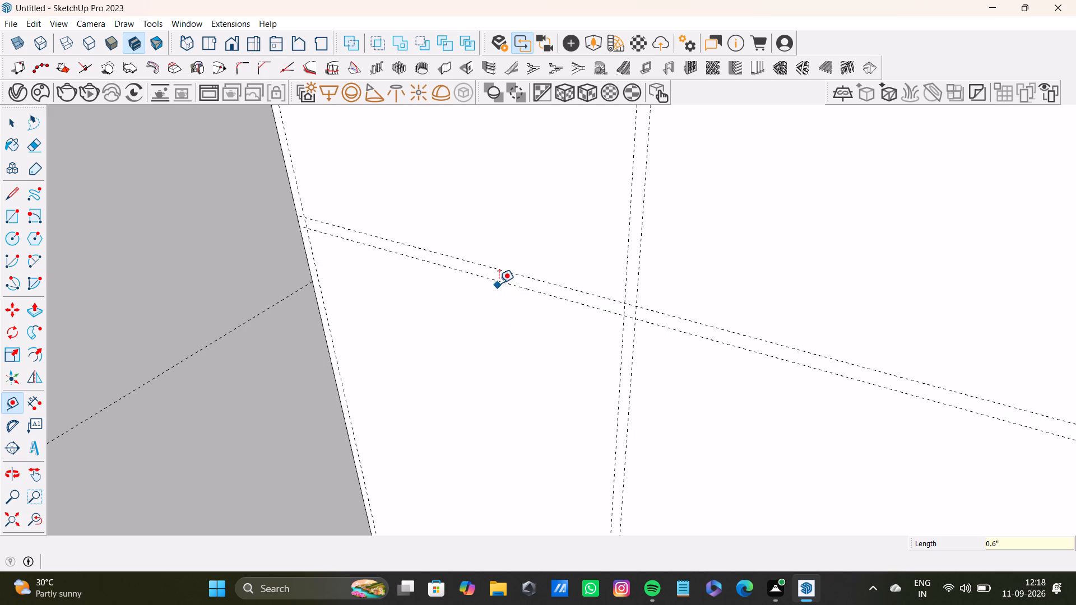
# Draw a rectangle about 3' 3 1/8" by 1' 5 1/2" between the guides in the wall's bay nearest the window-side corner.
pyautogui.scroll(-5, 439, 264)
pyautogui.moveTo(448, 263); pyautogui.dragTo(564, 493, button='middle')
pyautogui.scroll(-2, 523, 320)
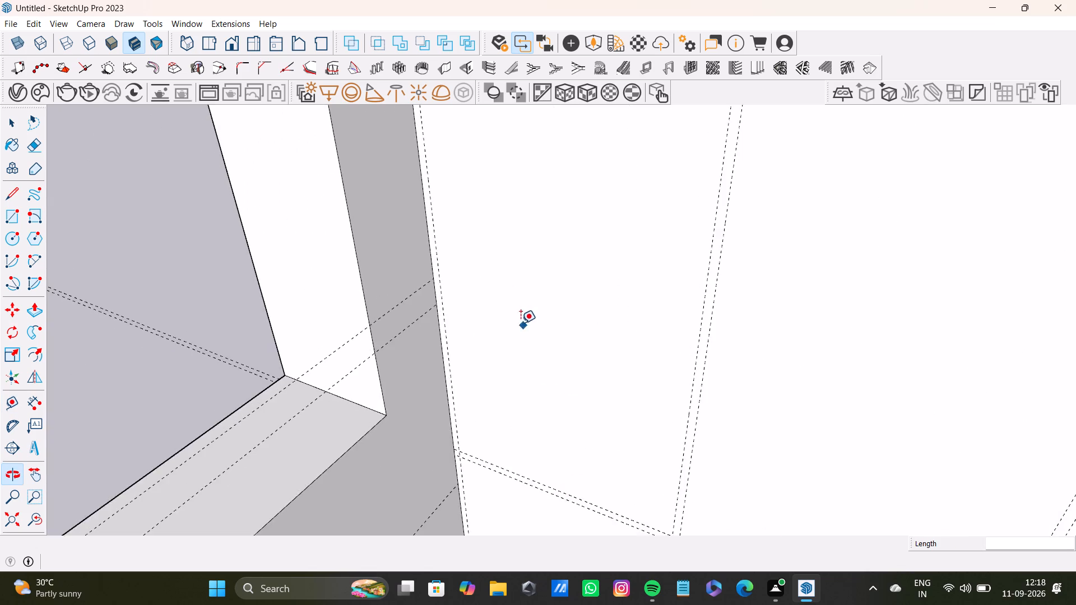
pyautogui.scroll(-6, 521, 323)
pyautogui.moveTo(13, 518); pyautogui.dragTo(27, 514)
pyautogui.moveTo(347, 445); pyautogui.dragTo(569, 482, button='middle')
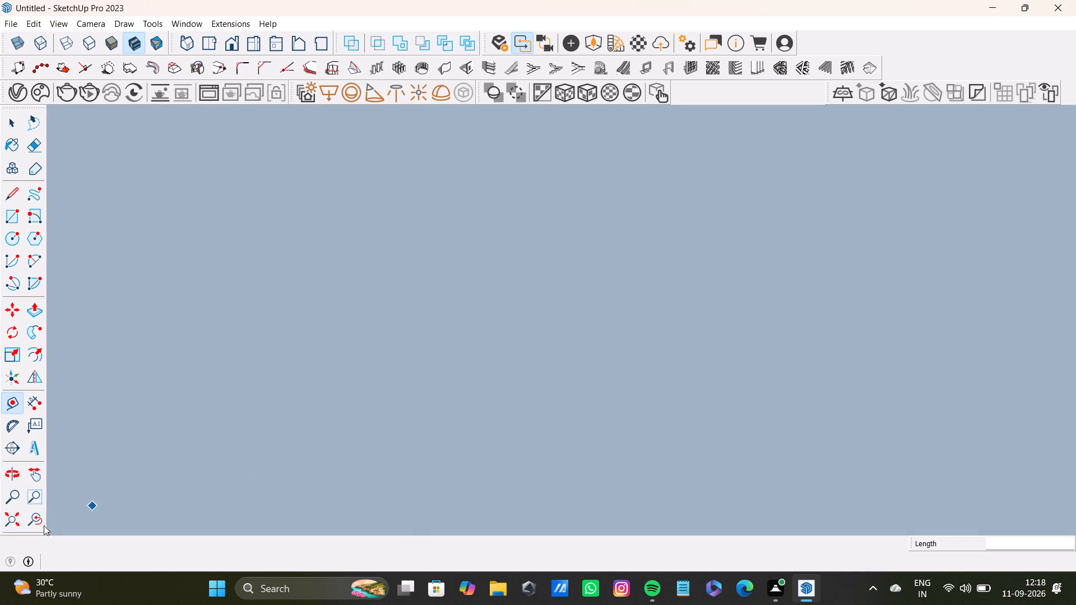
pyautogui.moveTo(31, 519); pyautogui.dragTo(37, 515)
pyautogui.moveTo(277, 435); pyautogui.dragTo(420, 444, button='middle')
pyautogui.moveTo(7, 511); pyautogui.dragTo(13, 509)
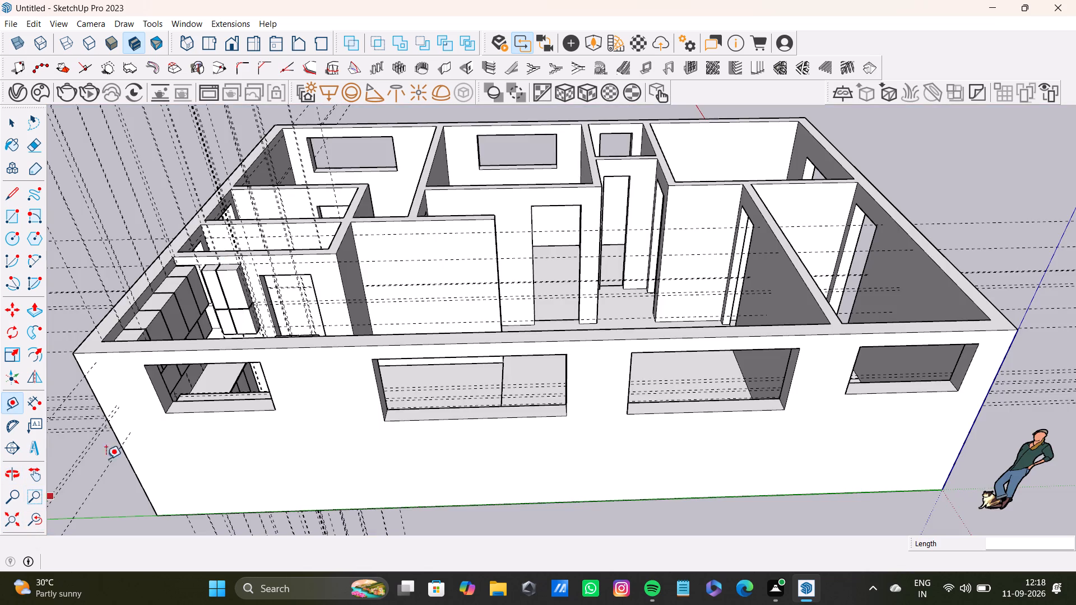
pyautogui.scroll(7, 415, 208)
pyautogui.keyDown('shift'); pyautogui.moveTo(185, 272); pyautogui.dragTo(482, 349, button='middle'); pyautogui.keyUp('shift')
pyautogui.scroll(5, 294, 355)
pyautogui.moveTo(381, 342); pyautogui.dragTo(381, 458, button='middle')
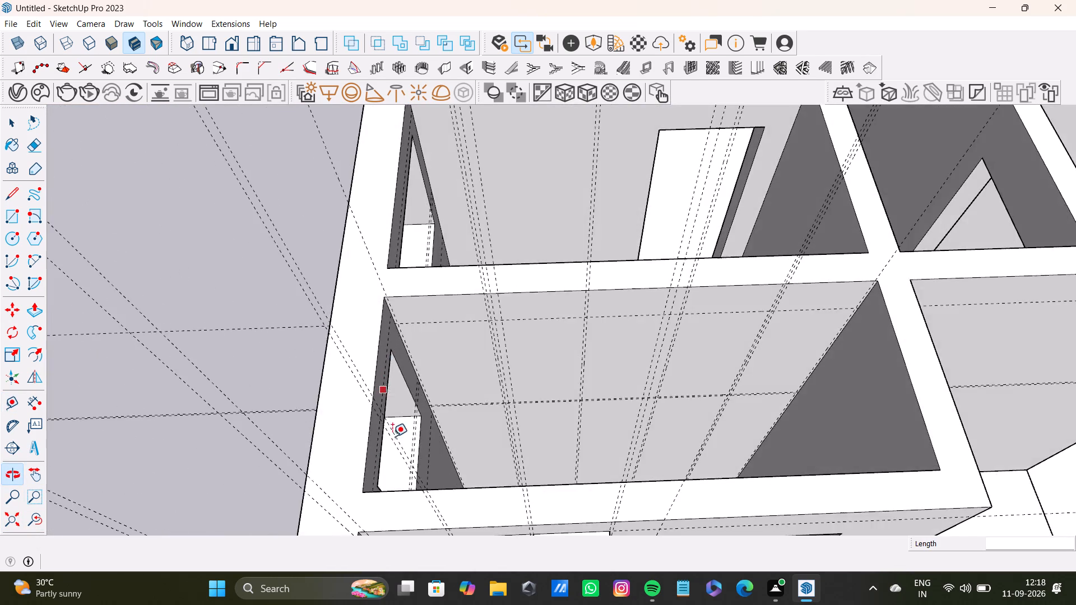
pyautogui.scroll(8, 434, 385)
pyautogui.moveTo(430, 377); pyautogui.dragTo(423, 343, button='middle')
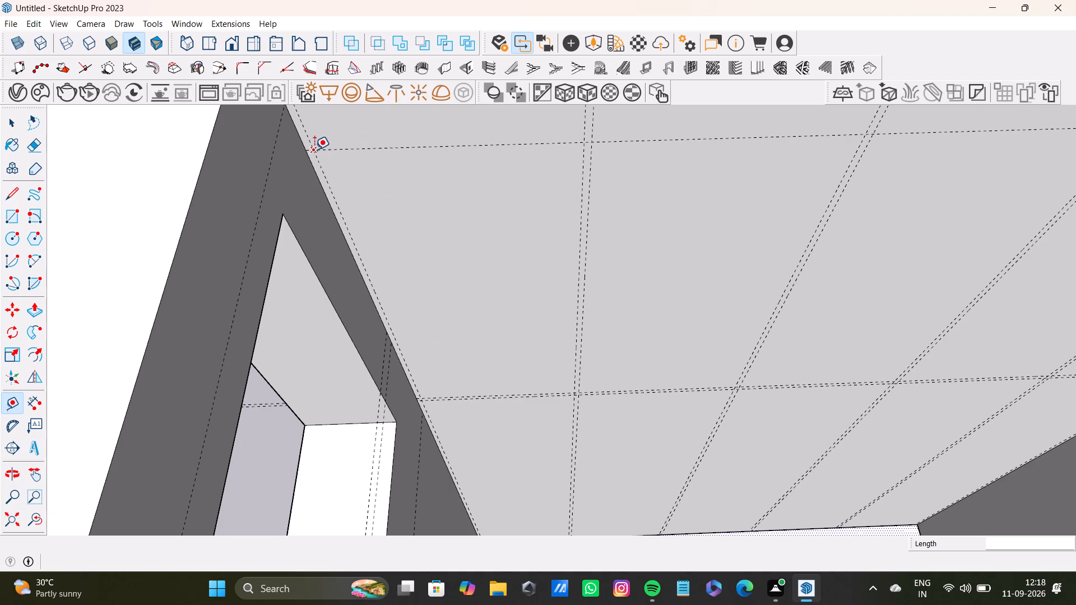
pyautogui.press('r')
pyautogui.click(313, 151)
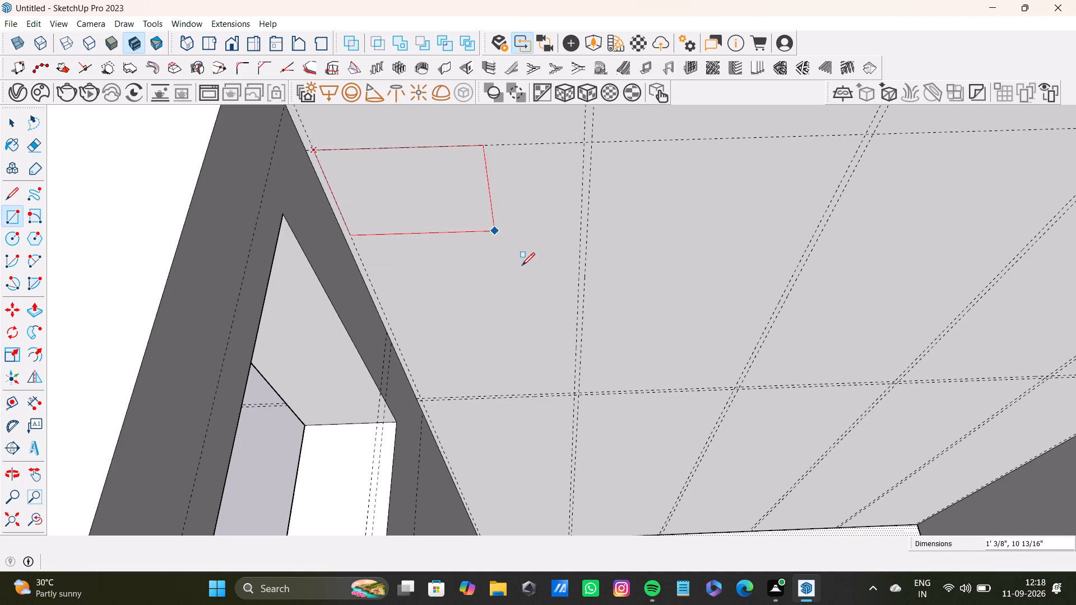
pyautogui.click(573, 390)
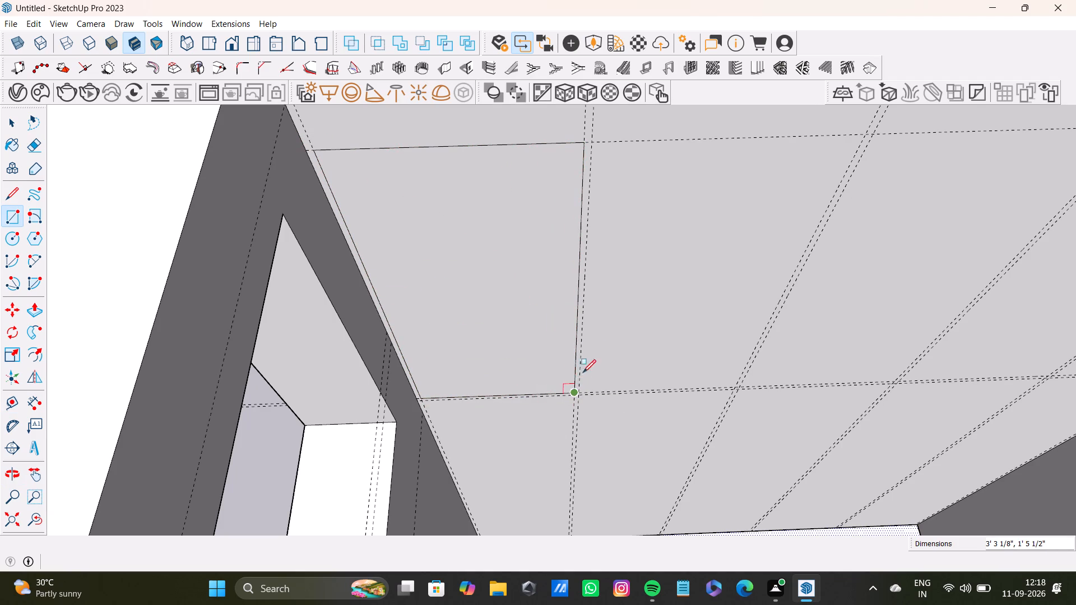
# Draw a rectangle filling the second bay, between the upper and lower horizontal guides and the 0.5" vertical gaps.
pyautogui.click(592, 142)
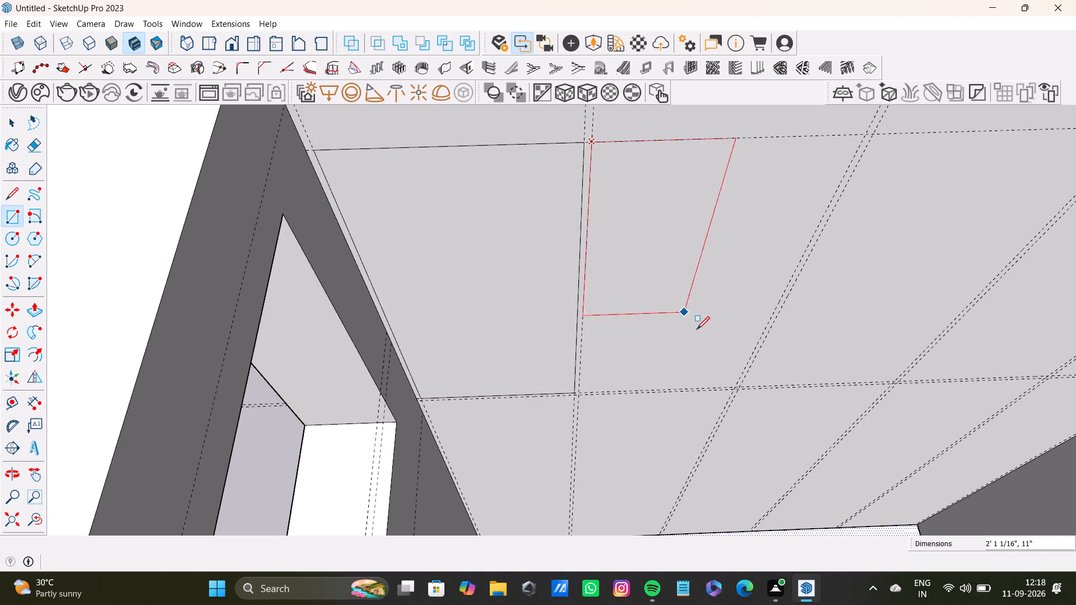
pyautogui.keyDown('shift'); pyautogui.moveTo(702, 328); pyautogui.dragTo(641, 291, button='middle'); pyautogui.keyUp('shift')
pyautogui.scroll(3, 675, 341)
pyautogui.click(690, 362)
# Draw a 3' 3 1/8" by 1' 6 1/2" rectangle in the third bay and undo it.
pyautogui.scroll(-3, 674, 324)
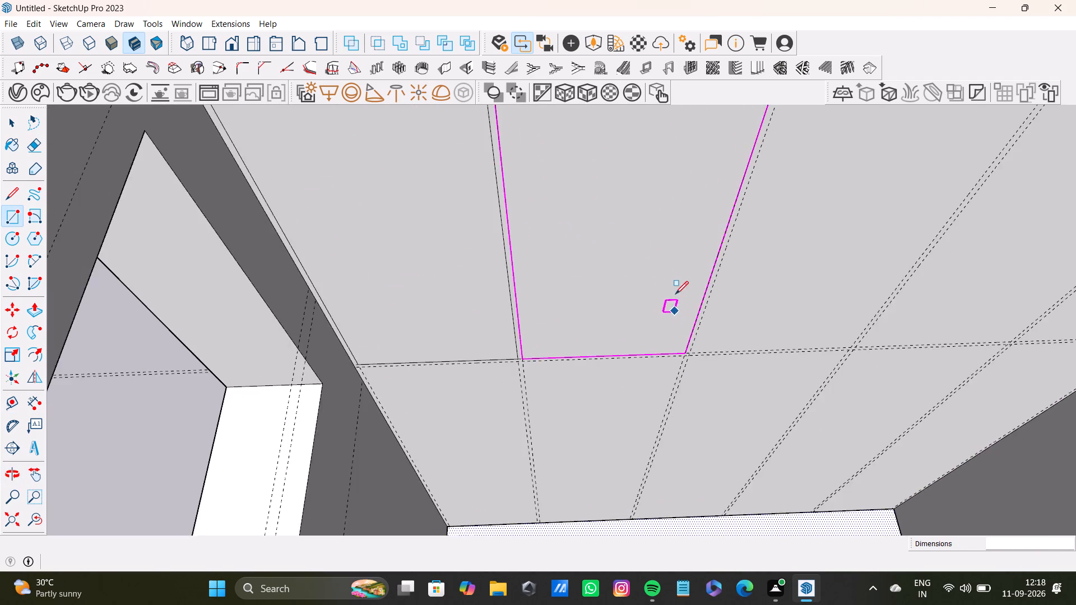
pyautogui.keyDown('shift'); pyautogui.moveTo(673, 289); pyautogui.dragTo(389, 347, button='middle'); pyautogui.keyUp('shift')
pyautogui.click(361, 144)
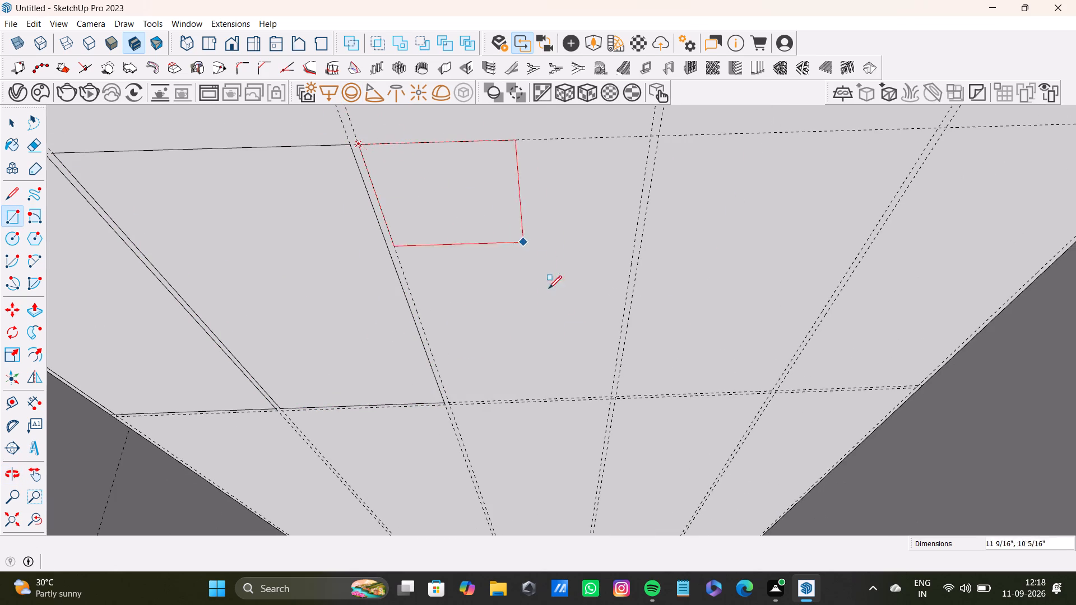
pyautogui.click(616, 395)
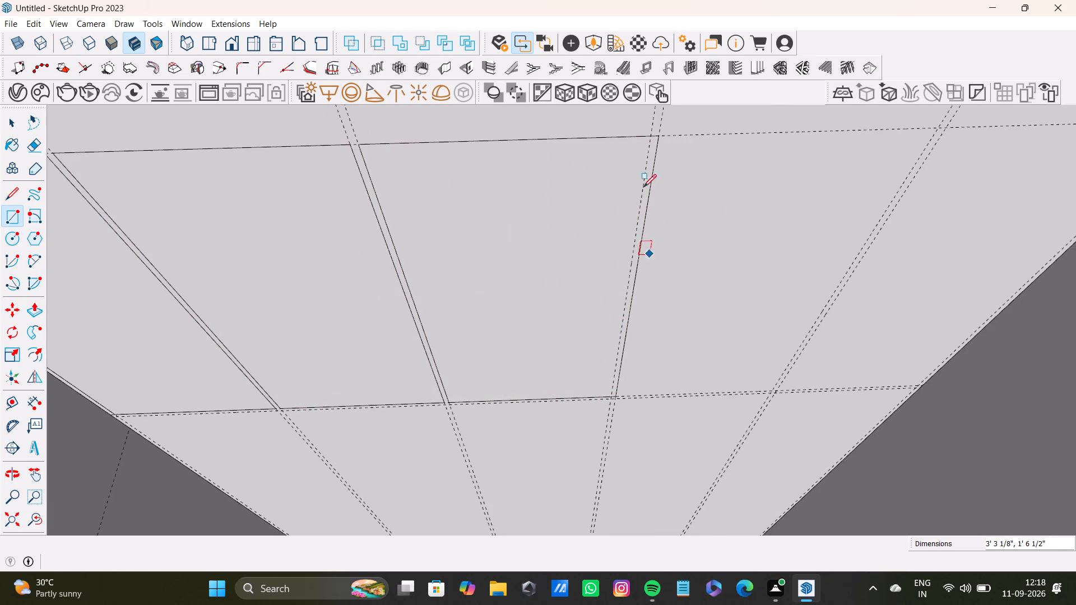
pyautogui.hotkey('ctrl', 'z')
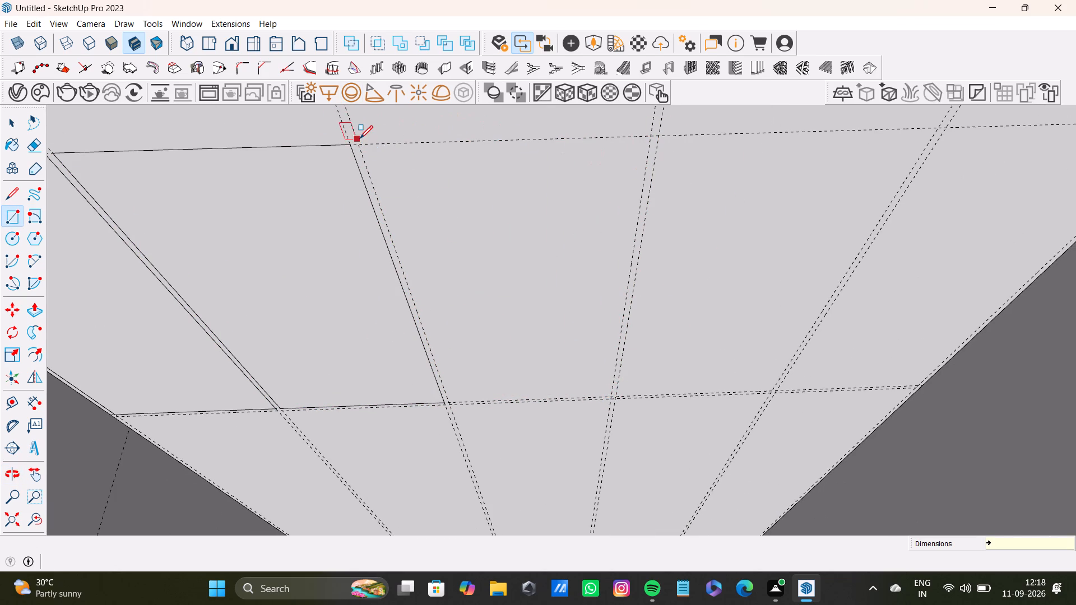
# Draw the third bay's rectangle from its upper window-side guide intersection to the nearer vertical guide of the next pair.
pyautogui.click(360, 141)
pyautogui.scroll(-1, 508, 283)
pyautogui.keyDown('shift'); pyautogui.moveTo(521, 300); pyautogui.dragTo(523, 260, button='middle'); pyautogui.keyUp('shift')
pyautogui.scroll(5, 584, 325)
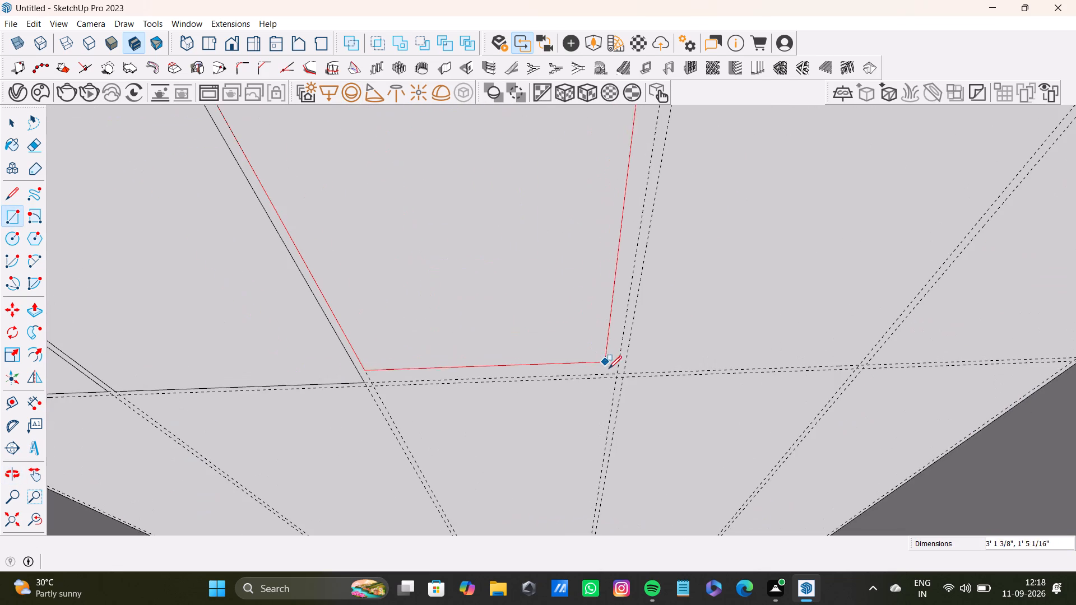
pyautogui.click(615, 371)
# Draw a rectangle about 3' 3 1/8" by 1' 5 1/2" between the guides in the upper row's fourth bay.
pyautogui.scroll(-4, 557, 327)
pyautogui.keyDown('shift'); pyautogui.moveTo(540, 257); pyautogui.dragTo(353, 367, button='middle'); pyautogui.keyUp('shift')
pyautogui.click(368, 193)
pyautogui.scroll(-1, 638, 420)
pyautogui.moveTo(630, 413); pyautogui.dragTo(615, 371, button='middle')
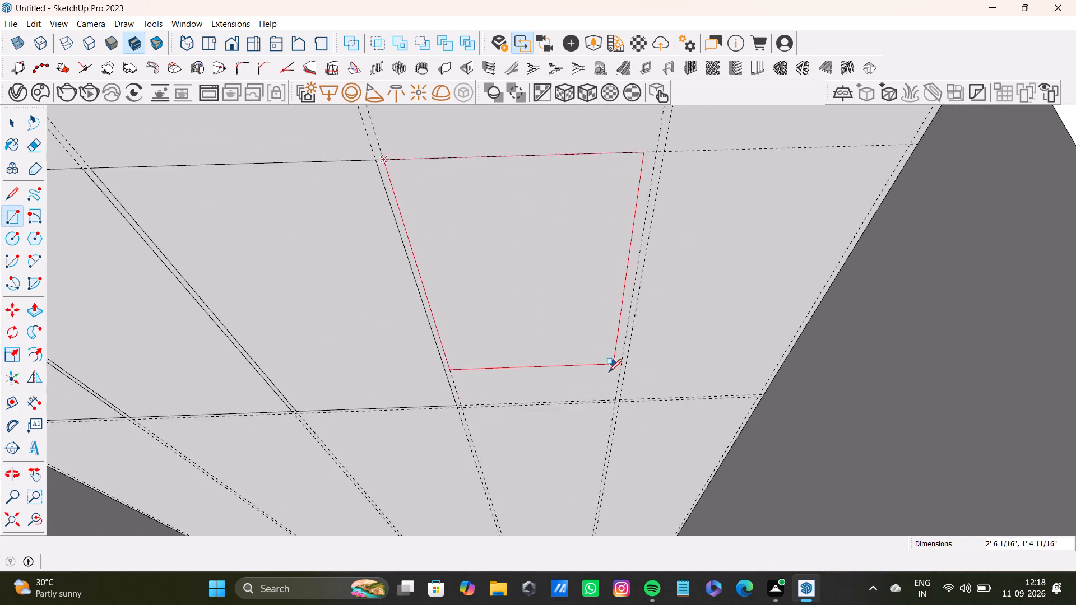
pyautogui.scroll(3, 607, 374)
pyautogui.moveTo(610, 404); pyautogui.dragTo(605, 374, button='middle')
pyautogui.click(618, 408)
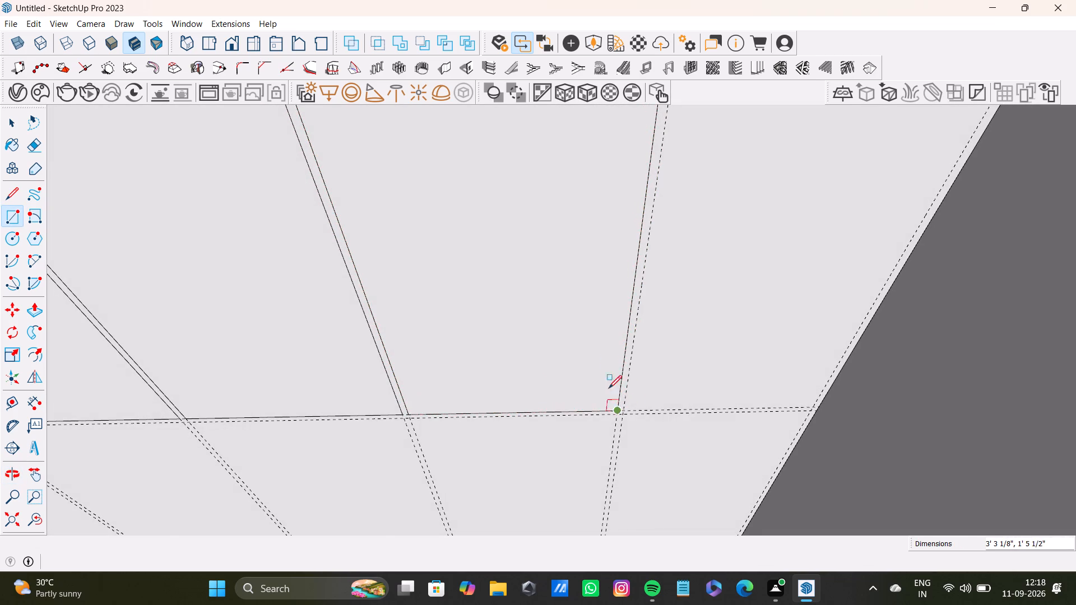
# Draw a rectangle about 3' 3 1/8" by 1' 4" in the upper row's fifth bay, the one farthest from the window.
pyautogui.scroll(-4, 605, 351)
pyautogui.keyDown('shift'); pyautogui.moveTo(605, 304); pyautogui.dragTo(543, 435, button='middle'); pyautogui.keyUp('shift')
pyautogui.scroll(3, 566, 307)
pyautogui.click(568, 288)
pyautogui.scroll(-3, 653, 416)
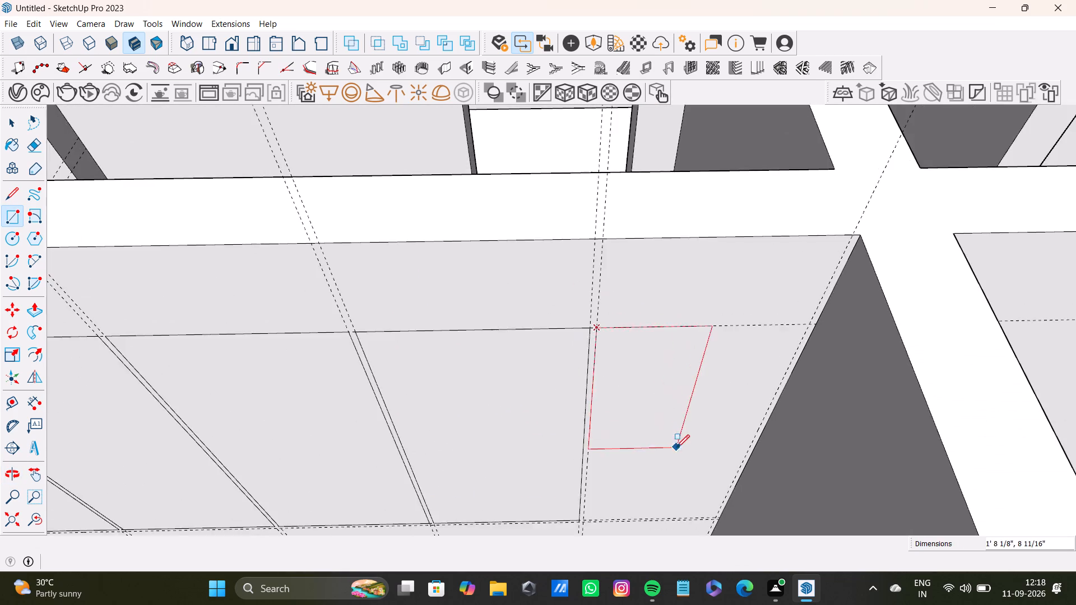
pyautogui.keyDown('shift'); pyautogui.moveTo(676, 448); pyautogui.dragTo(651, 309, button='middle'); pyautogui.keyUp('shift')
pyautogui.scroll(3, 651, 369)
pyautogui.click(706, 421)
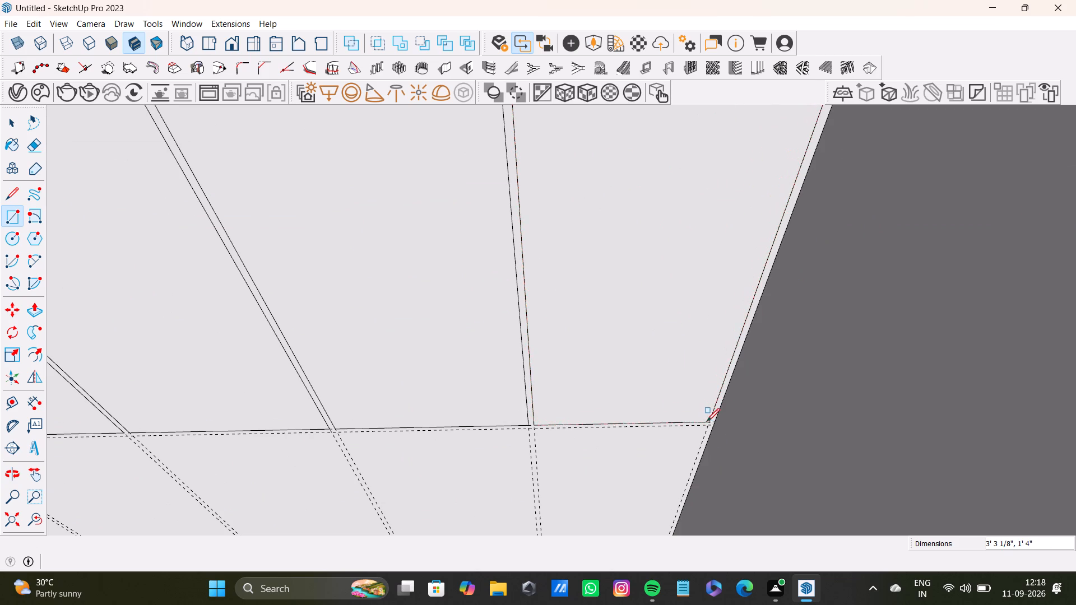
# Draw a rectangle in the fifth bay below the horizontal guides, from the lower guide's intersection down to the floor beside the far corner.
pyautogui.scroll(-8, 666, 413)
pyautogui.keyDown('shift'); pyautogui.moveTo(649, 431); pyautogui.dragTo(651, 282, button='middle'); pyautogui.keyUp('shift')
pyautogui.moveTo(634, 288); pyautogui.dragTo(640, 387, button='middle')
pyautogui.scroll(3, 598, 276)
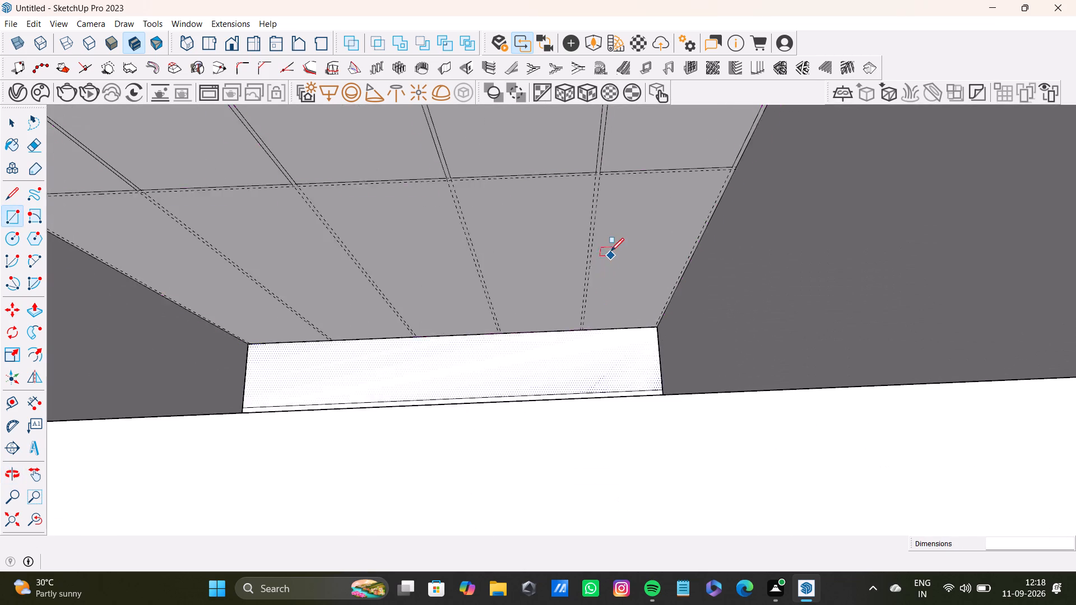
pyautogui.keyDown('shift'); pyautogui.moveTo(611, 251); pyautogui.dragTo(610, 394, button='middle'); pyautogui.keyUp('shift')
pyautogui.scroll(5, 605, 388)
pyautogui.moveTo(605, 382); pyautogui.dragTo(591, 295, button='middle')
pyautogui.scroll(3, 563, 269)
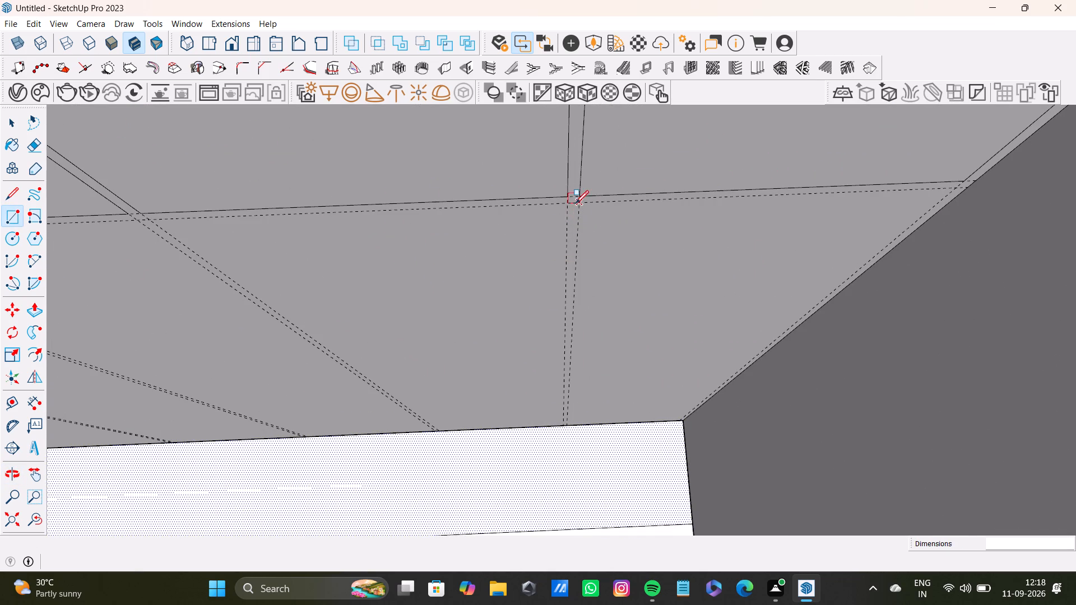
pyautogui.click(577, 202)
pyautogui.scroll(-2, 678, 349)
pyautogui.keyDown('shift'); pyautogui.moveTo(679, 359); pyautogui.dragTo(657, 231, button='middle'); pyautogui.keyUp('shift')
pyautogui.scroll(3, 666, 310)
pyautogui.moveTo(662, 312); pyautogui.dragTo(660, 299, button='middle')
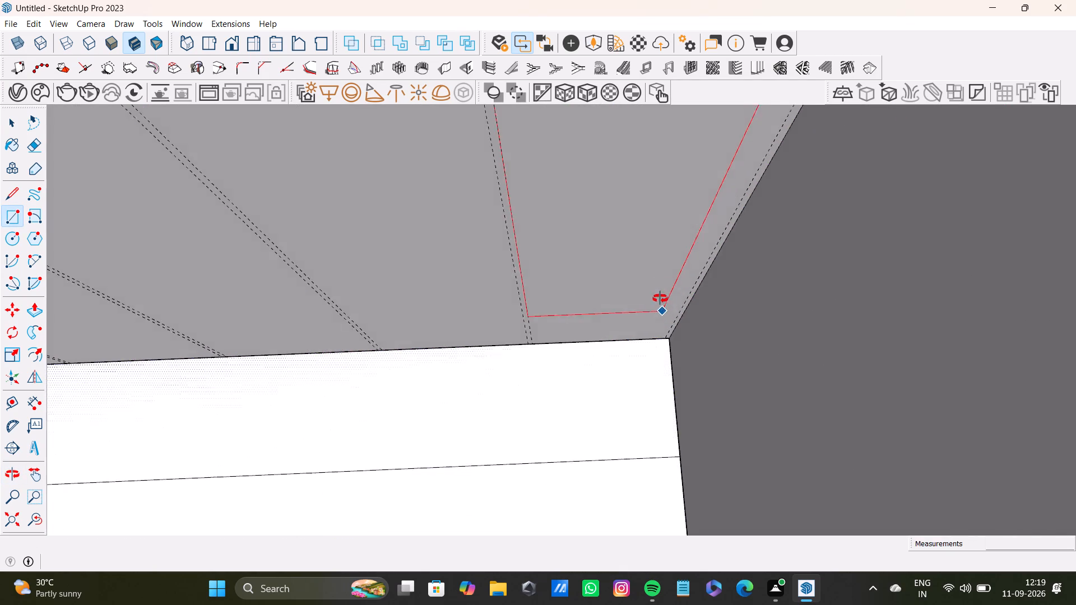
pyautogui.moveTo(660, 299); pyautogui.dragTo(655, 258, button='middle')
pyautogui.scroll(1, 673, 300)
pyautogui.click(667, 337)
# Draw the lower row's fourth-bay rectangle, about 5' 10 11/16" tall, from the lower horizontal guide to the floor edge.
pyautogui.scroll(-5, 593, 315)
pyautogui.keyDown('shift'); pyautogui.moveTo(511, 274); pyautogui.dragTo(710, 447, button='middle'); pyautogui.keyUp('shift')
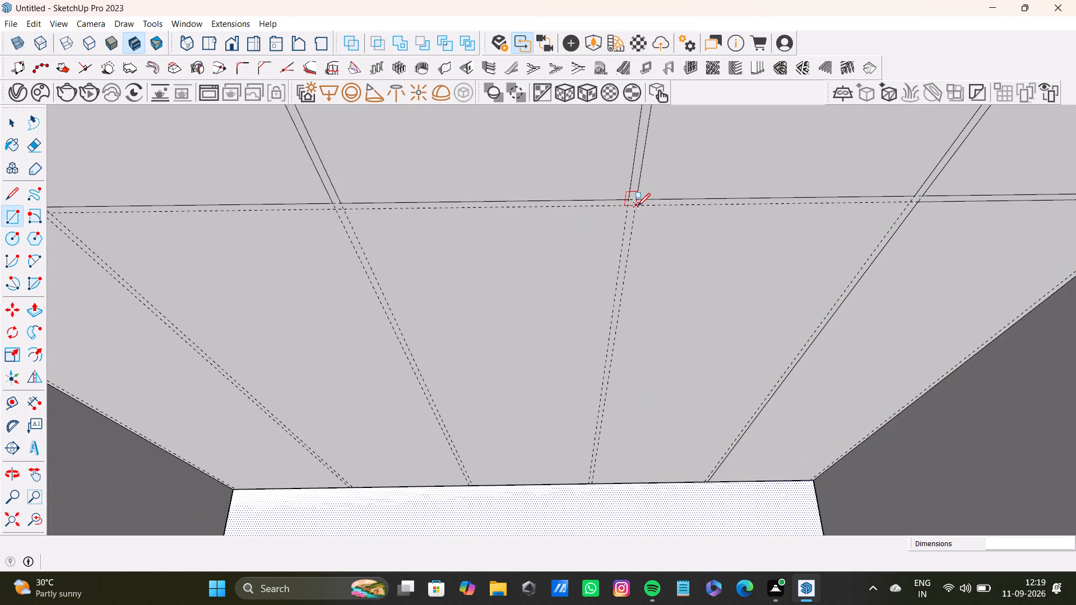
pyautogui.click(637, 206)
pyautogui.scroll(-3, 770, 354)
pyautogui.keyDown('shift'); pyautogui.moveTo(759, 367); pyautogui.dragTo(743, 273, button='middle'); pyautogui.keyUp('shift')
pyautogui.moveTo(670, 337); pyautogui.dragTo(731, 564, button='middle')
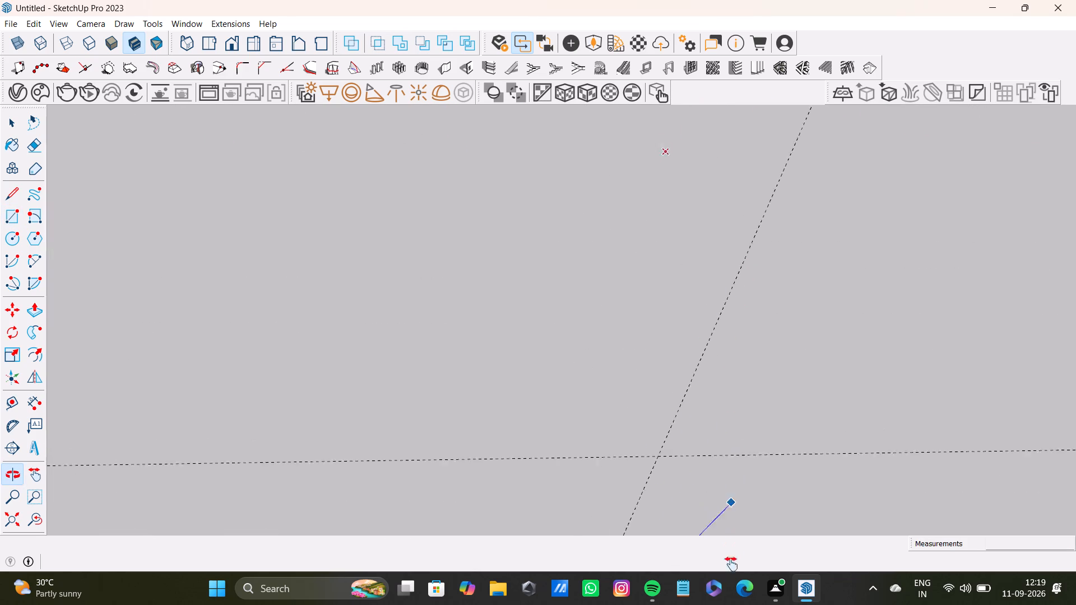
pyautogui.moveTo(731, 564); pyautogui.dragTo(731, 572, button='middle')
pyautogui.scroll(-16, 479, 343)
pyautogui.scroll(-6, 519, 270)
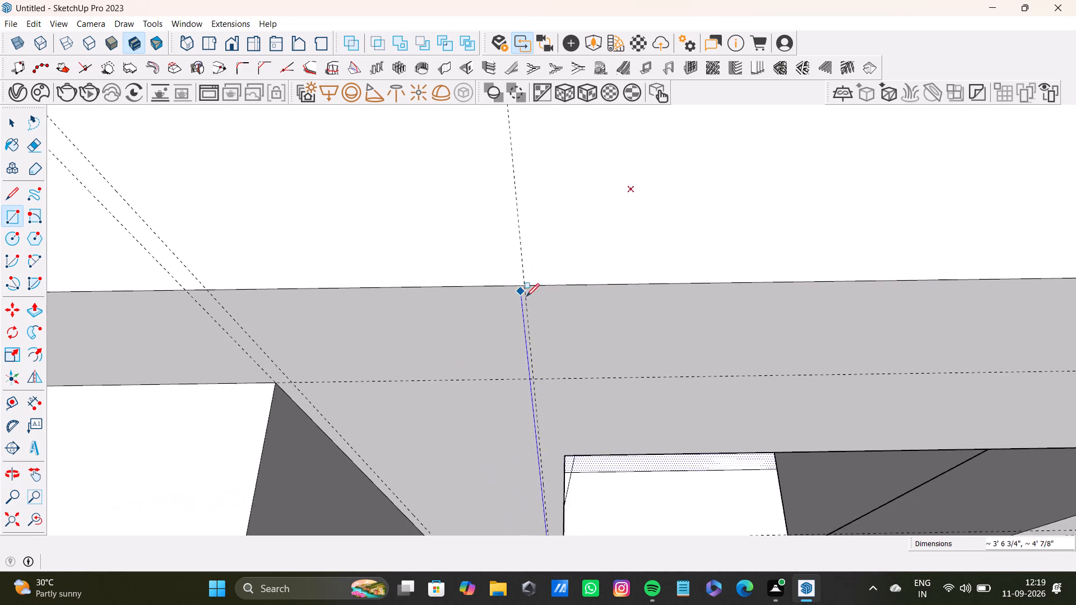
pyautogui.keyDown('shift'); pyautogui.moveTo(540, 241); pyautogui.dragTo(553, 487, button='middle'); pyautogui.keyUp('shift')
pyautogui.scroll(7, 641, 329)
pyautogui.keyDown('shift'); pyautogui.moveTo(653, 261); pyautogui.dragTo(560, 356, button='middle'); pyautogui.keyUp('shift')
pyautogui.scroll(3, 559, 360)
pyautogui.keyDown('shift'); pyautogui.moveTo(580, 413); pyautogui.dragTo(578, 291, button='middle'); pyautogui.keyUp('shift')
pyautogui.scroll(7, 622, 424)
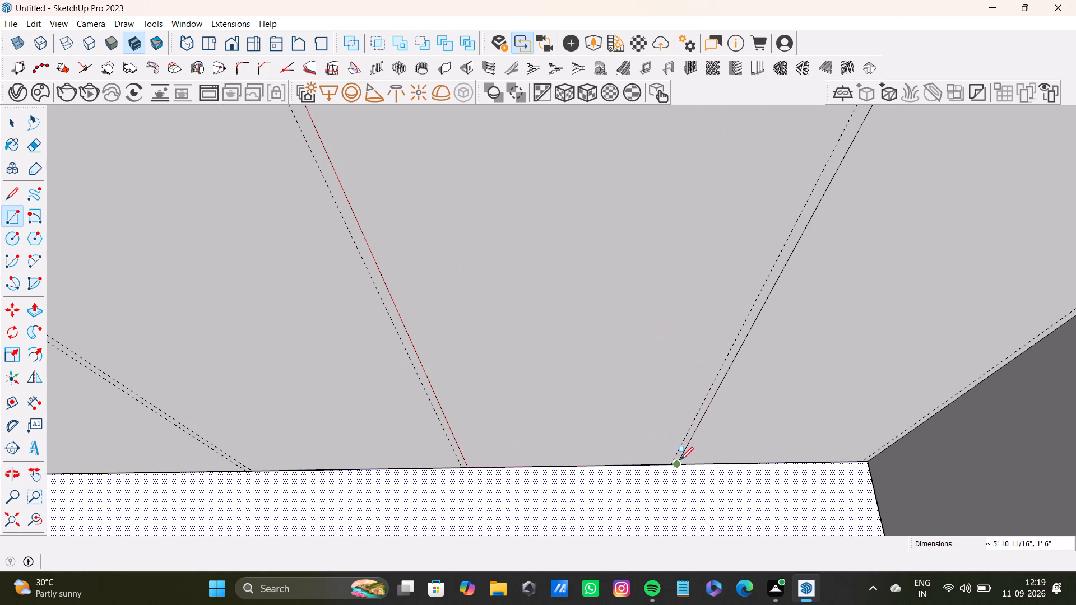
pyautogui.click(672, 460)
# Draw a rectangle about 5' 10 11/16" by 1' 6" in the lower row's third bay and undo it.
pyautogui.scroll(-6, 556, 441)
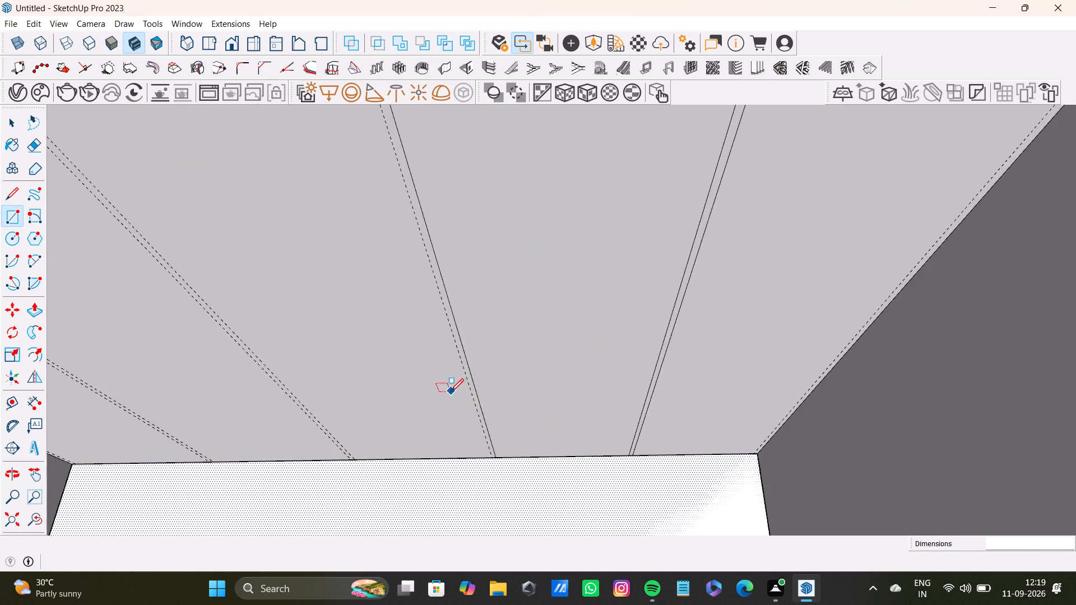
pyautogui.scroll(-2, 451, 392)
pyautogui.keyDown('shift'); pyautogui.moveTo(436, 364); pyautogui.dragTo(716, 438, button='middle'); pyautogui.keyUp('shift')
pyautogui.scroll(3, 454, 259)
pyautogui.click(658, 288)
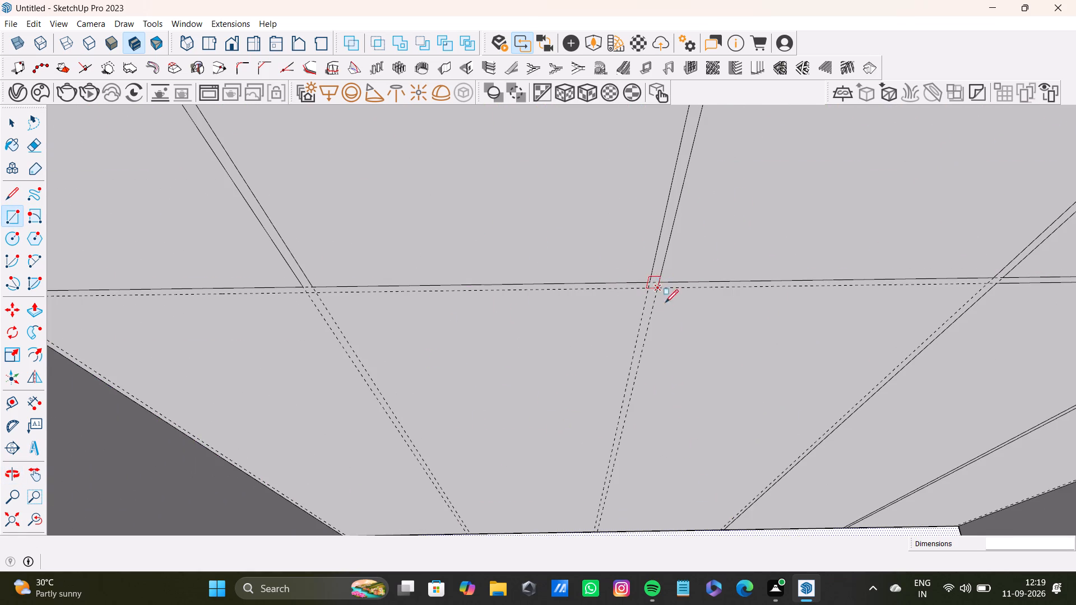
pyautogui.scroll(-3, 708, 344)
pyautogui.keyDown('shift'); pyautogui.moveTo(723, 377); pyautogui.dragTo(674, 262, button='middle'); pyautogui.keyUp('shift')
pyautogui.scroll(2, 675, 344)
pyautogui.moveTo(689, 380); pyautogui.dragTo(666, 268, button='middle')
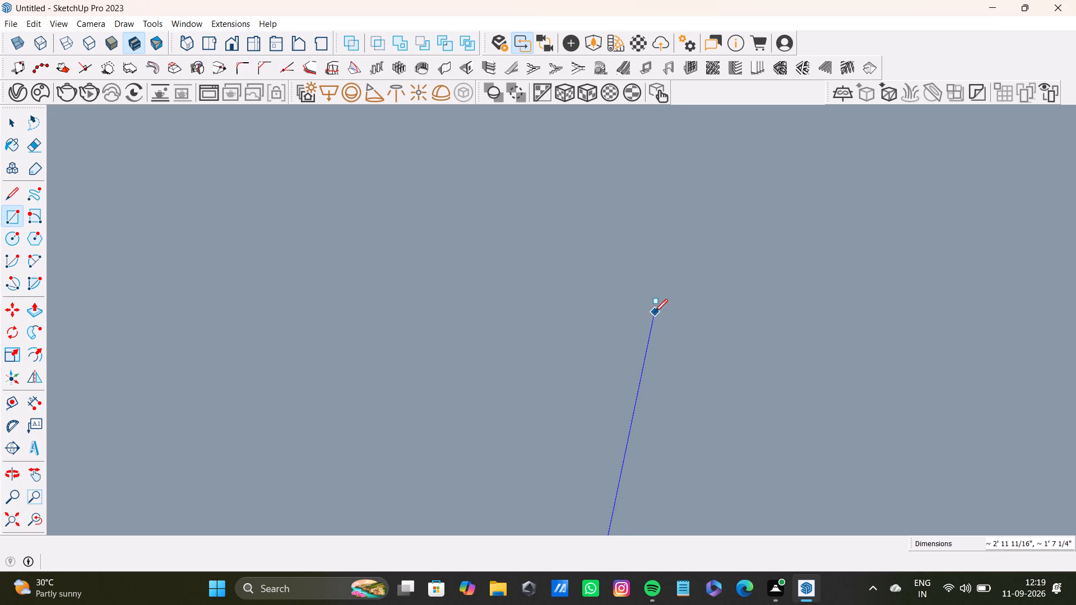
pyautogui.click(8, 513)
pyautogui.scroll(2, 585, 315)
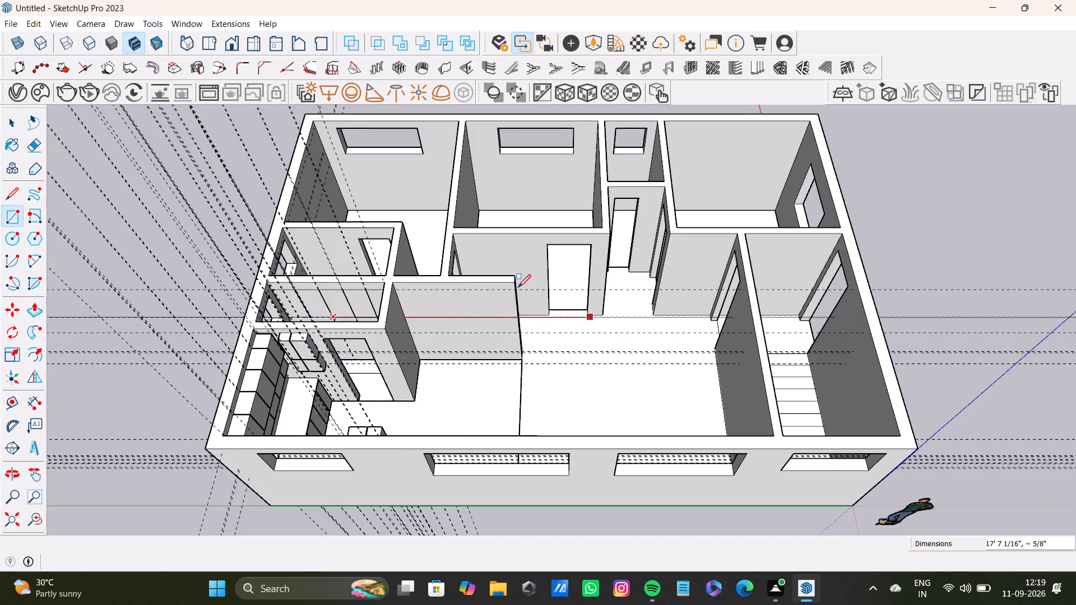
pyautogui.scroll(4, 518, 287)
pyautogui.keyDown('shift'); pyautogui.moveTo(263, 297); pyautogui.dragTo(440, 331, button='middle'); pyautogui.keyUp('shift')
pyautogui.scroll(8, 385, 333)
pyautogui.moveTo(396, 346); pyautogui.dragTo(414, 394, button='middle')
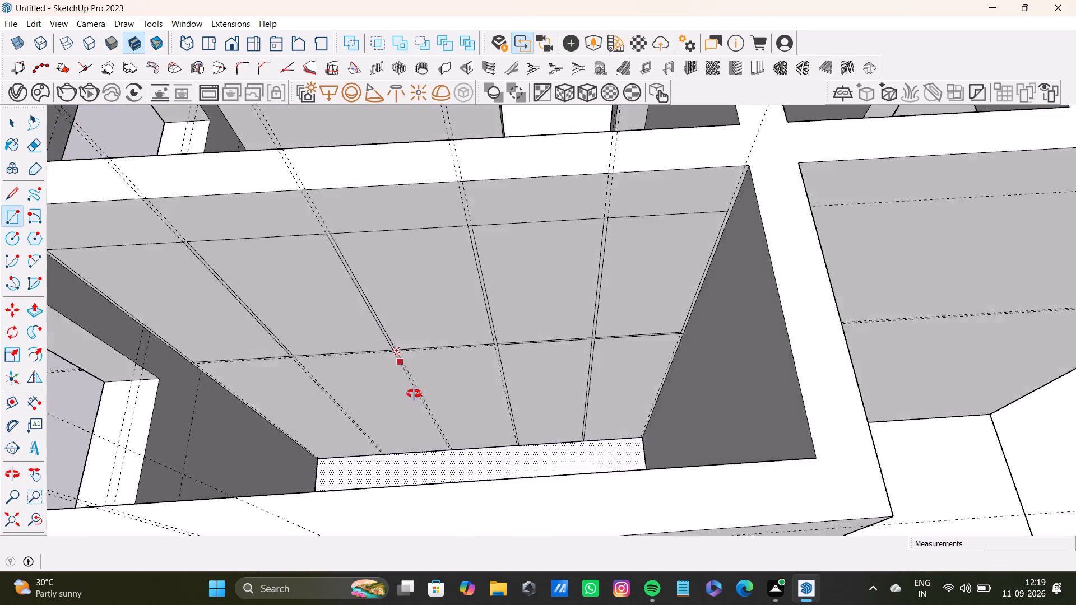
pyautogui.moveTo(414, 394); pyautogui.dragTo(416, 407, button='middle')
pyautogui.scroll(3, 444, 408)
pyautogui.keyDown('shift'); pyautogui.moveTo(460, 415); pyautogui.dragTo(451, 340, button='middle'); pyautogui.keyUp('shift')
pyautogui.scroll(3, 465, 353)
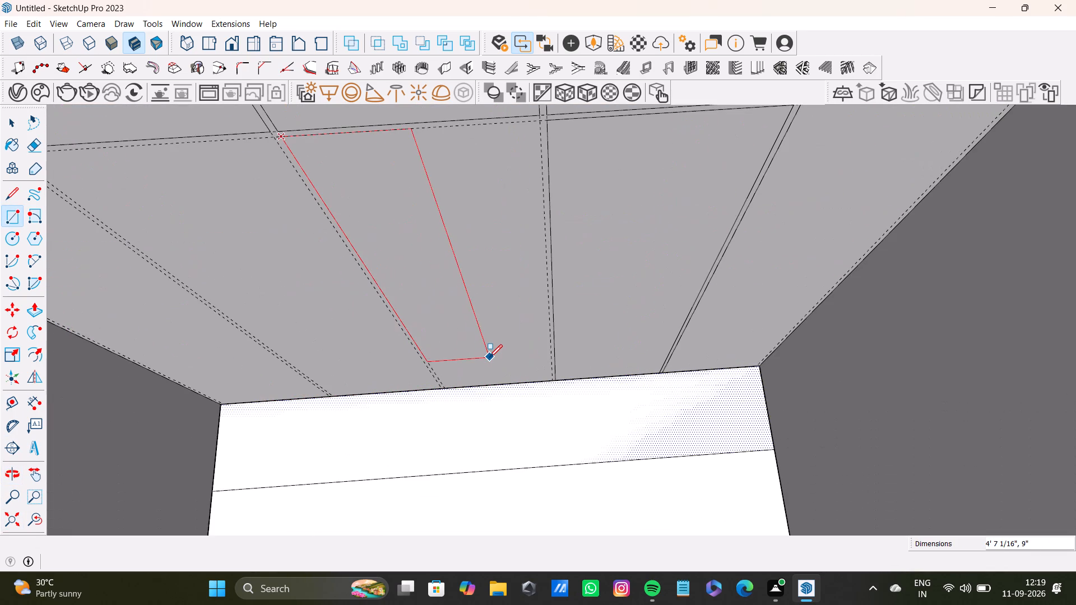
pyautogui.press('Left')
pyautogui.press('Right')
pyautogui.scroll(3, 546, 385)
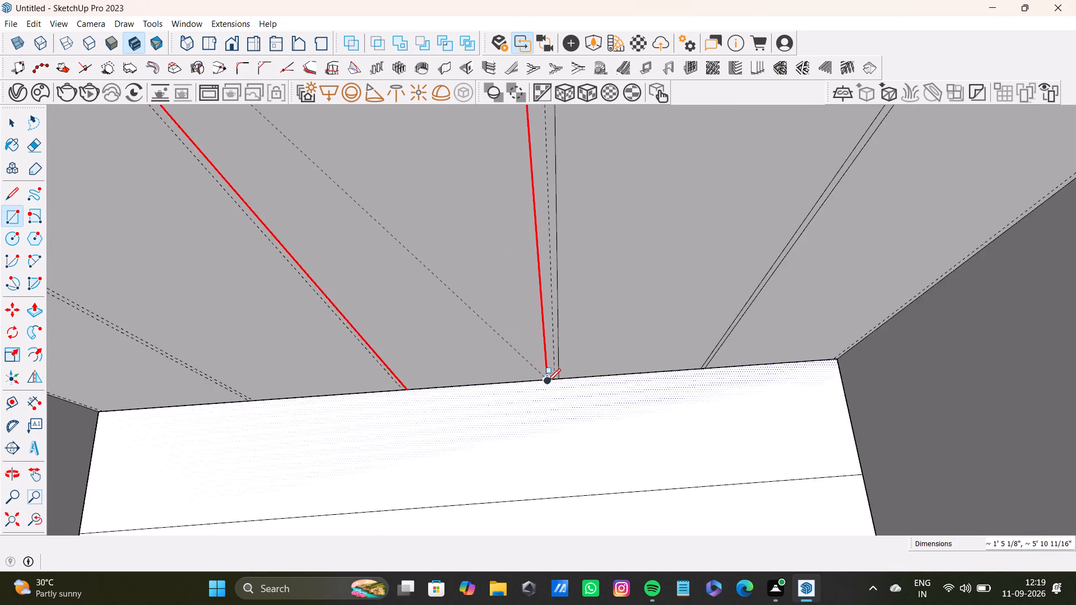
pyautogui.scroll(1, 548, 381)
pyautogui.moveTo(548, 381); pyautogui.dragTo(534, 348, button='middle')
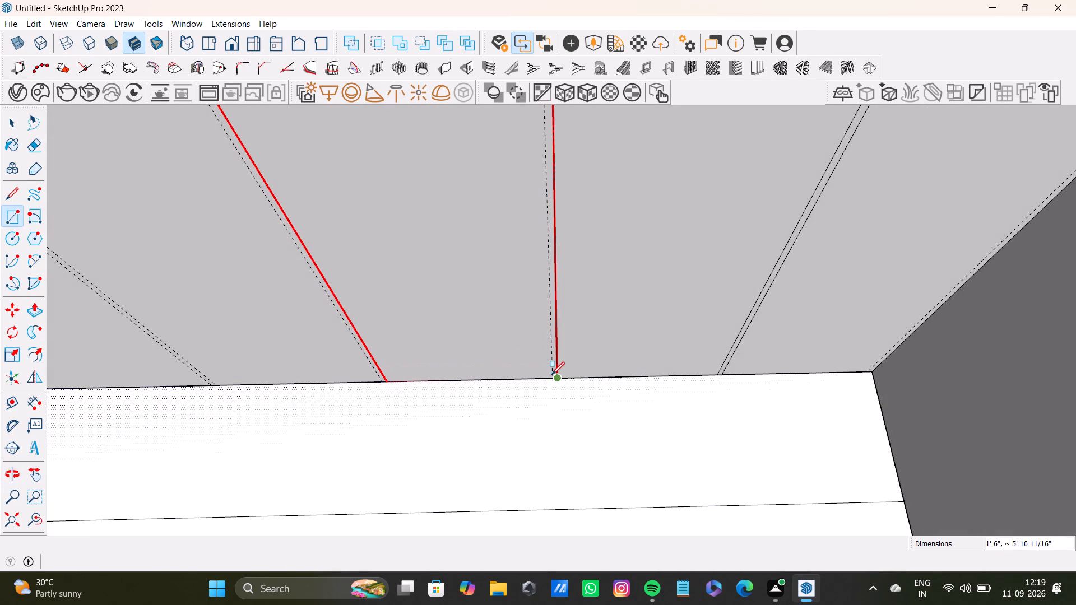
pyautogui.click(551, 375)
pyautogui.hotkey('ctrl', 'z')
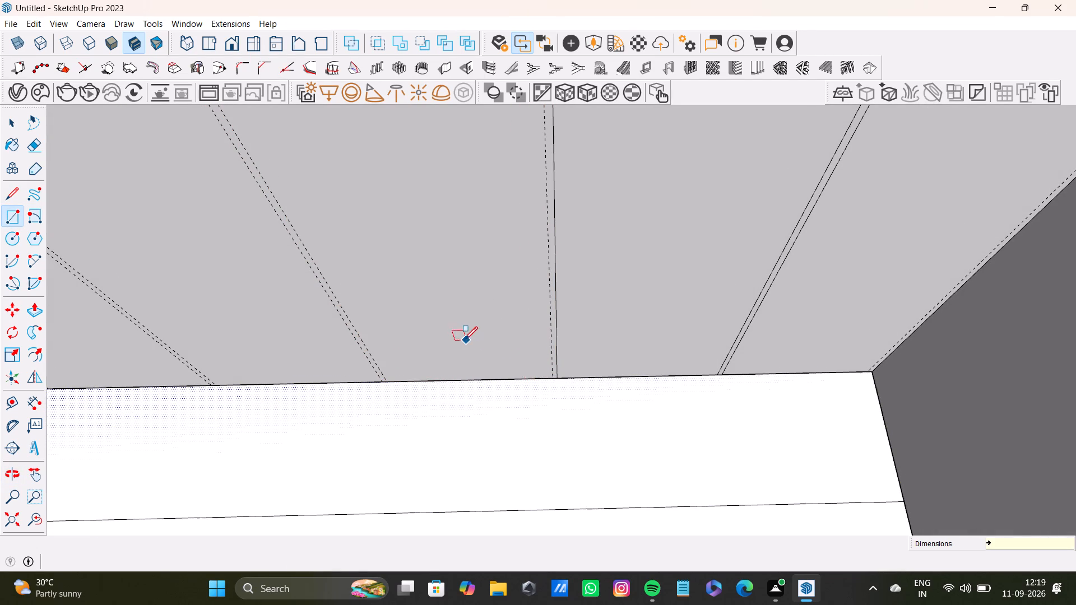
# Draw a rectangle about 5' 10 11/16" by 1' 6" in the lower row's third bay, between its vertical guides and down to the floor.
pyautogui.scroll(-3, 465, 339)
pyautogui.keyDown('shift'); pyautogui.moveTo(452, 311); pyautogui.dragTo(548, 479, button='middle'); pyautogui.keyUp('shift')
pyautogui.click(336, 212)
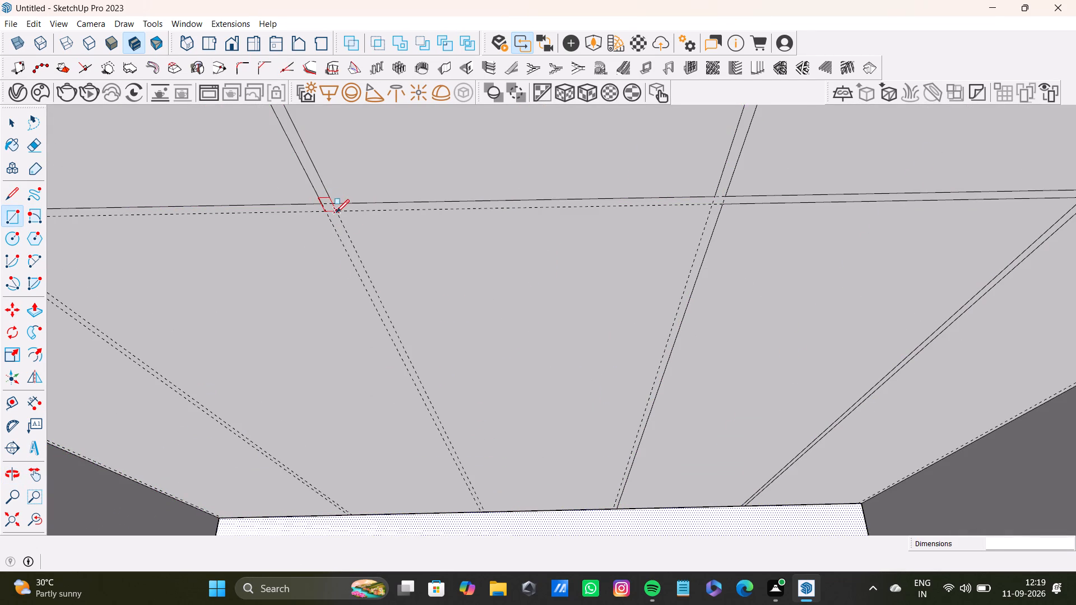
pyautogui.scroll(-3, 402, 287)
pyautogui.keyDown('shift'); pyautogui.moveTo(454, 324); pyautogui.dragTo(425, 203, button='middle'); pyautogui.keyUp('shift')
pyautogui.scroll(6, 555, 413)
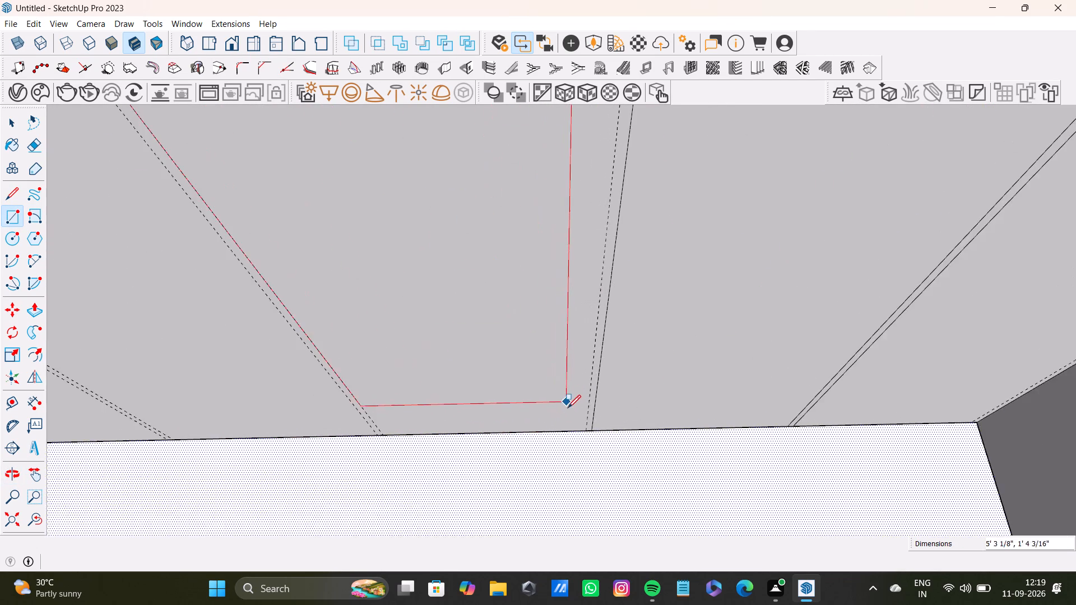
pyautogui.scroll(3, 568, 408)
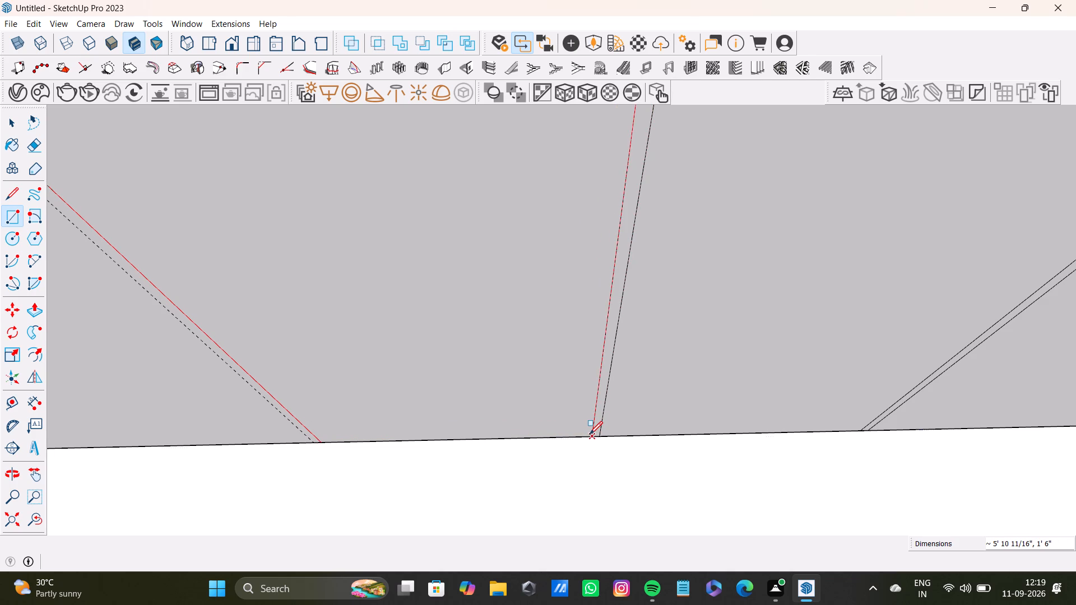
pyautogui.click(590, 434)
# Draw a 1' 6" wide rectangle in the lower row's second bay, from the lower horizontal guide down towards the floor.
pyautogui.scroll(-9, 492, 390)
pyautogui.keyDown('shift'); pyautogui.moveTo(426, 350); pyautogui.dragTo(804, 450, button='middle'); pyautogui.keyUp('shift')
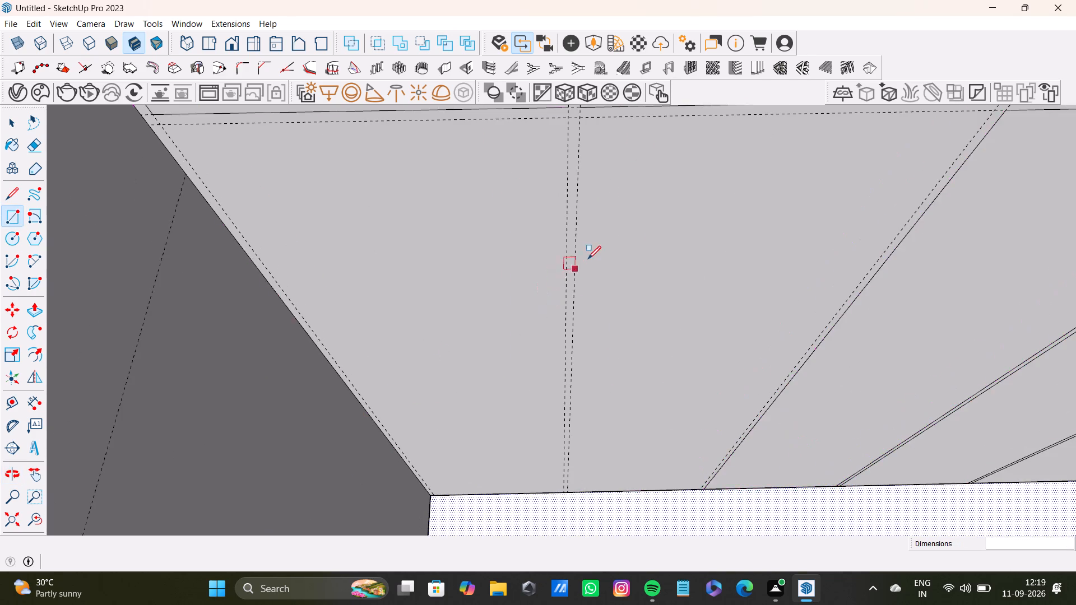
pyautogui.keyDown('shift'); pyautogui.moveTo(588, 259); pyautogui.dragTo(553, 343, button='middle'); pyautogui.keyUp('shift')
pyautogui.scroll(4, 523, 293)
pyautogui.click(539, 193)
pyautogui.scroll(-3, 607, 304)
pyautogui.moveTo(663, 355); pyautogui.dragTo(575, 146, button='middle')
pyautogui.scroll(-2, 606, 250)
pyautogui.moveTo(615, 305); pyautogui.dragTo(580, 221, button='middle')
pyautogui.scroll(1, 591, 252)
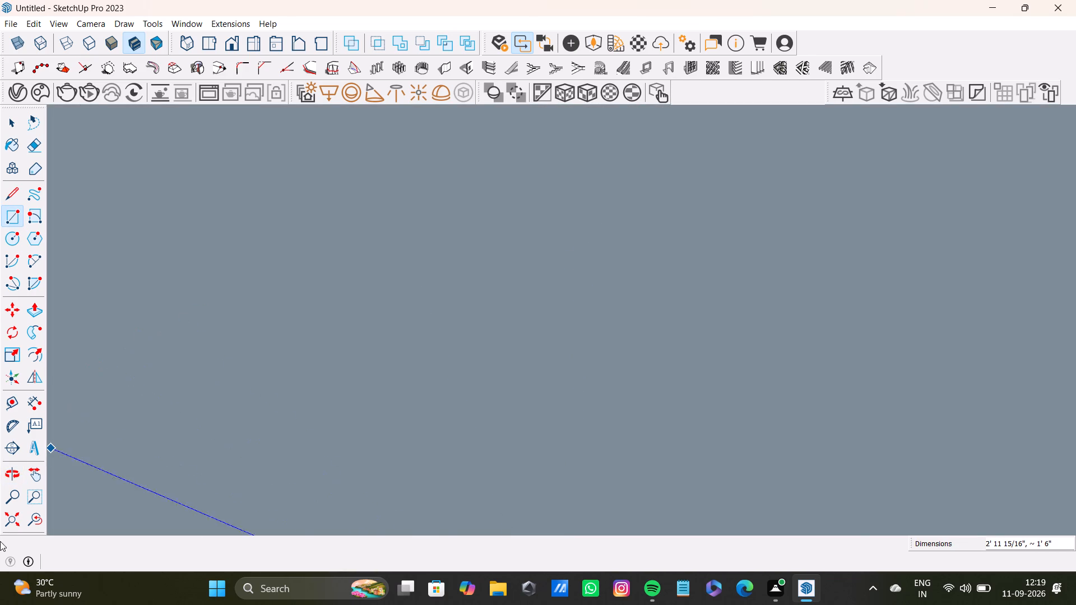
pyautogui.click(11, 517)
pyautogui.scroll(4, 504, 286)
pyautogui.keyDown('shift'); pyautogui.moveTo(353, 296); pyautogui.dragTo(541, 327, button='middle'); pyautogui.keyUp('shift')
pyautogui.scroll(3, 445, 389)
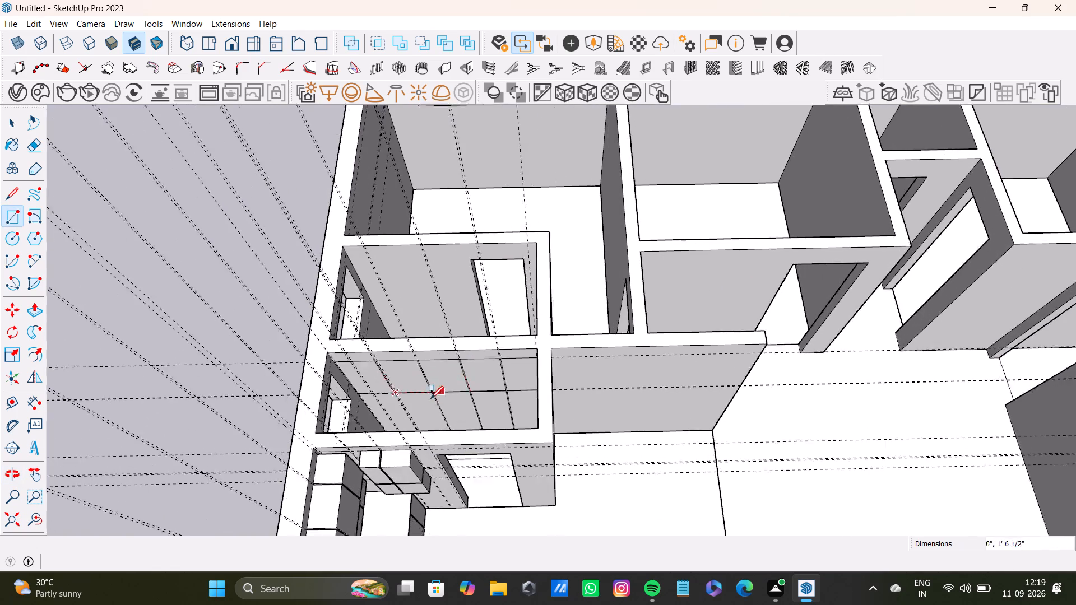
pyautogui.scroll(8, 430, 399)
pyautogui.moveTo(431, 430); pyautogui.dragTo(424, 353, button='middle')
pyautogui.scroll(3, 439, 355)
pyautogui.moveTo(442, 330); pyautogui.dragTo(421, 411, button='middle')
pyautogui.scroll(3, 413, 384)
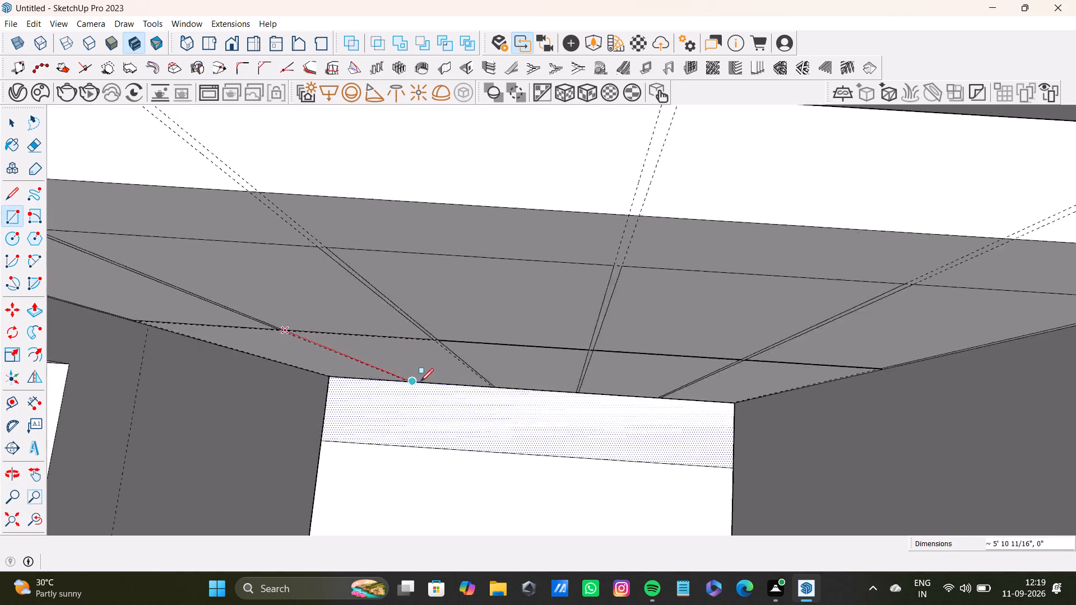
pyautogui.keyDown('shift'); pyautogui.moveTo(433, 379); pyautogui.dragTo(430, 291, button='middle'); pyautogui.keyUp('shift')
pyautogui.scroll(3, 441, 314)
pyautogui.moveTo(454, 311); pyautogui.dragTo(469, 255, button='middle')
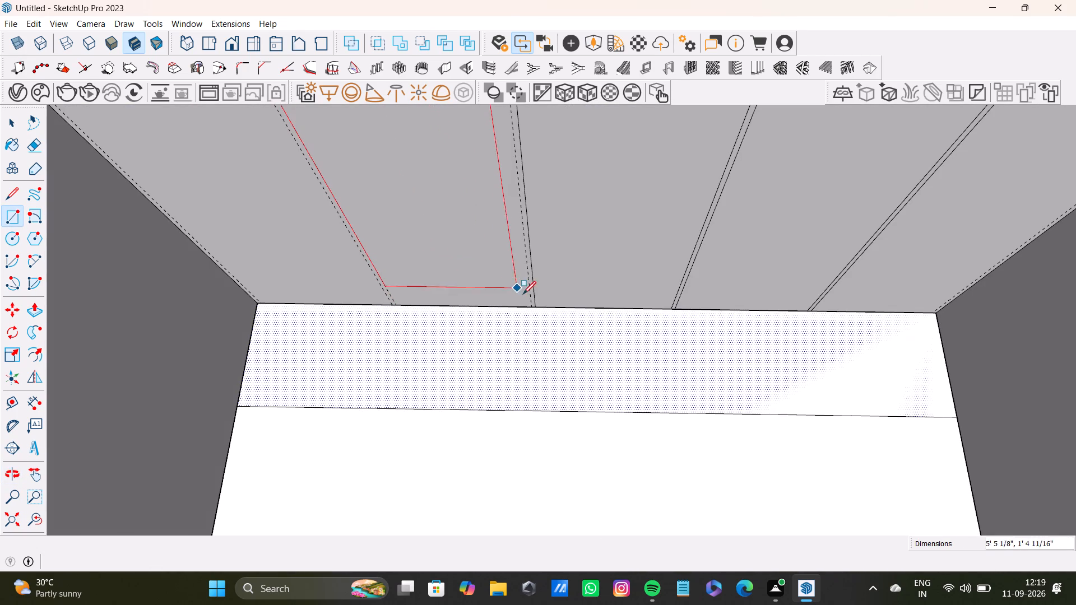
pyautogui.press('Left')
pyautogui.press('Right')
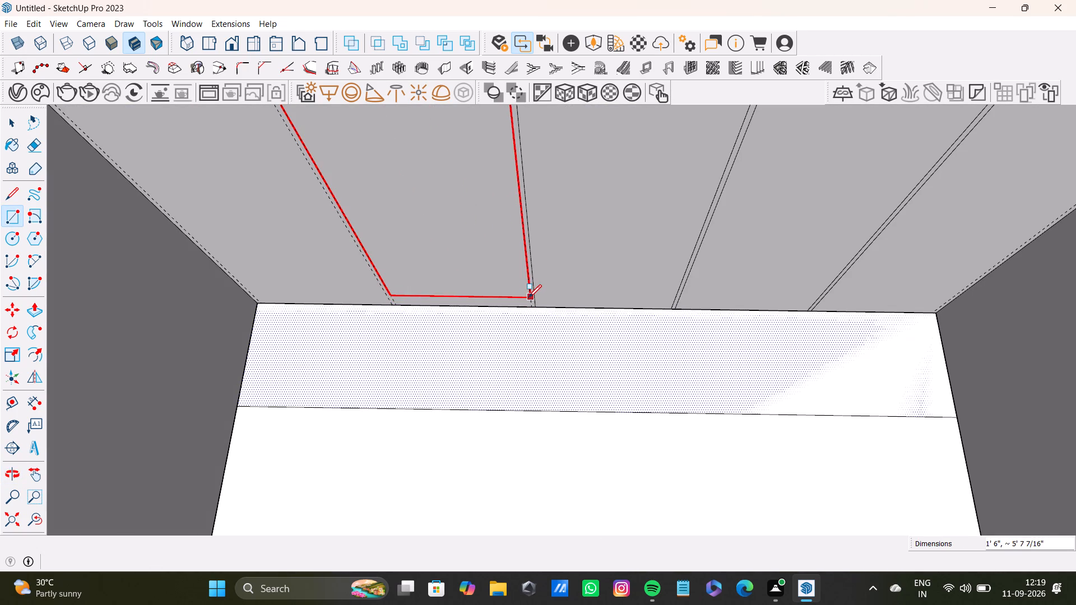
pyautogui.click(530, 302)
# Draw a rectangle about 5' 10 11/16" by 1' 5 1/2" in the lower row's first bay, from the lower horizontal guide to the floor edge.
pyautogui.scroll(-4, 461, 281)
pyautogui.keyDown('shift'); pyautogui.moveTo(434, 274); pyautogui.dragTo(461, 305, button='middle'); pyautogui.keyUp('shift')
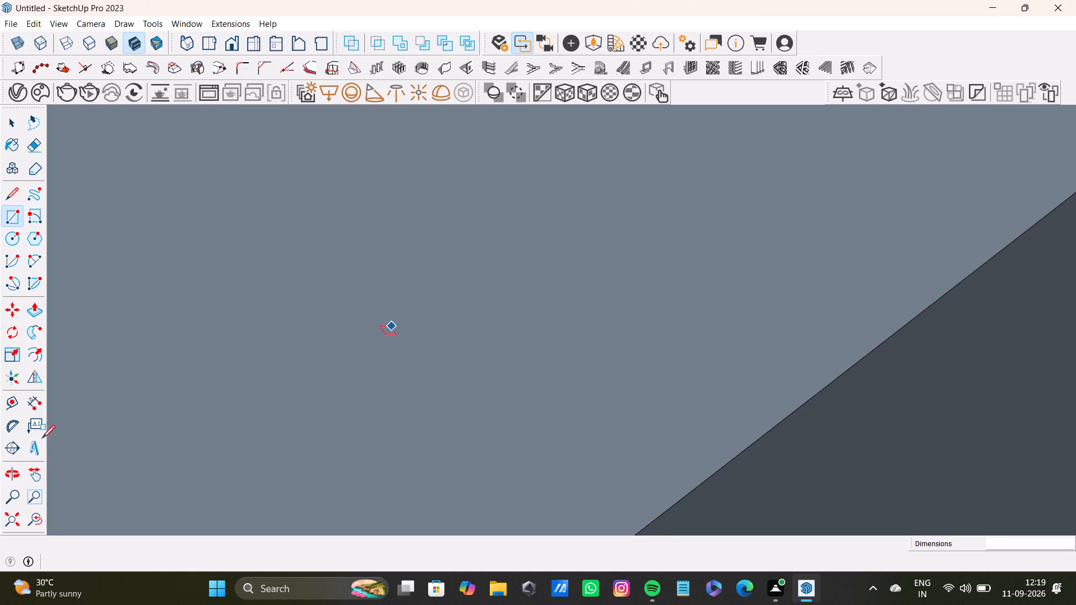
pyautogui.click(36, 514)
pyautogui.click(8, 514)
pyautogui.keyDown('shift'); pyautogui.moveTo(310, 319); pyautogui.dragTo(485, 417, button='middle'); pyautogui.keyUp('shift')
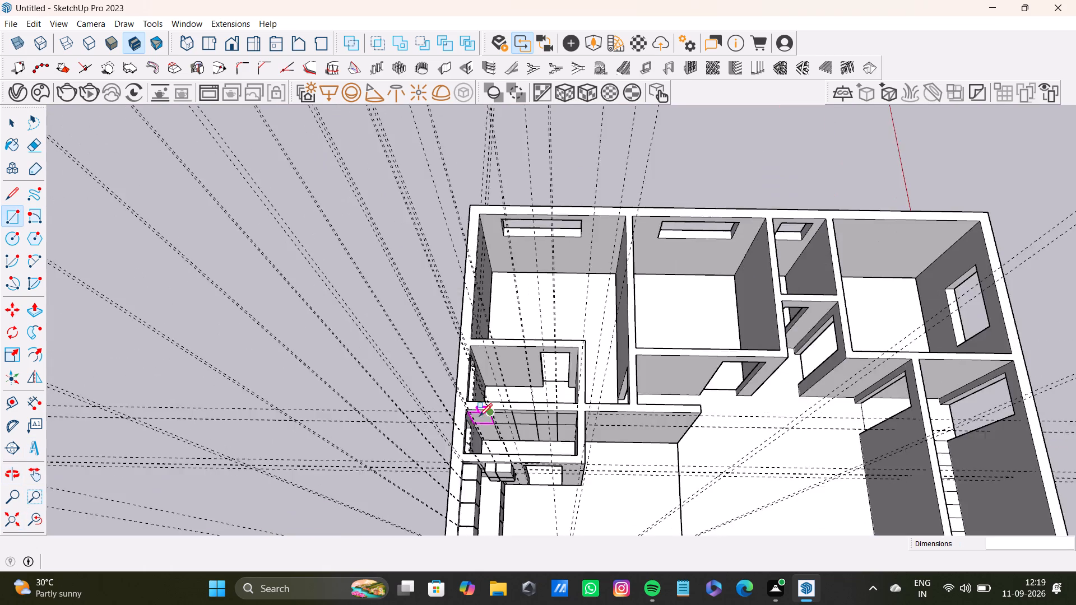
pyautogui.scroll(13, 474, 416)
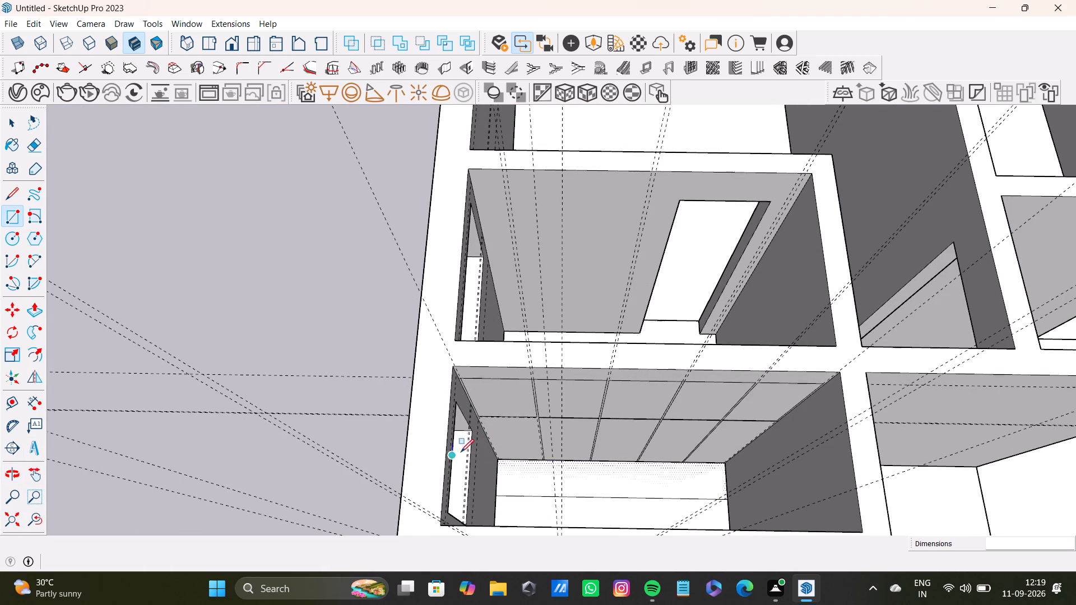
pyautogui.scroll(20, 461, 452)
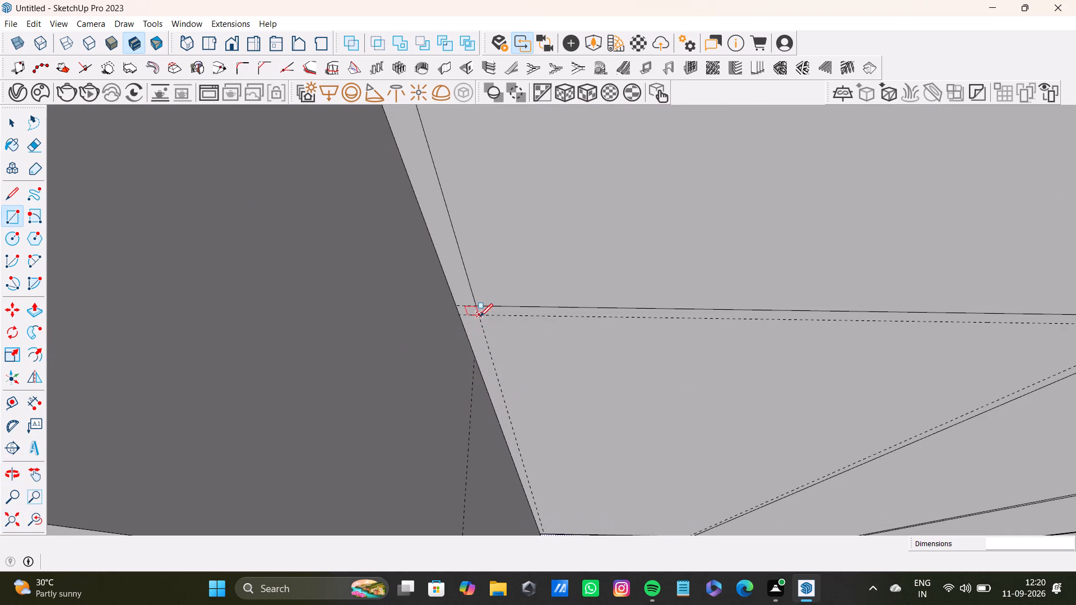
pyautogui.click(480, 315)
pyautogui.scroll(-2, 636, 436)
pyautogui.keyDown('shift'); pyautogui.moveTo(737, 469); pyautogui.dragTo(631, 365, button='middle'); pyautogui.keyUp('shift')
pyautogui.scroll(4, 631, 382)
pyautogui.keyDown('shift'); pyautogui.moveTo(635, 418); pyautogui.dragTo(611, 313, button='middle'); pyautogui.keyUp('shift')
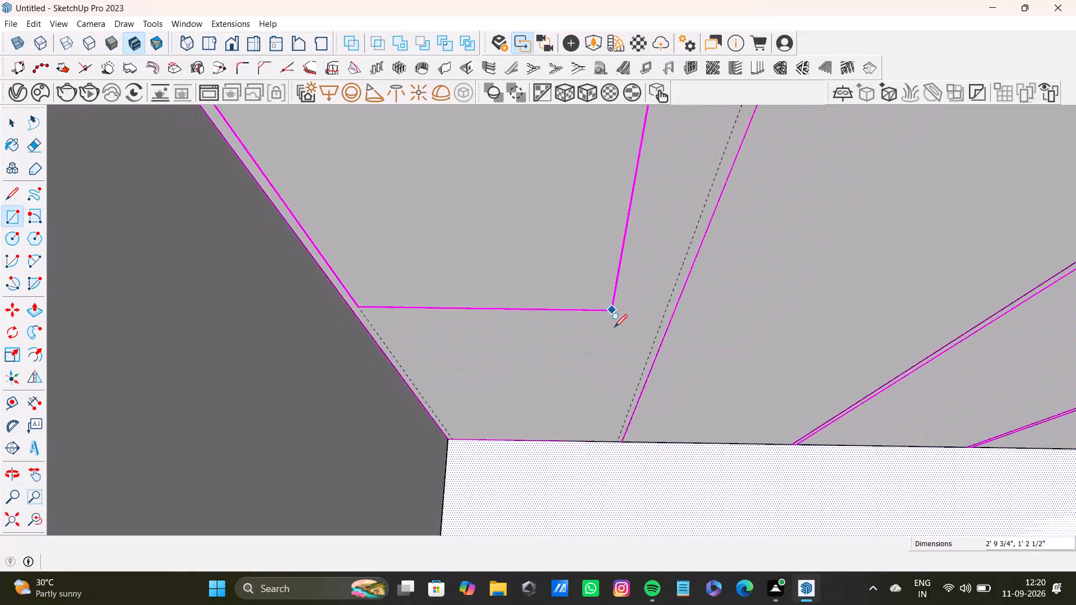
pyautogui.scroll(3, 614, 375)
pyautogui.keyDown('shift'); pyautogui.moveTo(622, 392); pyautogui.dragTo(613, 322, button='middle'); pyautogui.keyUp('shift')
pyautogui.scroll(6, 609, 333)
pyautogui.moveTo(610, 396); pyautogui.dragTo(609, 356, button='middle')
pyautogui.scroll(3, 611, 369)
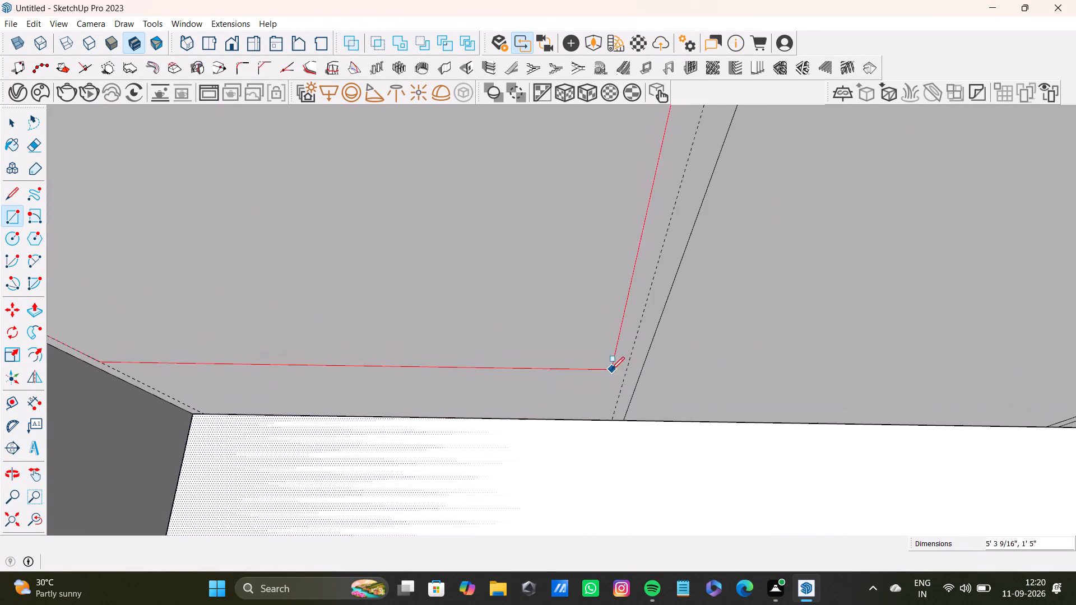
pyautogui.click(614, 419)
pyautogui.scroll(-8, 593, 415)
pyautogui.press('space')
# Push/Pull the upper row's first and second panels, starting from the window end, out from the wall by 9 1/8".
pyautogui.scroll(-8, 249, 390)
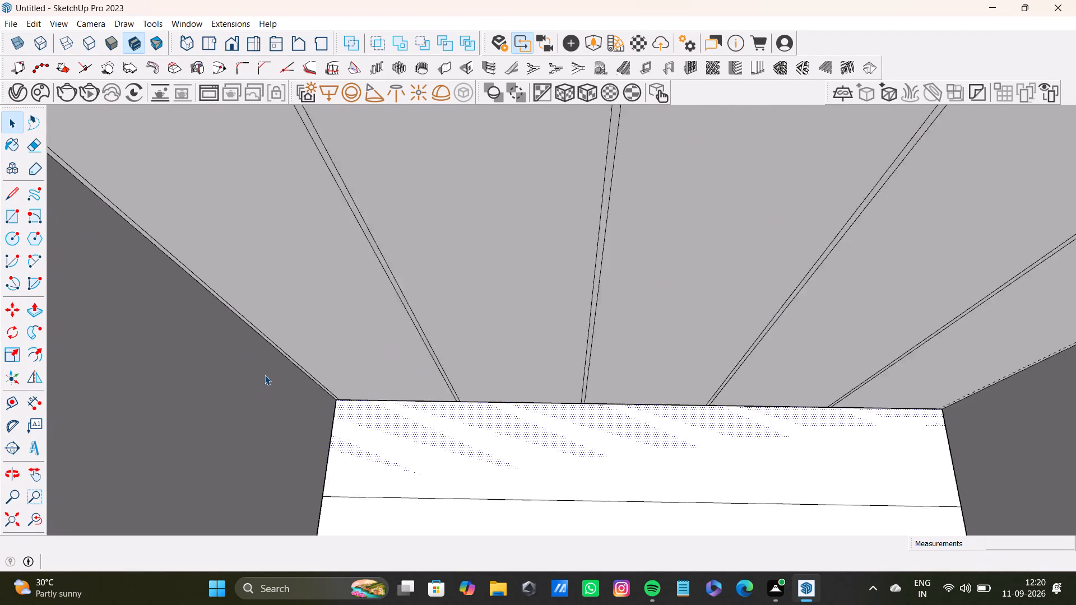
pyautogui.scroll(-11, 265, 375)
pyautogui.keyDown('shift'); pyautogui.scroll(-3, 265, 375); pyautogui.keyUp('shift')
pyautogui.keyDown('shift'); pyautogui.moveTo(265, 367); pyautogui.dragTo(561, 395, button='middle'); pyautogui.keyUp('shift')
pyautogui.scroll(3, 541, 337)
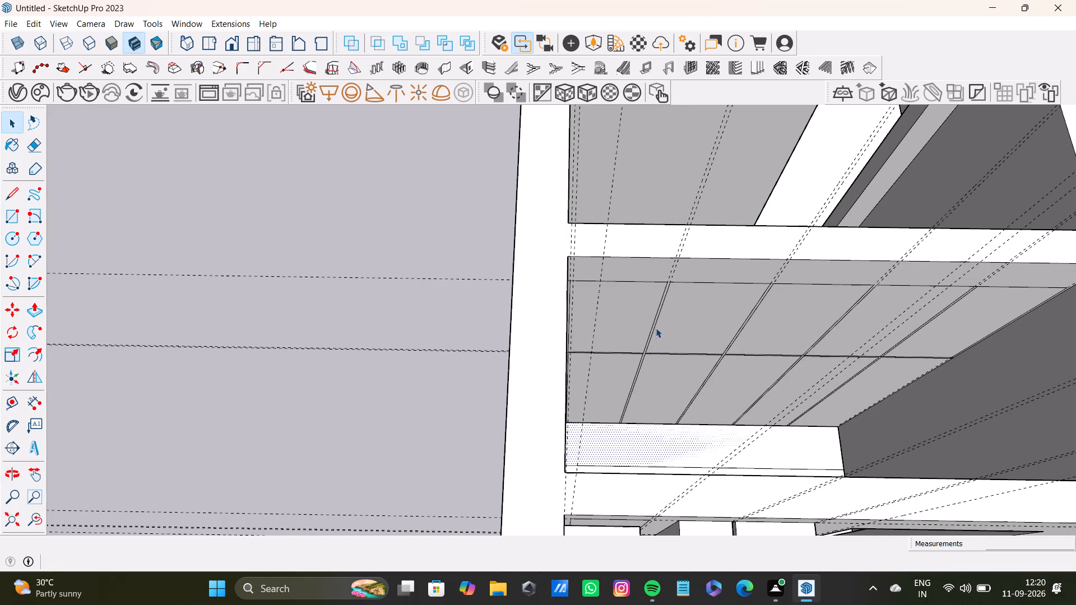
pyautogui.click(598, 304)
pyautogui.click(613, 317)
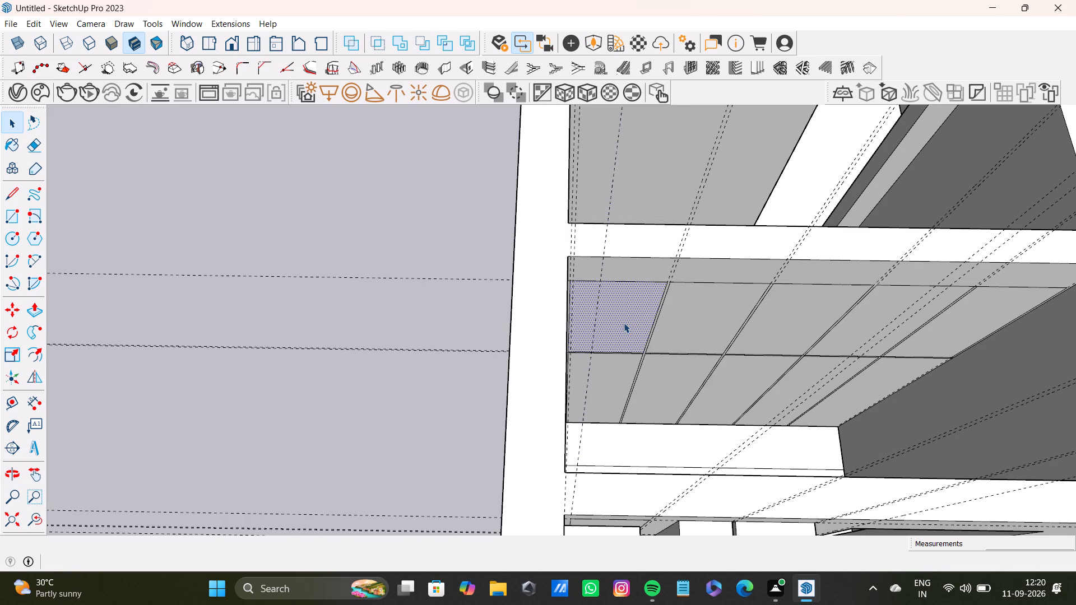
pyautogui.press('p')
pyautogui.moveTo(624, 323); pyautogui.dragTo(611, 365)
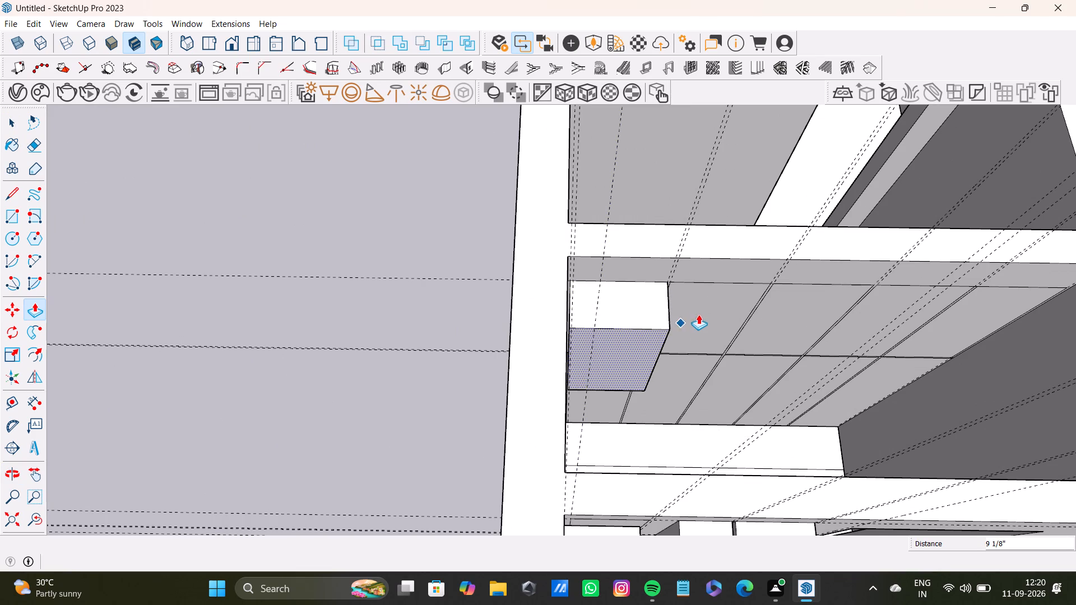
pyautogui.press('space')
pyautogui.click(709, 312)
pyautogui.press('p')
pyautogui.moveTo(708, 311); pyautogui.dragTo(660, 321)
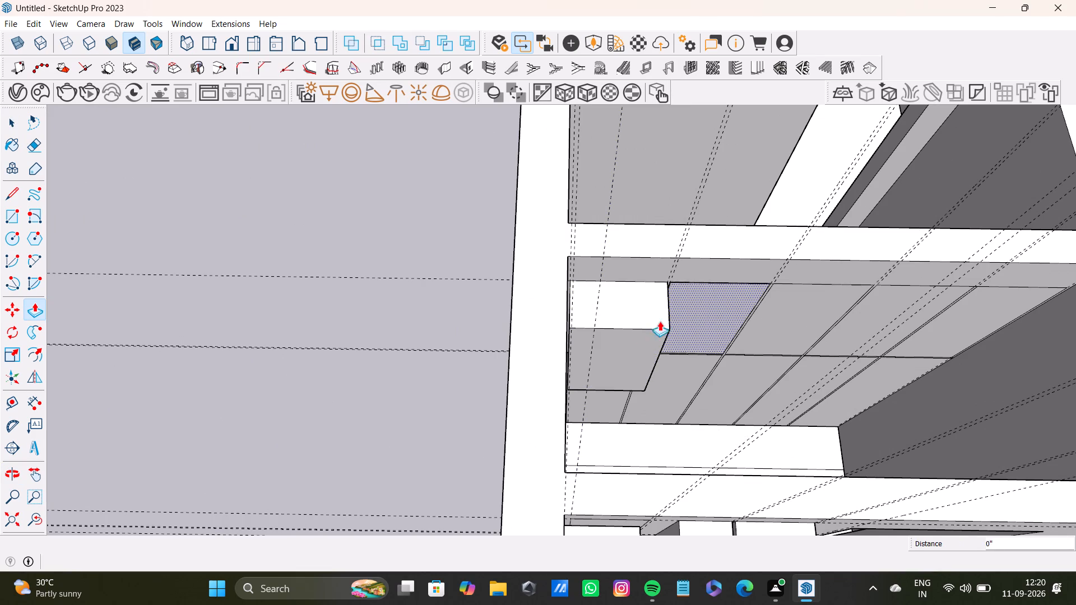
pyautogui.moveTo(660, 321); pyautogui.dragTo(619, 332)
# Push/Pull the upper row's third panel outward to match the depth of the two raised panels beside it.
pyautogui.scroll(-3, 744, 361)
pyautogui.keyDown('shift'); pyautogui.moveTo(732, 355); pyautogui.dragTo(528, 354, button='middle'); pyautogui.keyUp('shift')
pyautogui.scroll(4, 571, 329)
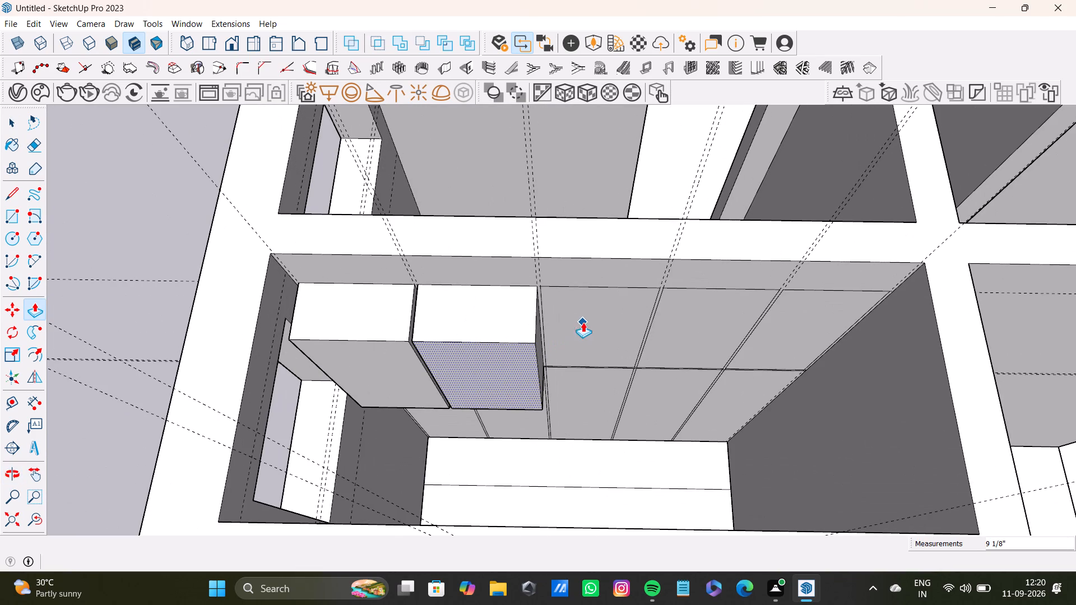
pyautogui.press('space')
pyautogui.click(583, 322)
pyautogui.press('o')
pyautogui.moveTo(583, 322); pyautogui.dragTo(550, 329)
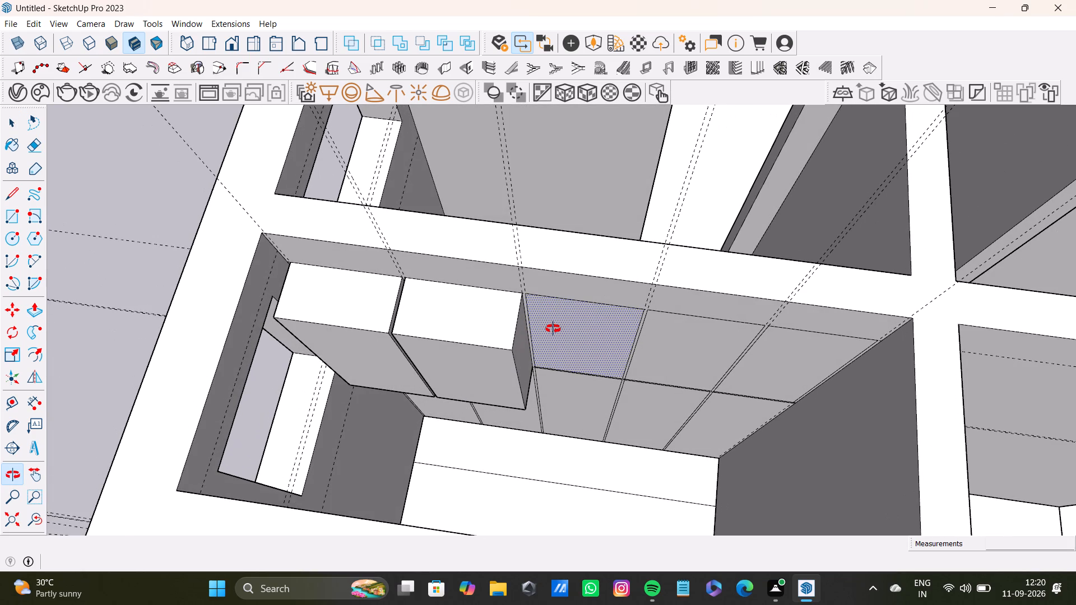
pyautogui.press('o')
pyautogui.moveTo(553, 347); pyautogui.dragTo(577, 343)
pyautogui.press('p')
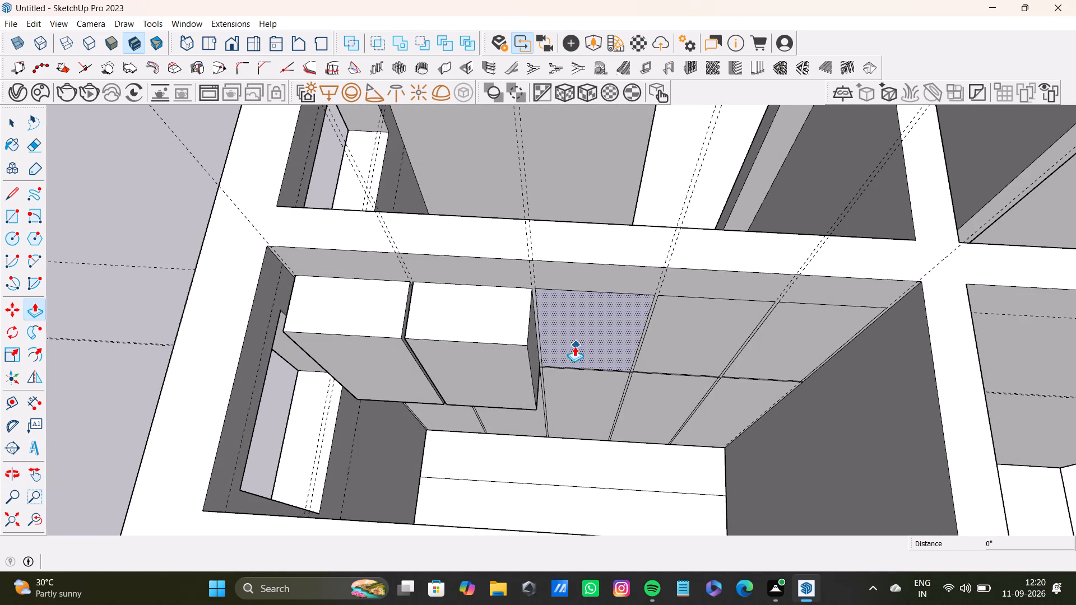
pyautogui.moveTo(574, 346); pyautogui.dragTo(495, 356)
# Push/Pull the upper row's fourth and fifth panels out from the wall by 9 1/8", level with the other upper units.
pyautogui.press('space')
pyautogui.click(680, 340)
pyautogui.press('p')
pyautogui.moveTo(680, 339); pyautogui.dragTo(599, 372)
pyautogui.press('space')
pyautogui.click(798, 333)
pyautogui.press('p')
pyautogui.moveTo(796, 335); pyautogui.dragTo(729, 379)
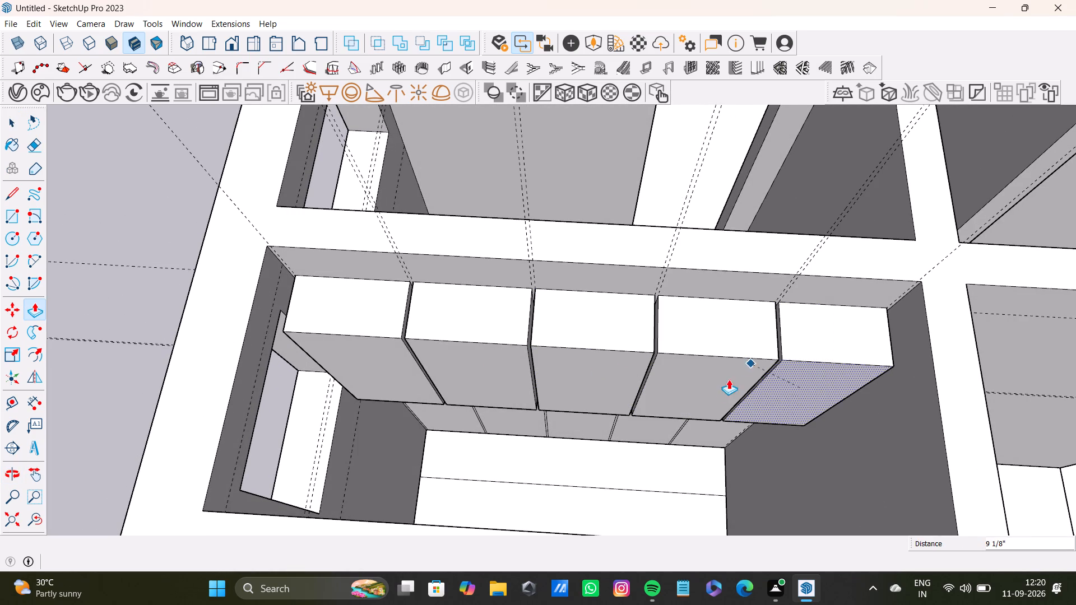
pyautogui.moveTo(729, 379); pyautogui.dragTo(712, 381)
pyautogui.press('space')
# Push/Pull the lower row's first and second panels outward by 9 1/8", flush with the upper units.
pyautogui.scroll(-3, 578, 427)
pyautogui.scroll(8, 457, 436)
pyautogui.click(473, 413)
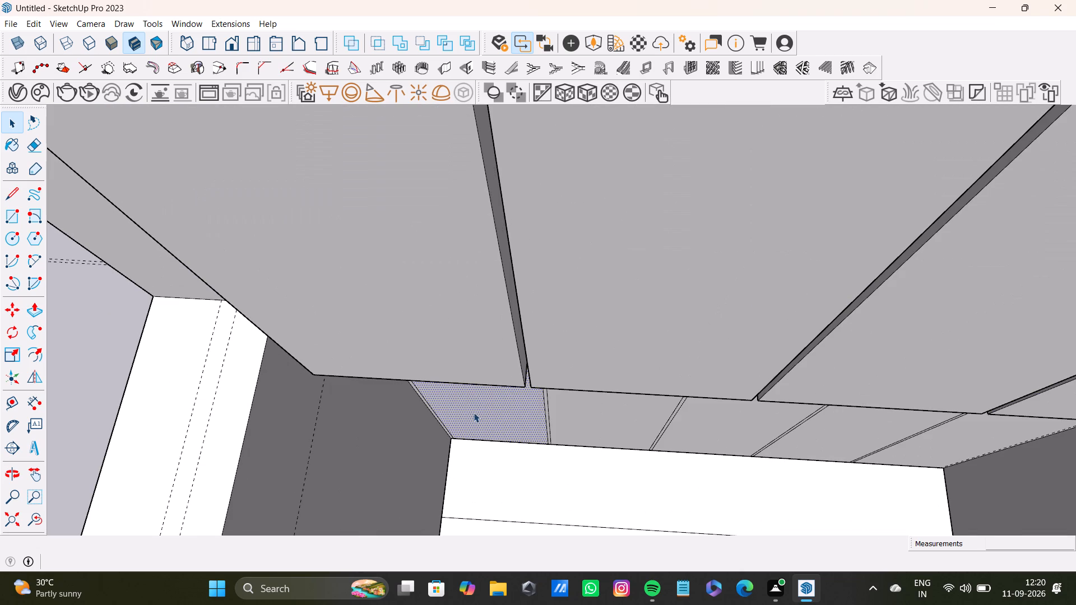
pyautogui.press('p')
pyautogui.moveTo(494, 413); pyautogui.dragTo(447, 357)
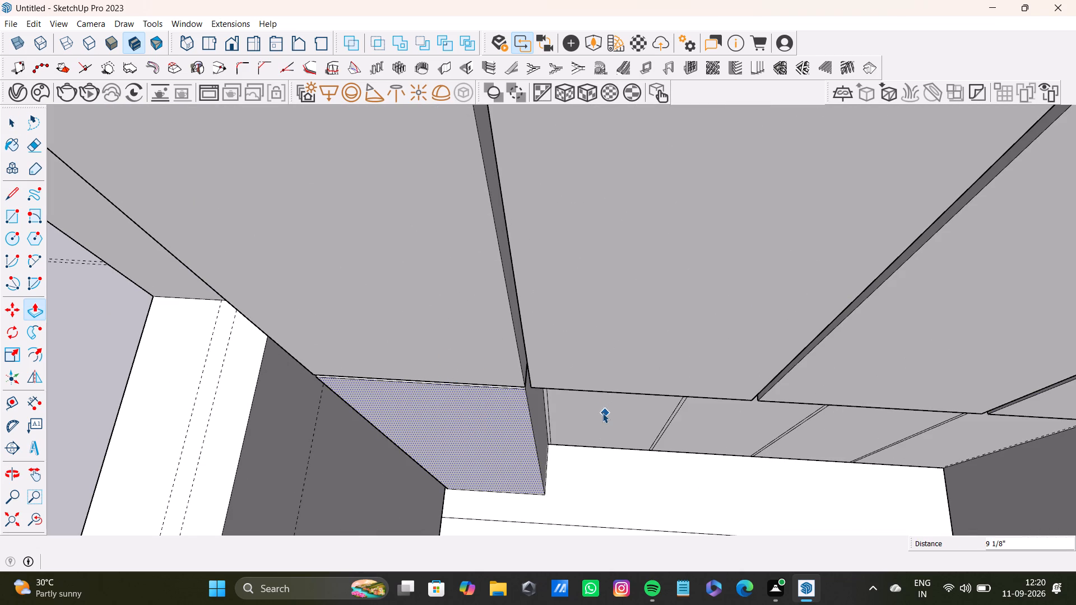
pyautogui.press('space')
pyautogui.click(602, 413)
pyautogui.moveTo(602, 413); pyautogui.dragTo(585, 359)
pyautogui.press('p')
pyautogui.moveTo(591, 413); pyautogui.dragTo(508, 396)
# Push/Pull the lower row's third panel outward to the same depth as the lower units beside it.
pyautogui.scroll(-7, 661, 437)
pyautogui.keyDown('shift'); pyautogui.moveTo(676, 440); pyautogui.dragTo(559, 426, button='middle'); pyautogui.keyUp('shift')
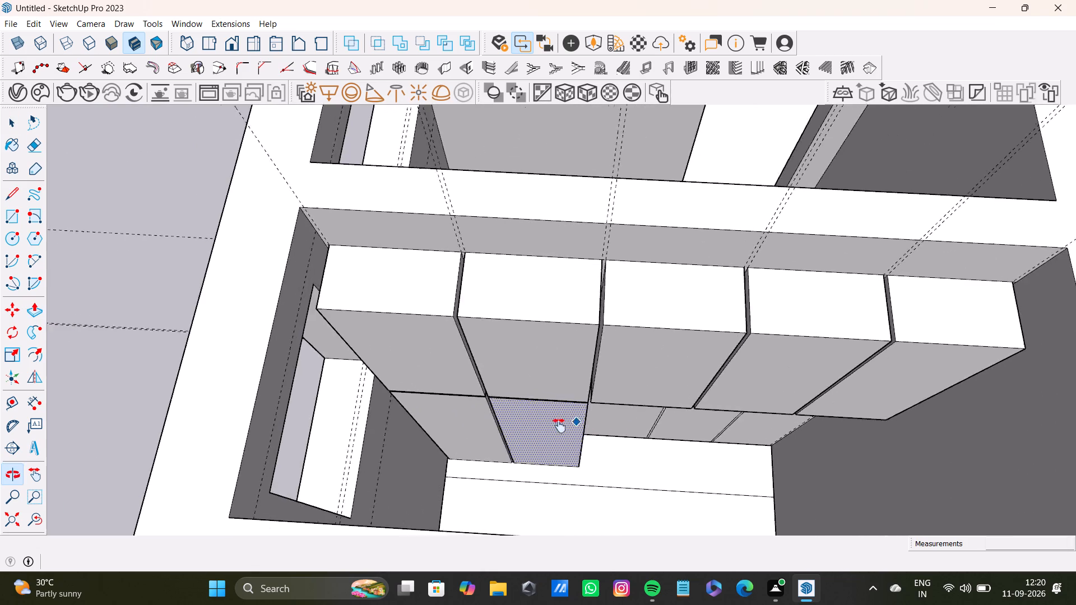
pyautogui.keyDown('shift'); pyautogui.moveTo(559, 426); pyautogui.dragTo(551, 427, button='middle'); pyautogui.keyUp('shift')
pyautogui.scroll(4, 547, 427)
pyautogui.press('space')
pyautogui.click(624, 425)
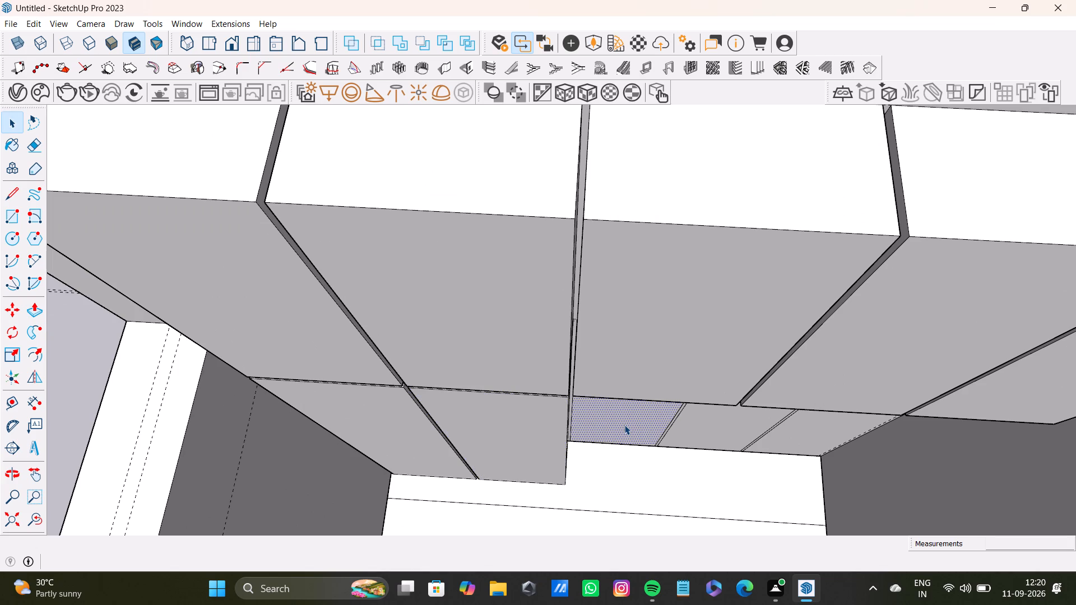
pyautogui.press('p')
pyautogui.moveTo(624, 425); pyautogui.dragTo(580, 382)
pyautogui.press('space')
# Push/Pull the lower row's fourth and fifth panels out from the wall by 9 1/8", completing the lower row.
pyautogui.moveTo(720, 402); pyautogui.dragTo(573, 324, button='middle')
pyautogui.press('space')
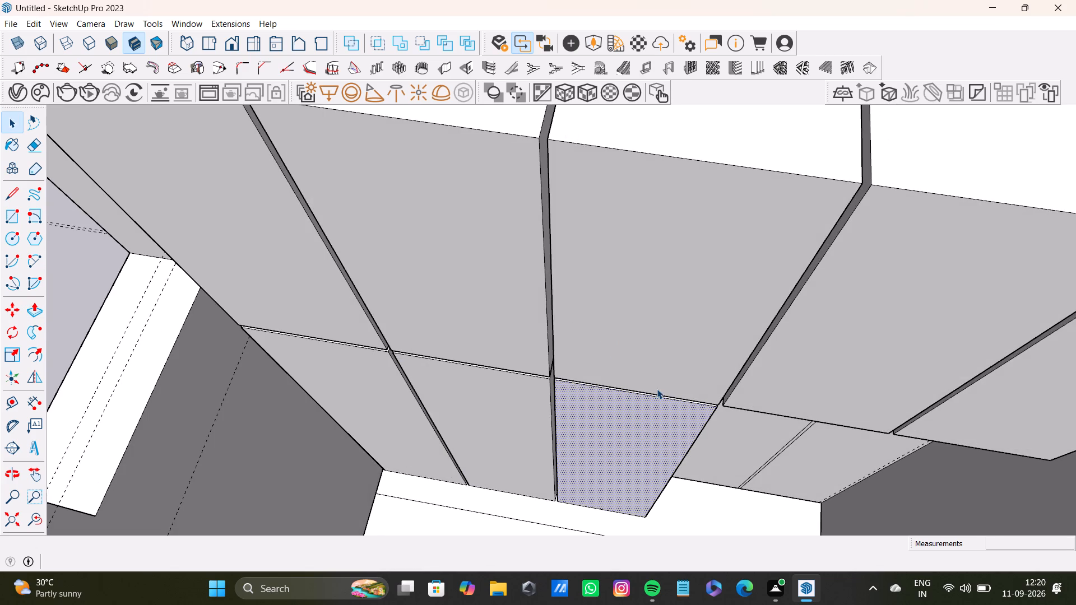
pyautogui.scroll(-4, 657, 389)
pyautogui.keyDown('shift'); pyautogui.moveTo(672, 402); pyautogui.dragTo(480, 353, button='middle'); pyautogui.keyUp('shift')
pyautogui.scroll(3, 565, 385)
pyautogui.moveTo(570, 375); pyautogui.dragTo(509, 384, button='middle')
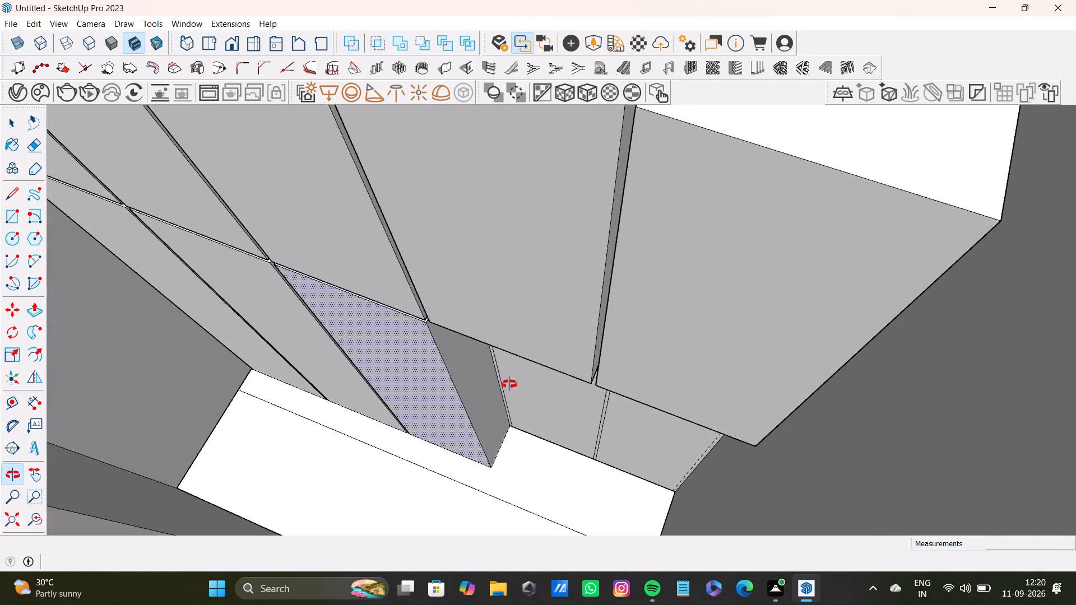
pyautogui.moveTo(509, 384); pyautogui.dragTo(514, 367, button='middle')
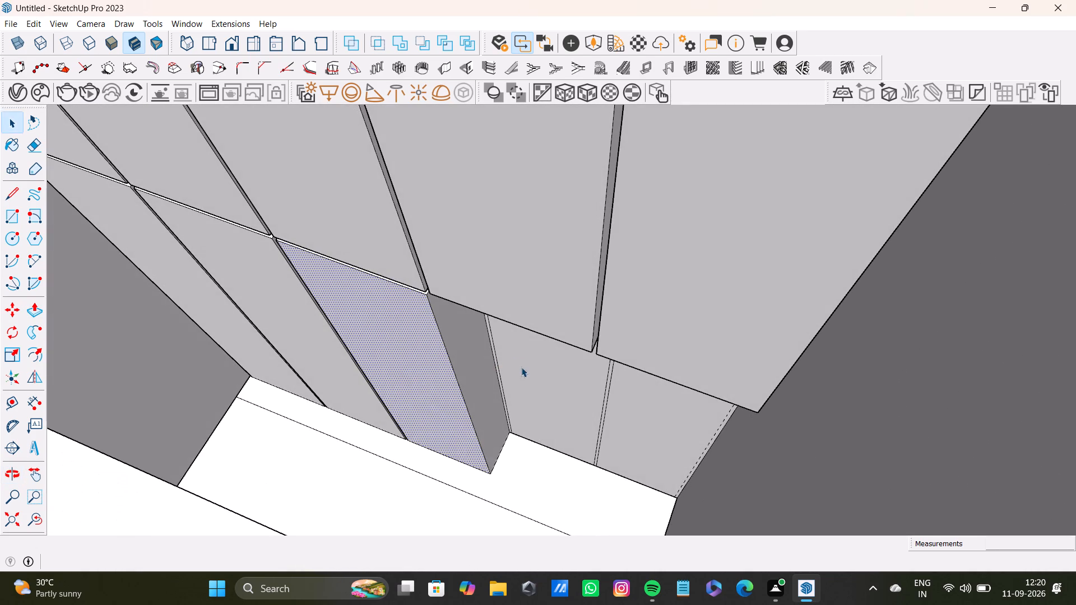
pyautogui.press('space')
pyautogui.click(541, 371)
pyautogui.press('p')
pyautogui.moveTo(541, 371); pyautogui.dragTo(416, 338)
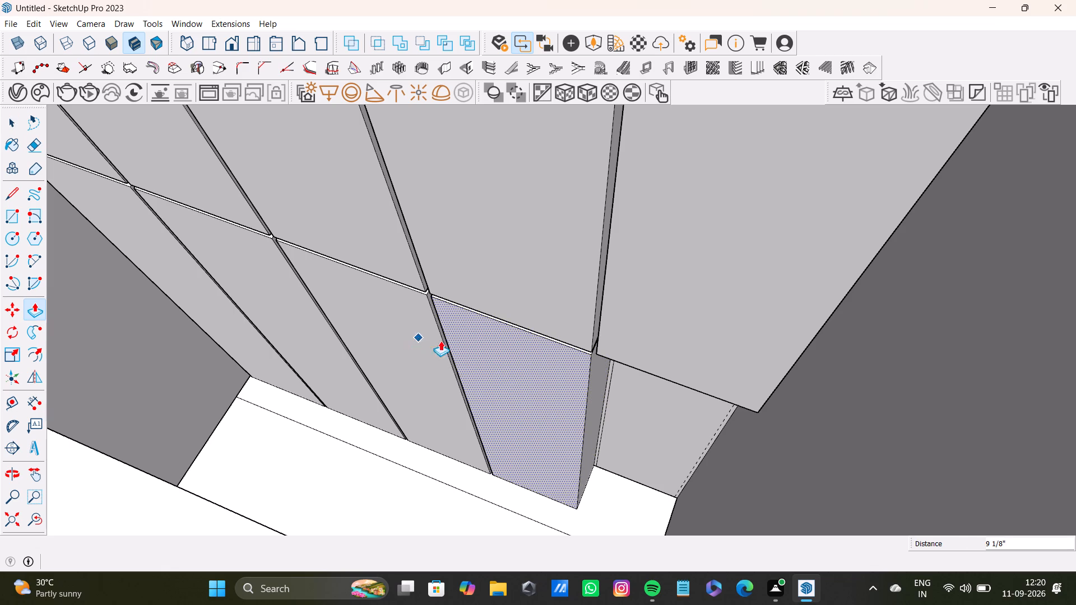
pyautogui.press('space')
pyautogui.click(666, 431)
pyautogui.press('p')
pyautogui.moveTo(653, 428); pyautogui.dragTo(535, 393)
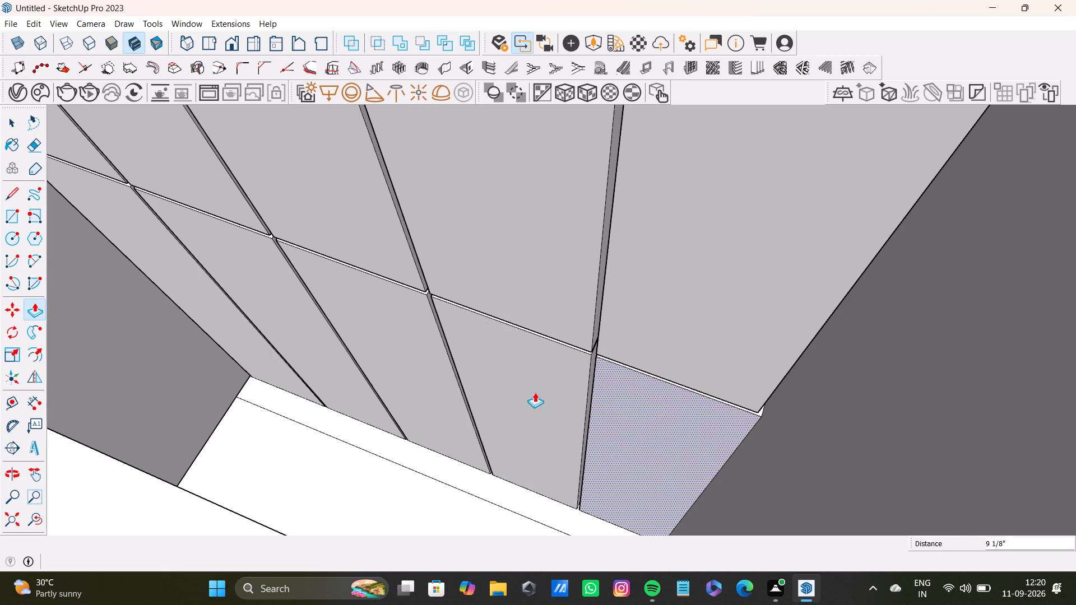
pyautogui.press('space')
# Push the front face of the lower row's first unit, at the window end, back so it sits recessed behind the upper unit.
pyautogui.scroll(-8, 574, 392)
pyautogui.keyDown('shift'); pyautogui.moveTo(547, 403); pyautogui.dragTo(745, 468, button='middle'); pyautogui.keyUp('shift')
pyautogui.moveTo(722, 417); pyautogui.dragTo(380, 448, button='middle')
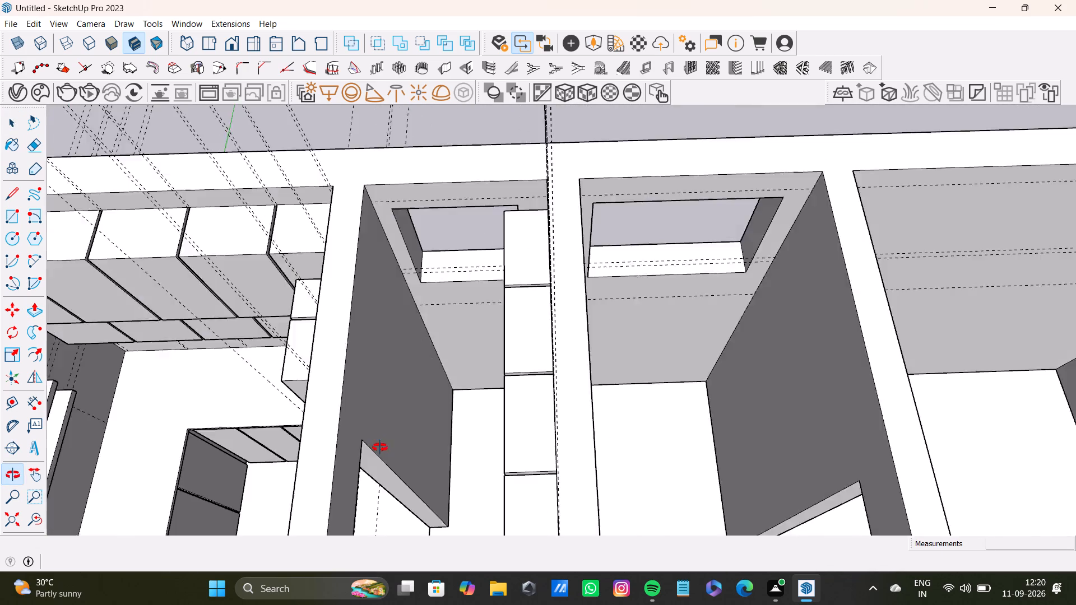
pyautogui.moveTo(380, 448); pyautogui.dragTo(363, 457, button='middle')
pyautogui.scroll(-4, 399, 420)
pyautogui.keyDown('shift'); pyautogui.moveTo(398, 406); pyautogui.dragTo(585, 389, button='middle'); pyautogui.keyUp('shift')
pyautogui.scroll(4, 629, 376)
pyautogui.moveTo(625, 385); pyautogui.dragTo(655, 394, button='middle')
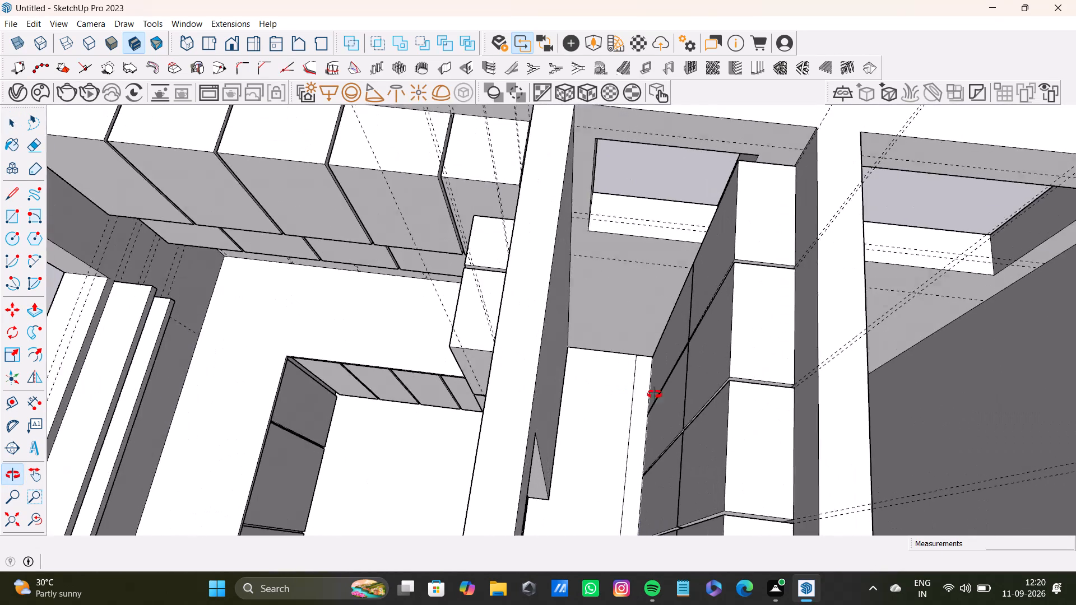
pyautogui.moveTo(655, 394); pyautogui.dragTo(864, 399, button='middle')
pyautogui.scroll(3, 703, 296)
pyautogui.keyDown('shift'); pyautogui.moveTo(662, 260); pyautogui.dragTo(546, 360, button='middle'); pyautogui.keyUp('shift')
pyautogui.moveTo(513, 387); pyautogui.dragTo(692, 358, button='middle')
pyautogui.scroll(4, 497, 328)
pyautogui.click(527, 345)
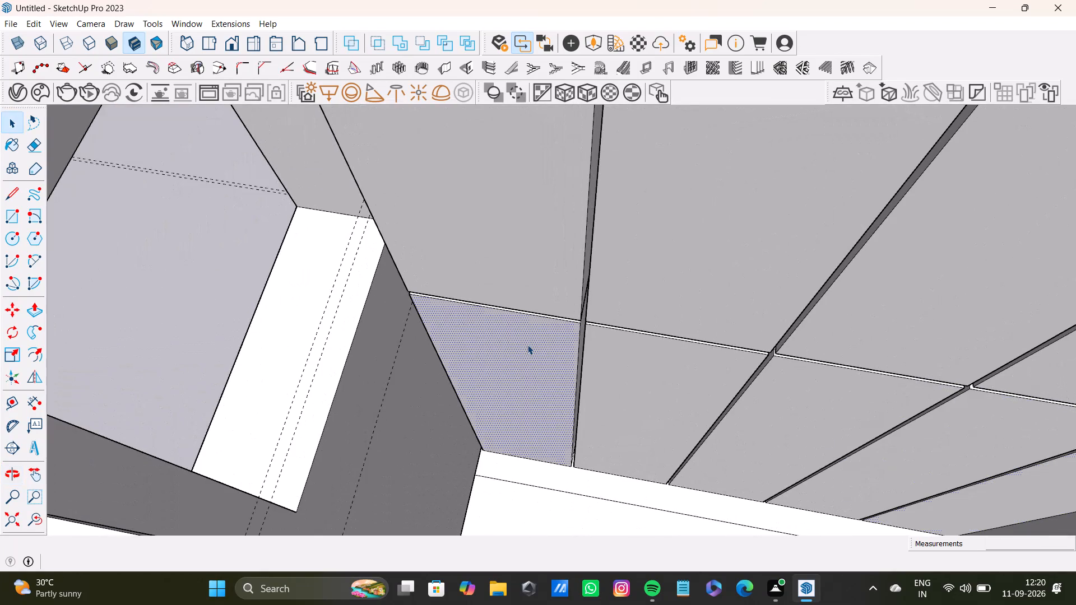
pyautogui.press('p')
pyautogui.moveTo(526, 347); pyautogui.dragTo(554, 322)
# Push the front faces of the lower row's second and third units back to match the recessed first unit.
pyautogui.press('space')
pyautogui.press('space')
pyautogui.click(614, 360)
pyautogui.press('p')
pyautogui.moveTo(601, 378); pyautogui.dragTo(573, 335)
pyautogui.press('space')
pyautogui.click(782, 424)
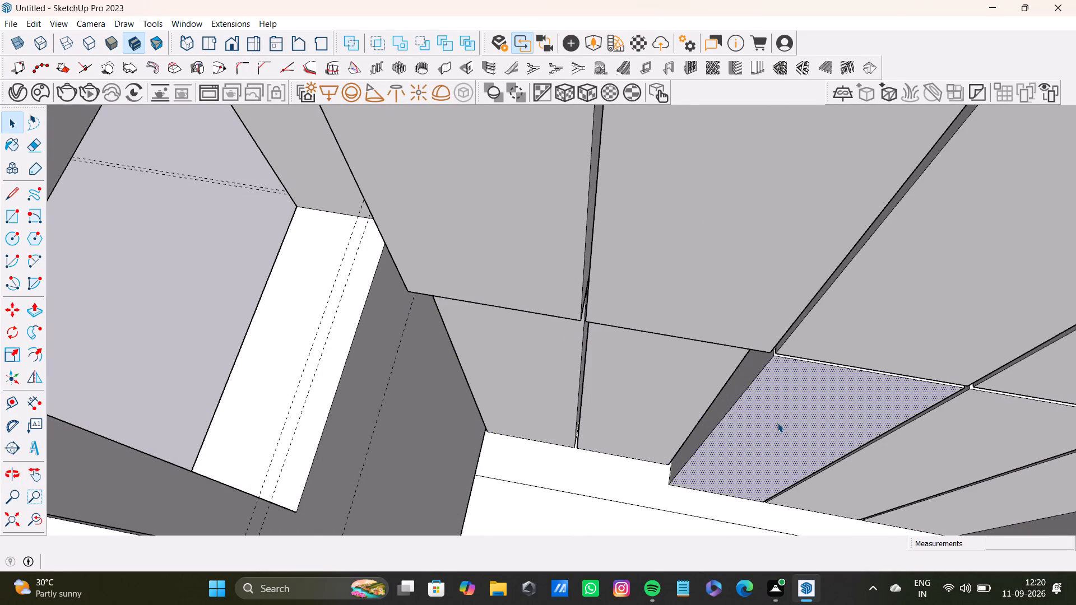
pyautogui.press('p')
pyautogui.moveTo(775, 422); pyautogui.dragTo(699, 376)
# Push the front faces of the lower row's fourth and fifth units back in line with the other recessed lower units.
pyautogui.scroll(-4, 702, 413)
pyautogui.keyDown('shift'); pyautogui.moveTo(750, 424); pyautogui.dragTo(574, 380, button='middle'); pyautogui.keyUp('shift')
pyautogui.scroll(3, 650, 382)
pyautogui.press('space')
pyautogui.click(650, 376)
pyautogui.press('p')
pyautogui.moveTo(647, 383); pyautogui.dragTo(587, 351)
pyautogui.press('space')
pyautogui.click(778, 414)
pyautogui.press('p')
pyautogui.moveTo(777, 414); pyautogui.dragTo(689, 379)
pyautogui.press('space')
# Examine the finished upper and lower storage units and the rest of the small windowed room from several sides.
pyautogui.scroll(-4, 698, 393)
pyautogui.moveTo(750, 429); pyautogui.dragTo(486, 473, button='middle')
pyautogui.scroll(-5, 476, 463)
pyautogui.keyDown('shift'); pyautogui.moveTo(474, 458); pyautogui.dragTo(466, 469, button='middle'); pyautogui.keyUp('shift')
pyautogui.scroll(7, 470, 388)
pyautogui.keyDown('shift'); pyautogui.moveTo(440, 404); pyautogui.dragTo(565, 378, button='middle'); pyautogui.keyUp('shift')
pyautogui.moveTo(637, 379); pyautogui.dragTo(478, 411, button='middle')
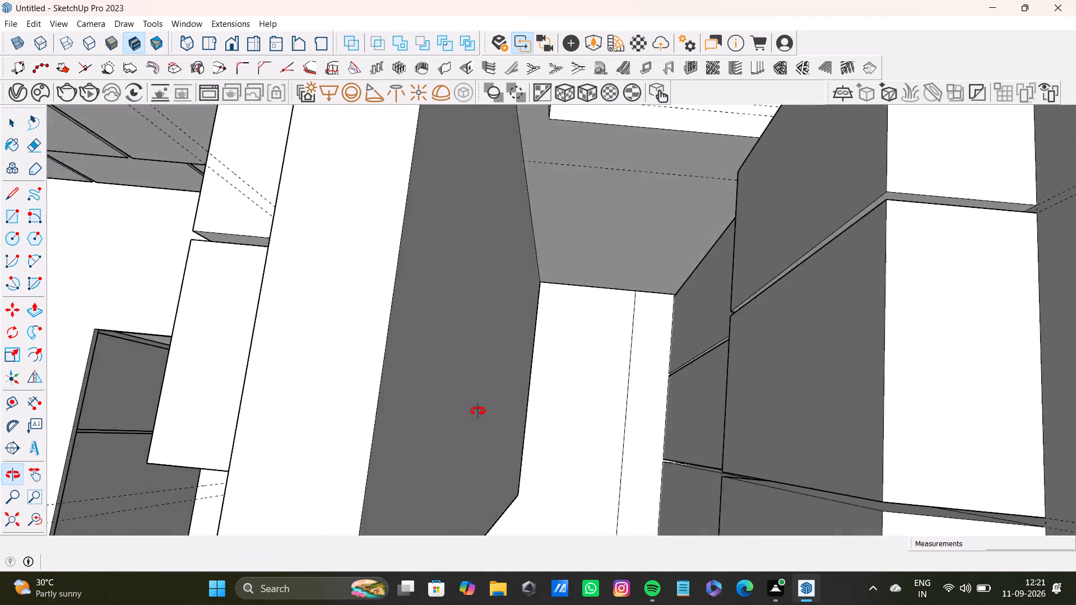
pyautogui.moveTo(478, 411); pyautogui.dragTo(279, 421, button='middle')
pyautogui.scroll(-4, 617, 271)
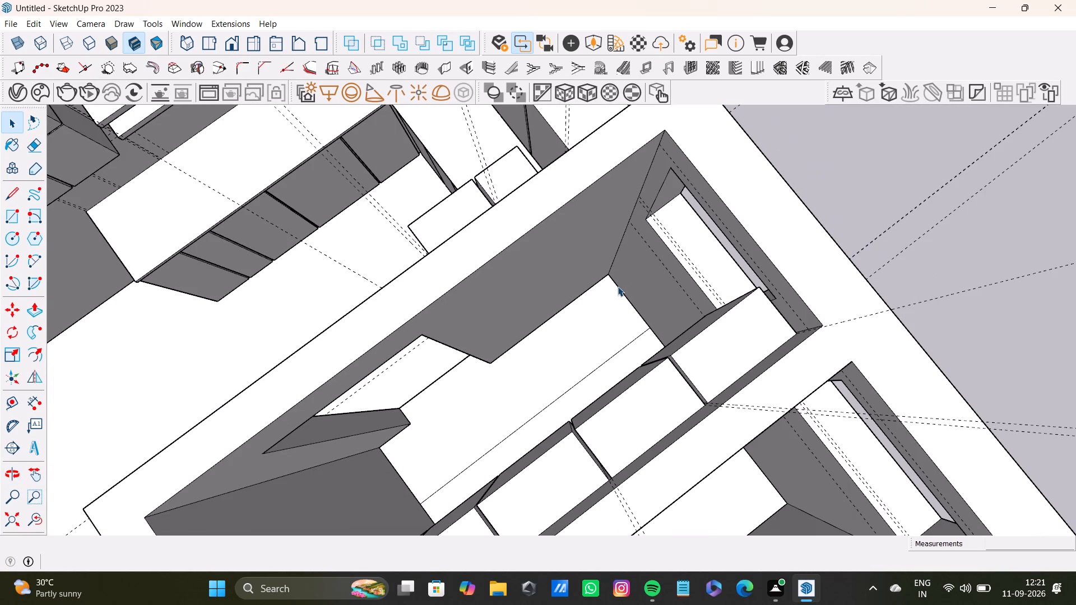
pyautogui.moveTo(593, 330); pyautogui.dragTo(412, 355, button='middle')
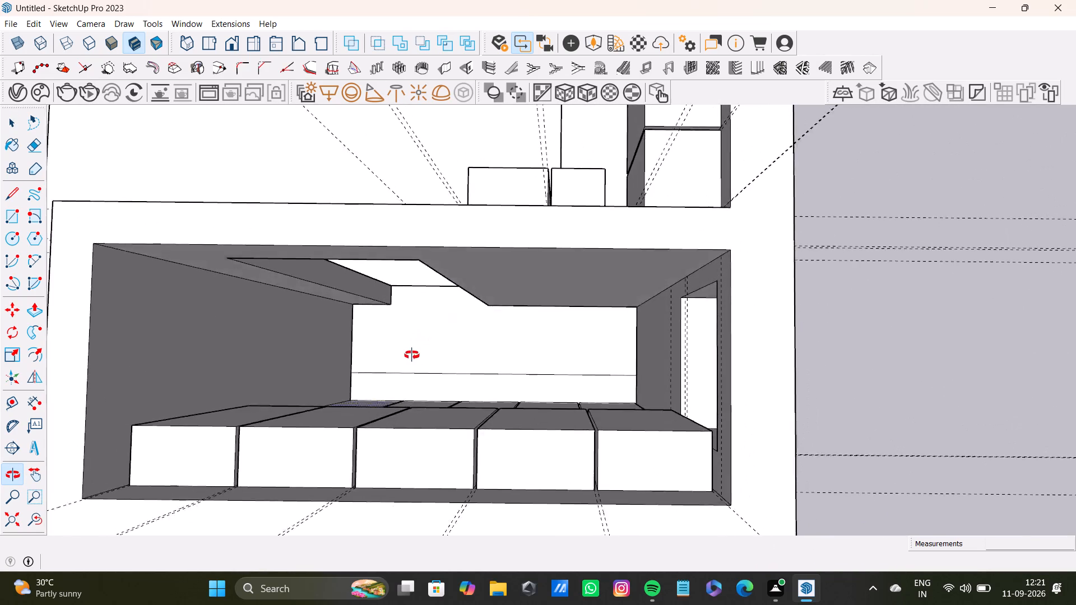
pyautogui.moveTo(412, 355); pyautogui.dragTo(540, 406, button='middle')
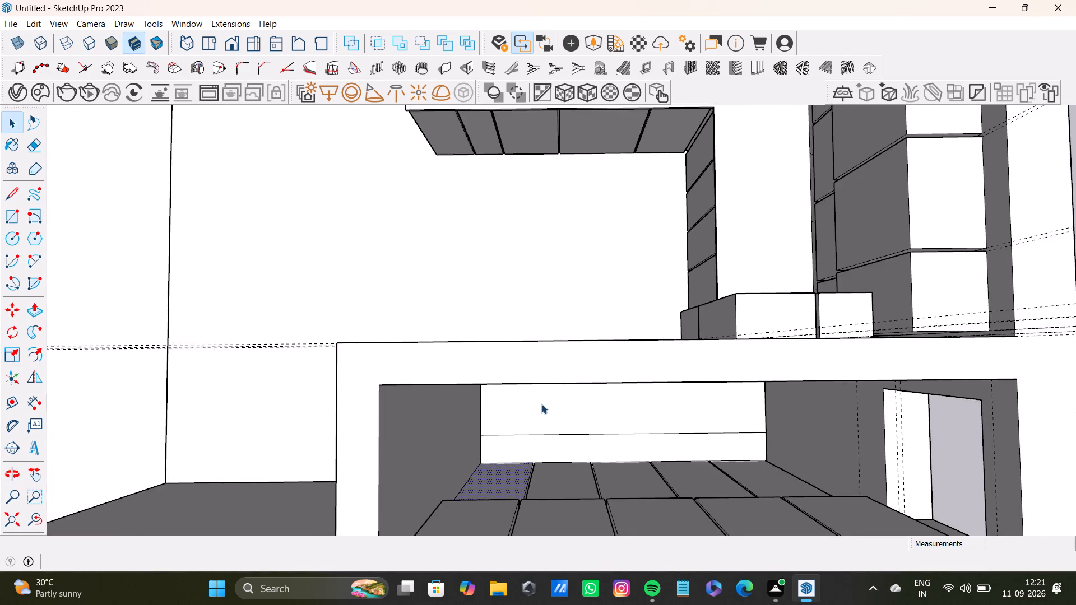
pyautogui.scroll(6, 541, 404)
pyautogui.keyDown('shift'); pyautogui.moveTo(541, 376); pyautogui.dragTo(456, 398, button='middle'); pyautogui.keyUp('shift')
pyautogui.scroll(1, 644, 422)
pyautogui.moveTo(644, 422); pyautogui.dragTo(630, 301, button='middle')
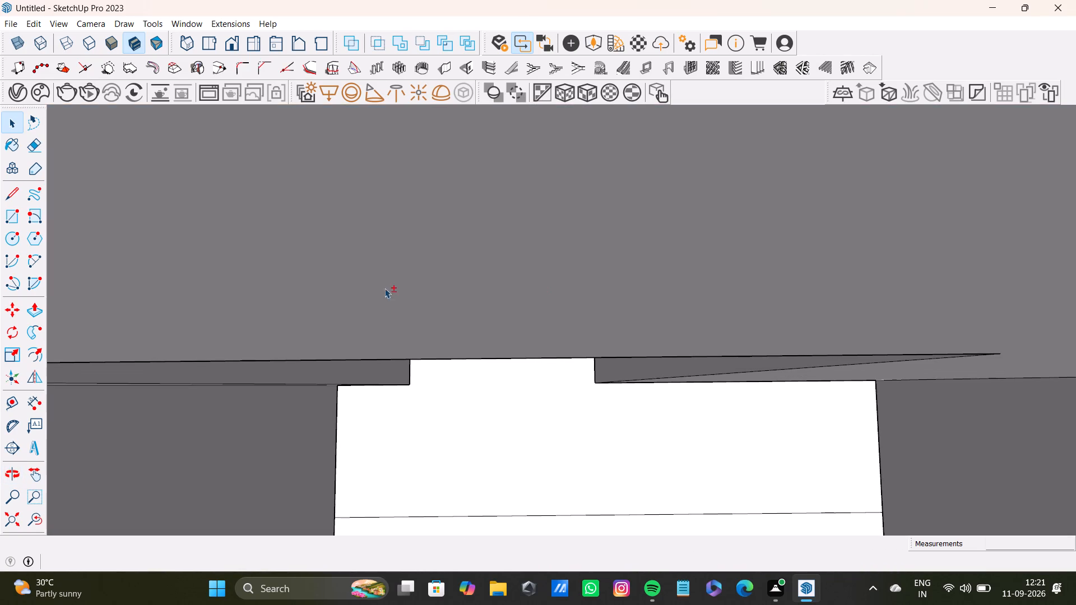
pyautogui.click(40, 522)
pyautogui.click(8, 523)
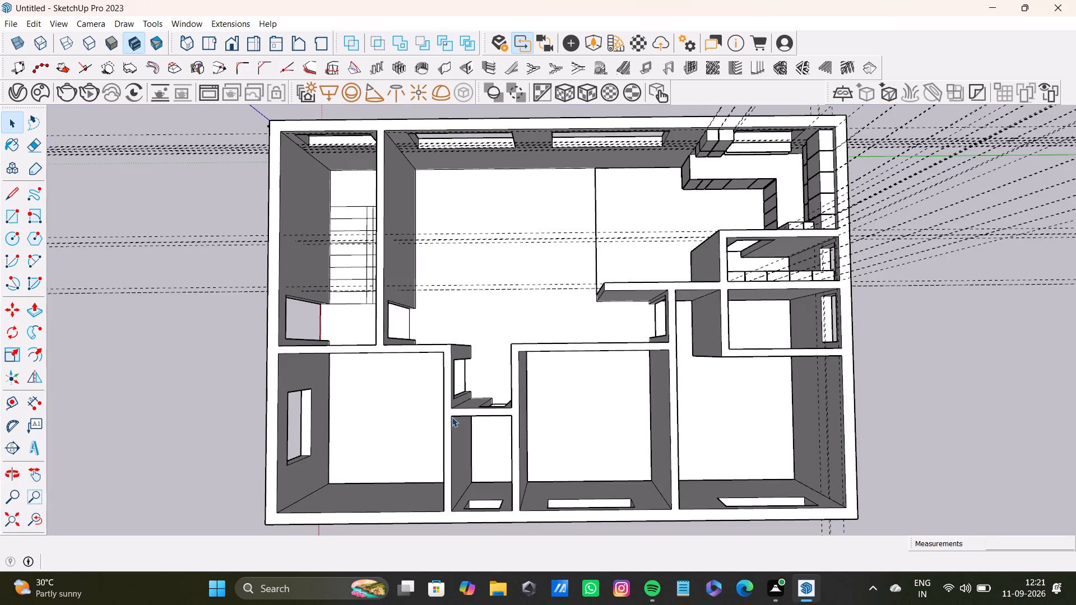
pyautogui.scroll(2, 452, 417)
pyautogui.keyDown('shift'); pyautogui.moveTo(649, 350); pyautogui.dragTo(432, 557, button='middle'); pyautogui.keyUp('shift')
pyautogui.scroll(11, 514, 485)
pyautogui.keyDown('shift'); pyautogui.moveTo(619, 457); pyautogui.dragTo(555, 411, button='middle'); pyautogui.keyUp('shift')
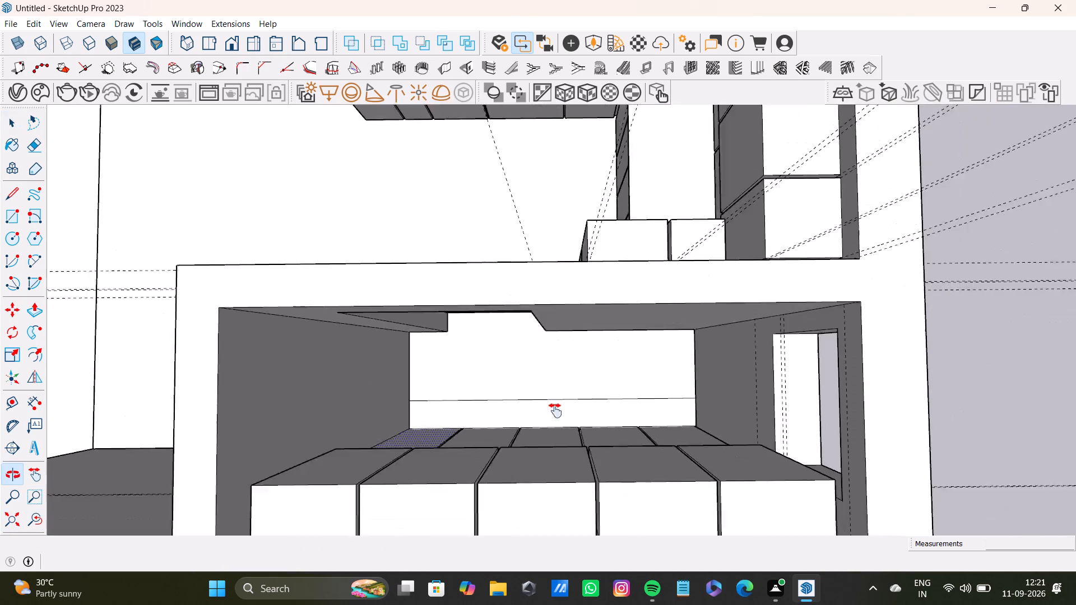
# Examine the recessed lower storage units up close where they meet the floor and end wall of the small windowed room.
pyautogui.keyDown('shift'); pyautogui.moveTo(555, 411); pyautogui.dragTo(516, 424, button='middle'); pyautogui.keyUp('shift')
pyautogui.scroll(-1, 516, 424)
pyautogui.scroll(4, 519, 425)
pyautogui.moveTo(519, 422); pyautogui.dragTo(818, 308, button='middle')
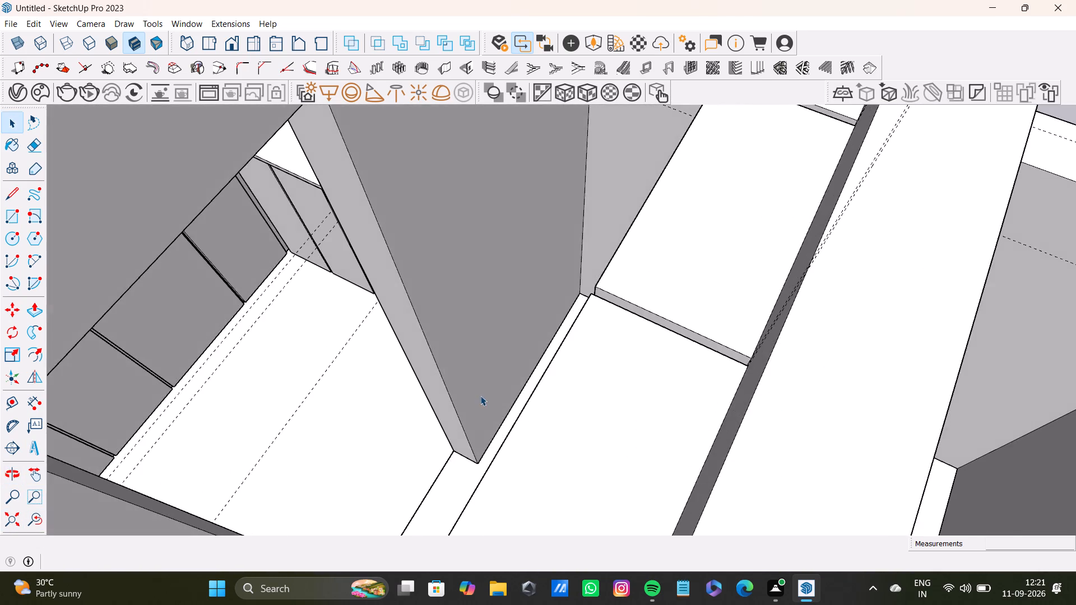
pyautogui.moveTo(491, 394); pyautogui.dragTo(791, 392, button='middle')
pyautogui.scroll(1, 648, 376)
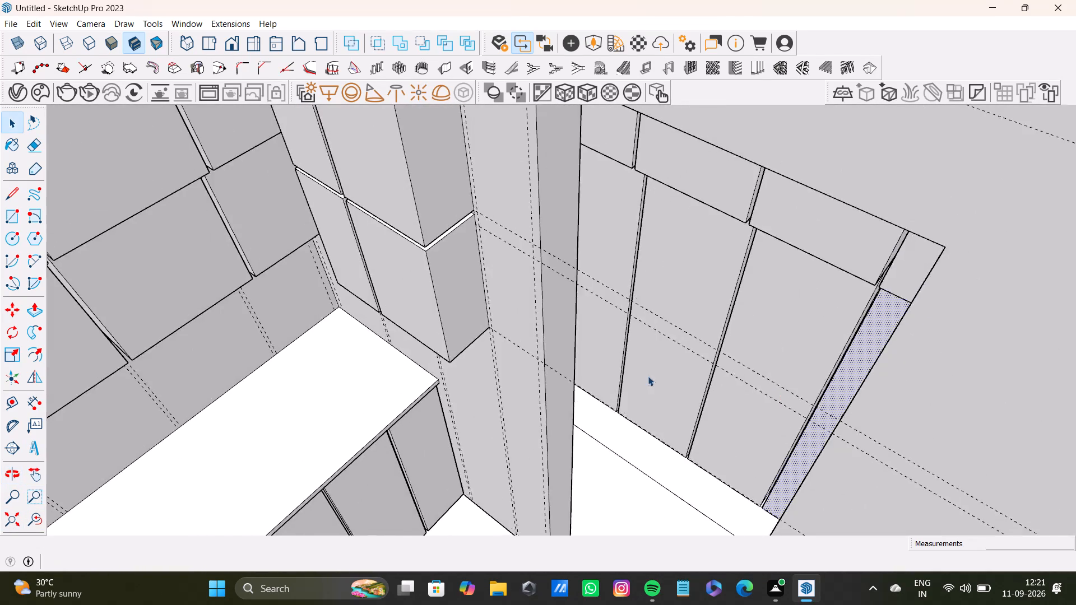
pyautogui.scroll(5, 648, 376)
pyautogui.moveTo(641, 365); pyautogui.dragTo(536, 370, button='middle')
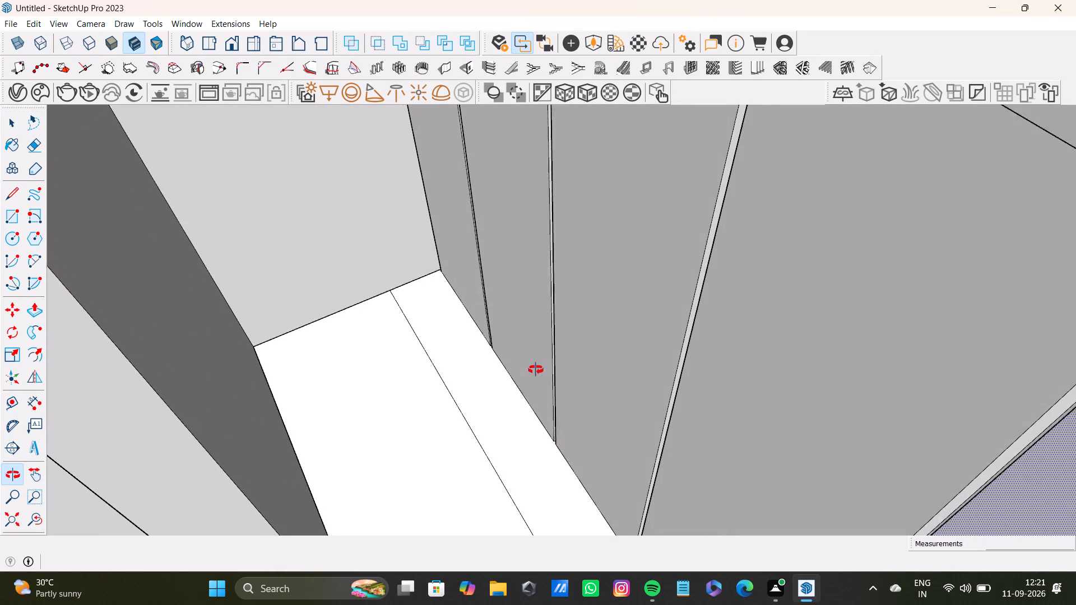
pyautogui.moveTo(536, 370); pyautogui.dragTo(619, 445, button='middle')
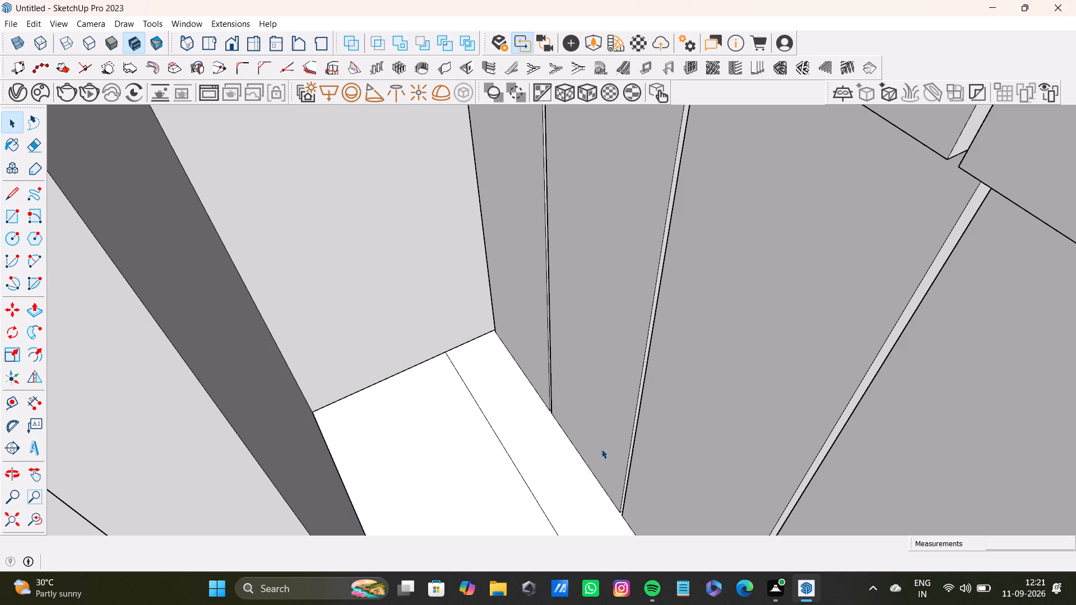
pyautogui.scroll(-20, 355, 216)
# Review the whole floor plan, and inspect the storage room's upper units, window and doorway together with the adjoining windowed room.
pyautogui.click(8, 524)
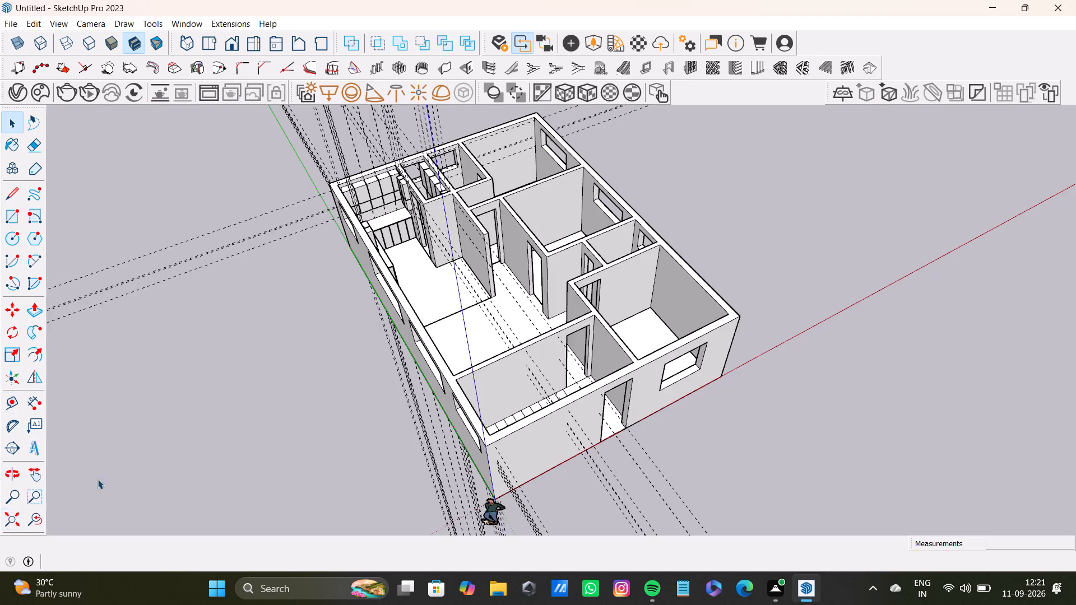
pyautogui.moveTo(333, 332); pyautogui.dragTo(579, 390, button='middle')
pyautogui.scroll(6, 498, 280)
pyautogui.keyDown('shift'); pyautogui.moveTo(316, 302); pyautogui.dragTo(478, 342, button='middle'); pyautogui.keyUp('shift')
pyautogui.scroll(8, 479, 403)
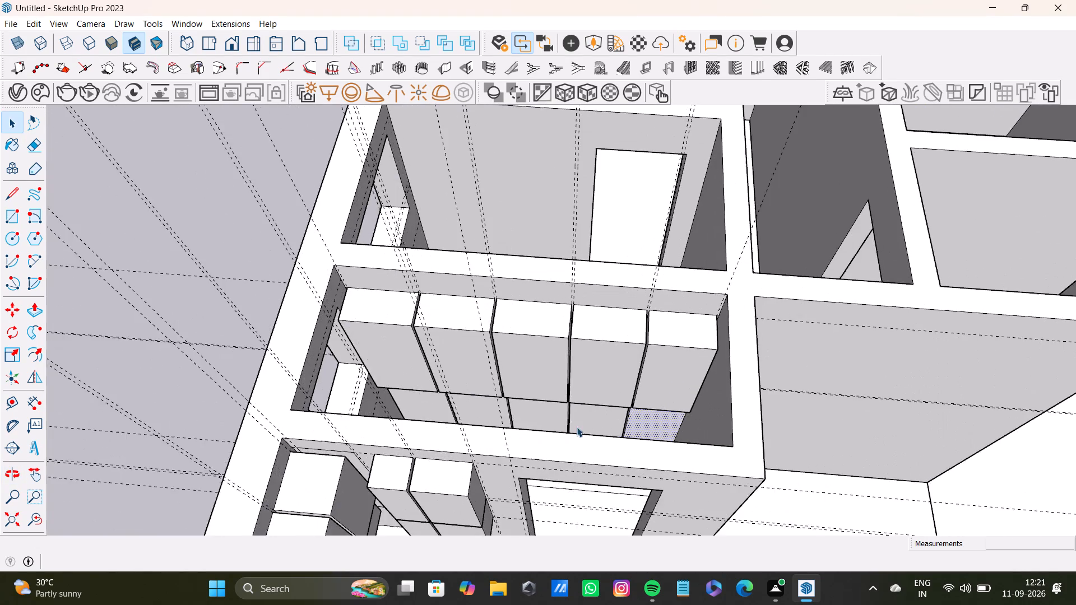
pyautogui.moveTo(582, 427); pyautogui.dragTo(847, 457, button='middle')
pyautogui.scroll(3, 739, 408)
pyautogui.scroll(6, 622, 258)
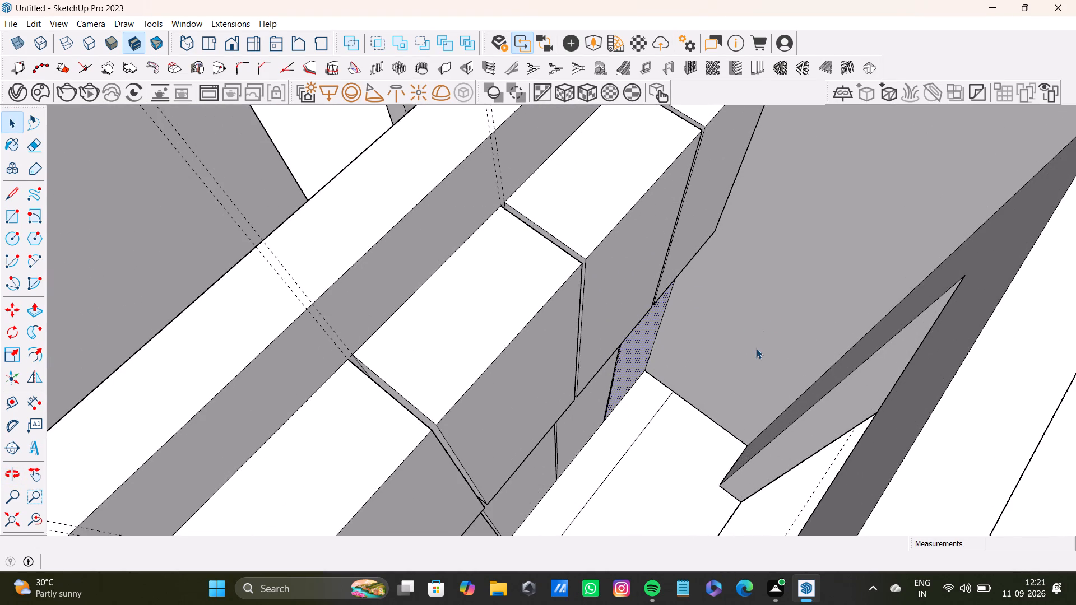
pyautogui.scroll(-7, 753, 350)
pyautogui.moveTo(718, 383); pyautogui.dragTo(879, 358, button='middle')
pyautogui.scroll(6, 810, 306)
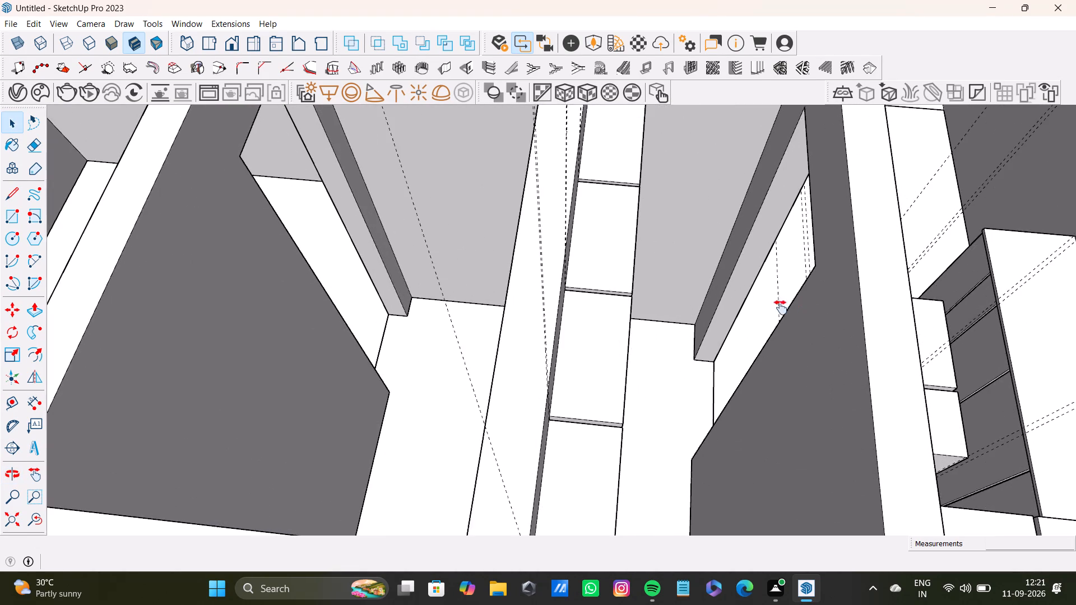
pyautogui.keyDown('shift'); pyautogui.moveTo(781, 308); pyautogui.dragTo(738, 354, button='middle'); pyautogui.keyUp('shift')
pyautogui.moveTo(766, 375); pyautogui.dragTo(884, 469, button='middle')
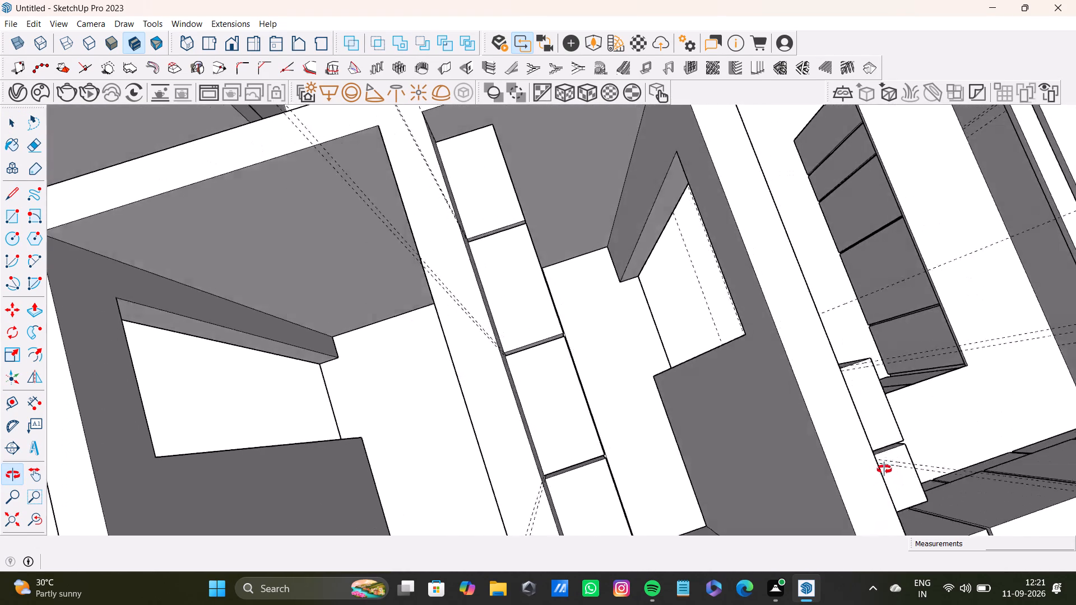
pyautogui.moveTo(884, 469); pyautogui.dragTo(187, 402, button='middle')
pyautogui.keyDown('shift'); pyautogui.moveTo(529, 339); pyautogui.dragTo(600, 532, button='middle'); pyautogui.keyUp('shift')
pyautogui.moveTo(599, 546); pyautogui.dragTo(441, 542, button='middle')
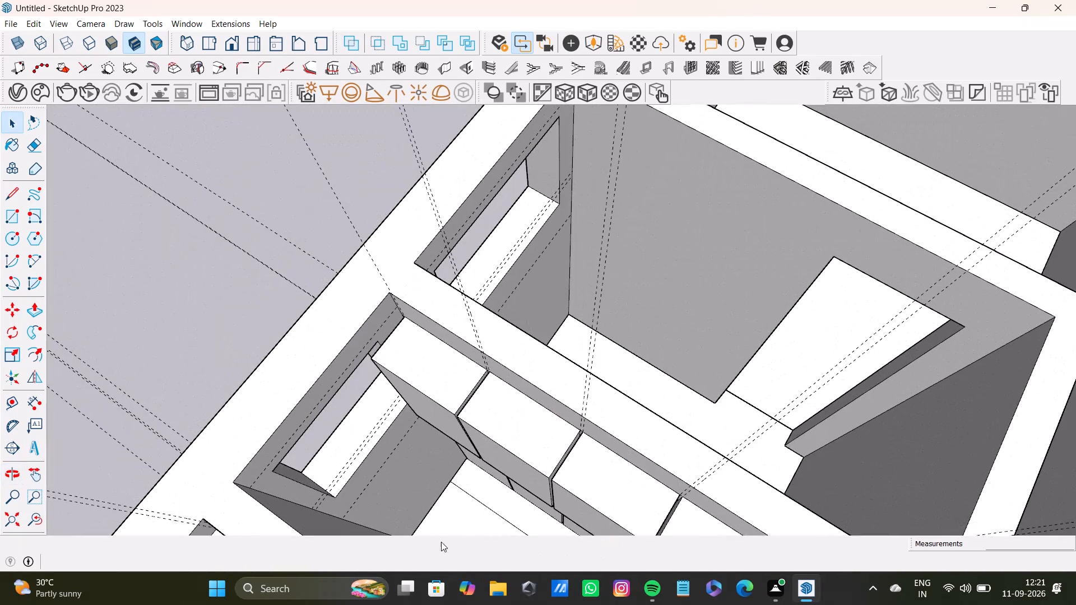
pyautogui.moveTo(441, 542); pyautogui.dragTo(415, 535, button='middle')
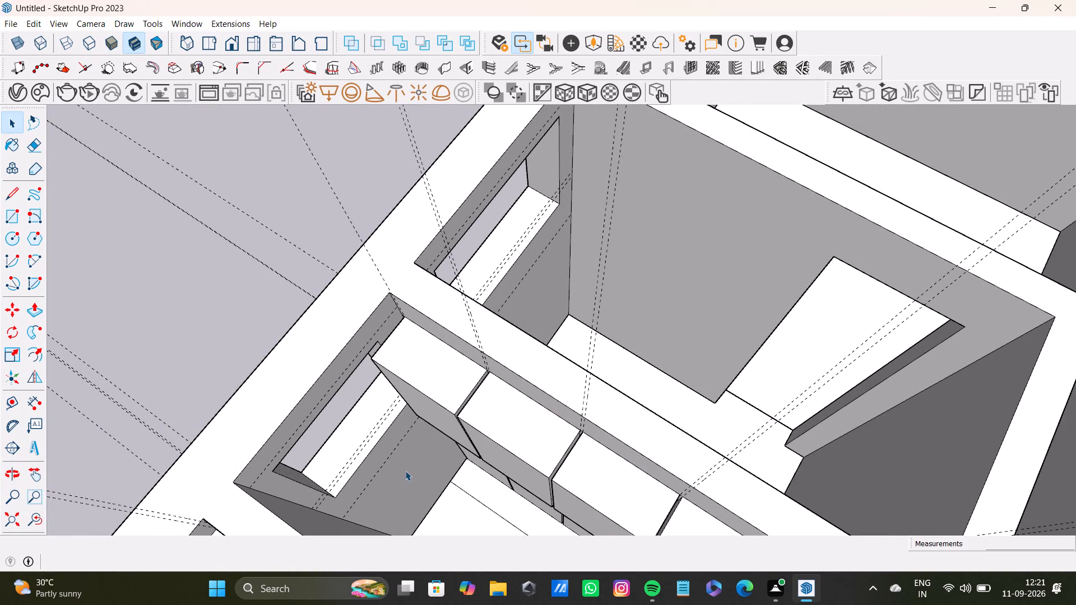
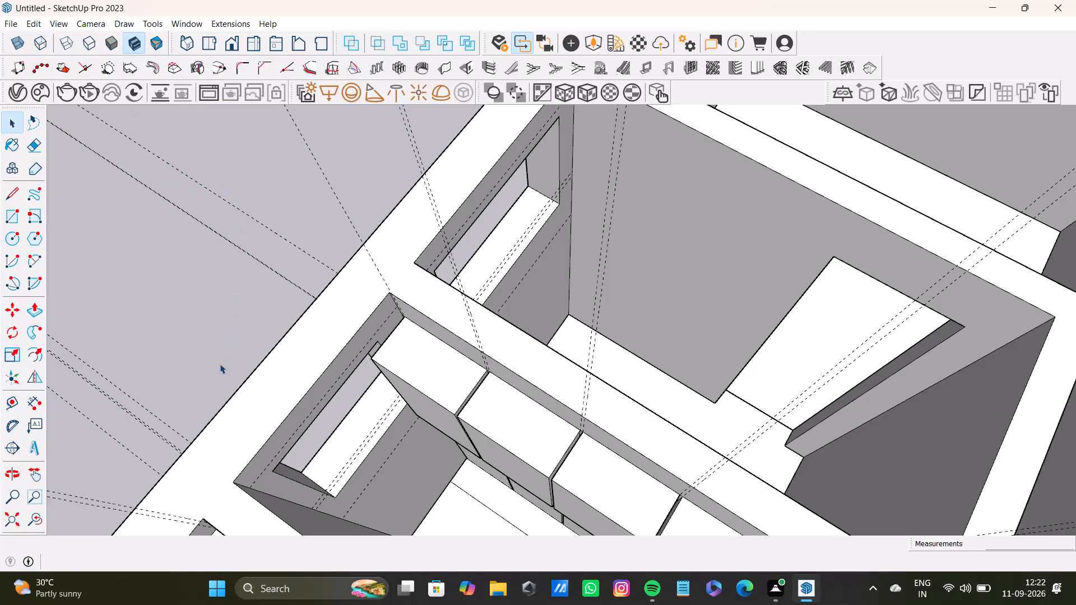
# Review the whole house model from several sides, covering the storage units, the adjoining rooms and the staircase.
pyautogui.scroll(-8, 220, 358)
pyautogui.scroll(-20, 217, 358)
pyautogui.scroll(-9, 217, 358)
pyautogui.moveTo(365, 426); pyautogui.dragTo(423, 395, button='middle')
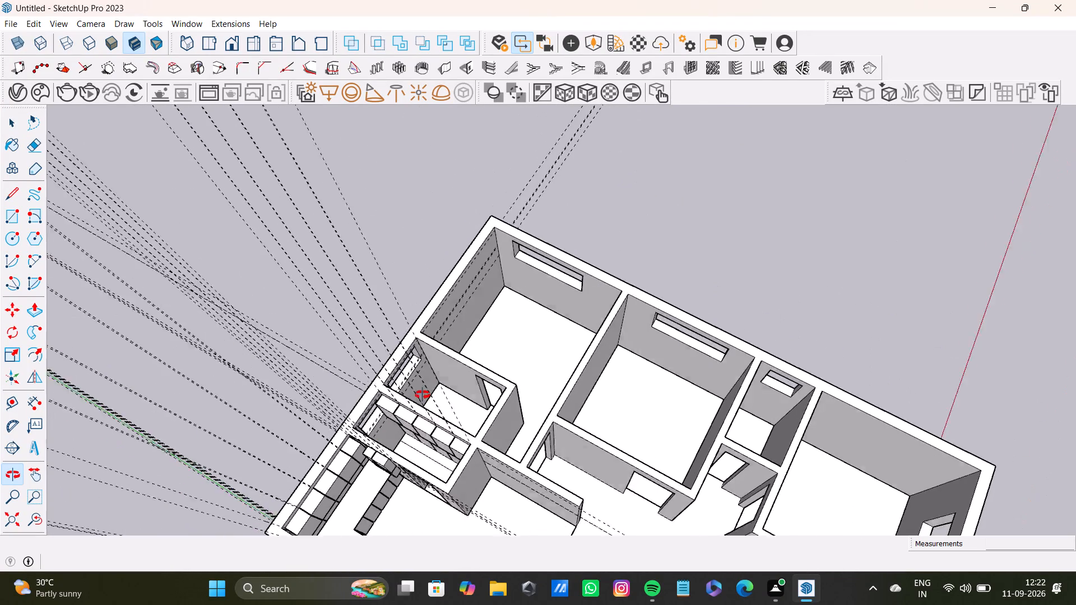
pyautogui.moveTo(423, 395); pyautogui.dragTo(501, 348, button='middle')
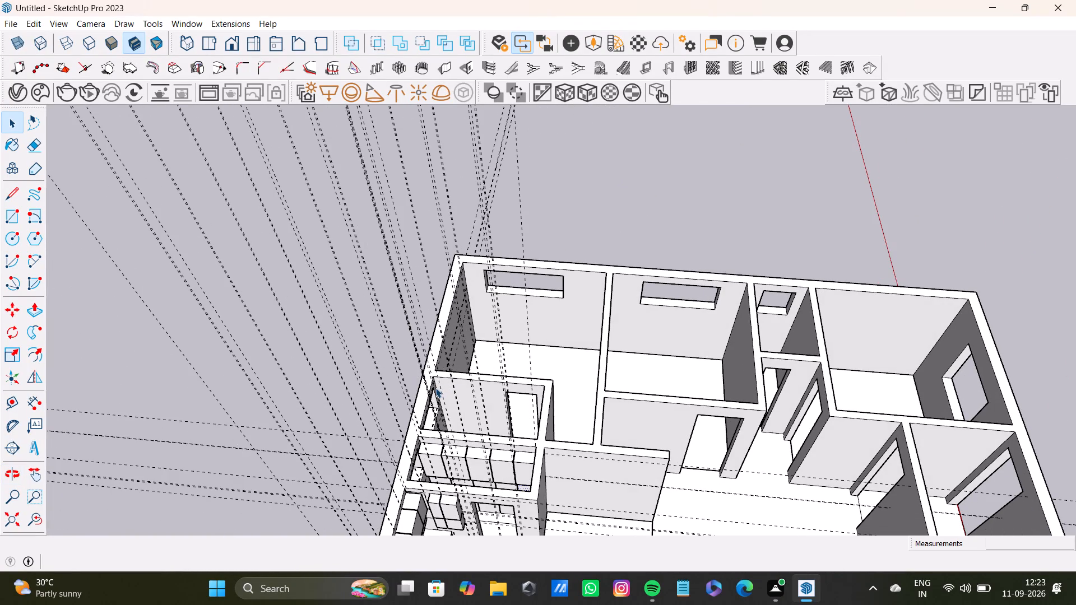
pyautogui.scroll(-11, 393, 399)
pyautogui.moveTo(399, 413); pyautogui.dragTo(505, 418, button='middle')
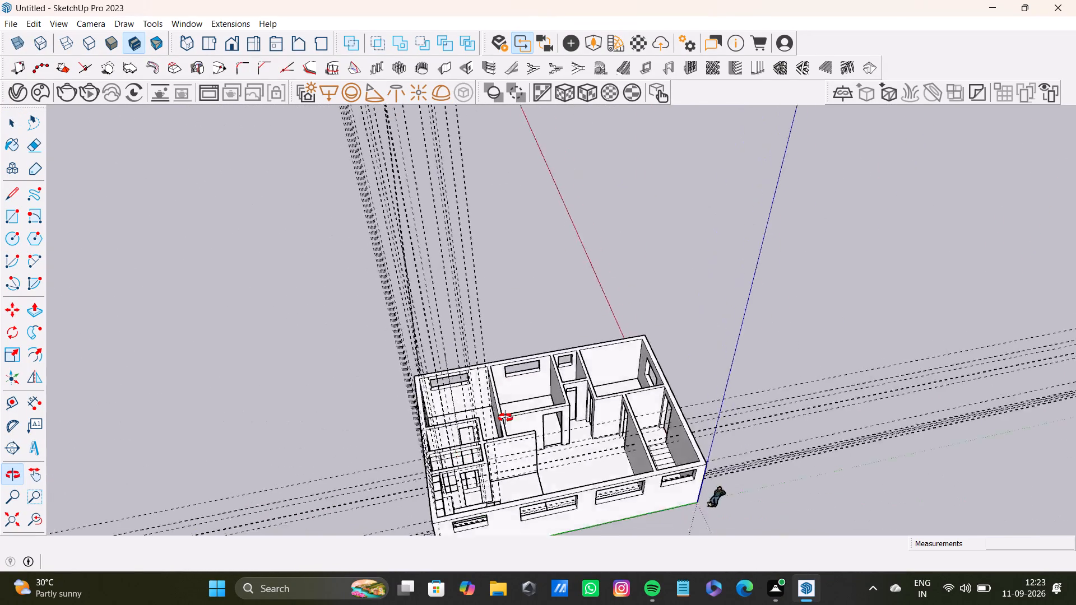
pyautogui.moveTo(505, 418); pyautogui.dragTo(382, 462, button='middle')
pyautogui.scroll(3, 477, 327)
pyautogui.doubleClick(505, 273)
pyautogui.scroll(-4, 453, 324)
pyautogui.moveTo(428, 347); pyautogui.dragTo(568, 318, button='middle')
pyautogui.moveTo(508, 337); pyautogui.dragTo(615, 296, button='middle')
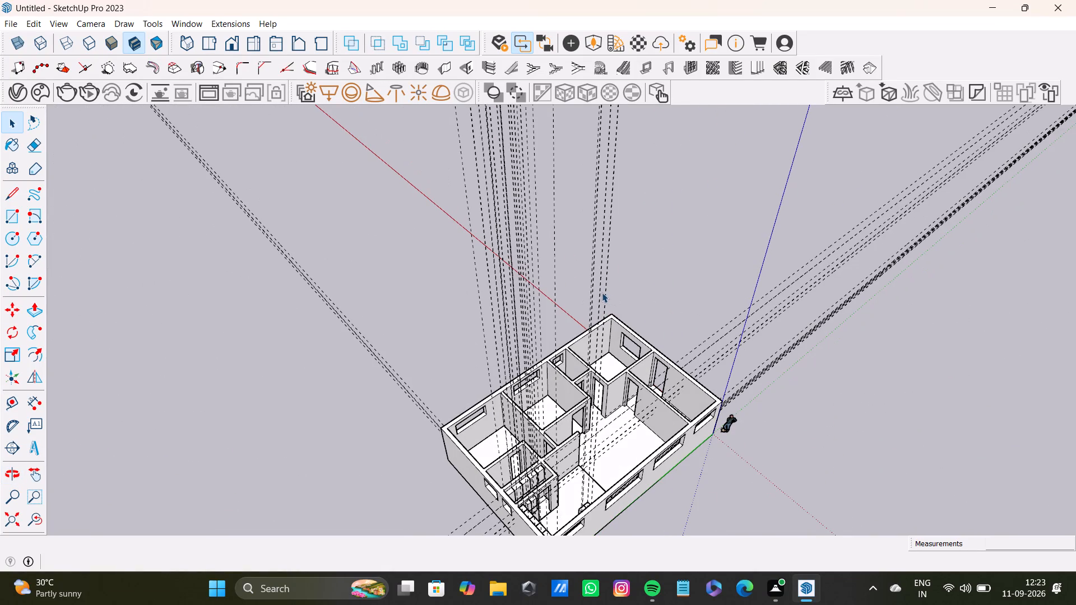
pyautogui.moveTo(534, 337); pyautogui.dragTo(347, 434, button='middle')
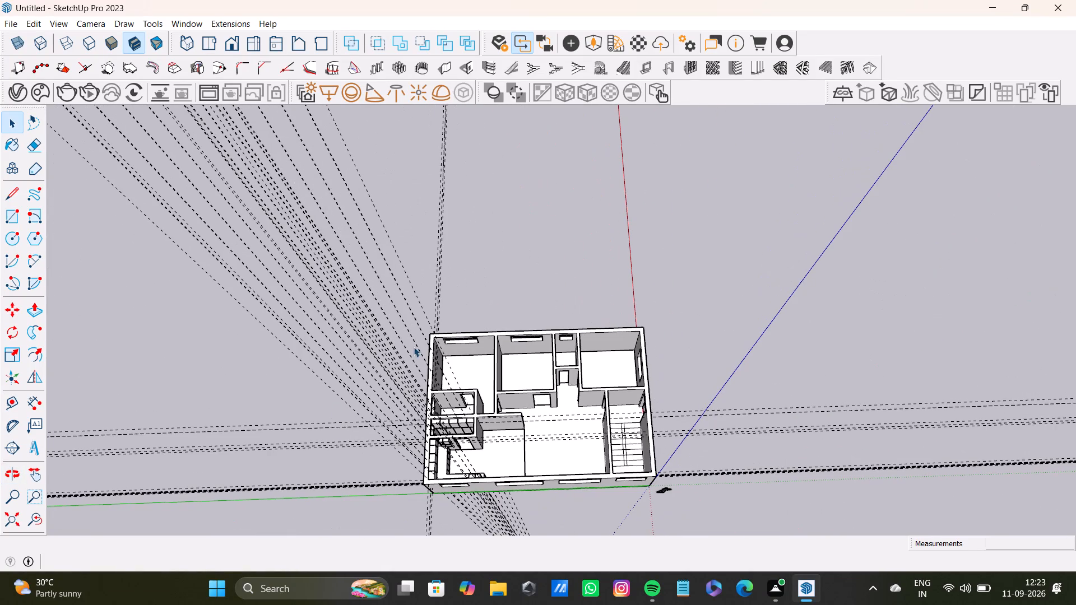
pyautogui.doubleClick(535, 272)
pyautogui.moveTo(606, 343); pyautogui.dragTo(437, 315, button='middle')
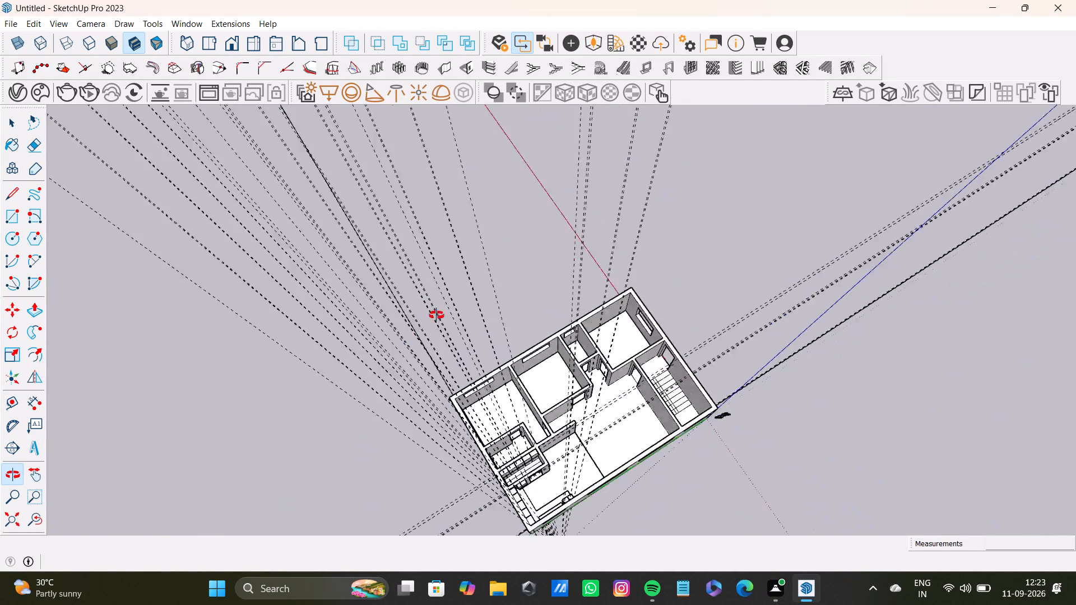
pyautogui.moveTo(437, 315); pyautogui.dragTo(768, 307, button='middle')
pyautogui.click(487, 245)
pyautogui.moveTo(483, 319); pyautogui.dragTo(655, 325, button='middle')
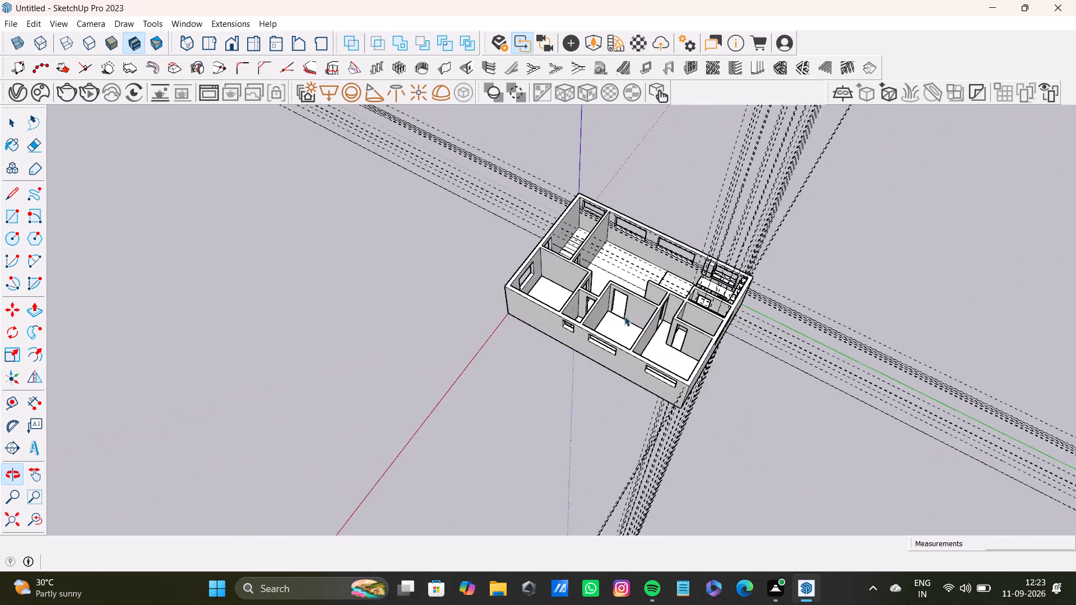
# Examine the row of rooms along the outer wall with three windows, including their doorways and partition walls.
pyautogui.scroll(9, 623, 316)
pyautogui.moveTo(592, 309); pyautogui.dragTo(628, 254, button='middle')
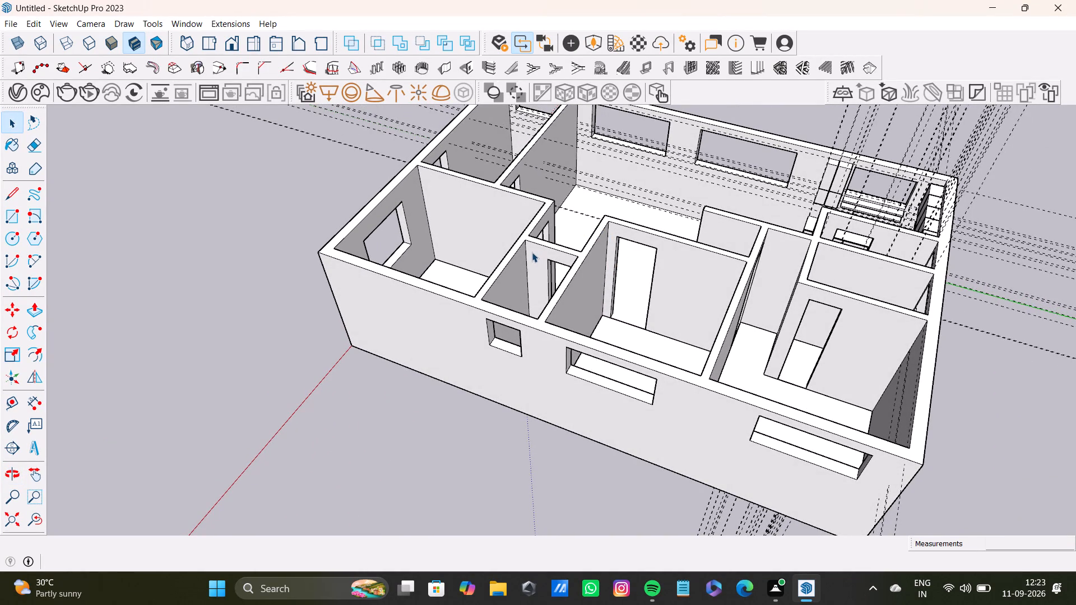
pyautogui.moveTo(736, 297); pyautogui.dragTo(582, 343, button='middle')
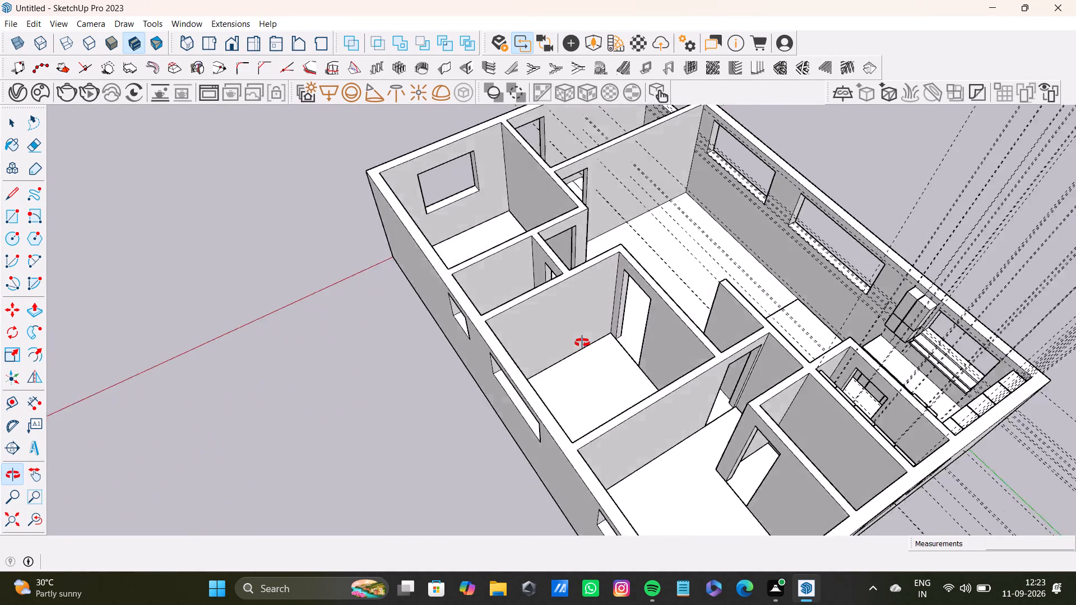
pyautogui.moveTo(582, 343); pyautogui.dragTo(704, 324, button='middle')
pyautogui.doubleClick(321, 174)
pyautogui.moveTo(402, 229); pyautogui.dragTo(539, 259, button='middle')
pyautogui.scroll(-3, 528, 258)
pyautogui.scroll(3, 525, 258)
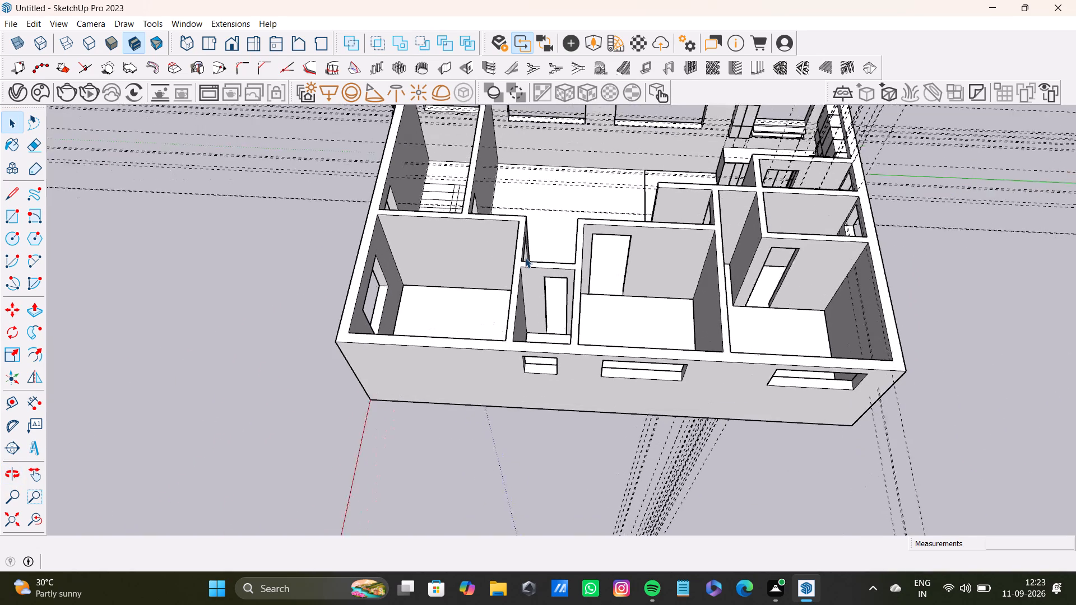
# Review the overall floor layout from above and from opposite sides of the house.
pyautogui.scroll(-9, 525, 258)
pyautogui.moveTo(401, 263); pyautogui.dragTo(713, 297, button='middle')
pyautogui.scroll(-1, 606, 314)
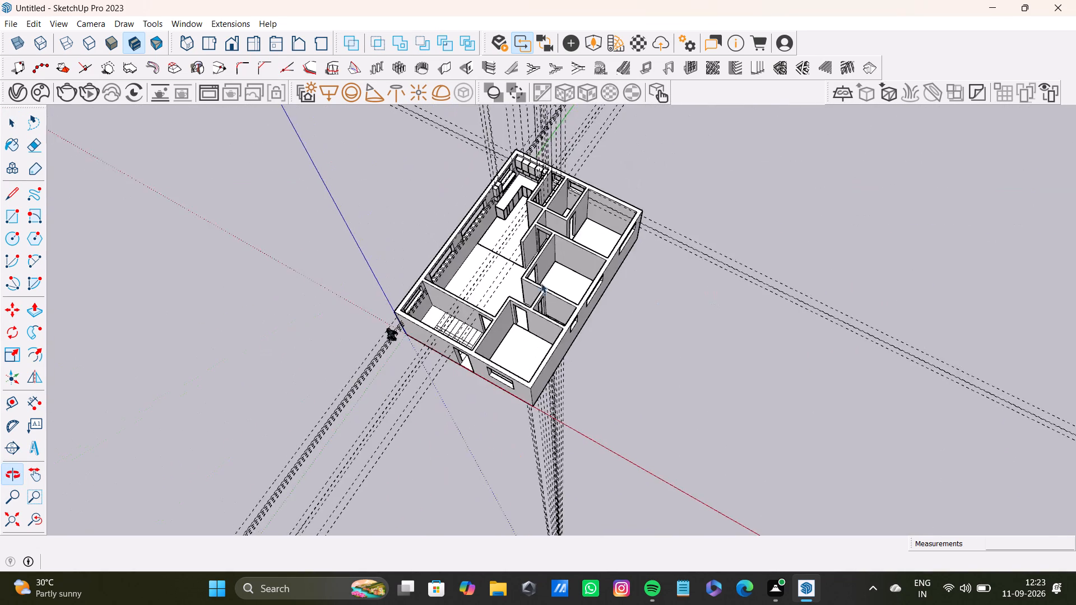
pyautogui.moveTo(437, 269); pyautogui.dragTo(261, 330, button='middle')
pyautogui.moveTo(347, 306); pyautogui.dragTo(395, 264, button='middle')
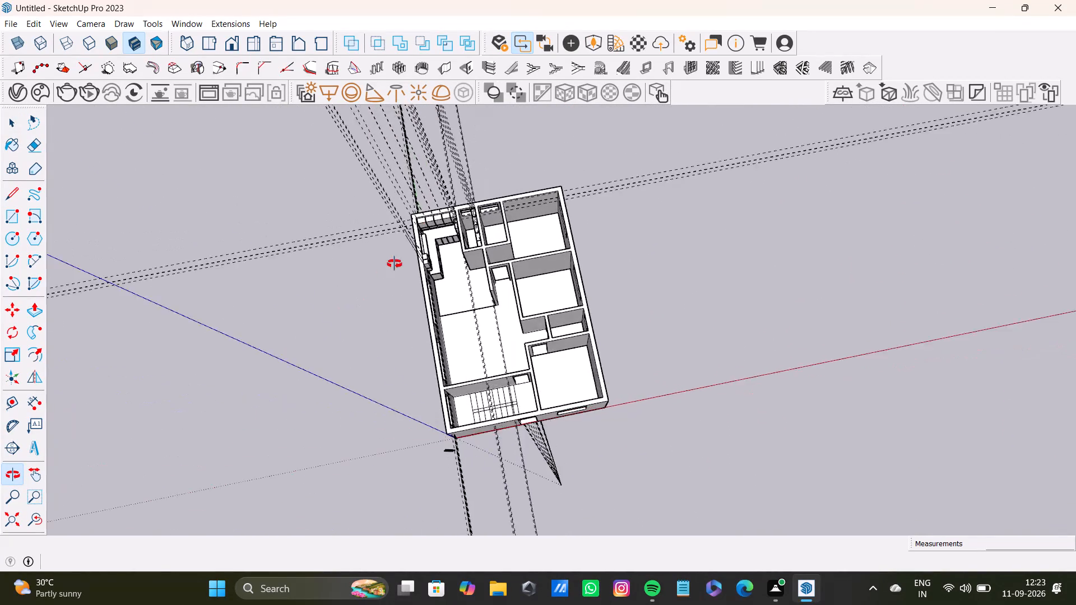
pyautogui.moveTo(395, 264); pyautogui.dragTo(236, 341, button='middle')
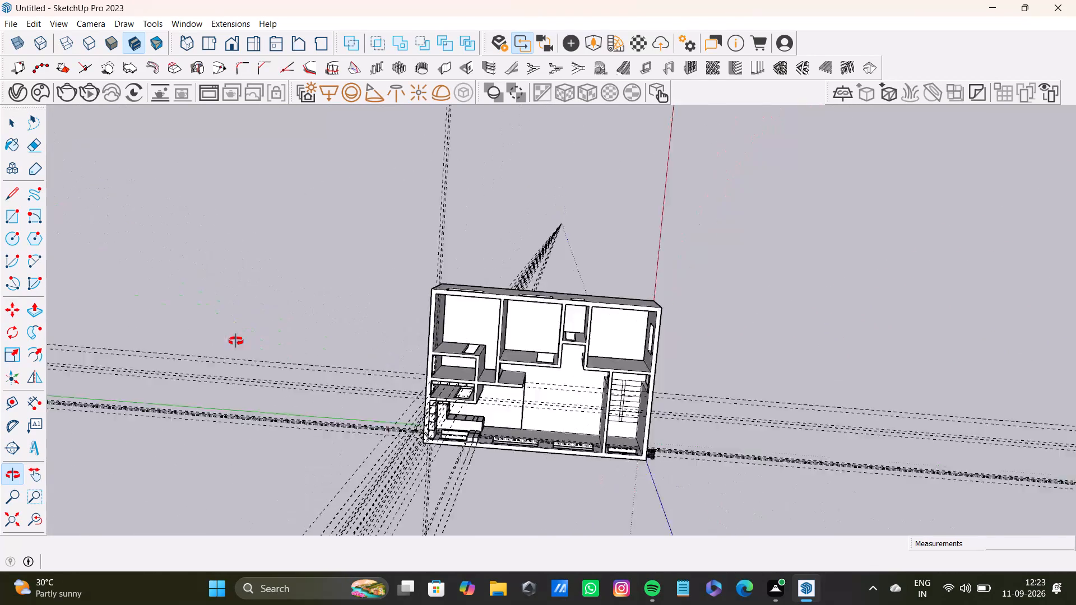
pyautogui.moveTo(236, 341); pyautogui.dragTo(497, 157, button='middle')
pyautogui.moveTo(433, 269); pyautogui.dragTo(584, 302, button='middle')
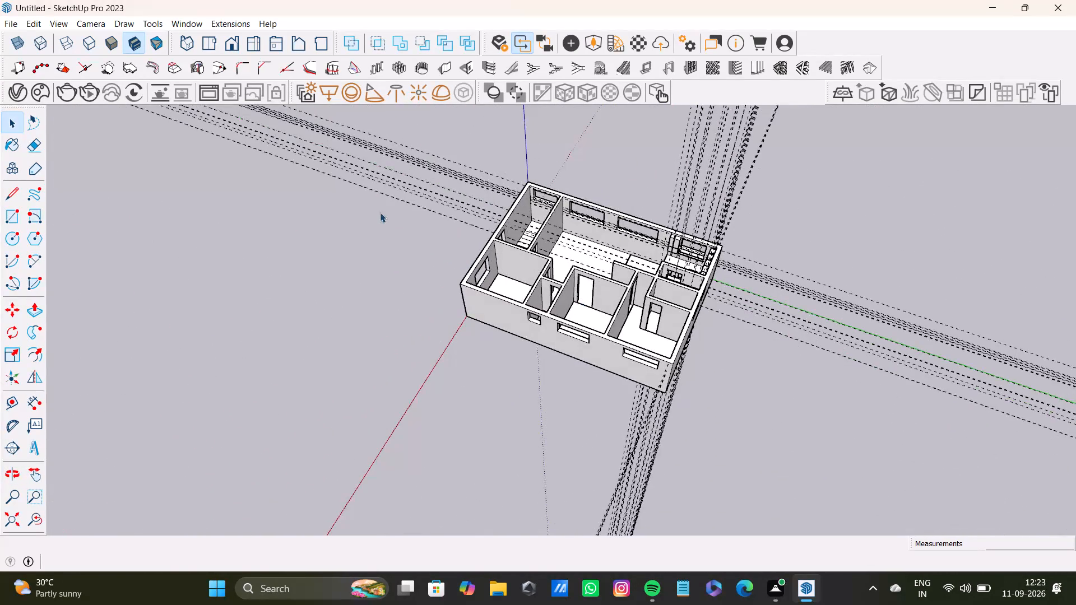
pyautogui.click(380, 212)
pyautogui.scroll(-4, 382, 230)
pyautogui.moveTo(385, 247); pyautogui.dragTo(623, 276, button='middle')
# Inspect the corner room beside the small windowed rooms, including its doorway, window opening and adjoining walls.
pyautogui.scroll(12, 586, 288)
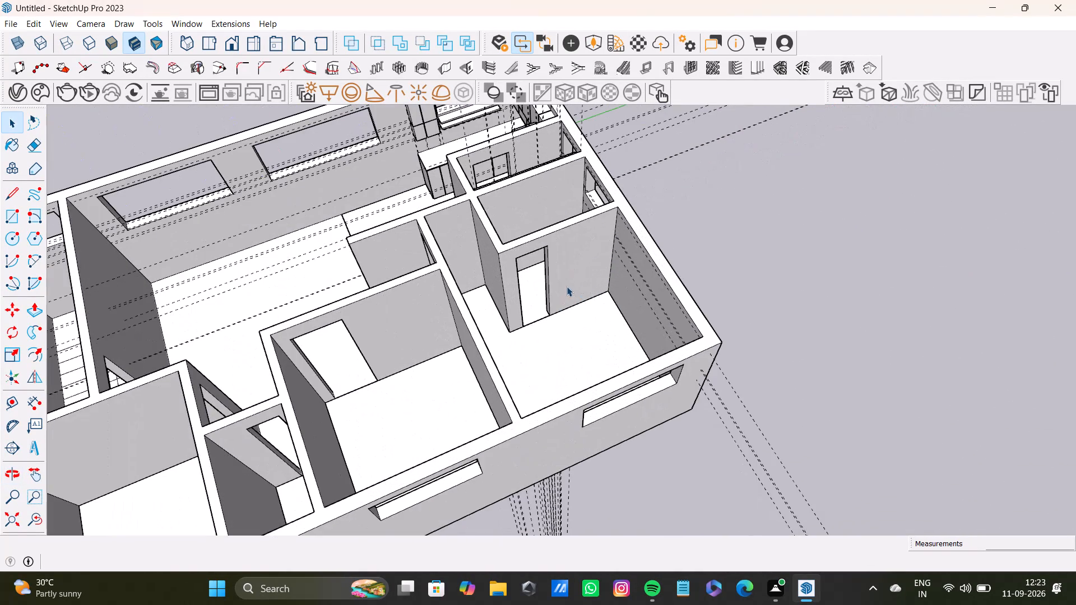
pyautogui.moveTo(576, 282); pyautogui.dragTo(481, 310, button='middle')
pyautogui.moveTo(590, 292); pyautogui.dragTo(507, 317, button='middle')
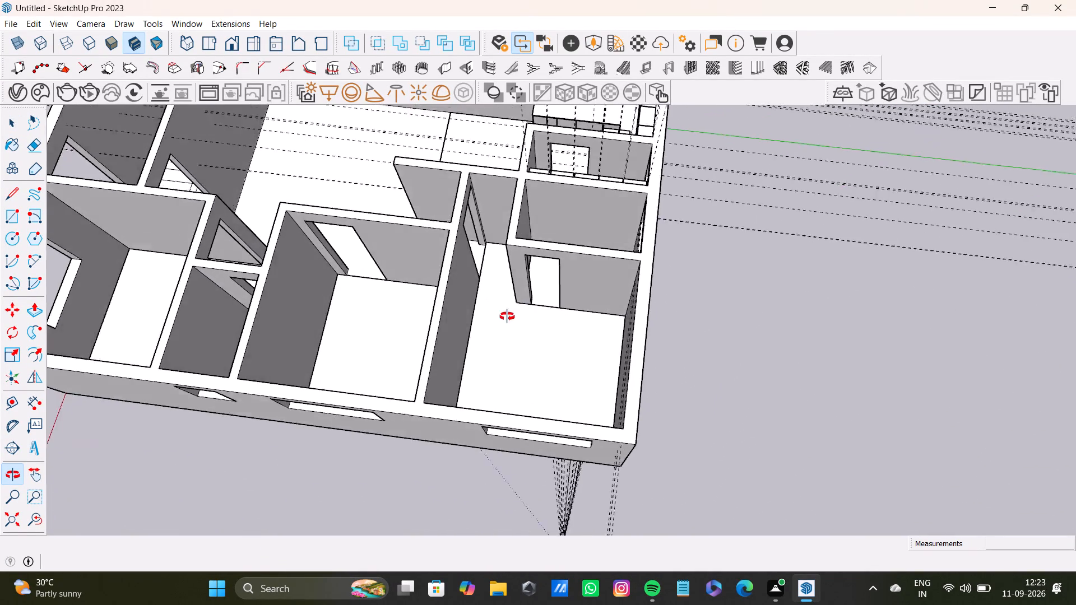
pyautogui.moveTo(507, 317); pyautogui.dragTo(415, 327, button='middle')
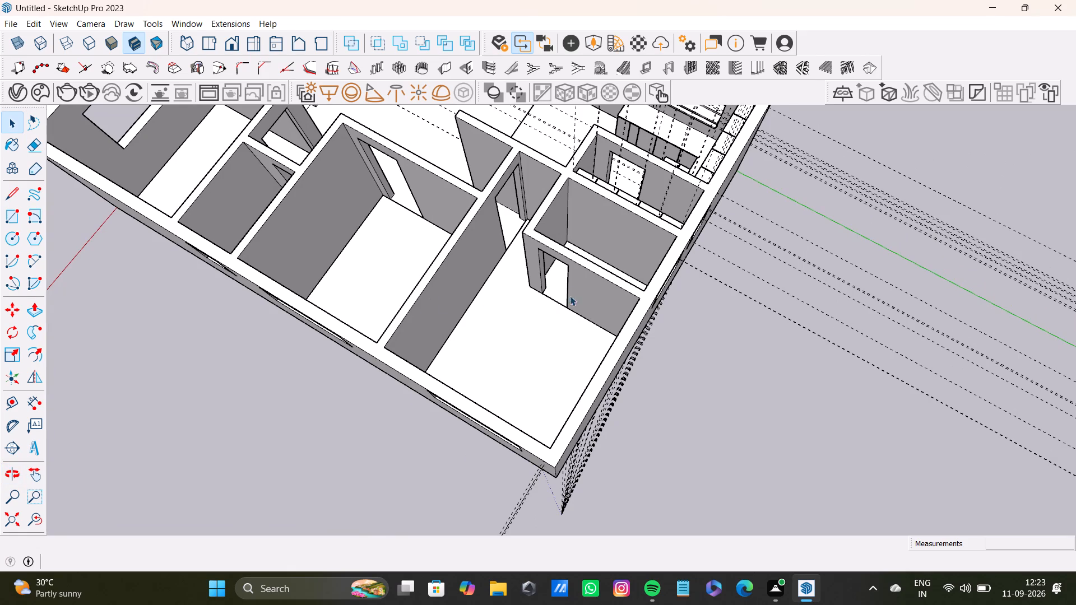
pyautogui.moveTo(570, 296); pyautogui.dragTo(587, 287, button='middle')
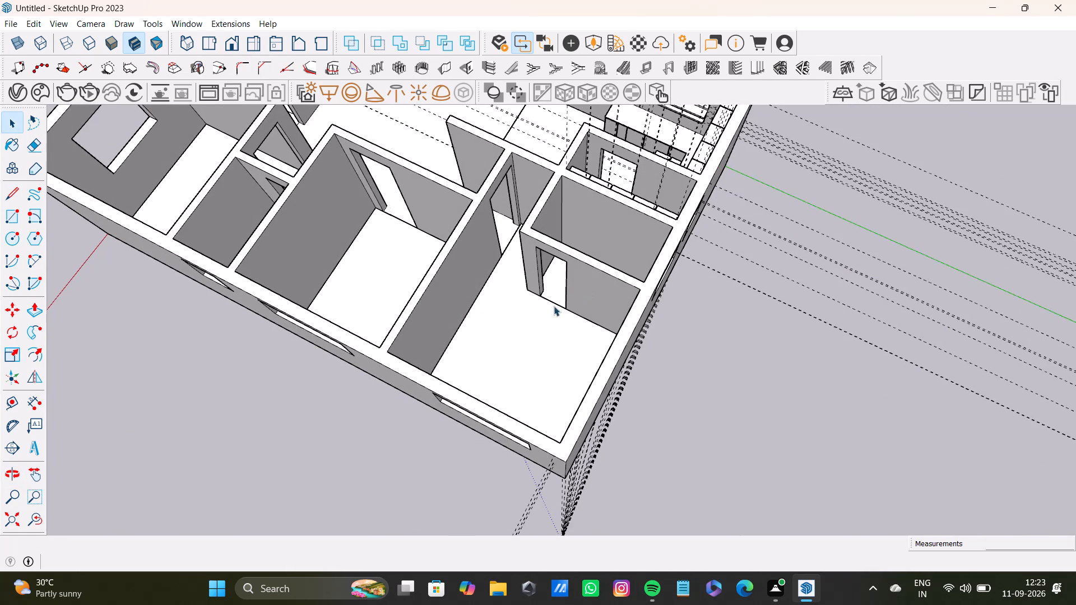
pyautogui.moveTo(554, 306); pyautogui.dragTo(644, 273, button='middle')
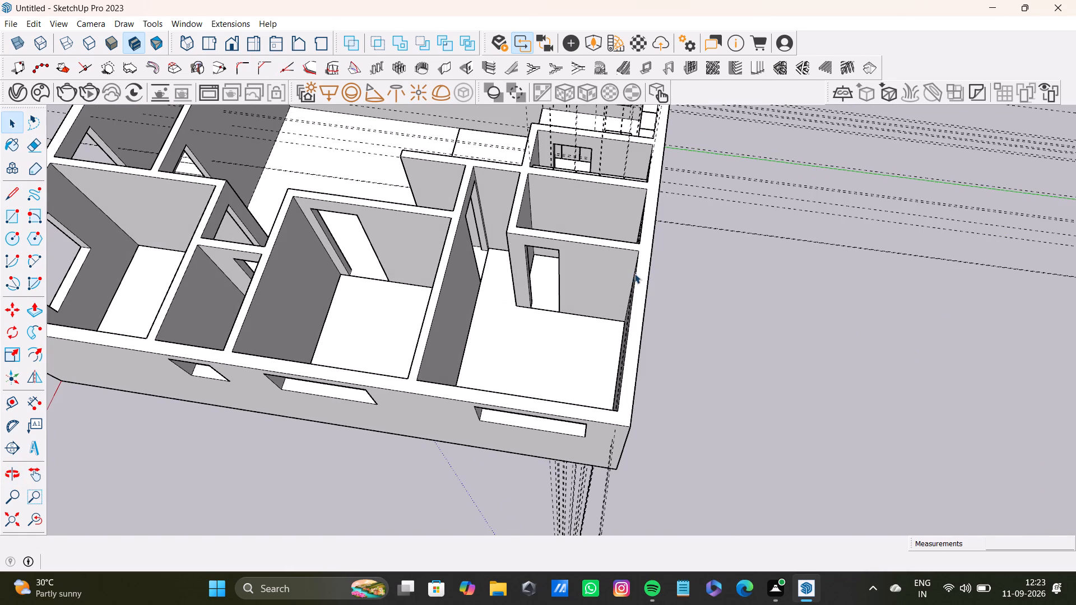
pyautogui.moveTo(585, 277); pyautogui.dragTo(675, 308, button='middle')
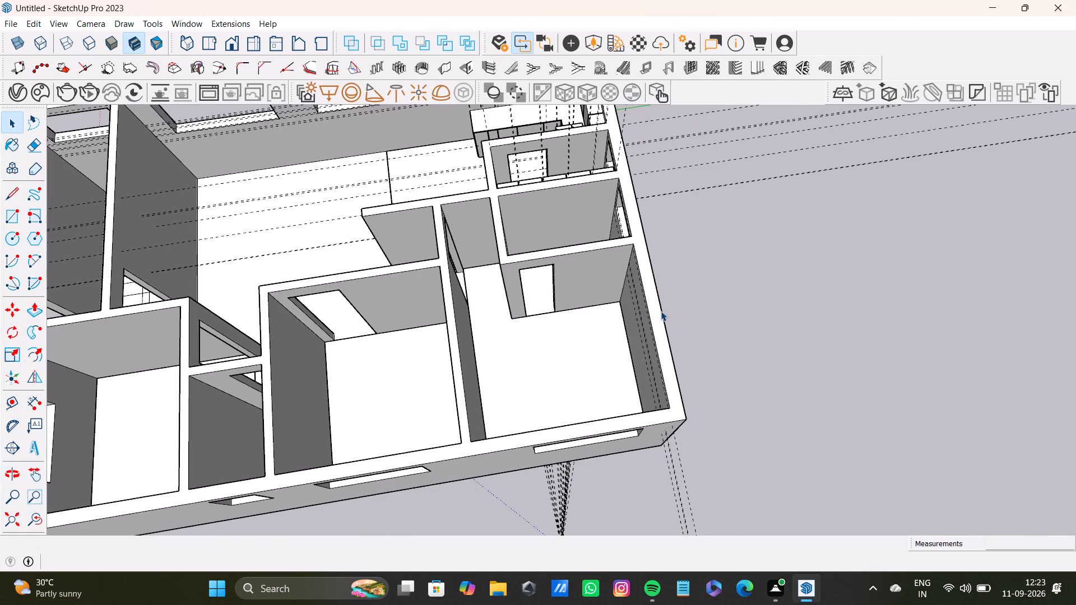
pyautogui.moveTo(663, 331); pyautogui.dragTo(526, 322, button='middle')
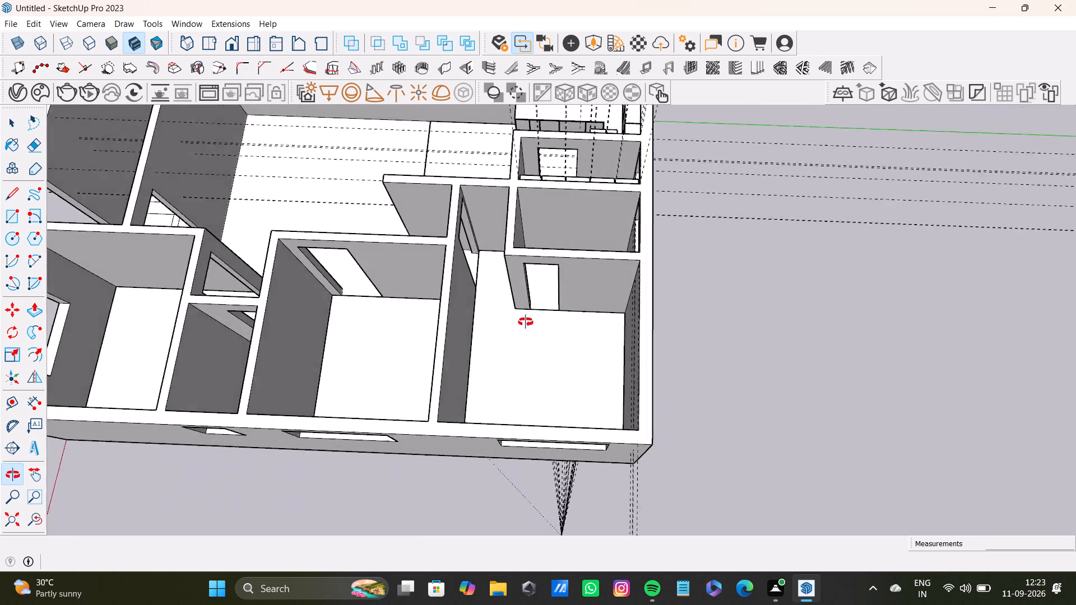
pyautogui.moveTo(526, 322); pyautogui.dragTo(536, 253, button='middle')
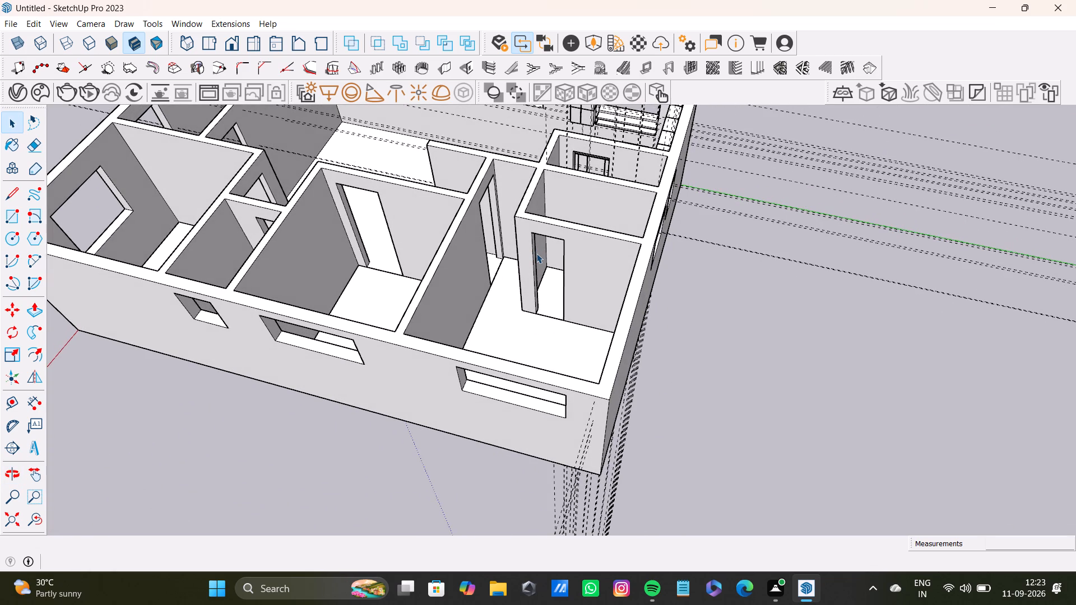
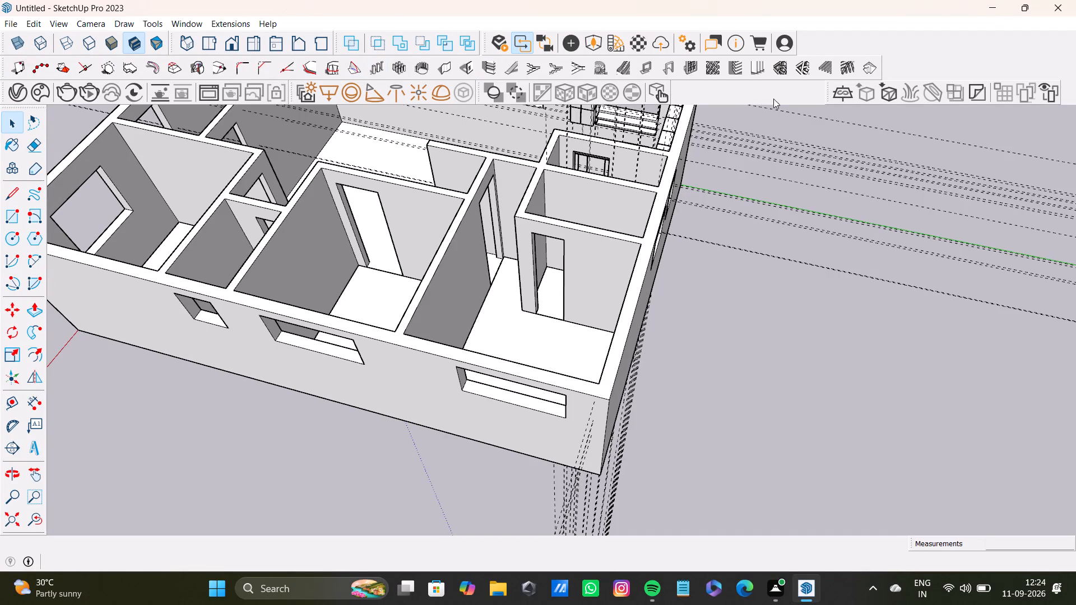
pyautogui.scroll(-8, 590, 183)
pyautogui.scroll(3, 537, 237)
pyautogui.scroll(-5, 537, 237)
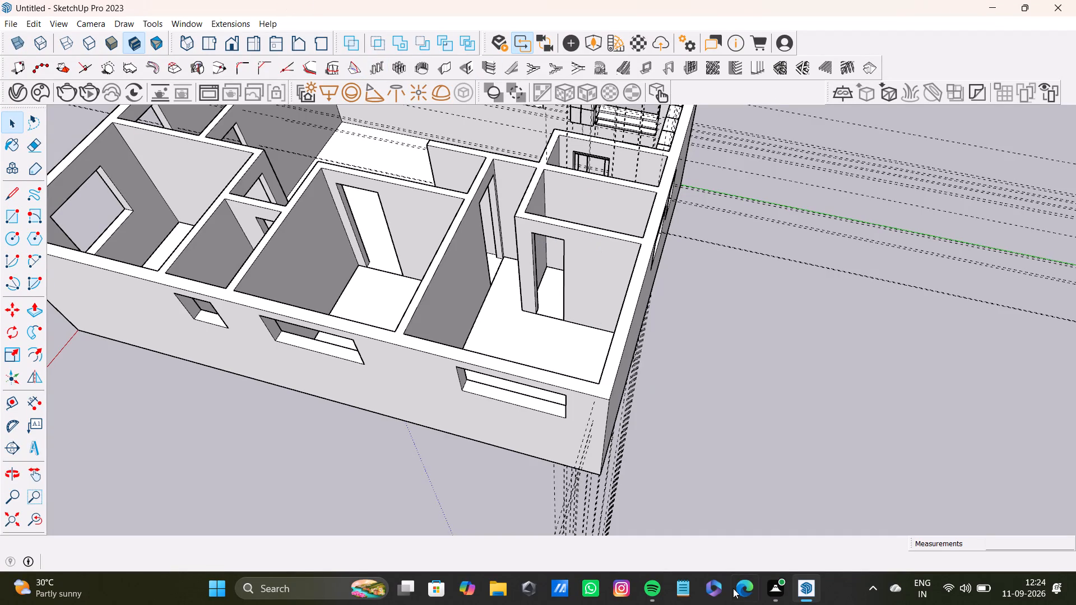
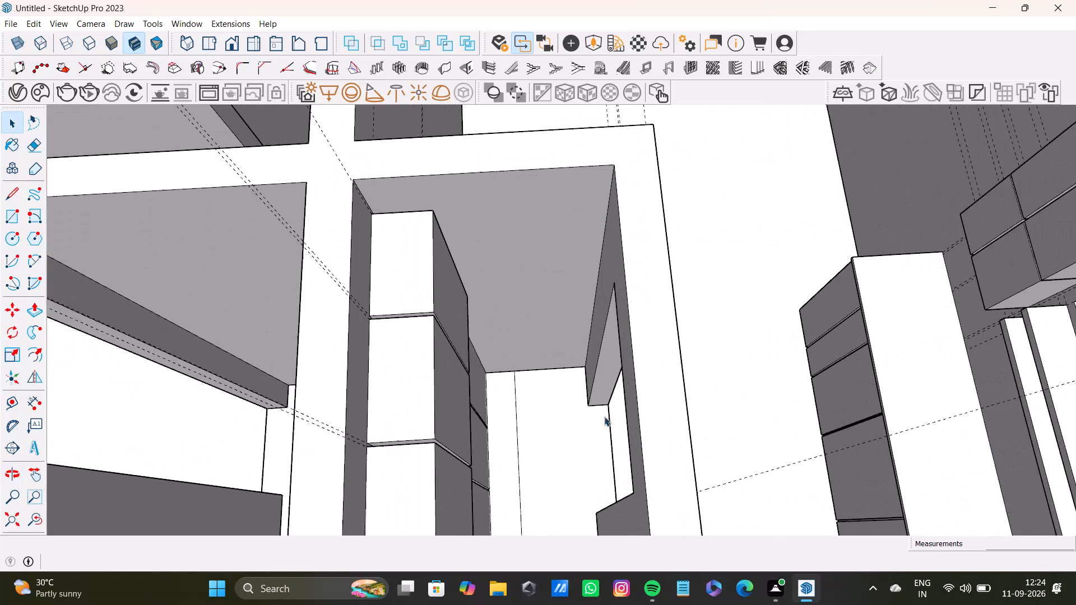
# Draw a rectangle about 3' 8" by 11" on the narrow windowed room's floor, along the wall opposite the storage units.
pyautogui.moveTo(604, 416); pyautogui.dragTo(708, 402, button='middle')
pyautogui.scroll(-3, 662, 355)
pyautogui.keyDown('shift'); pyautogui.moveTo(689, 374); pyautogui.dragTo(641, 230, button='middle'); pyautogui.keyUp('shift')
pyautogui.scroll(4, 671, 308)
pyautogui.moveTo(635, 320); pyautogui.dragTo(625, 339, button='middle')
pyautogui.scroll(3, 664, 352)
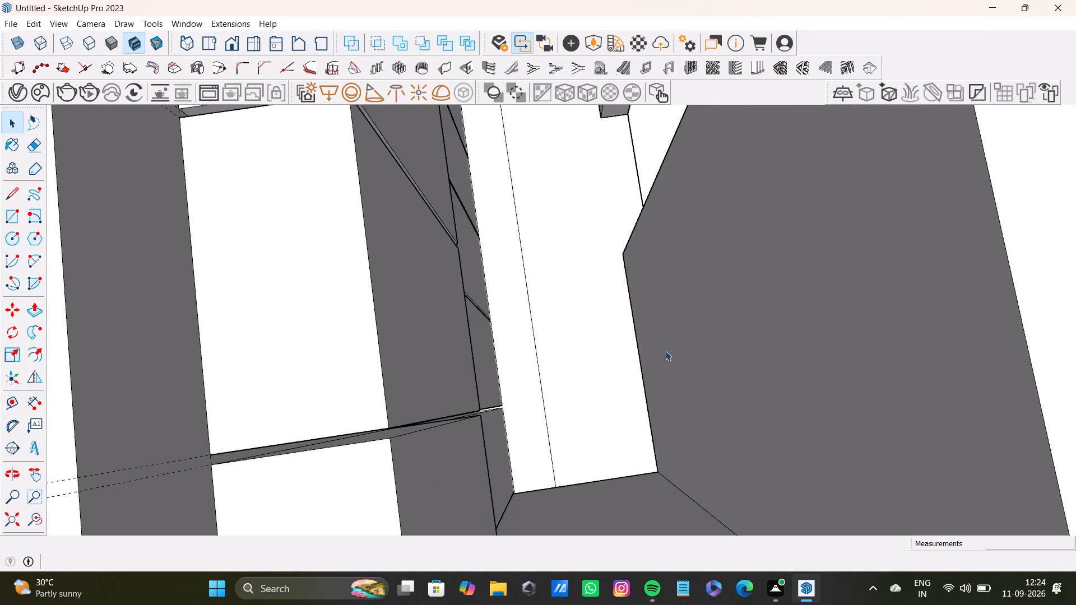
pyautogui.moveTo(665, 351); pyautogui.dragTo(643, 357, button='middle')
pyautogui.press('e')
pyautogui.scroll(2, 596, 307)
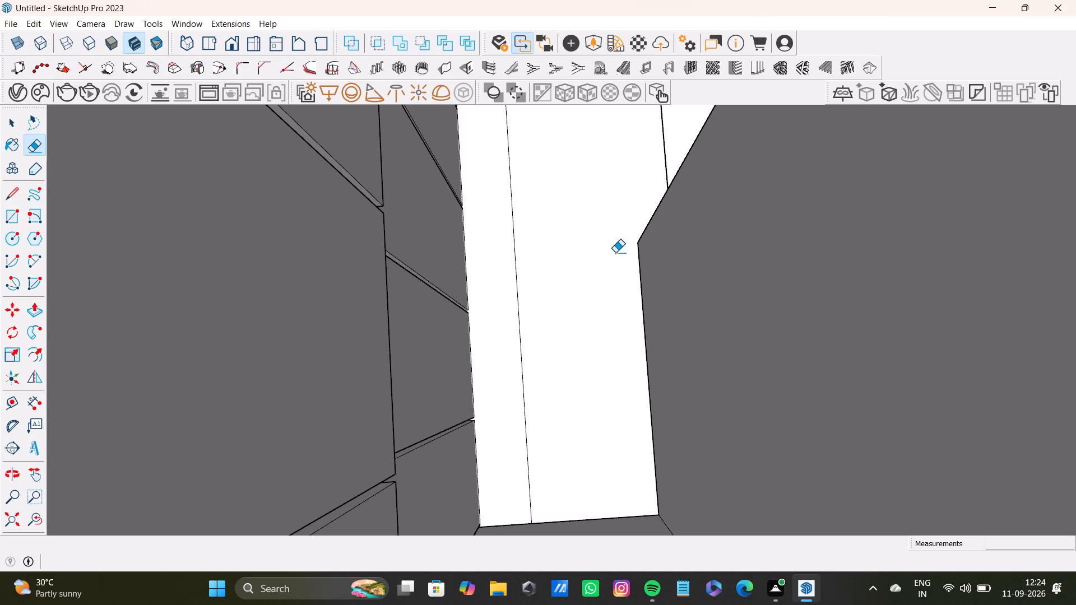
pyautogui.press('z')
pyautogui.press('r')
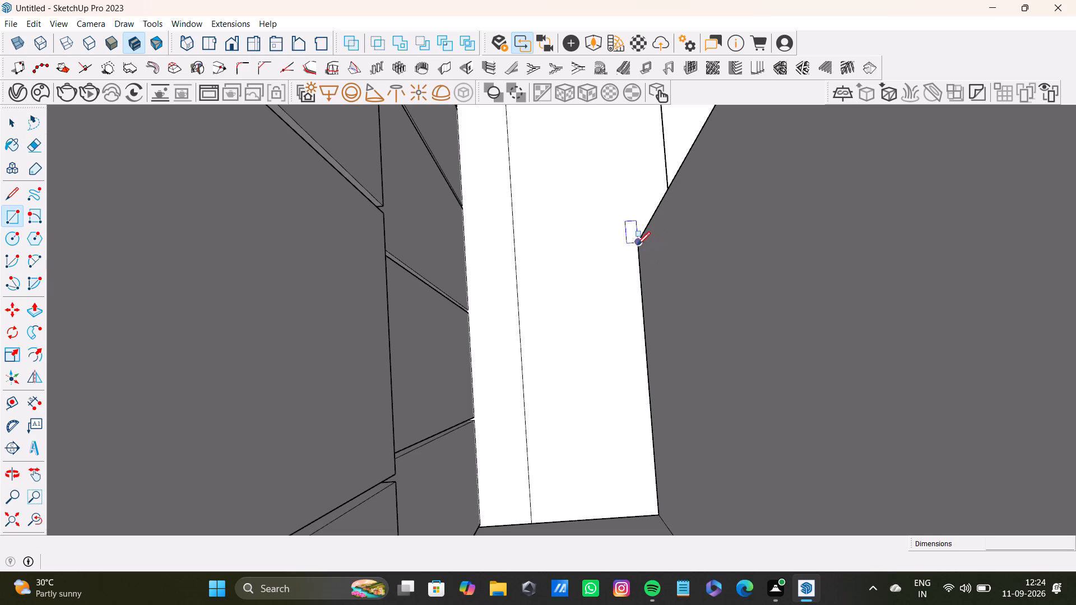
pyautogui.click(640, 259)
pyautogui.scroll(-2, 568, 360)
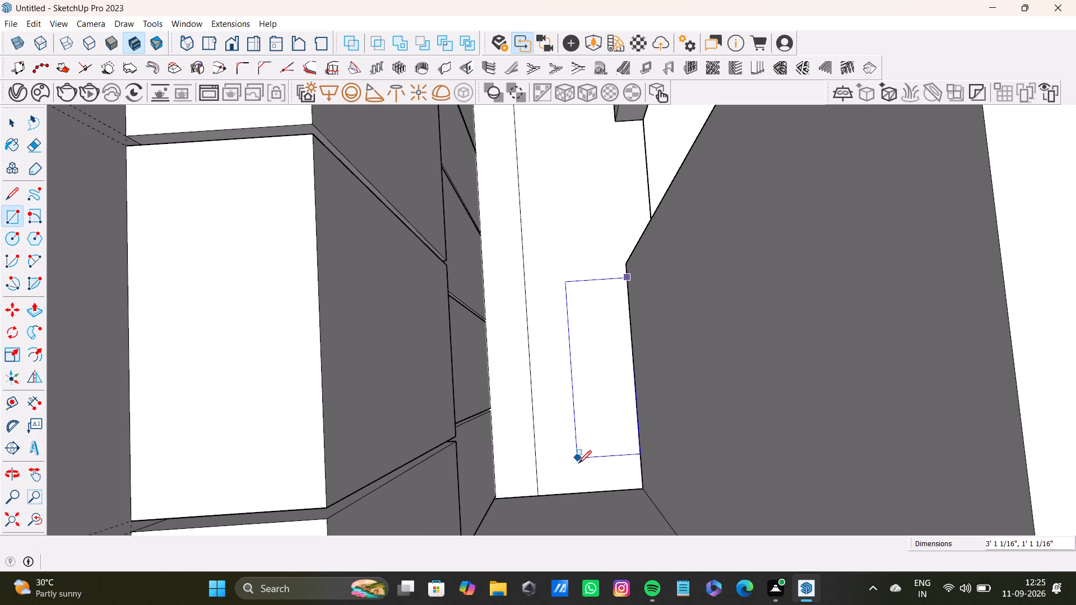
pyautogui.click(591, 494)
# Delete the stray long line running along the floor between the new rectangle and the storage units.
pyautogui.press('space')
pyautogui.click(610, 458)
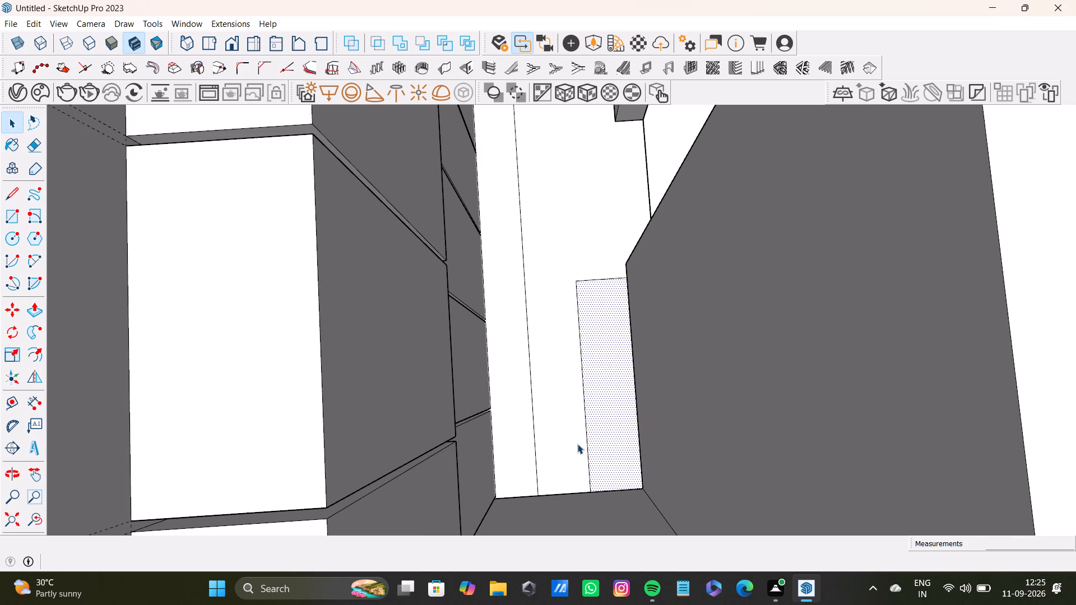
pyautogui.moveTo(579, 433); pyautogui.dragTo(571, 405, button='middle')
pyautogui.scroll(3, 532, 401)
pyautogui.click(530, 421)
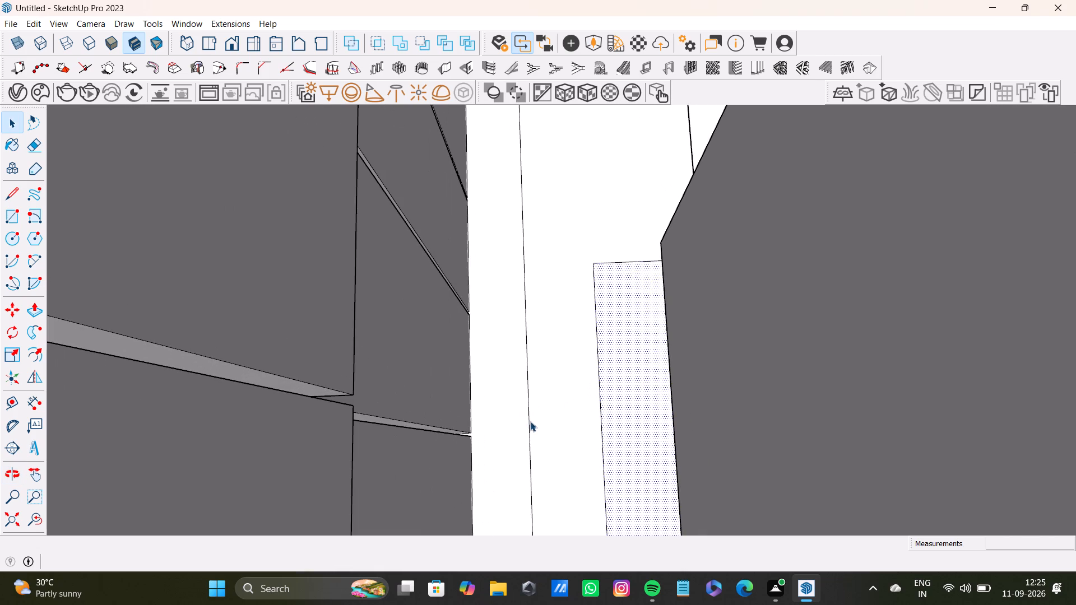
pyautogui.press('Delete')
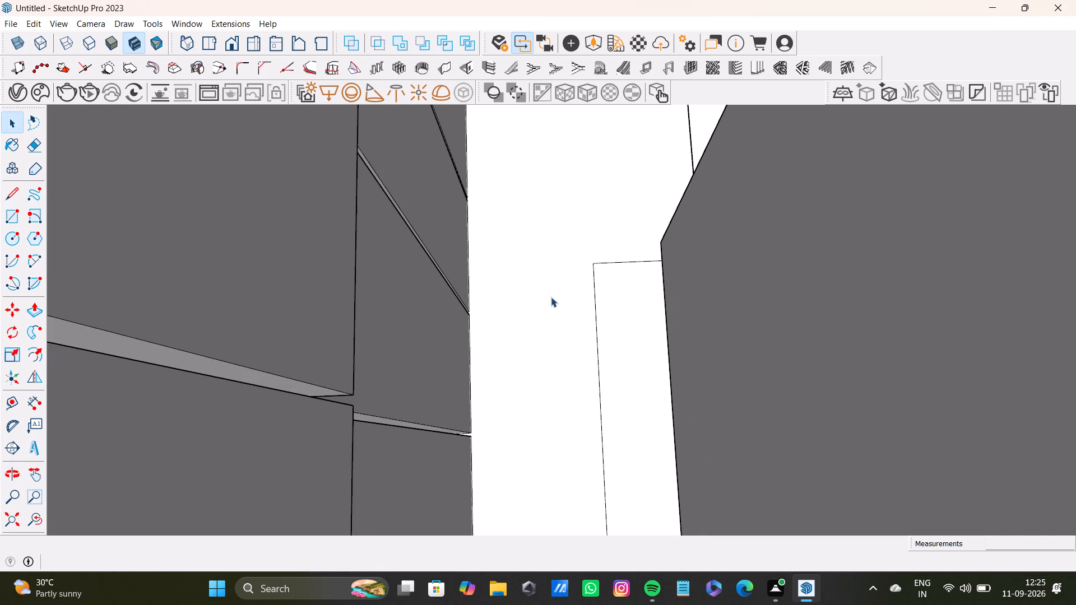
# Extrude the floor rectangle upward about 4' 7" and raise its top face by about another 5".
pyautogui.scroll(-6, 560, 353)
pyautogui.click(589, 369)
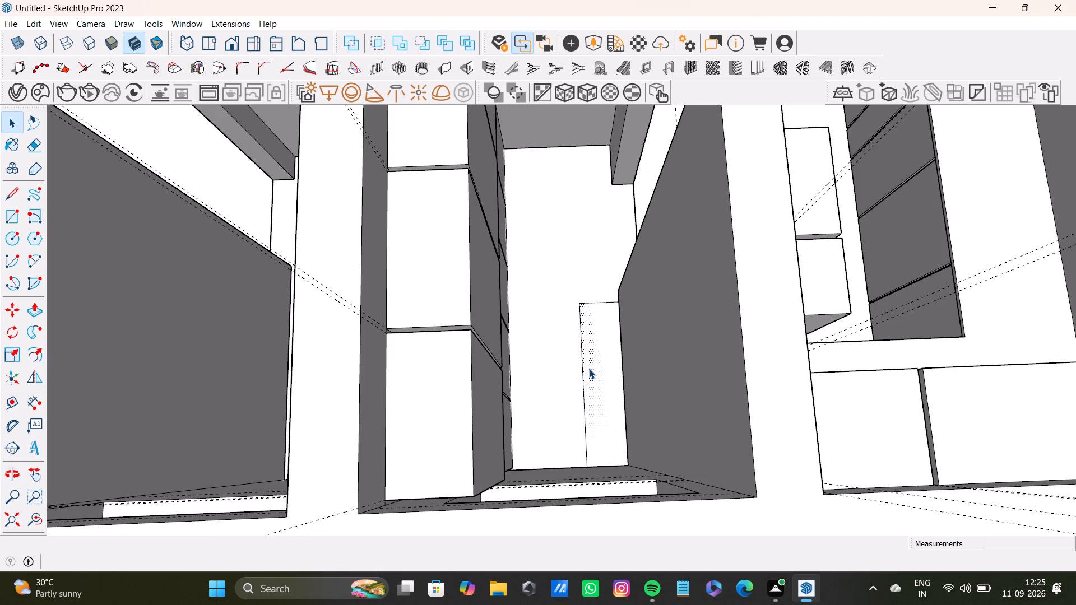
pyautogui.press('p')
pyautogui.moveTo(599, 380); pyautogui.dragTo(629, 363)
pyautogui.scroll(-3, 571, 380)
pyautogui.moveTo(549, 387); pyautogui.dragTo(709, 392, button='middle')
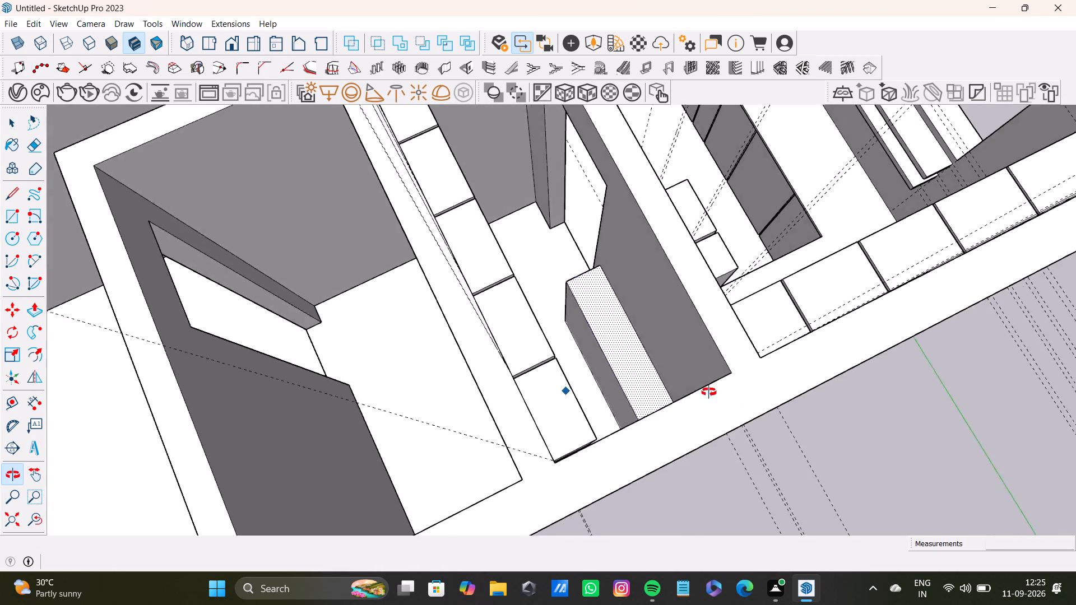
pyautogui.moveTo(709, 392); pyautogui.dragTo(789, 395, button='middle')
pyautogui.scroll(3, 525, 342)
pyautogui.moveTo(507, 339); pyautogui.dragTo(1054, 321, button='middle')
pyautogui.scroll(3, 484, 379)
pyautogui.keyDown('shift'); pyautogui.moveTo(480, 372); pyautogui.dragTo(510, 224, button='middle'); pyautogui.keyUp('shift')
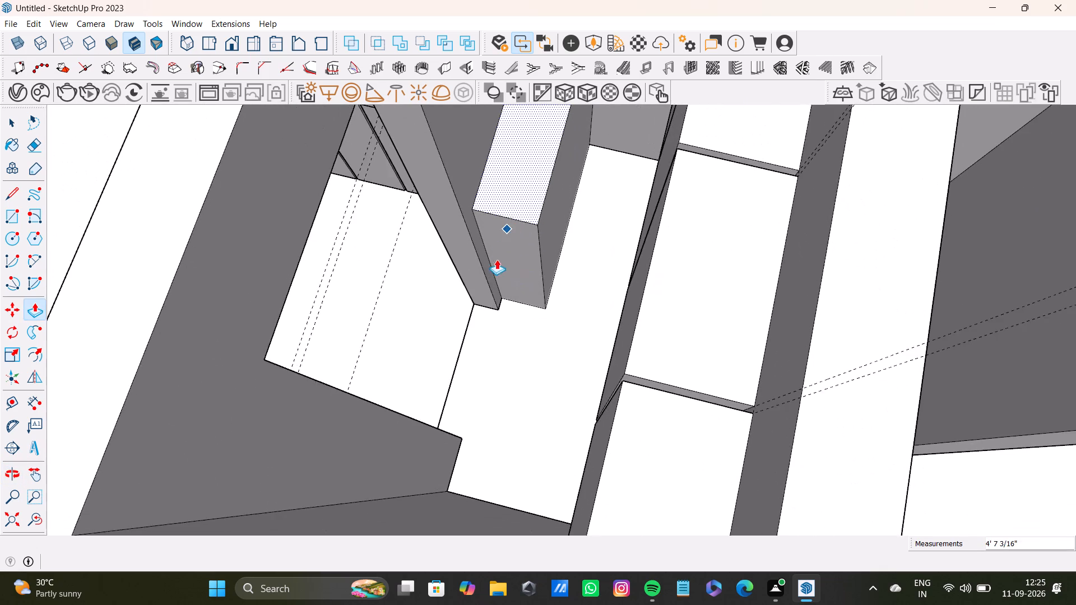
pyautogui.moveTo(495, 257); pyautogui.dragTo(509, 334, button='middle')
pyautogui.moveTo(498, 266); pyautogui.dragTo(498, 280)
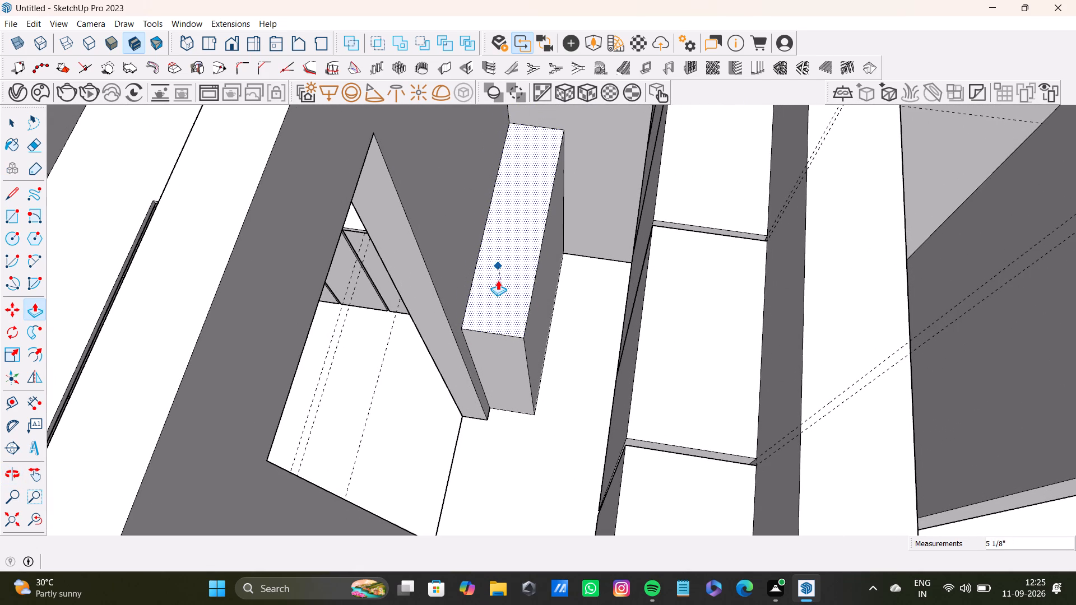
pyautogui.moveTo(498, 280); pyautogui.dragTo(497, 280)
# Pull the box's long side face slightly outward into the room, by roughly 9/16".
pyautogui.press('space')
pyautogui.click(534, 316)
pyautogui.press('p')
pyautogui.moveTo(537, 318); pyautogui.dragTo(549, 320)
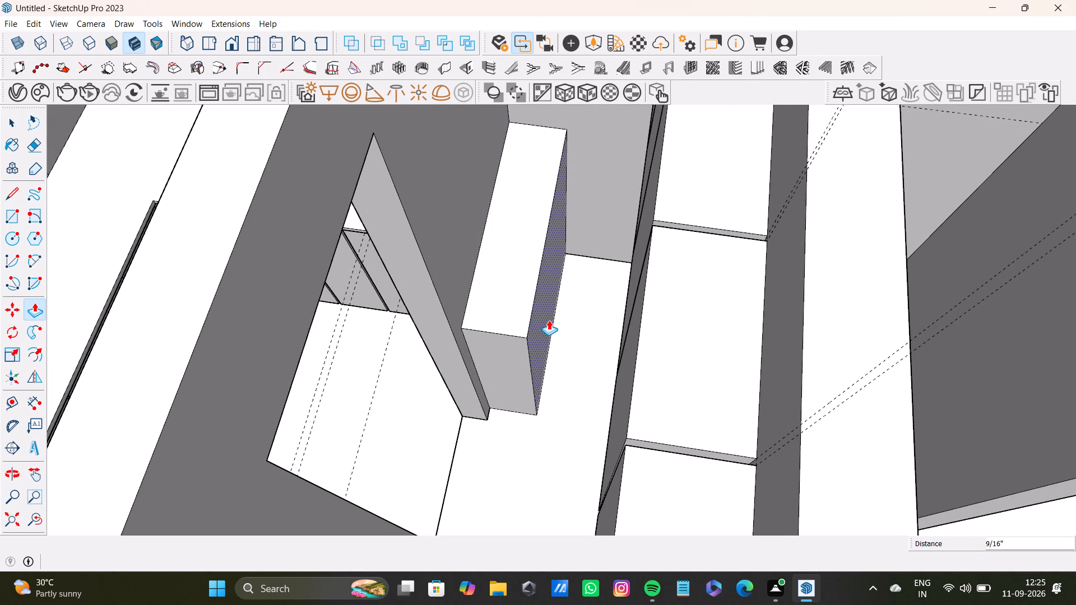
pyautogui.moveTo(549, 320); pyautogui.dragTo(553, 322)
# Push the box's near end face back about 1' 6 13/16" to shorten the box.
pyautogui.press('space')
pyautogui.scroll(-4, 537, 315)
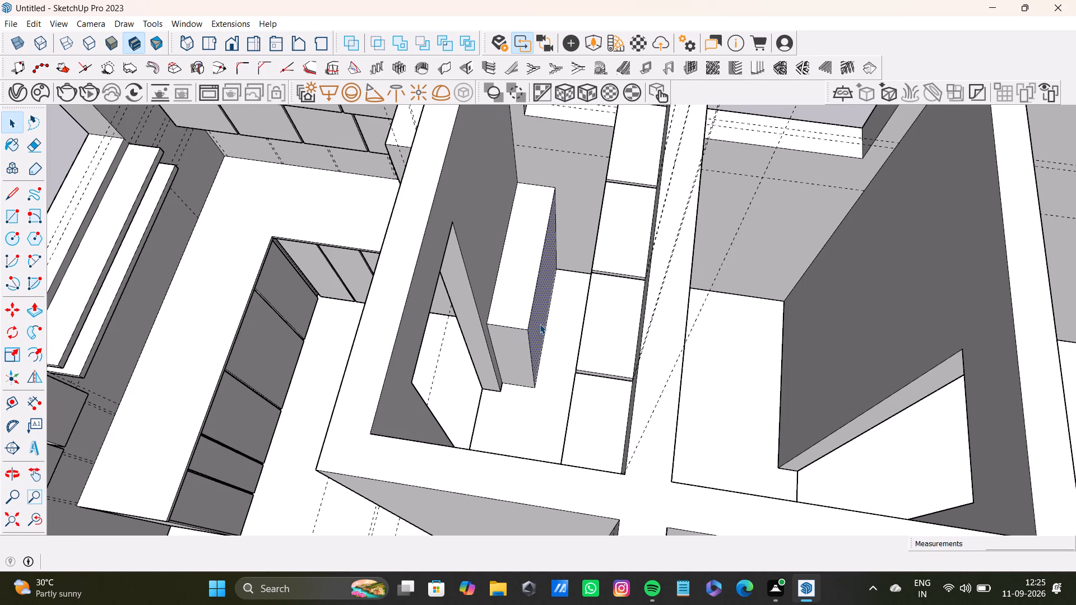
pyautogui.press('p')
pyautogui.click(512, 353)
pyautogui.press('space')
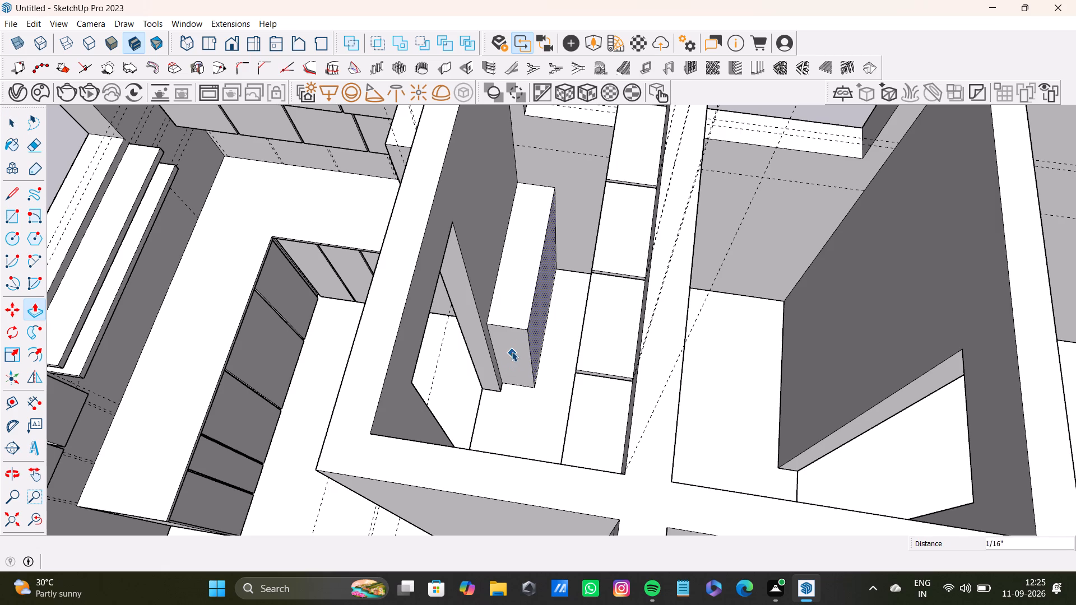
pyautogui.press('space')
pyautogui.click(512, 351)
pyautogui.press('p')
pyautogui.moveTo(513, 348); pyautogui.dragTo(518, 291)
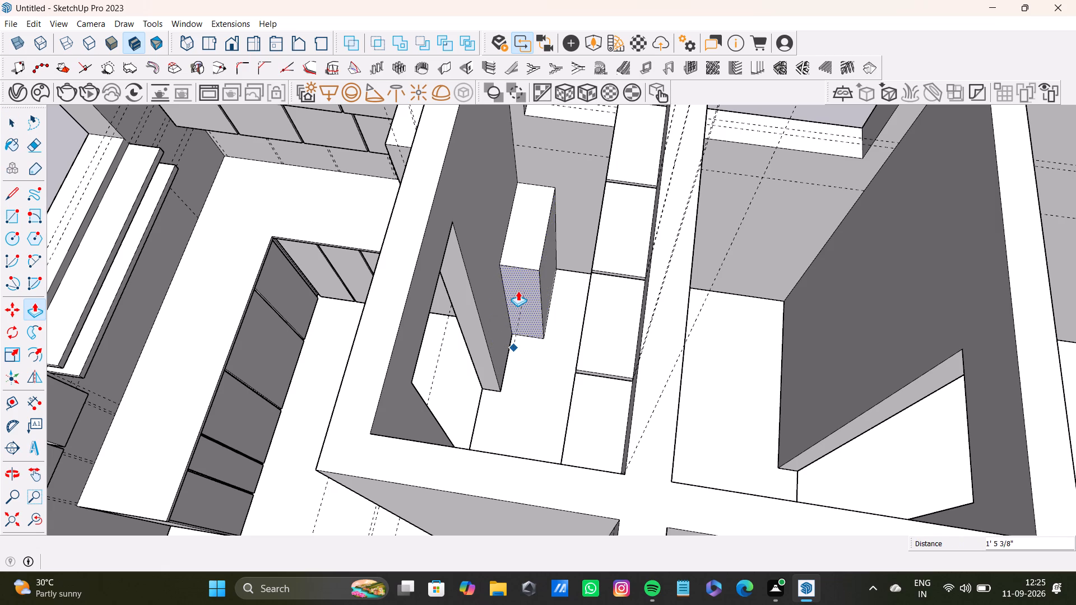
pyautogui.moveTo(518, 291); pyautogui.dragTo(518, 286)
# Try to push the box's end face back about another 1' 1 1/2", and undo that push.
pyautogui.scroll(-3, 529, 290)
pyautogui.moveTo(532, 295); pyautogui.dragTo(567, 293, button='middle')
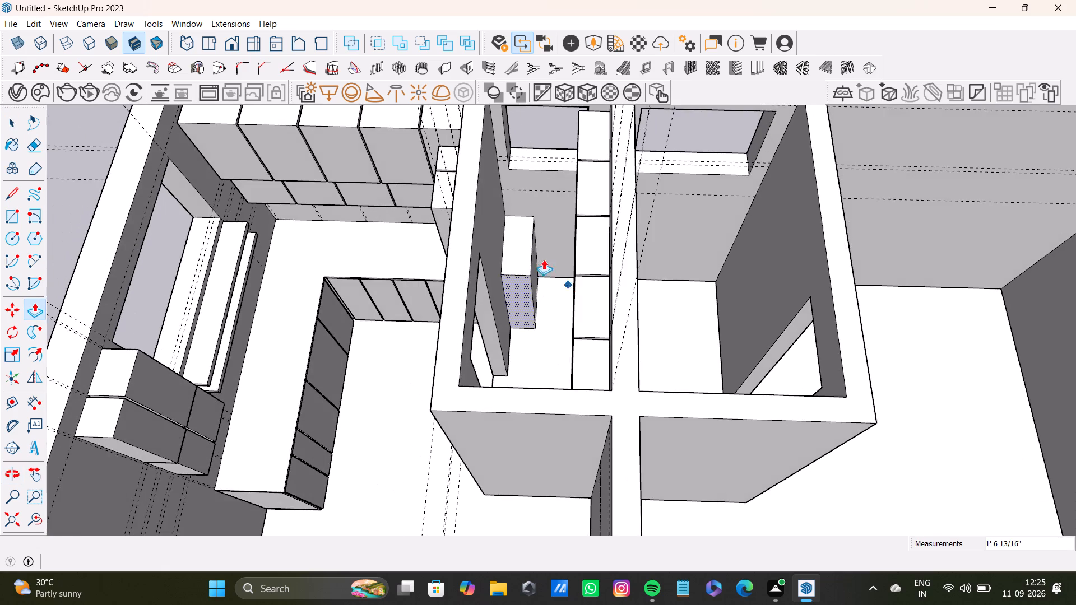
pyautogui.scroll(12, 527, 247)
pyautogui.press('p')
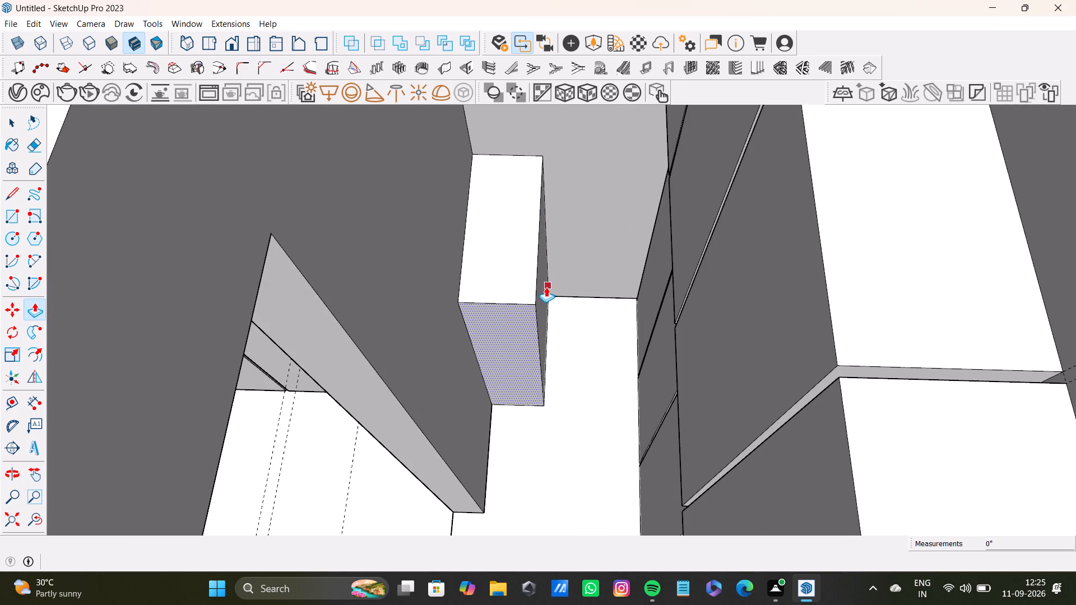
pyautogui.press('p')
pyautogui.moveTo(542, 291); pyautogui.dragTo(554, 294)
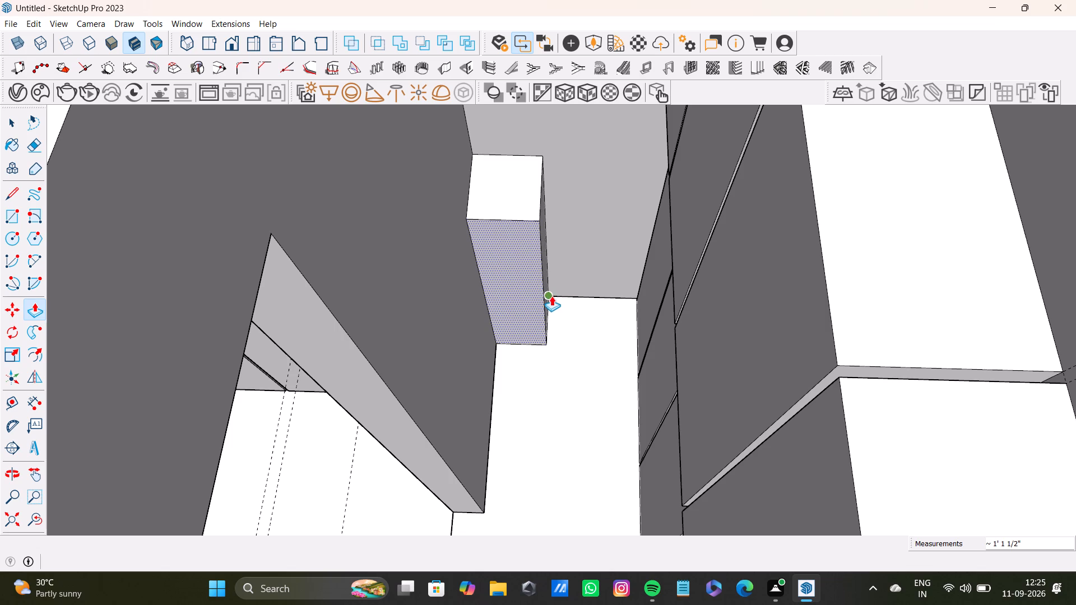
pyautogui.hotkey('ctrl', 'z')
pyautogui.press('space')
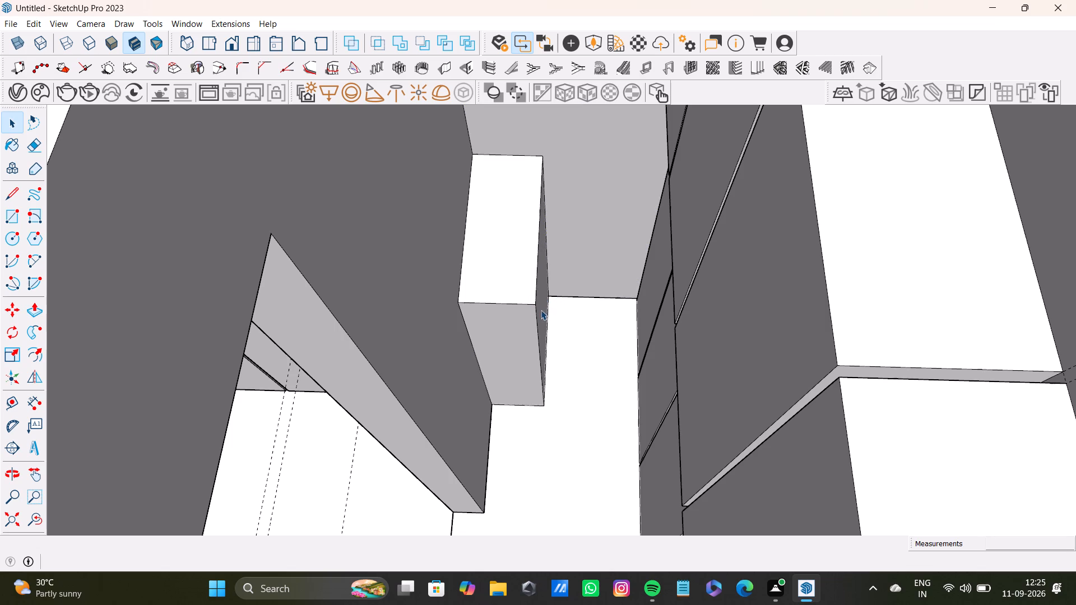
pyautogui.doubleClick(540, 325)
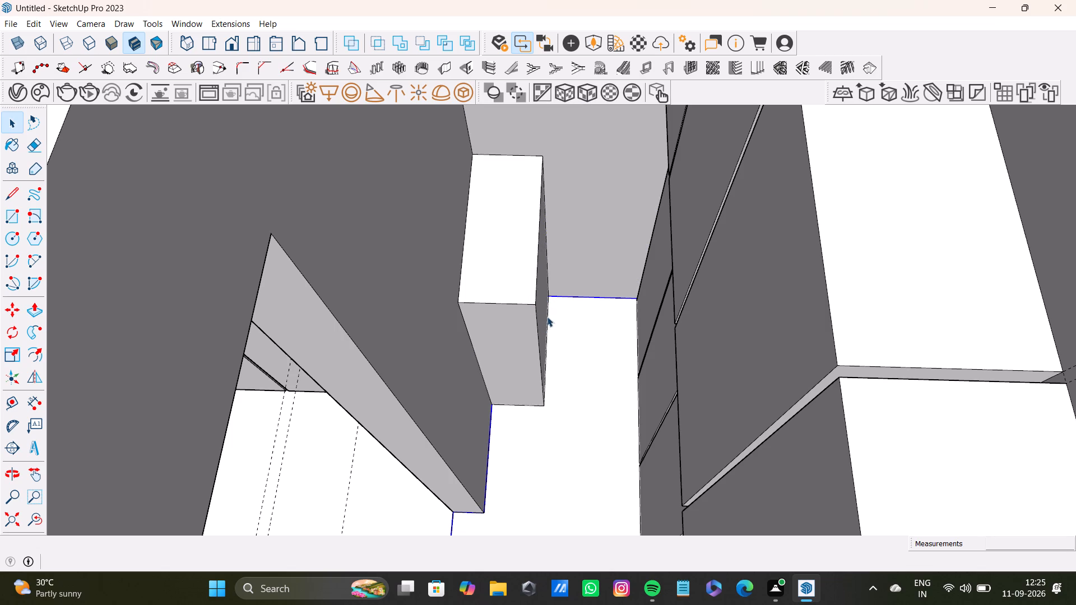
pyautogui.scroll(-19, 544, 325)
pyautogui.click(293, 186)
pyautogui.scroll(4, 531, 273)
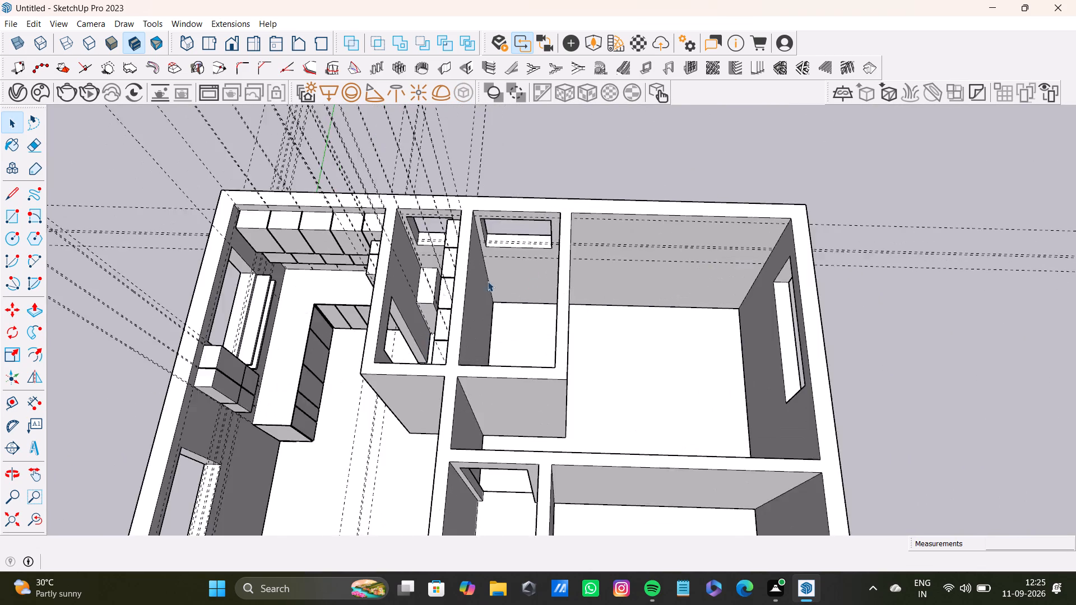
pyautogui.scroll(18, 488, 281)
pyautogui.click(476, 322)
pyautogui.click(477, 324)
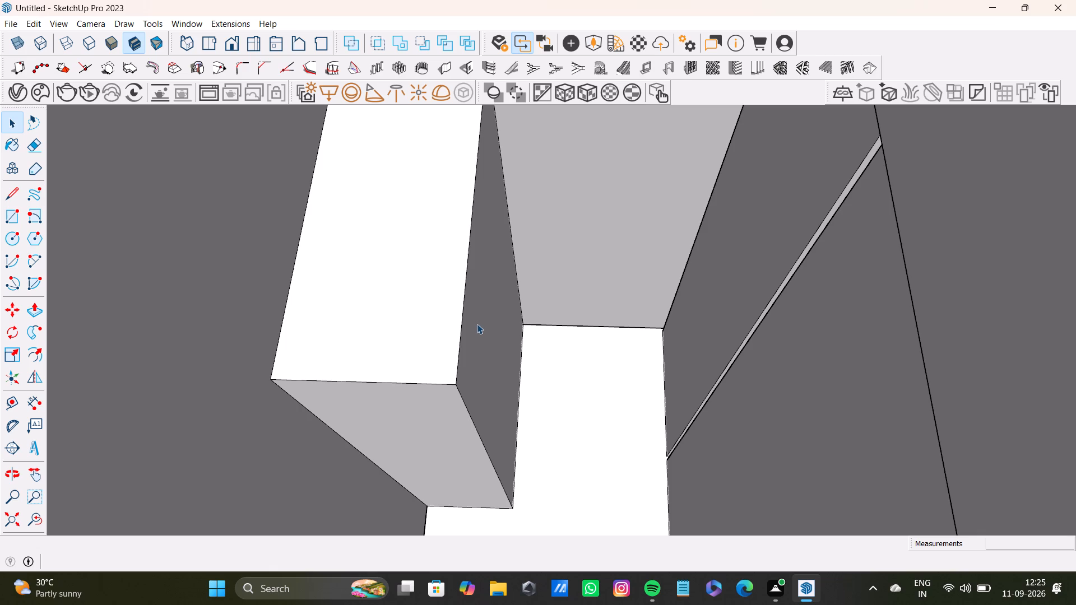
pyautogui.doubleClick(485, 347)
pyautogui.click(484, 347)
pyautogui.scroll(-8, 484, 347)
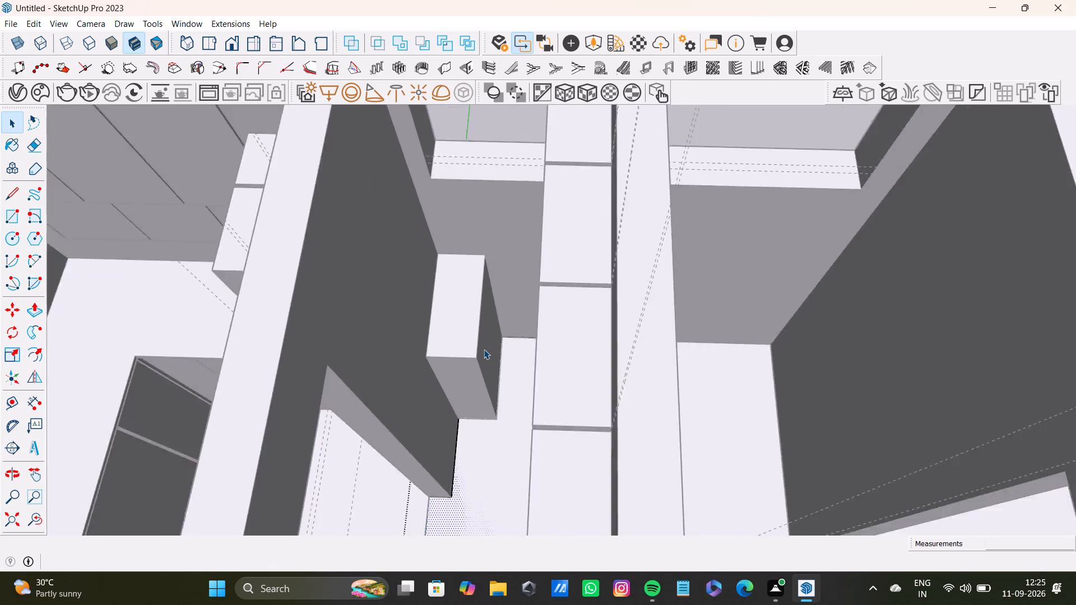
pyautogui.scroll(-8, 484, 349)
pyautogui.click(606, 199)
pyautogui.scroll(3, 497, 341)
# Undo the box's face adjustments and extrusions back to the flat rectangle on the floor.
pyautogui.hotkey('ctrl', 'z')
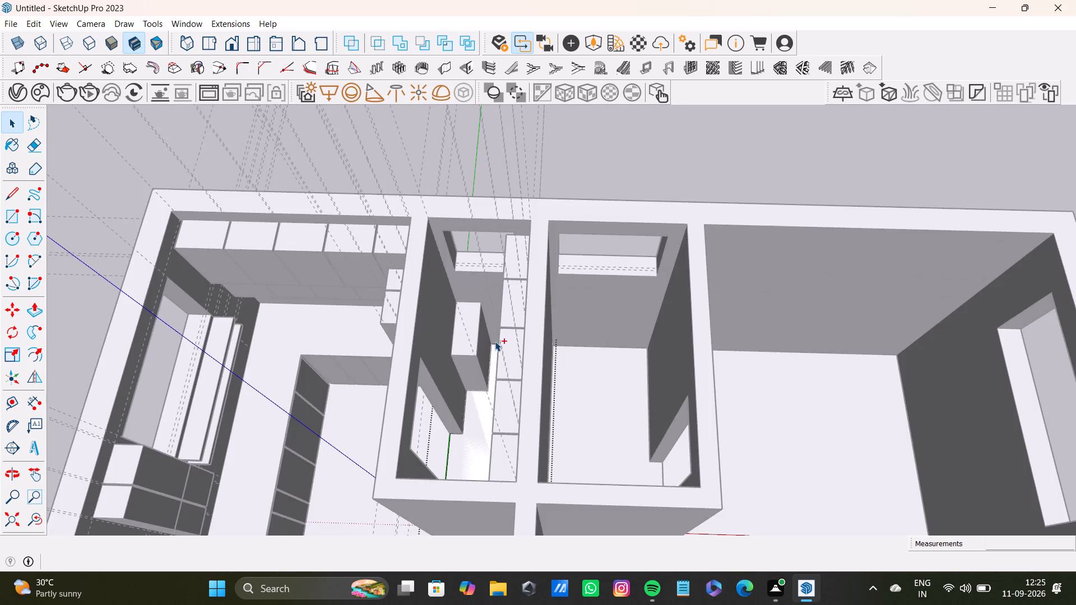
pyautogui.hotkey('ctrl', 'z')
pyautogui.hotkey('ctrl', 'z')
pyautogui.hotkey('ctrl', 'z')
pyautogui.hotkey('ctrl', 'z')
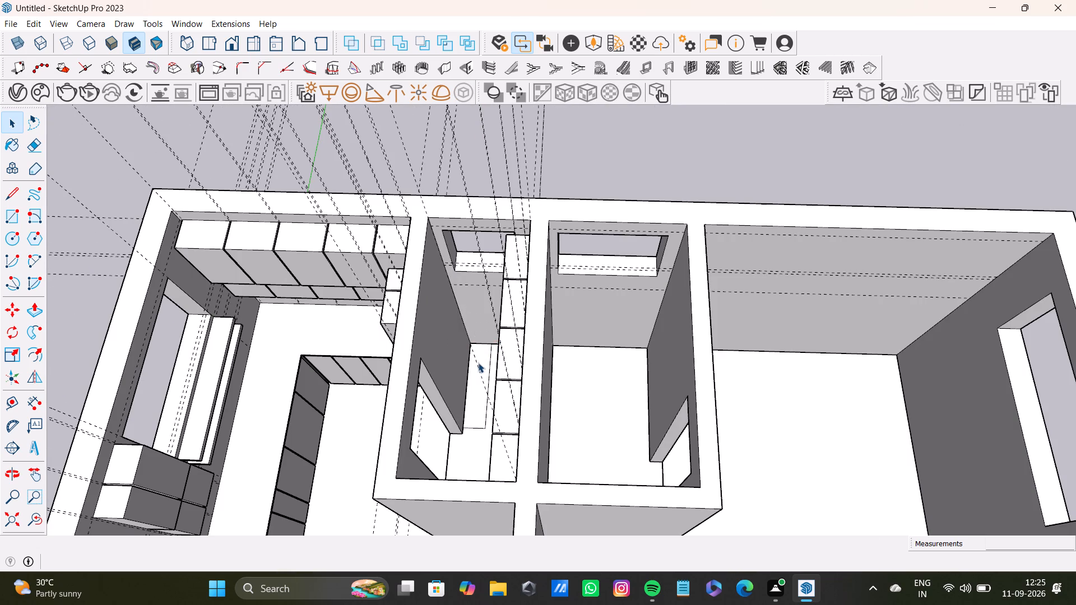
# Place a guide line across the floor rectangle, 2' 7 5/16" from the window wall's base edge.
pyautogui.scroll(-3, 471, 392)
pyautogui.keyDown('shift'); pyautogui.moveTo(471, 392); pyautogui.dragTo(497, 385, button='middle'); pyautogui.keyUp('shift')
pyautogui.scroll(3, 503, 385)
pyautogui.click(10, 212)
pyautogui.scroll(6, 446, 333)
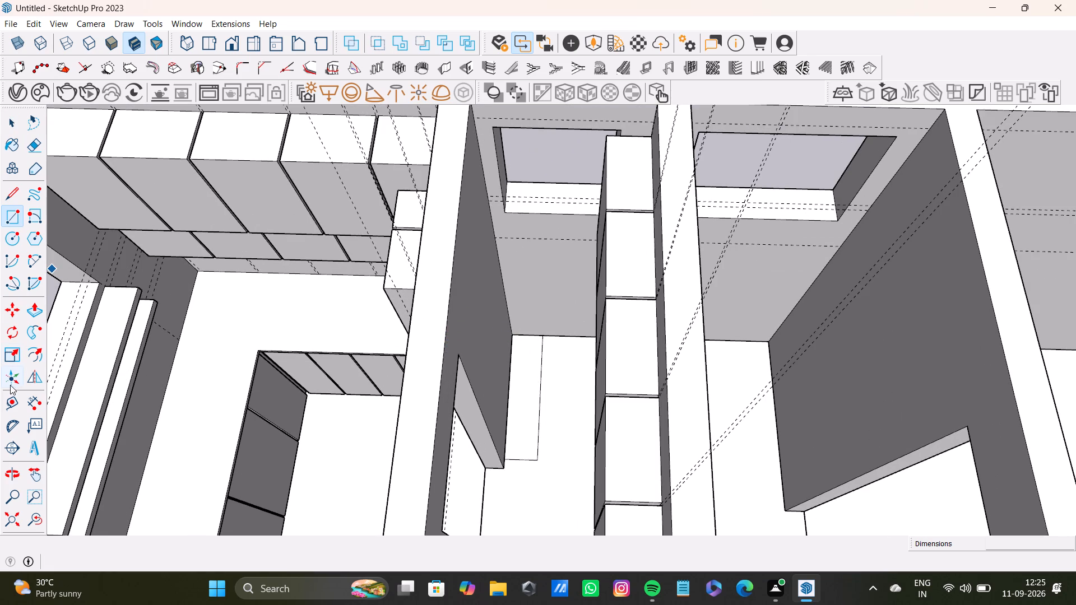
pyautogui.moveTo(11, 399); pyautogui.dragTo(17, 400)
pyautogui.scroll(6, 562, 349)
pyautogui.click(522, 327)
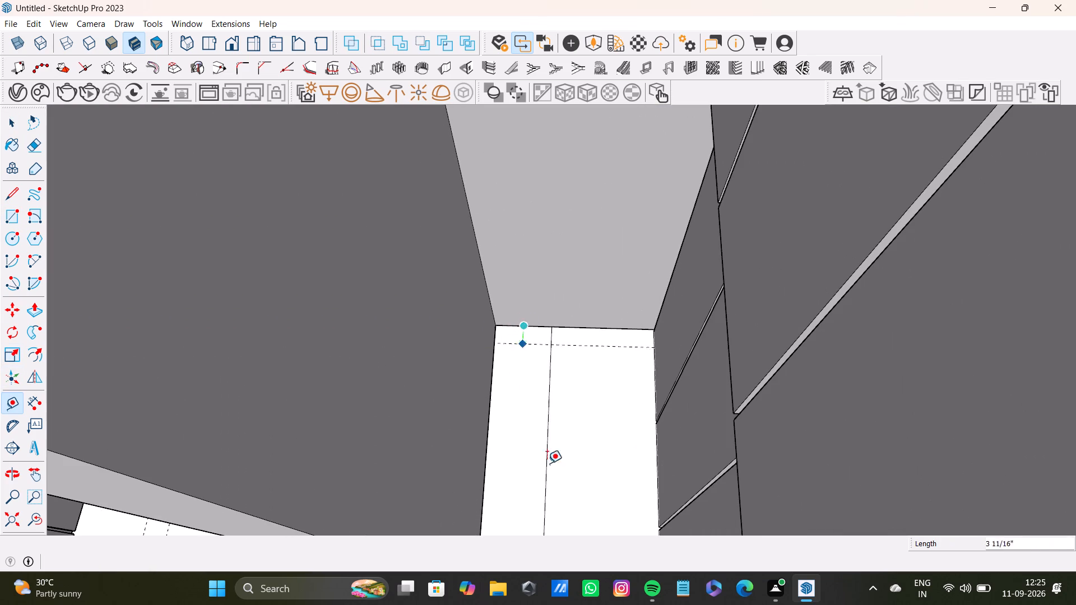
pyautogui.scroll(-2, 672, 446)
pyautogui.scroll(-2, 539, 463)
pyautogui.keyDown('shift'); pyautogui.moveTo(551, 467); pyautogui.dragTo(553, 415, button='middle'); pyautogui.keyUp('shift')
pyautogui.moveTo(564, 401); pyautogui.dragTo(505, 424, button='middle')
pyautogui.click(545, 413)
pyautogui.press('space')
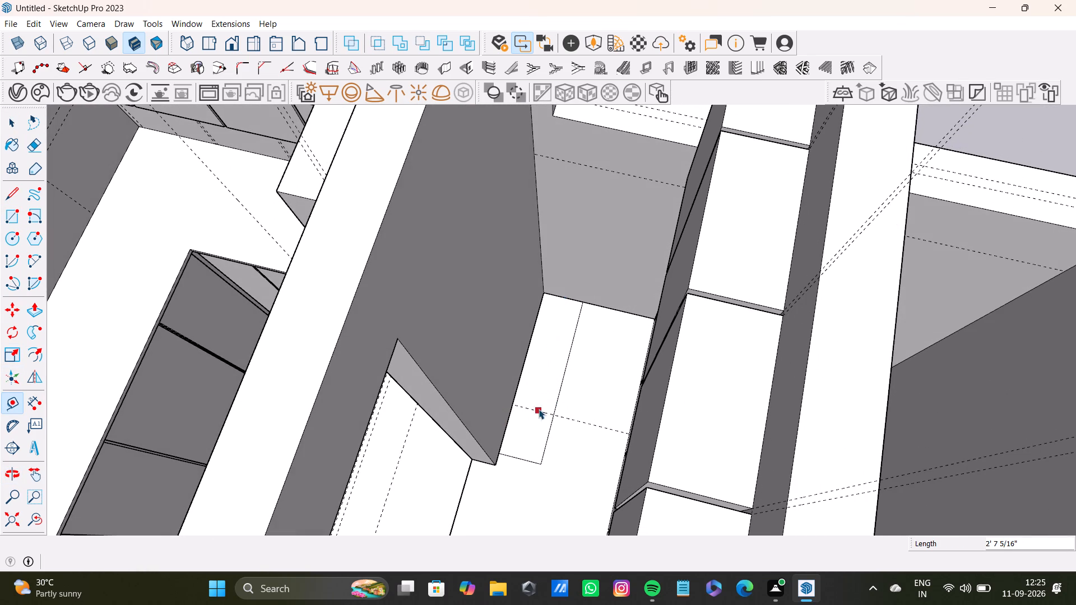
# Shorten the floor rectangle to the guide by drawing a line across it there and deleting the excess edges beyond.
pyautogui.press('l')
pyautogui.scroll(6, 537, 409)
pyautogui.click(496, 401)
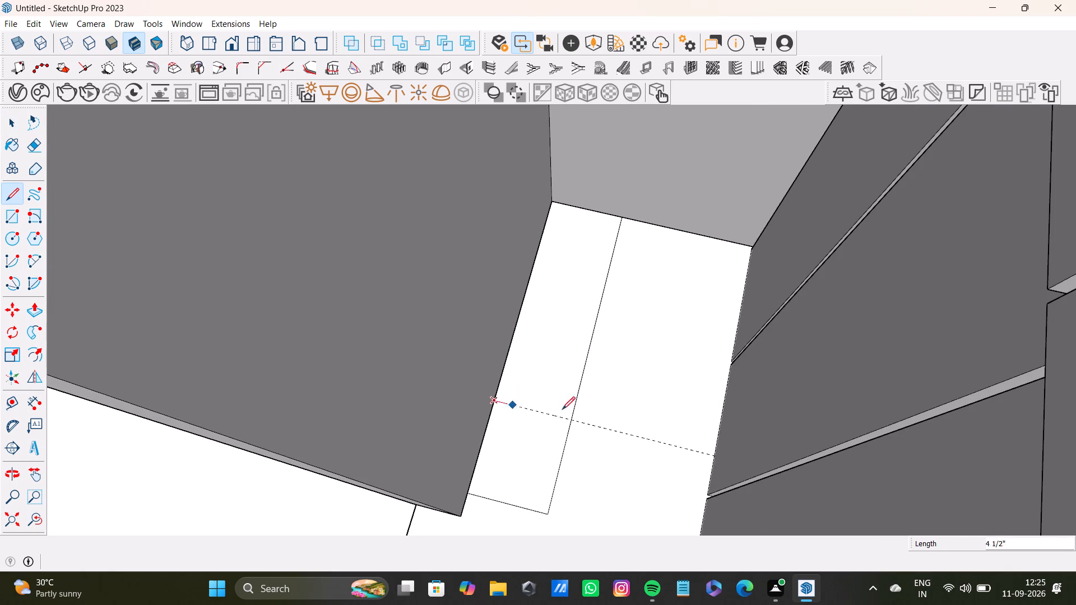
pyautogui.click(573, 421)
pyautogui.press('space')
pyautogui.click(562, 462)
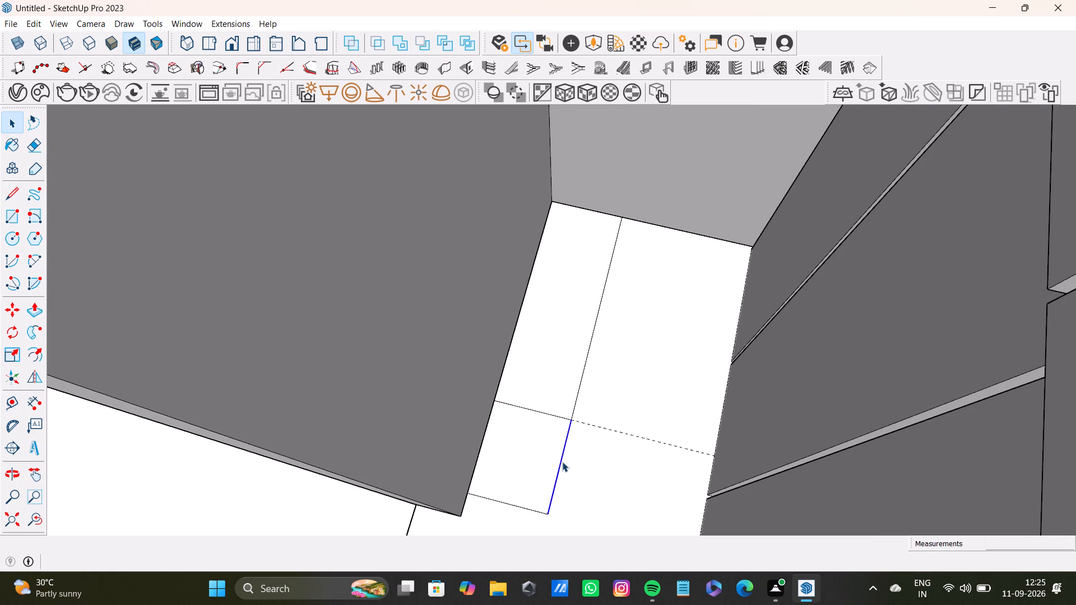
pyautogui.press('Delete')
pyautogui.click(530, 508)
pyautogui.press('Delete')
# Extrude the shortened floor rectangle upward about 3' to form a low box against the wall.
pyautogui.click(563, 401)
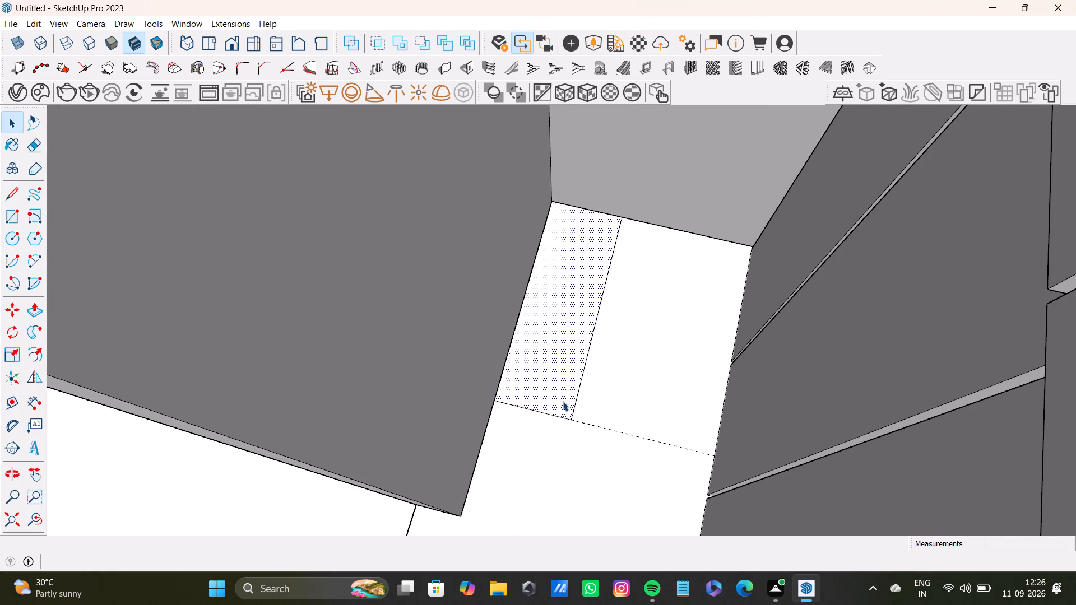
pyautogui.press('p')
pyautogui.moveTo(563, 401); pyautogui.dragTo(545, 314)
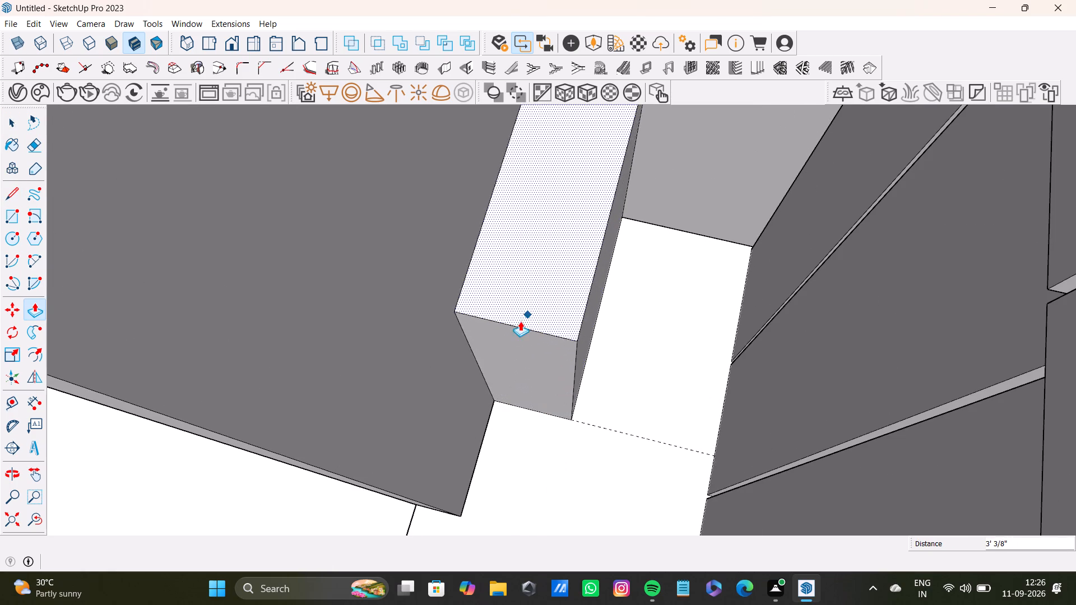
pyautogui.scroll(-8, 518, 323)
pyautogui.moveTo(526, 348); pyautogui.dragTo(656, 269, button='middle')
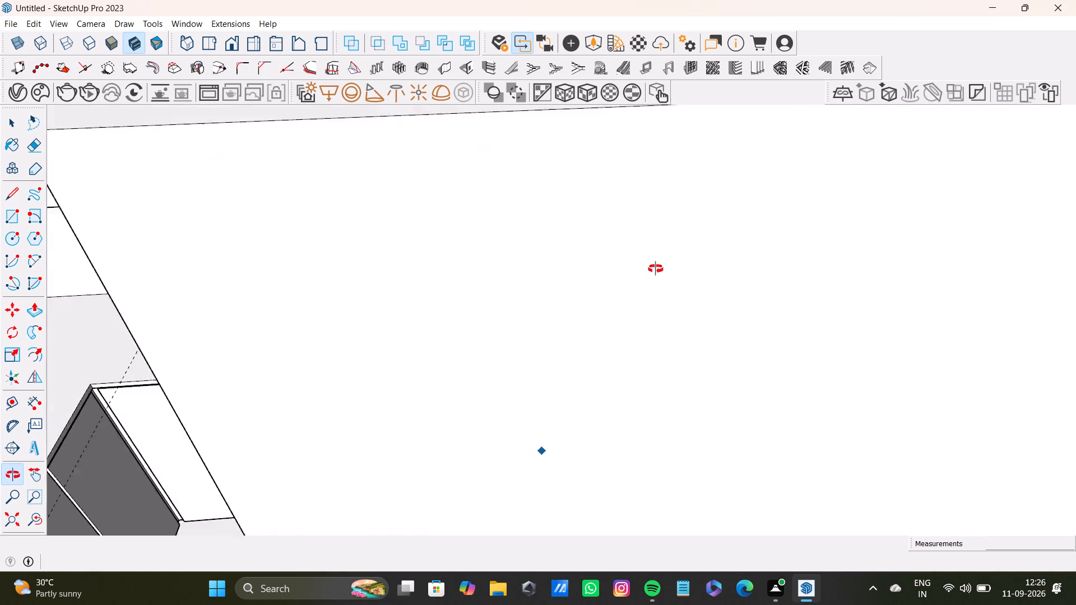
pyautogui.moveTo(656, 269); pyautogui.dragTo(521, 334, button='middle')
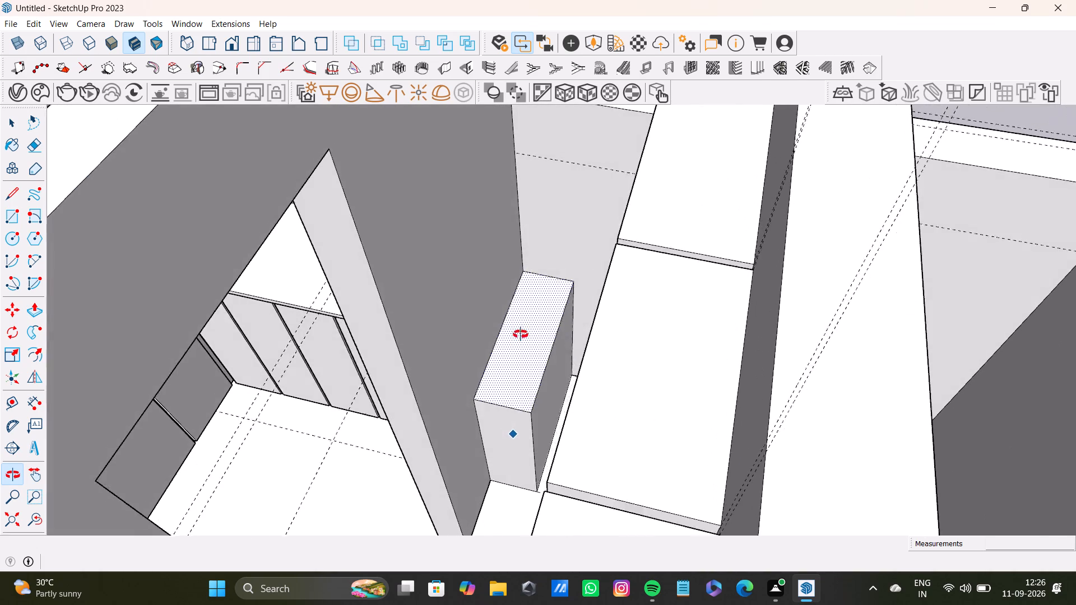
pyautogui.moveTo(521, 334); pyautogui.dragTo(521, 317, button='middle')
pyautogui.moveTo(521, 358); pyautogui.dragTo(520, 350)
pyautogui.scroll(-3, 504, 355)
pyautogui.moveTo(550, 357); pyautogui.dragTo(563, 357, button='middle')
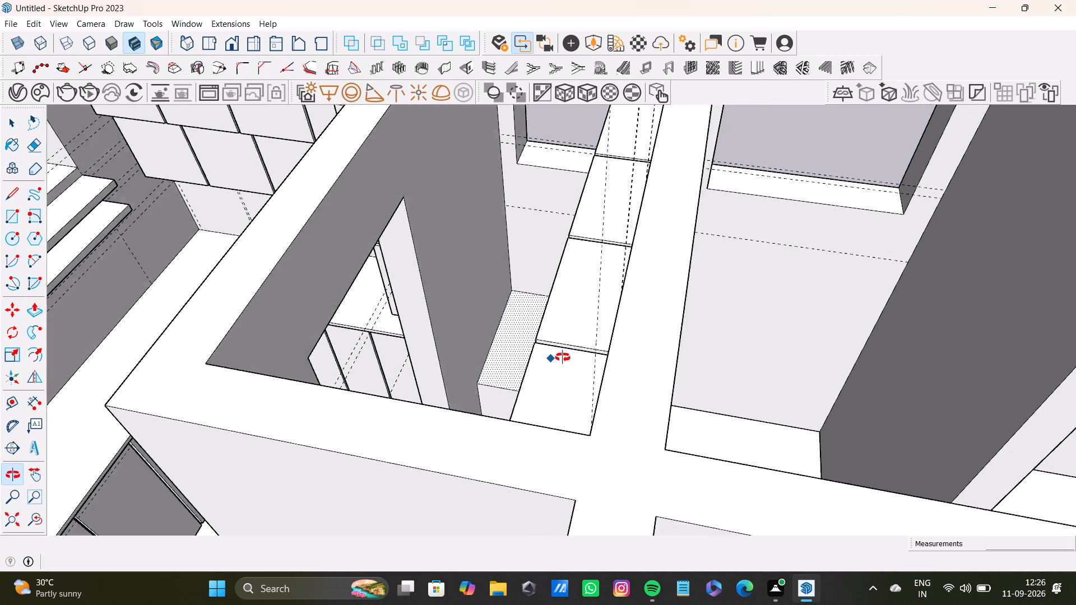
# Pull the low box's long side face outward from the wall to a depth of about 1' 2 3/4".
pyautogui.moveTo(563, 357); pyautogui.dragTo(596, 388, button='middle')
pyautogui.scroll(4, 530, 367)
pyautogui.press('space')
pyautogui.click(526, 369)
pyautogui.press('p')
pyautogui.moveTo(526, 369); pyautogui.dragTo(548, 373)
pyautogui.press('space')
pyautogui.moveTo(491, 383); pyautogui.dragTo(507, 367, button='middle')
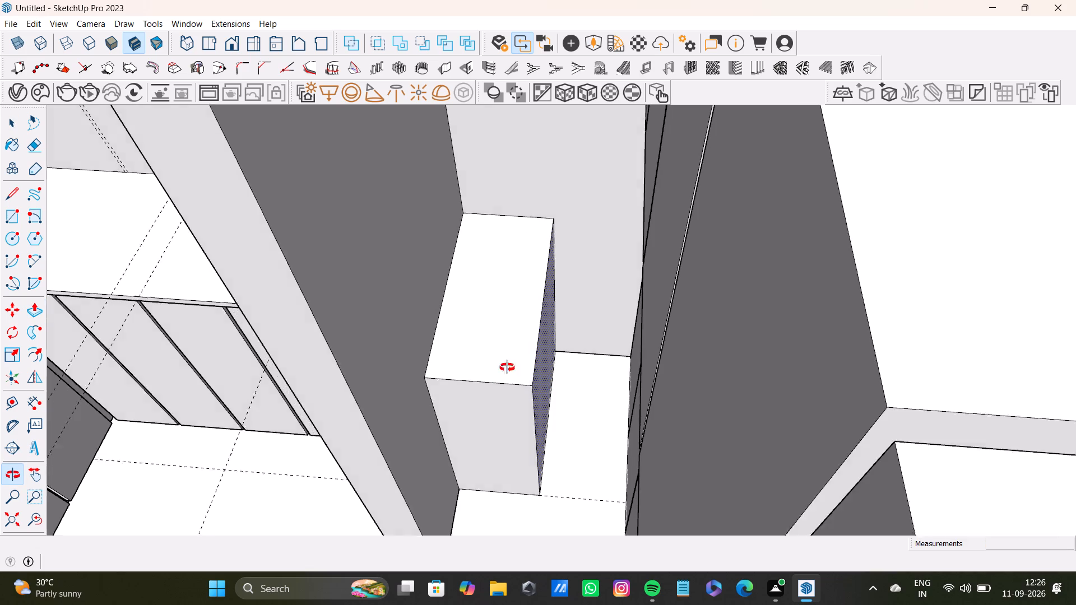
# Raise the low box's top face further above the floor with Push/Pull.
pyautogui.moveTo(507, 367); pyautogui.dragTo(472, 411, button='middle')
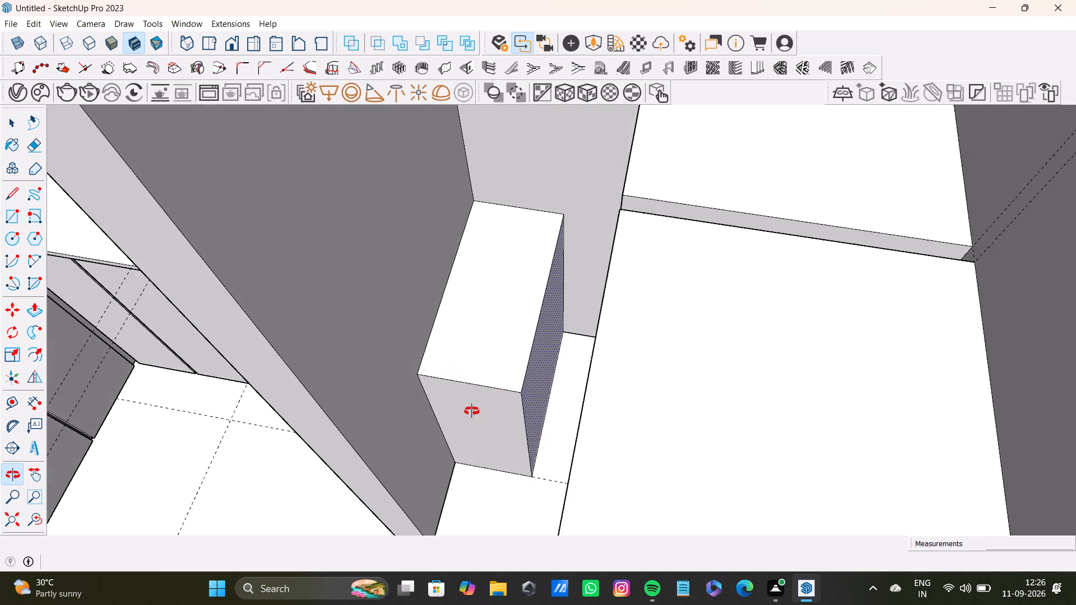
pyautogui.moveTo(472, 411); pyautogui.dragTo(474, 411, button='middle')
pyautogui.press('space')
pyautogui.click(488, 354)
pyautogui.press('p')
pyautogui.moveTo(486, 352); pyautogui.dragTo(475, 342)
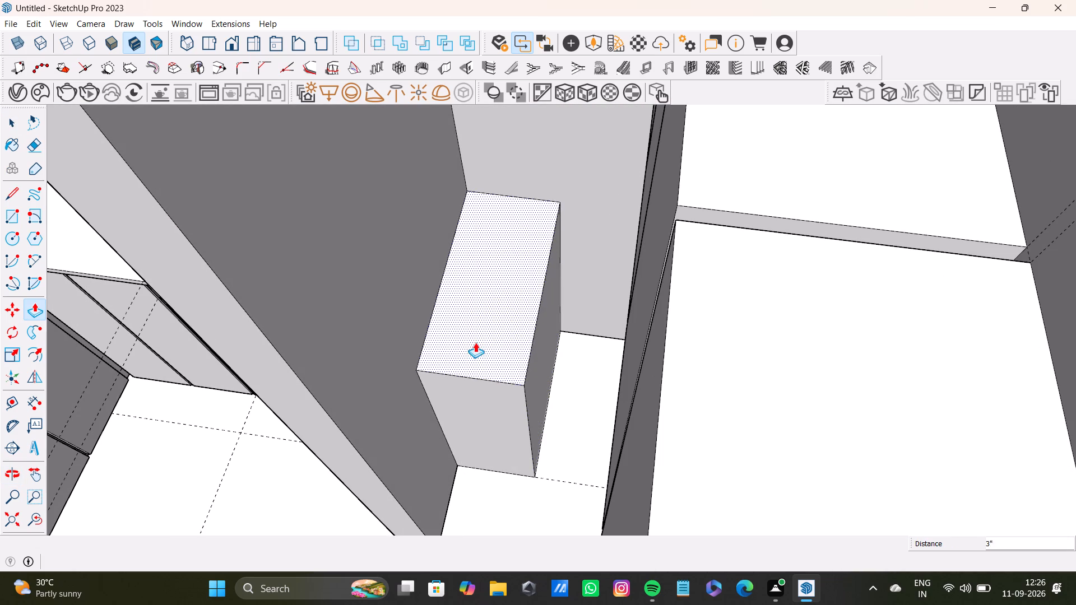
pyautogui.moveTo(475, 342); pyautogui.dragTo(470, 331)
pyautogui.press('space')
pyautogui.click(470, 335)
pyautogui.press('p')
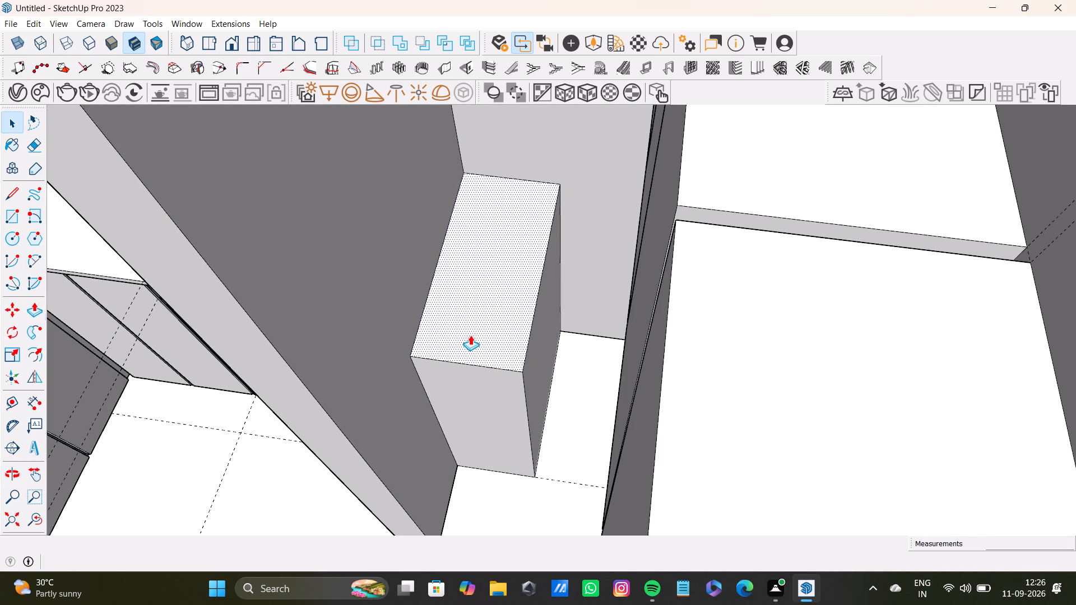
pyautogui.moveTo(470, 335); pyautogui.dragTo(458, 326)
# Select the low box's top and exposed side faces with their edges and make them a group.
pyautogui.scroll(-2, 448, 331)
pyautogui.press('space')
pyautogui.scroll(-3, 443, 336)
pyautogui.moveTo(458, 343); pyautogui.dragTo(533, 392, button='middle')
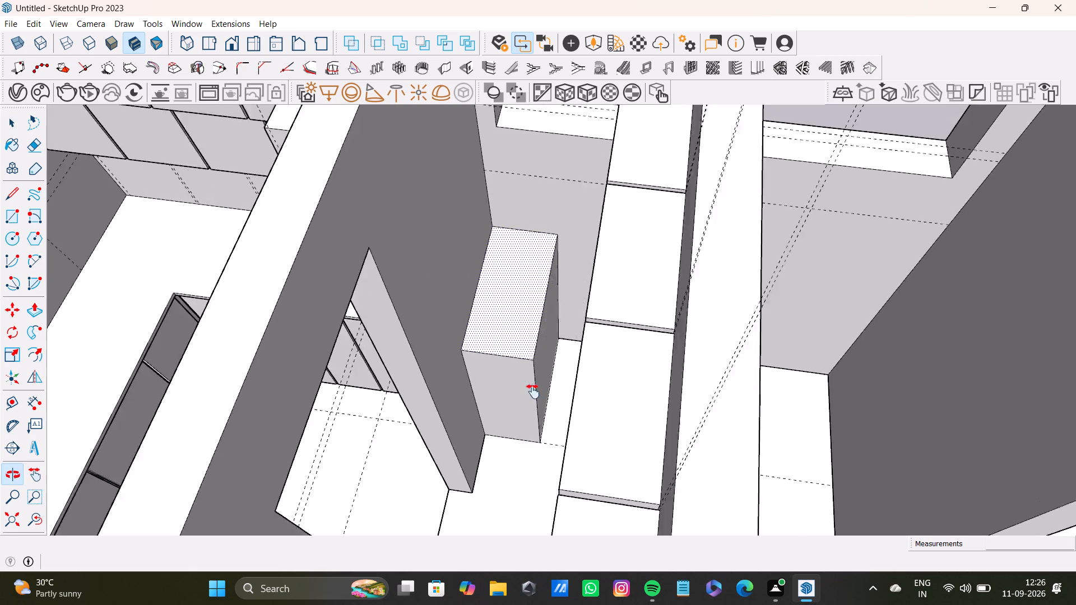
pyautogui.moveTo(533, 392); pyautogui.dragTo(534, 393, button='middle')
pyautogui.scroll(4, 536, 381)
pyautogui.moveTo(581, 367); pyautogui.dragTo(355, 421, button='middle')
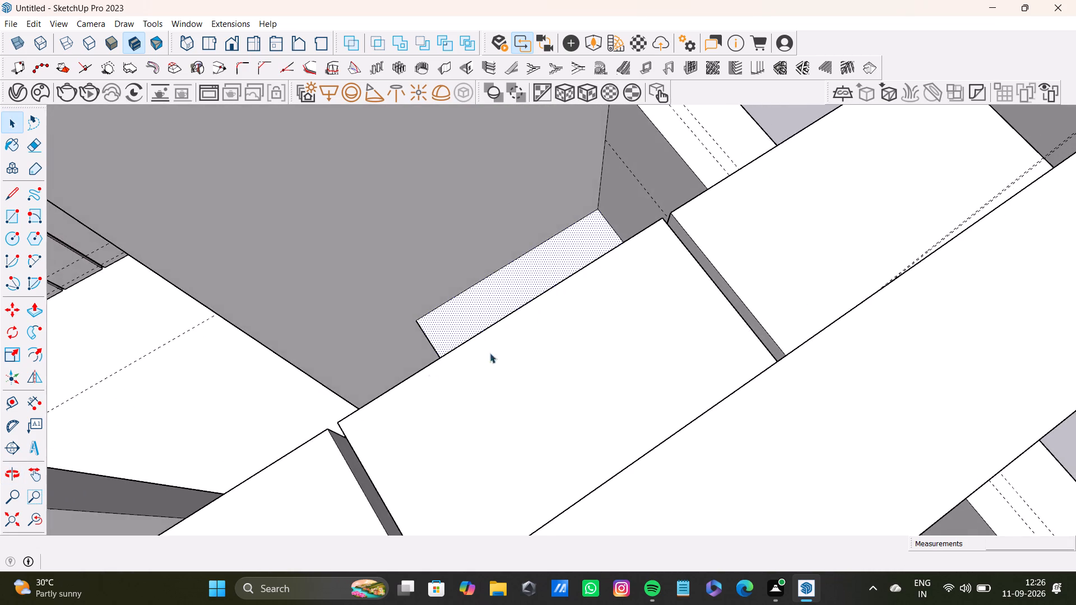
pyautogui.scroll(2, 522, 326)
pyautogui.keyDown('shift'); pyautogui.moveTo(527, 319); pyautogui.dragTo(712, 380, button='middle'); pyautogui.keyUp('shift')
pyautogui.scroll(3, 616, 350)
pyautogui.doubleClick(605, 324)
pyautogui.keyDown('shift'); pyautogui.doubleClick(619, 384); pyautogui.keyUp('shift')
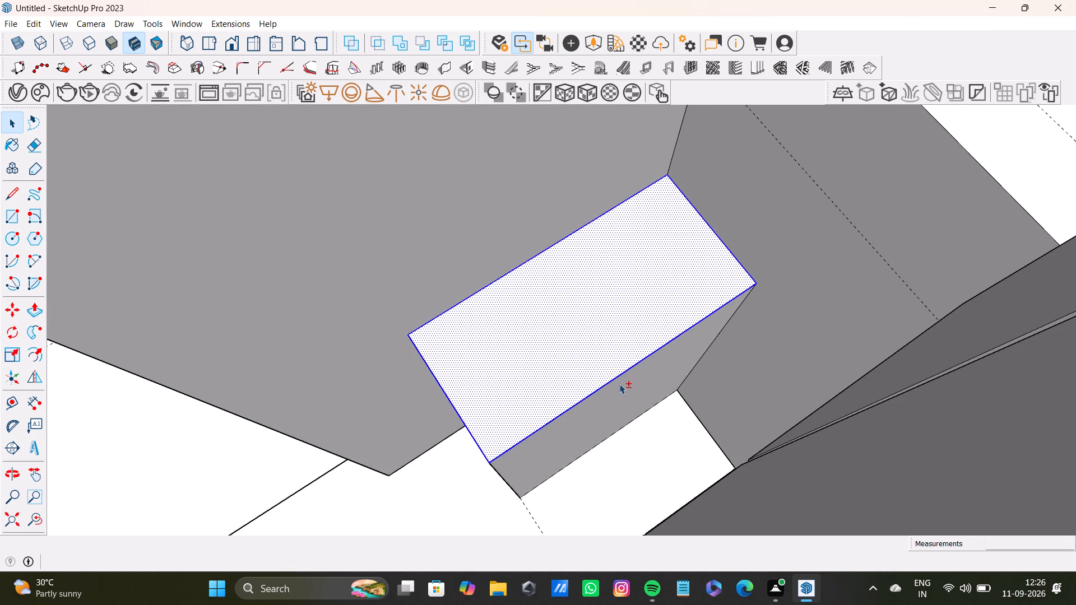
pyautogui.moveTo(564, 420); pyautogui.dragTo(670, 379, button='middle')
pyautogui.keyDown('shift'); pyautogui.doubleClick(546, 418); pyautogui.keyUp('shift')
pyautogui.keyDown('shift'); pyautogui.rightClick(590, 319); pyautogui.keyUp('shift')
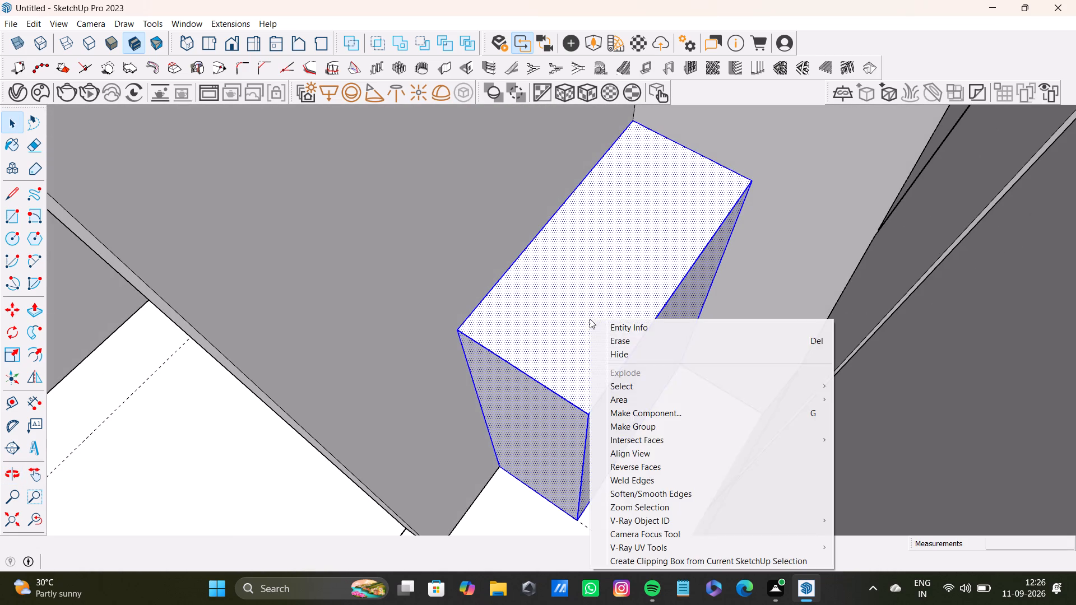
pyautogui.click(638, 426)
pyautogui.press('space')
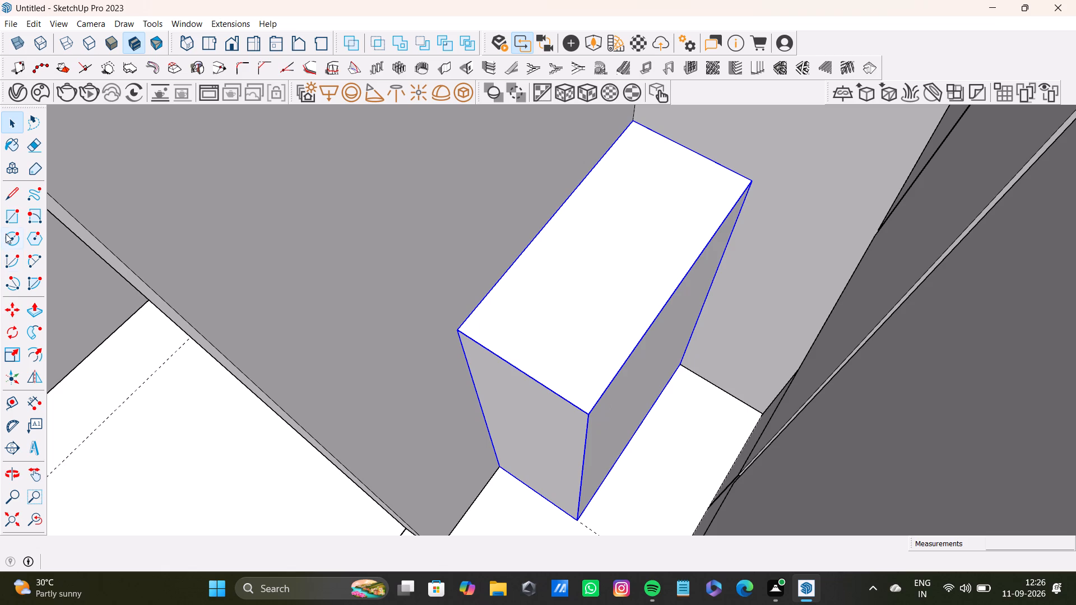
# Draw a rectangle about 1' 2 3/4" by 2' 7 5/16" over the grouped box's top, corner to corner.
pyautogui.click(12, 219)
pyautogui.scroll(3, 614, 213)
pyautogui.keyDown('shift'); pyautogui.moveTo(632, 197); pyautogui.dragTo(619, 295, button='middle'); pyautogui.keyUp('shift')
pyautogui.scroll(1, 622, 206)
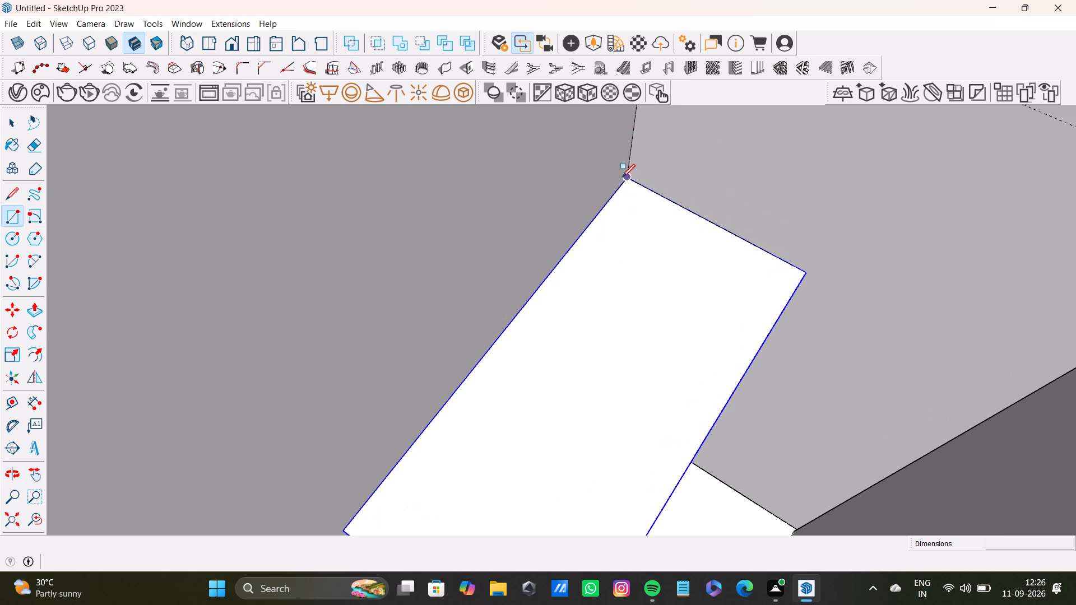
pyautogui.click(626, 182)
pyautogui.keyDown('shift'); pyautogui.moveTo(779, 313); pyautogui.dragTo(773, 257, button='middle'); pyautogui.keyUp('shift')
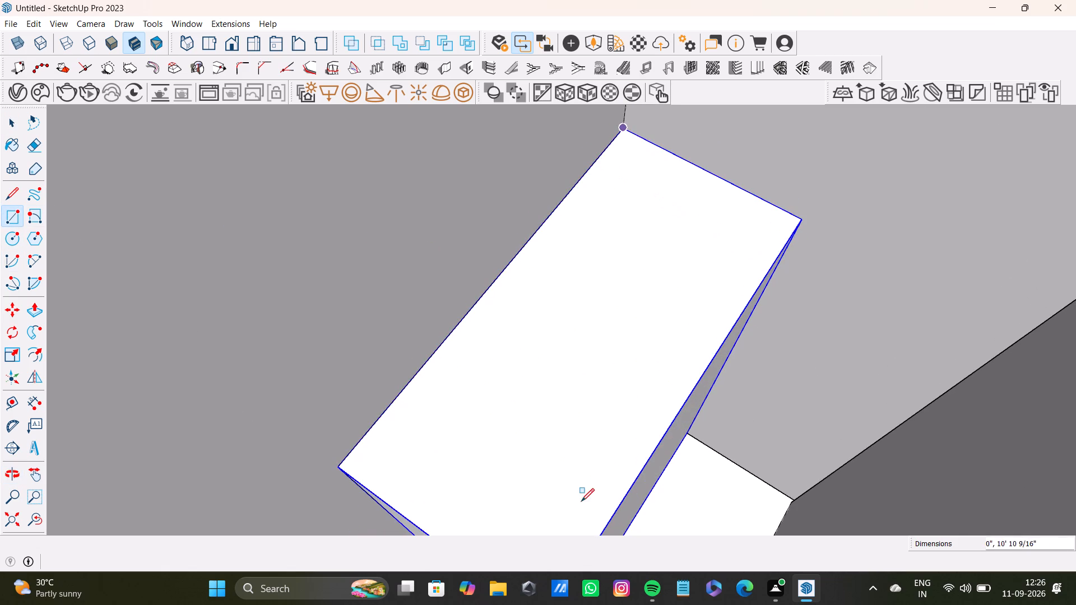
pyautogui.moveTo(581, 501); pyautogui.dragTo(588, 341, button='middle')
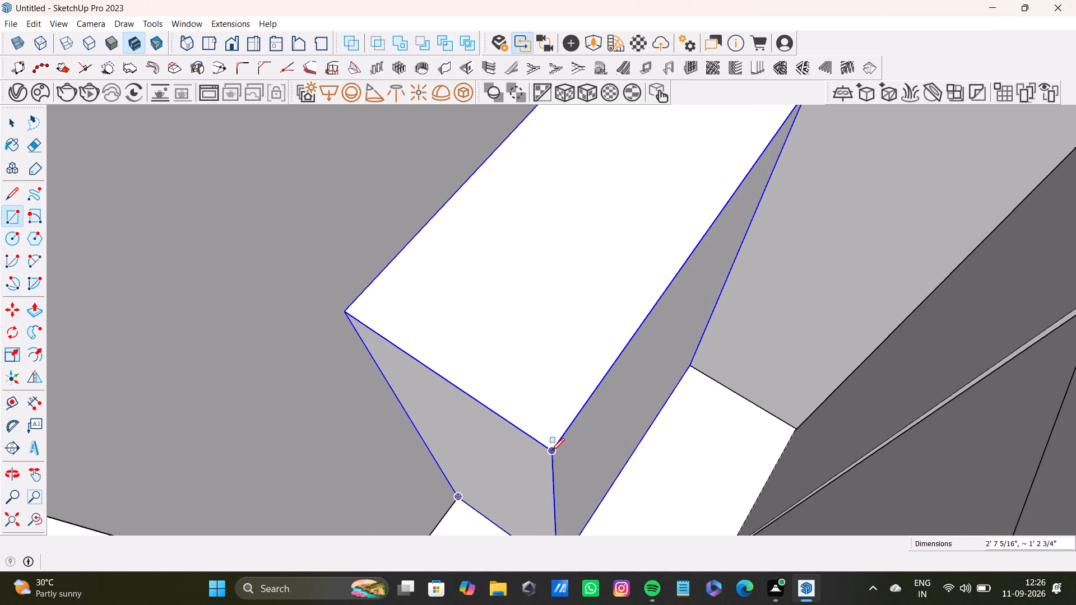
pyautogui.press('Up')
pyautogui.click(552, 448)
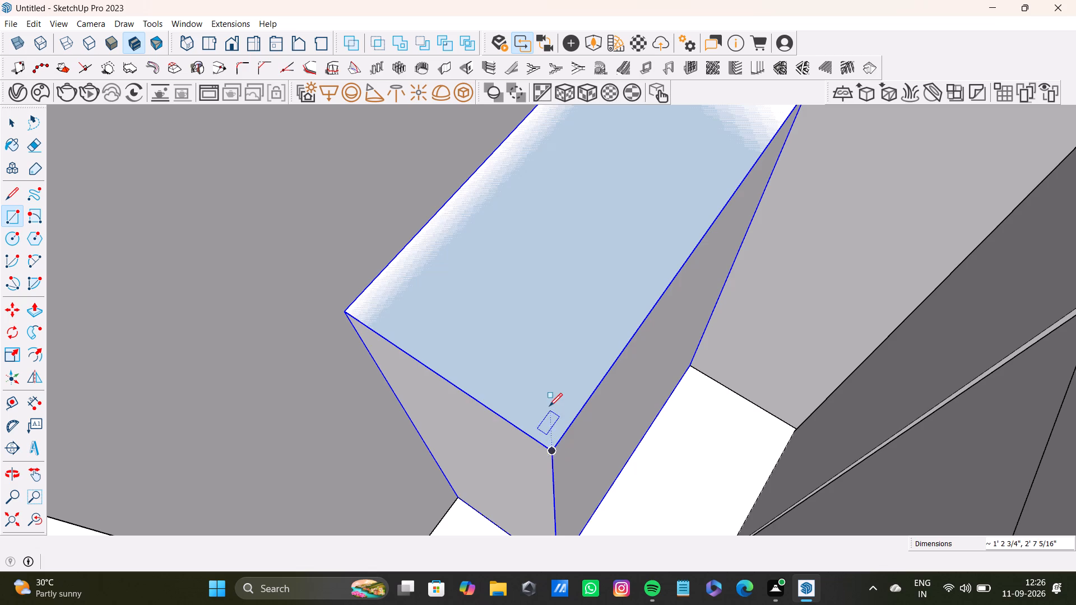
# Extrude the rectangle on the box's top upward slightly to form a thin slab.
pyautogui.press('space')
pyautogui.click(549, 397)
pyautogui.press('p')
pyautogui.moveTo(549, 395); pyautogui.dragTo(545, 387)
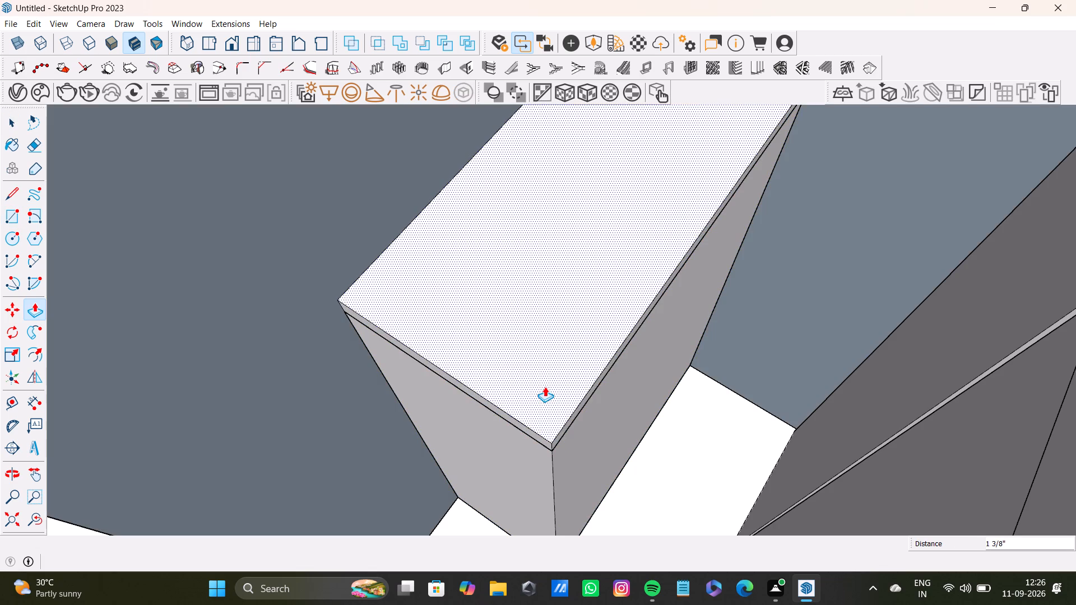
pyautogui.moveTo(545, 387); pyautogui.dragTo(545, 390)
pyautogui.press('space')
# Reverse the faces of the two walls that meet behind the box.
pyautogui.rightClick(262, 323)
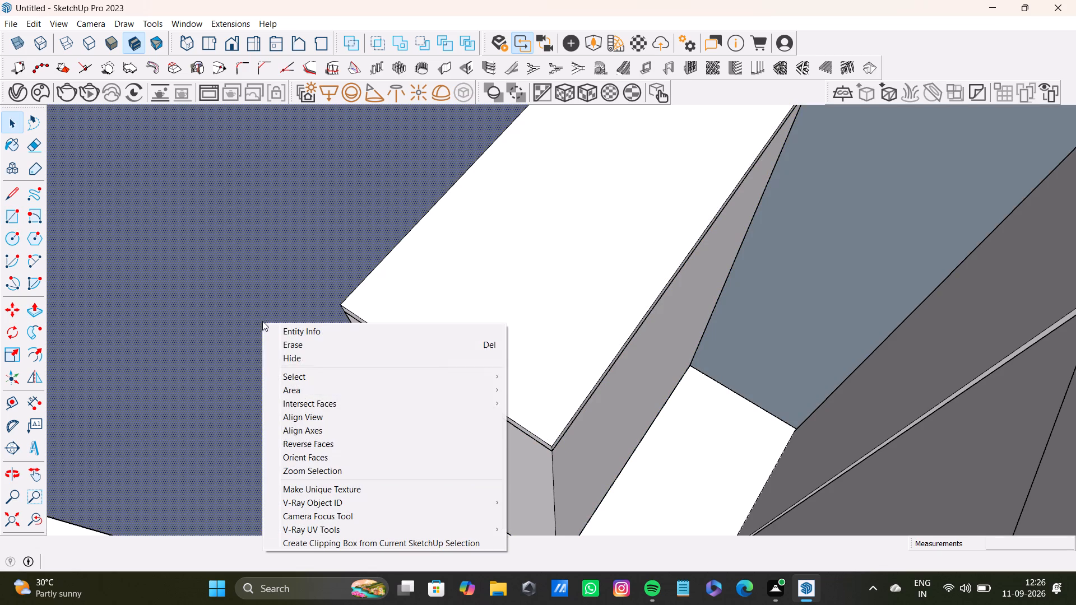
pyautogui.click(340, 446)
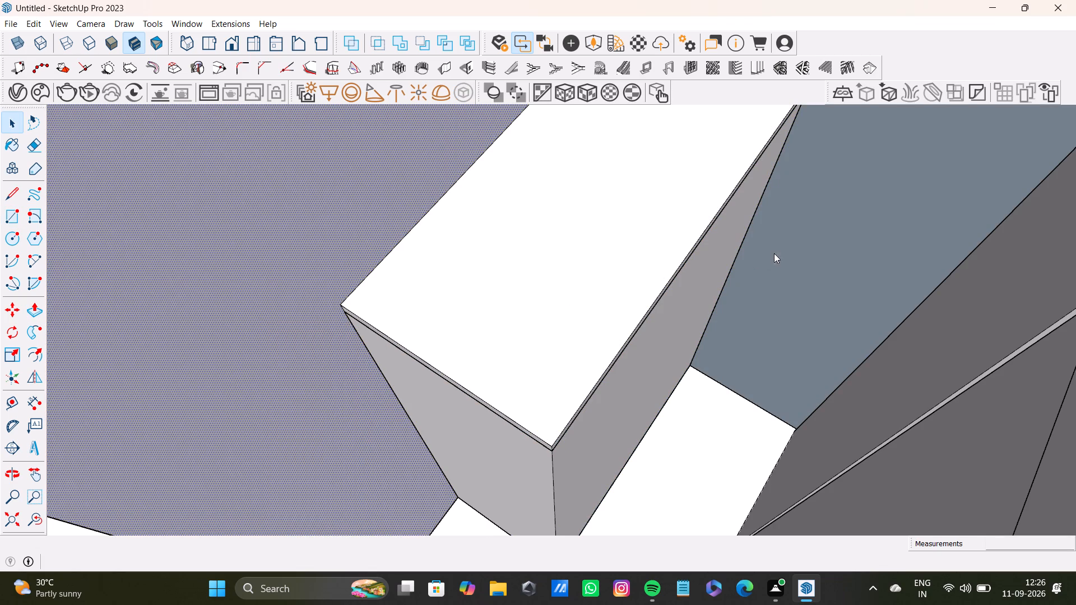
pyautogui.rightClick(774, 253)
pyautogui.click(815, 374)
# Pull the slab's short front edge face outward so it slightly overhangs the end of the box.
pyautogui.scroll(-8, 718, 378)
pyautogui.keyDown('shift'); pyautogui.moveTo(697, 374); pyautogui.dragTo(687, 392, button='middle'); pyautogui.keyUp('shift')
pyautogui.scroll(11, 601, 422)
pyautogui.moveTo(655, 405); pyautogui.dragTo(665, 352, button='middle')
pyautogui.scroll(6, 669, 356)
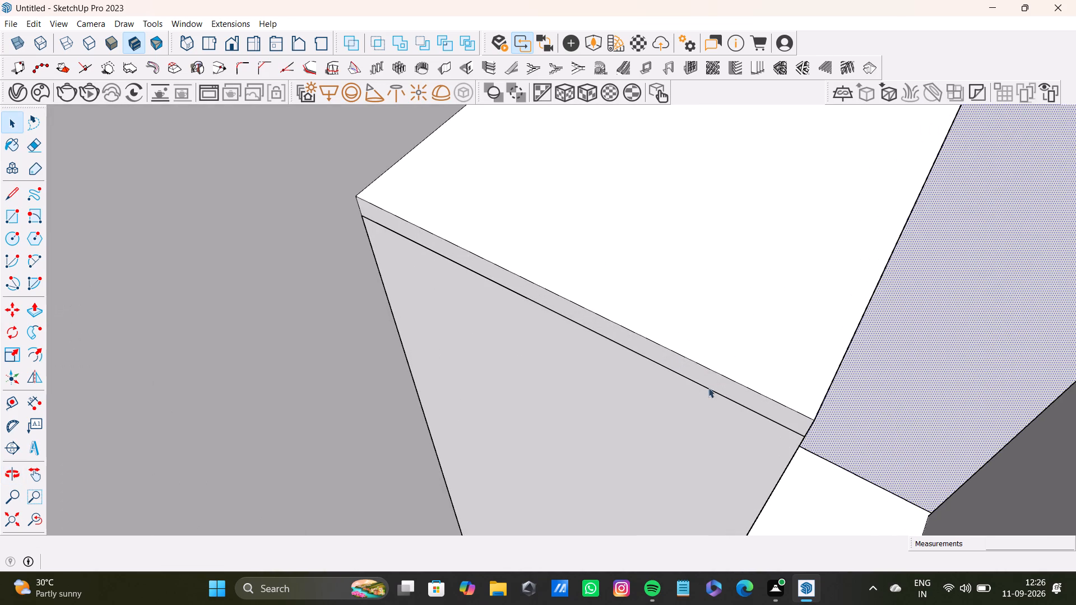
pyautogui.click(723, 380)
pyautogui.press('p')
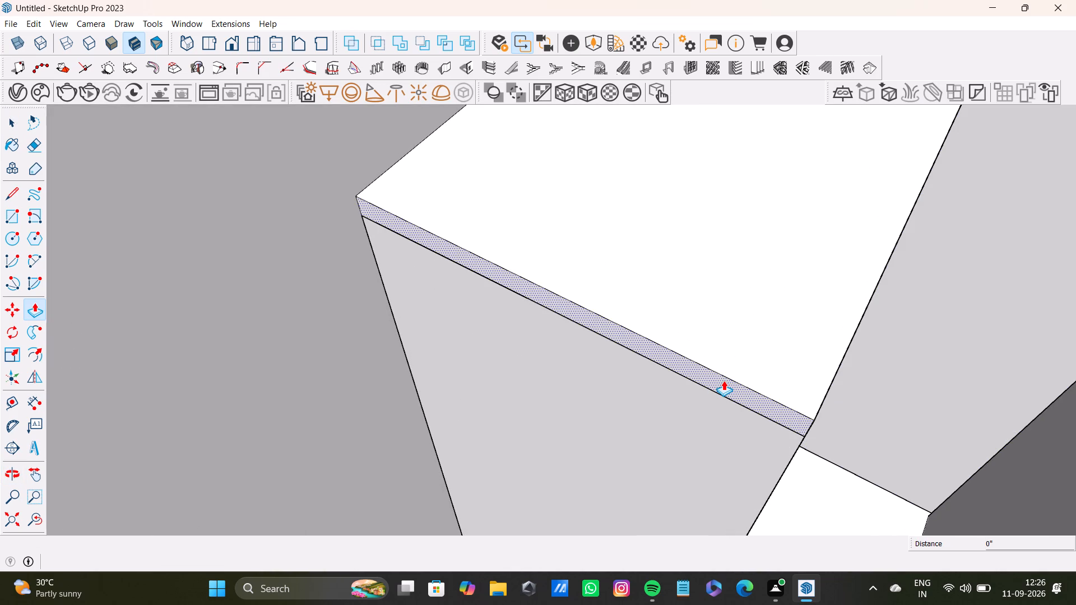
pyautogui.moveTo(723, 380); pyautogui.dragTo(703, 384)
# Pull the slab's long edge face outward about 7/16" to overhang the box's long side.
pyautogui.keyDown('shift'); pyautogui.moveTo(799, 395); pyautogui.dragTo(690, 346, button='middle'); pyautogui.keyUp('shift')
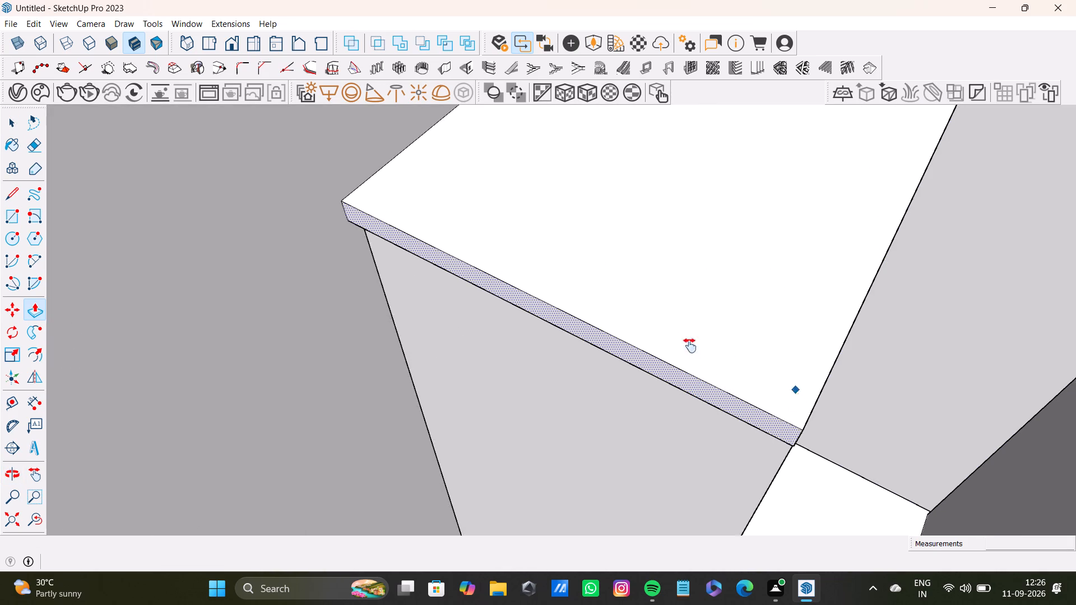
pyautogui.keyDown('shift'); pyautogui.moveTo(690, 346); pyautogui.dragTo(624, 338, button='middle'); pyautogui.keyUp('shift')
pyautogui.scroll(3, 647, 353)
pyautogui.press('space')
pyautogui.click(646, 364)
pyautogui.click(641, 362)
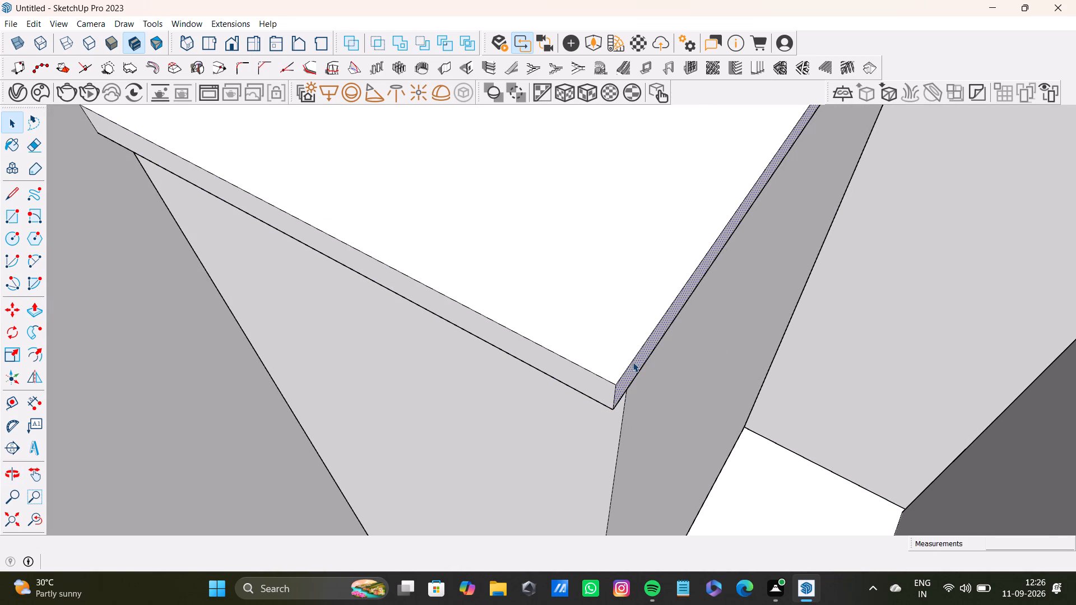
pyautogui.press('p')
pyautogui.moveTo(638, 364); pyautogui.dragTo(666, 370)
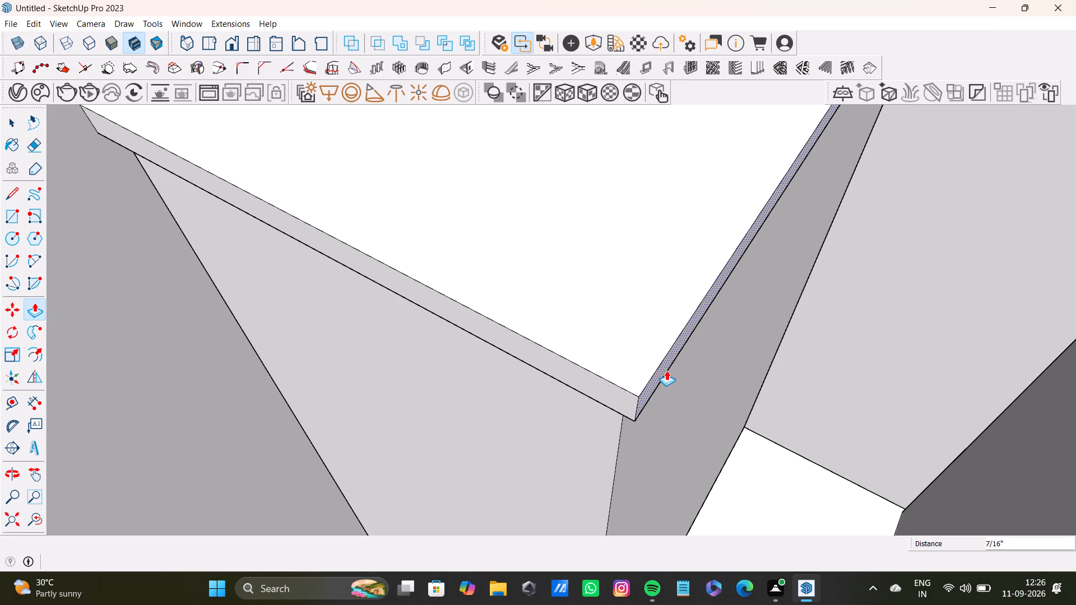
pyautogui.moveTo(666, 370); pyautogui.dragTo(665, 373)
pyautogui.press('space')
# View the whole house model, and return to the narrow room to examine the box with its overhanging slab.
pyautogui.scroll(-14, 633, 332)
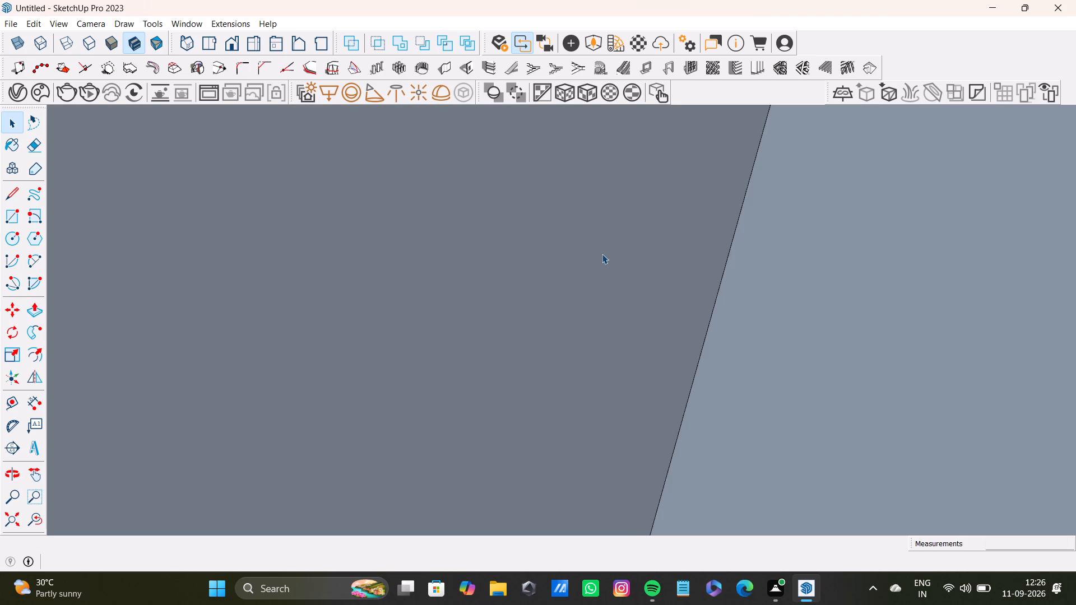
pyautogui.scroll(-3, 602, 254)
pyautogui.click(38, 514)
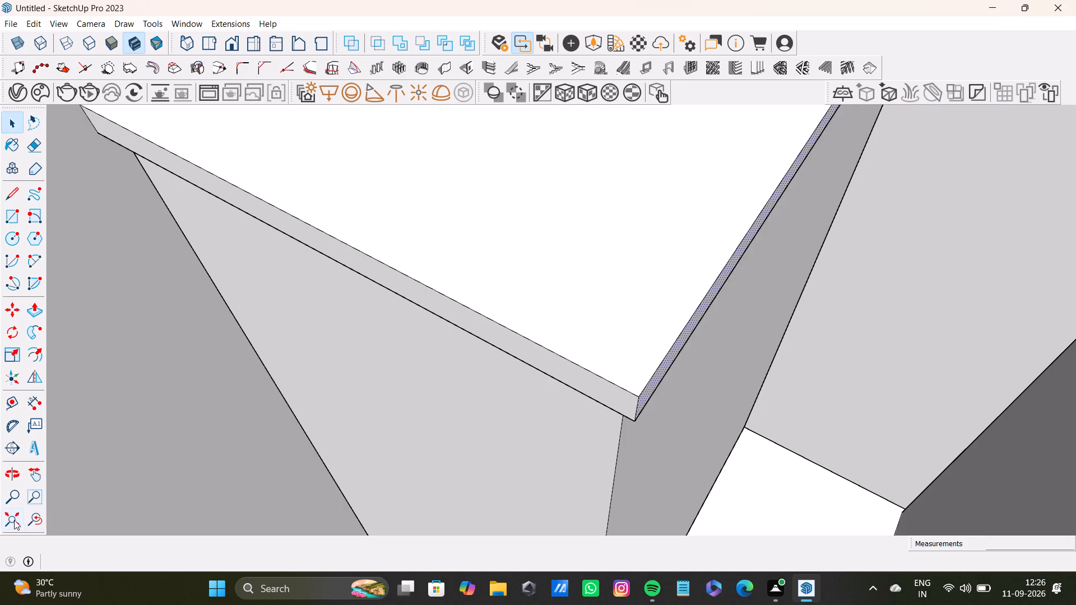
pyautogui.click(29, 505)
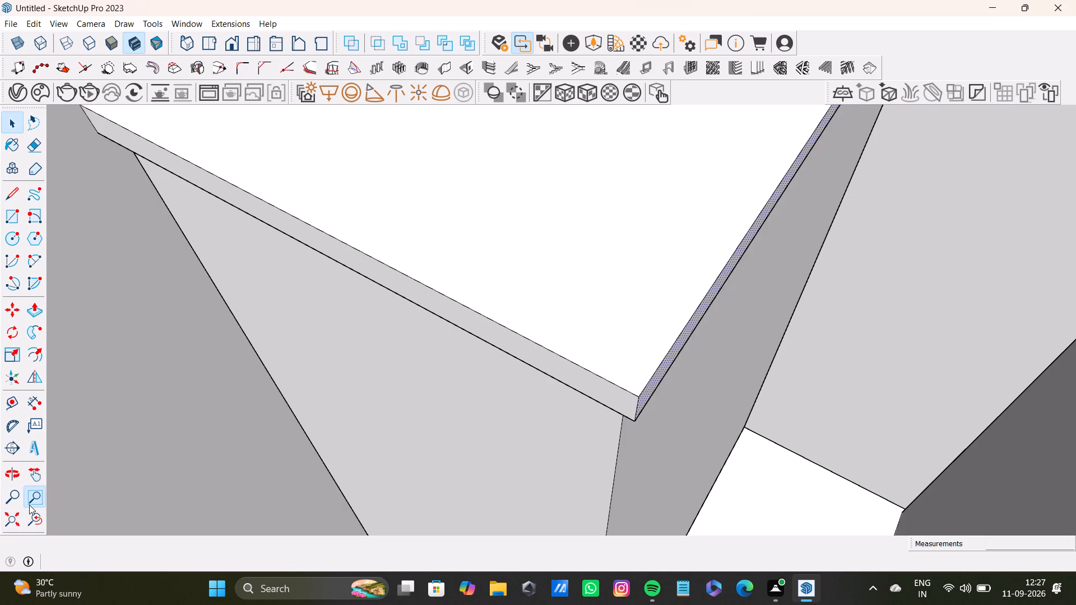
pyautogui.click(7, 521)
pyautogui.moveTo(355, 428); pyautogui.dragTo(512, 428, button='middle')
pyautogui.scroll(5, 544, 274)
pyautogui.keyDown('shift'); pyautogui.moveTo(568, 202); pyautogui.dragTo(501, 497, button='middle'); pyautogui.keyUp('shift')
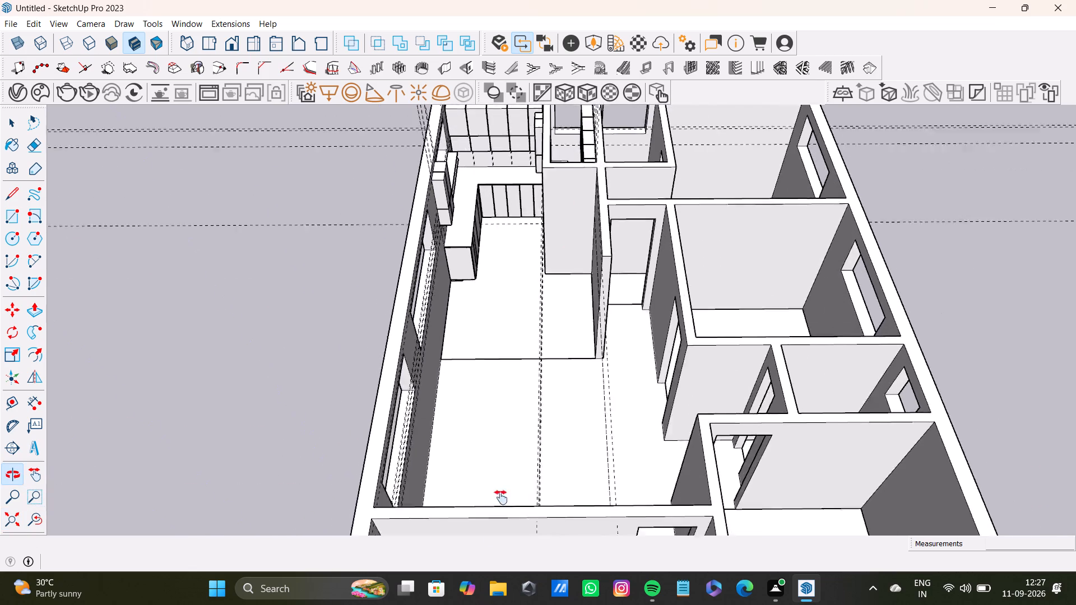
pyautogui.keyDown('shift'); pyautogui.moveTo(501, 497); pyautogui.dragTo(488, 547, button='middle'); pyautogui.keyUp('shift')
pyautogui.scroll(10, 507, 418)
pyautogui.keyDown('shift'); pyautogui.moveTo(437, 493); pyautogui.dragTo(518, 425, button='middle'); pyautogui.keyUp('shift')
pyautogui.scroll(12, 550, 399)
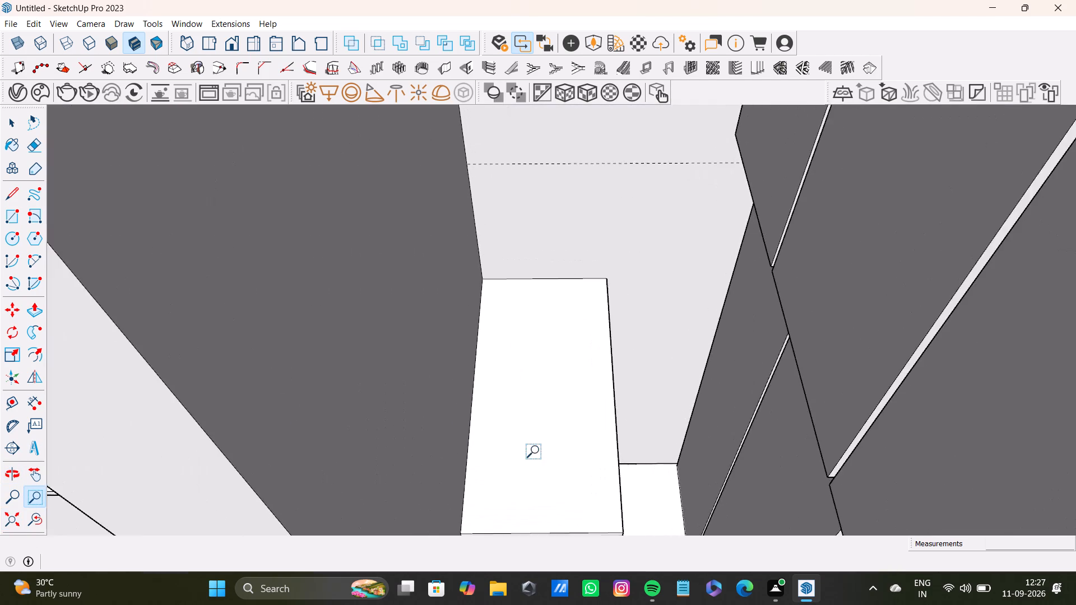
pyautogui.moveTo(547, 449); pyautogui.dragTo(459, 476, button='middle')
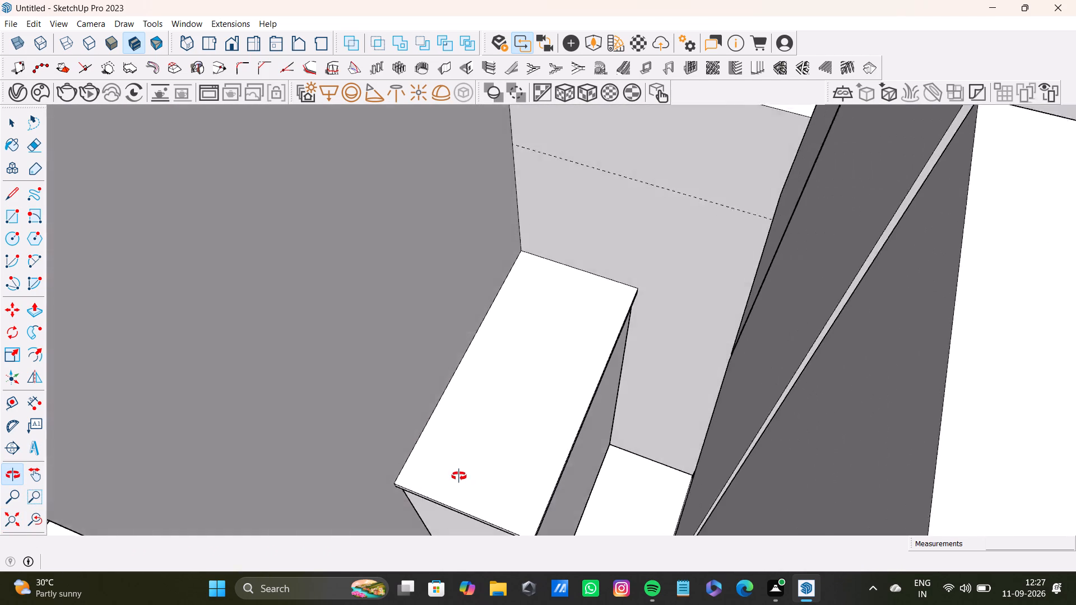
pyautogui.moveTo(459, 476); pyautogui.dragTo(464, 474, button='middle')
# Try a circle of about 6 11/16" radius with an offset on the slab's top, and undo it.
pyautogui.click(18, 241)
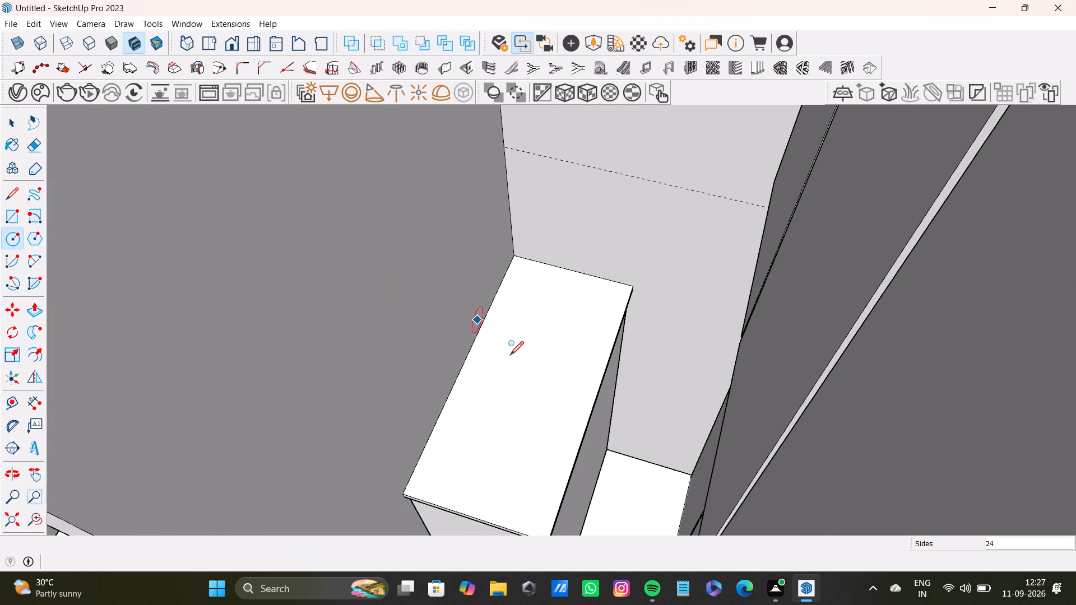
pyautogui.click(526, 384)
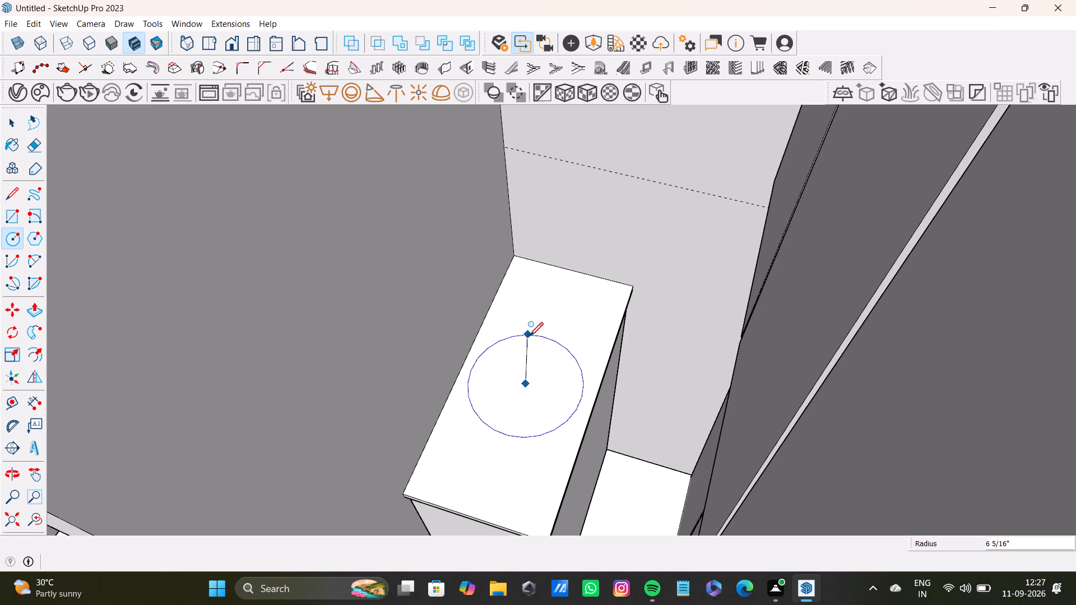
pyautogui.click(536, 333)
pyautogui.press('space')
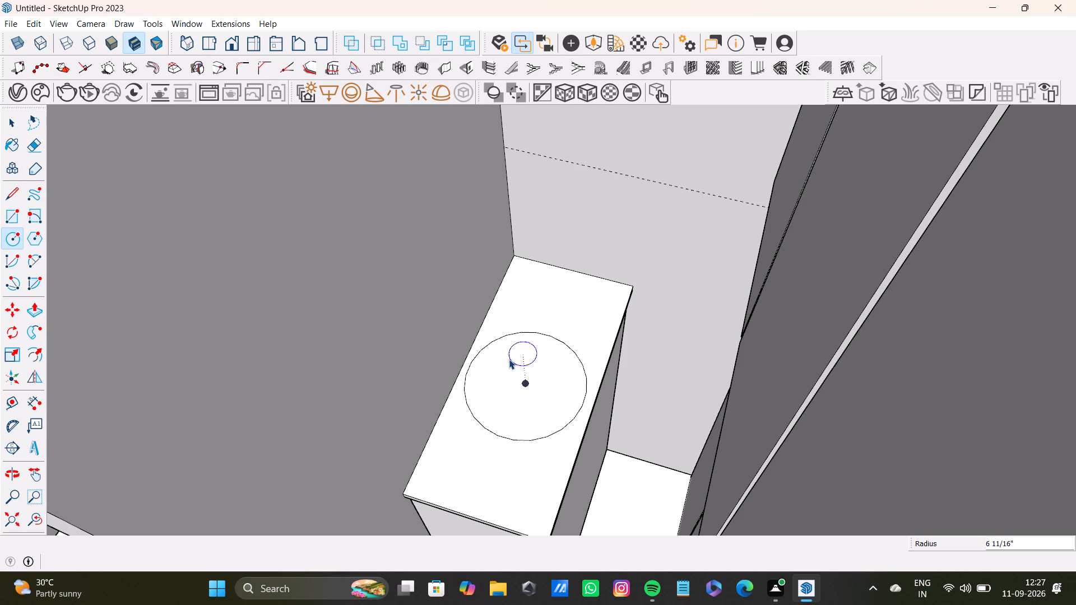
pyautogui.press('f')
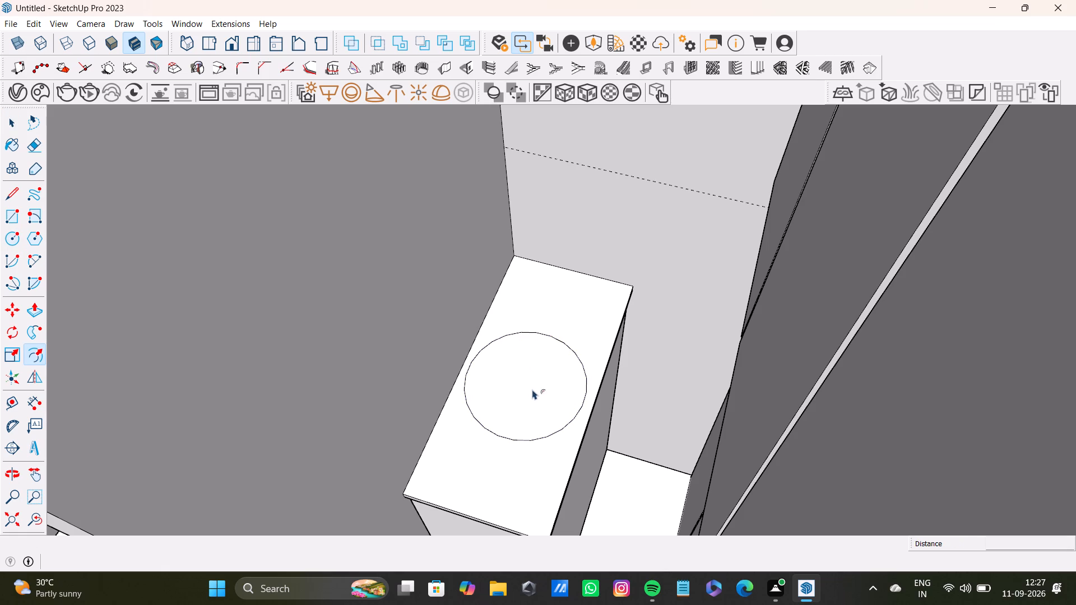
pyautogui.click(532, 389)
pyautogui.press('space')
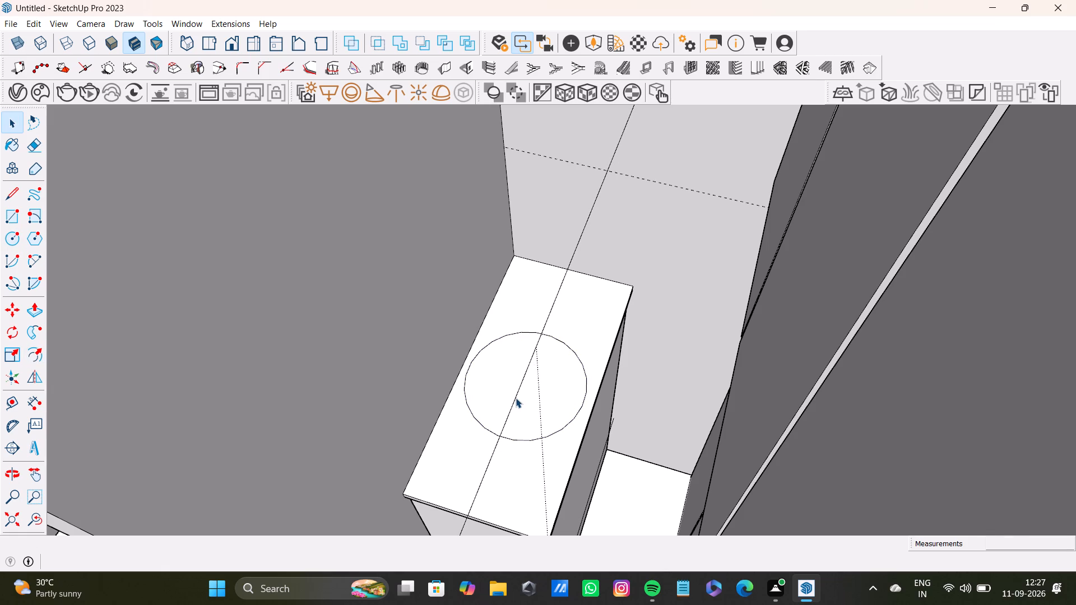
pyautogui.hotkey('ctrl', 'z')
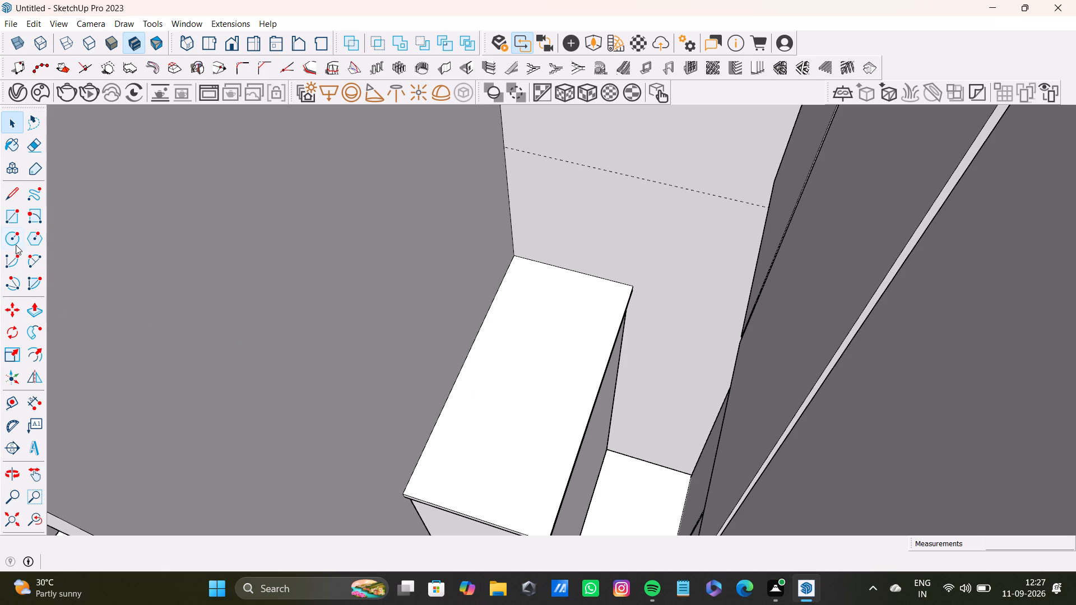
# Draw a circle of about 7 3/16" radius near the middle of the slab's top face.
pyautogui.click(16, 241)
pyautogui.click(530, 378)
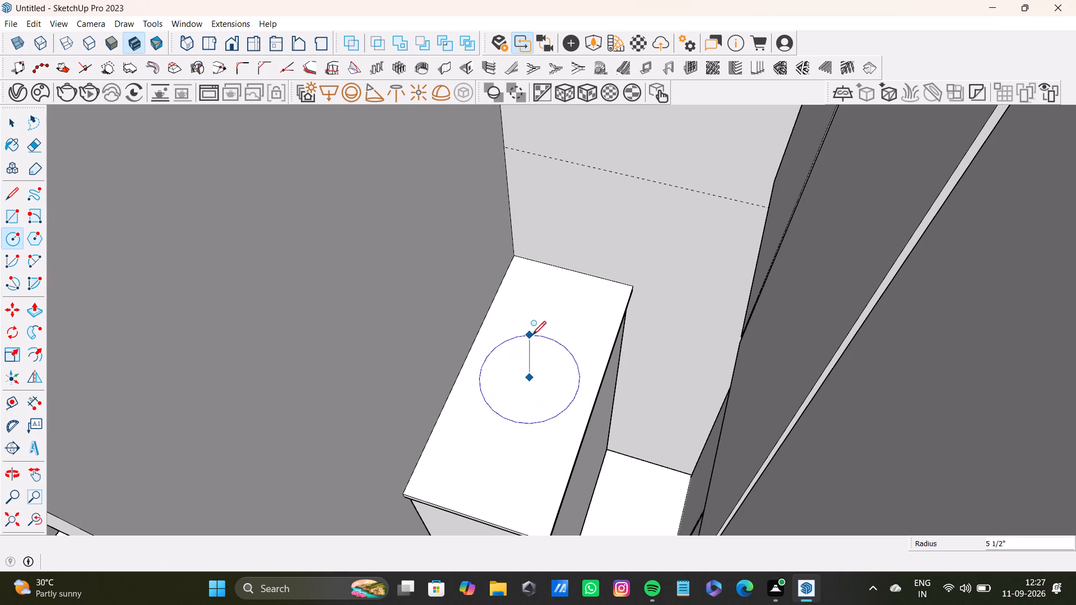
pyautogui.click(545, 323)
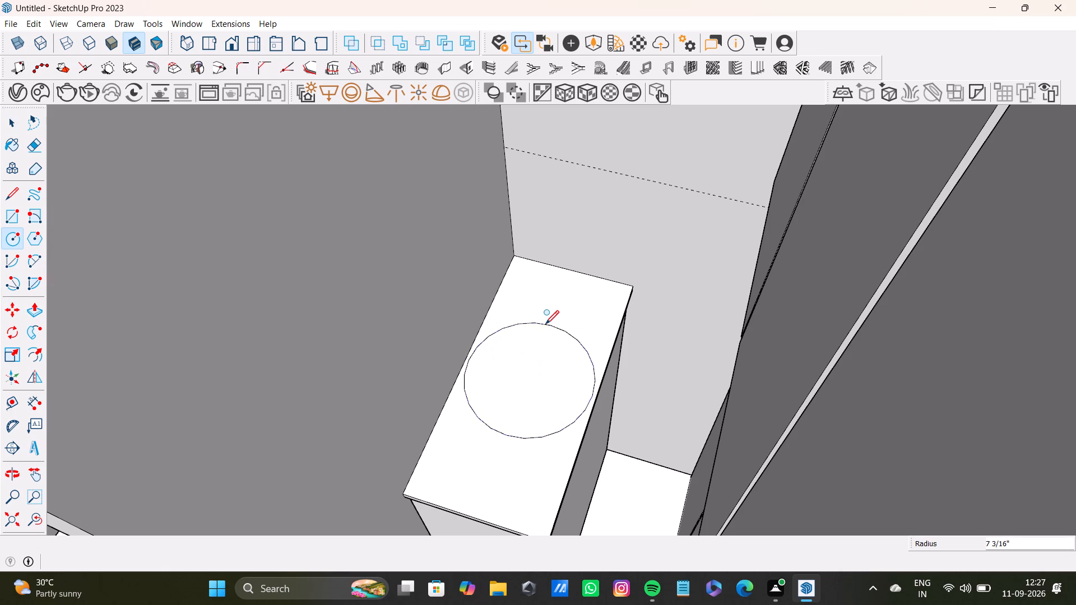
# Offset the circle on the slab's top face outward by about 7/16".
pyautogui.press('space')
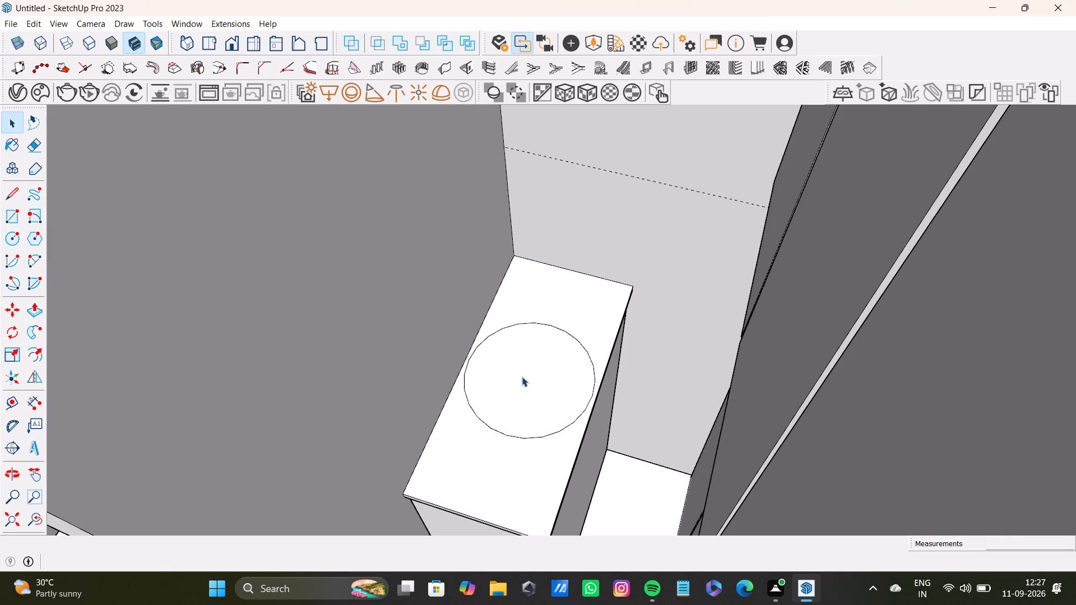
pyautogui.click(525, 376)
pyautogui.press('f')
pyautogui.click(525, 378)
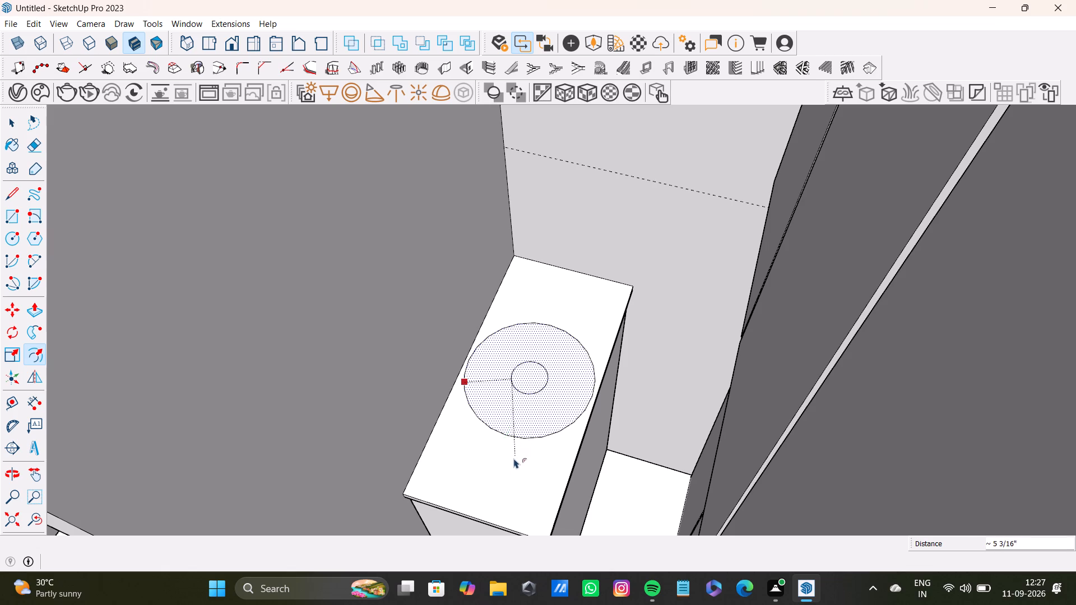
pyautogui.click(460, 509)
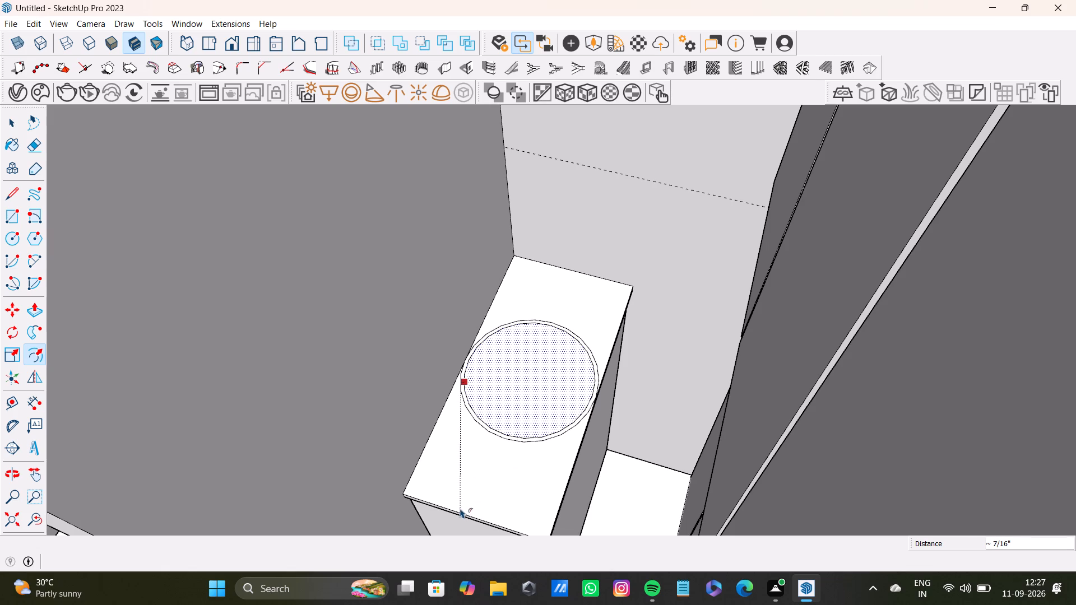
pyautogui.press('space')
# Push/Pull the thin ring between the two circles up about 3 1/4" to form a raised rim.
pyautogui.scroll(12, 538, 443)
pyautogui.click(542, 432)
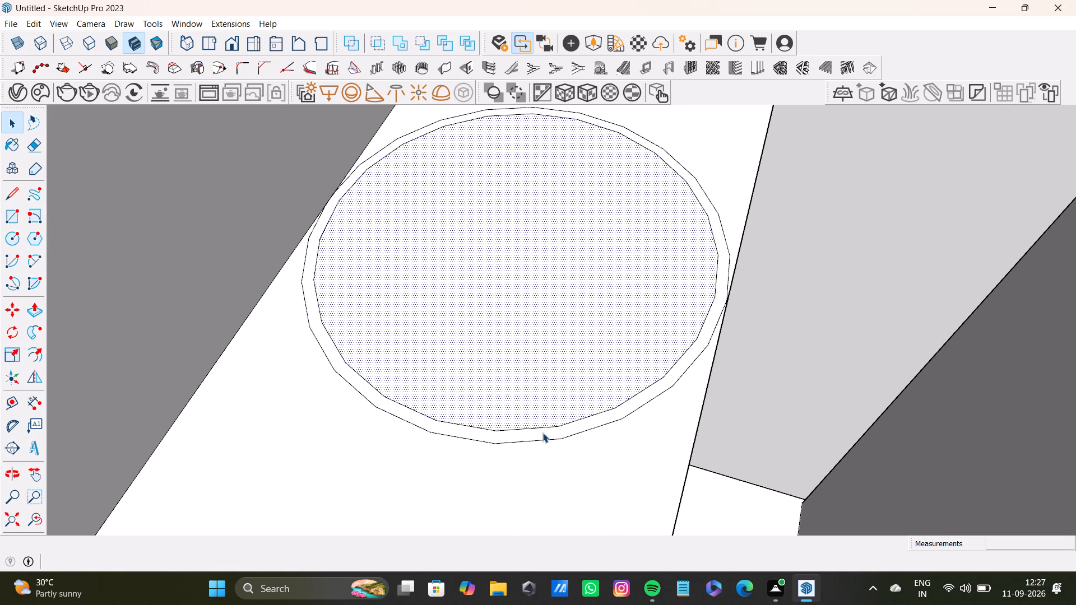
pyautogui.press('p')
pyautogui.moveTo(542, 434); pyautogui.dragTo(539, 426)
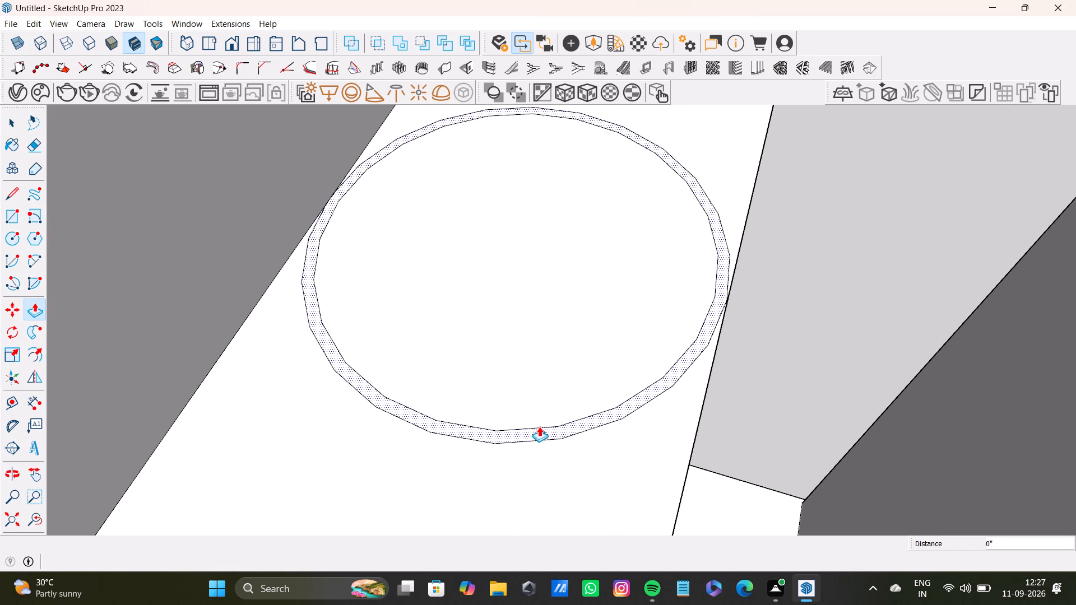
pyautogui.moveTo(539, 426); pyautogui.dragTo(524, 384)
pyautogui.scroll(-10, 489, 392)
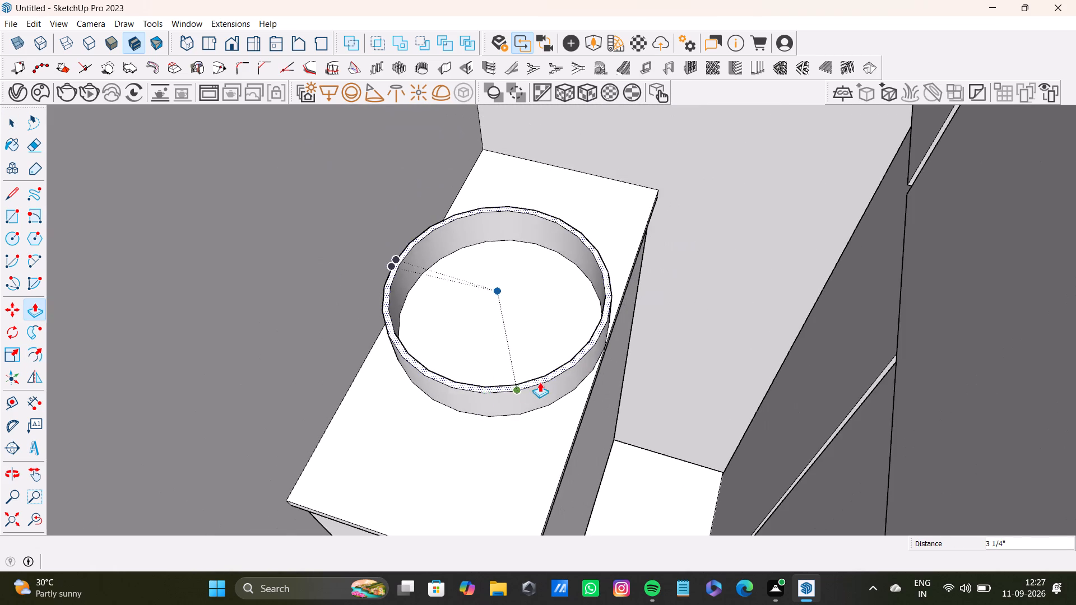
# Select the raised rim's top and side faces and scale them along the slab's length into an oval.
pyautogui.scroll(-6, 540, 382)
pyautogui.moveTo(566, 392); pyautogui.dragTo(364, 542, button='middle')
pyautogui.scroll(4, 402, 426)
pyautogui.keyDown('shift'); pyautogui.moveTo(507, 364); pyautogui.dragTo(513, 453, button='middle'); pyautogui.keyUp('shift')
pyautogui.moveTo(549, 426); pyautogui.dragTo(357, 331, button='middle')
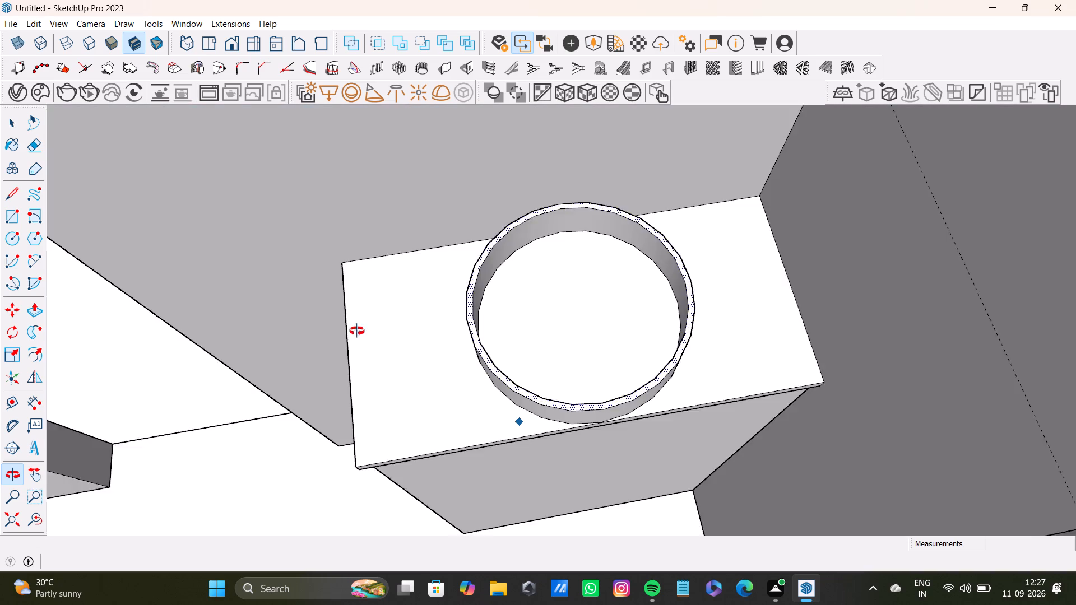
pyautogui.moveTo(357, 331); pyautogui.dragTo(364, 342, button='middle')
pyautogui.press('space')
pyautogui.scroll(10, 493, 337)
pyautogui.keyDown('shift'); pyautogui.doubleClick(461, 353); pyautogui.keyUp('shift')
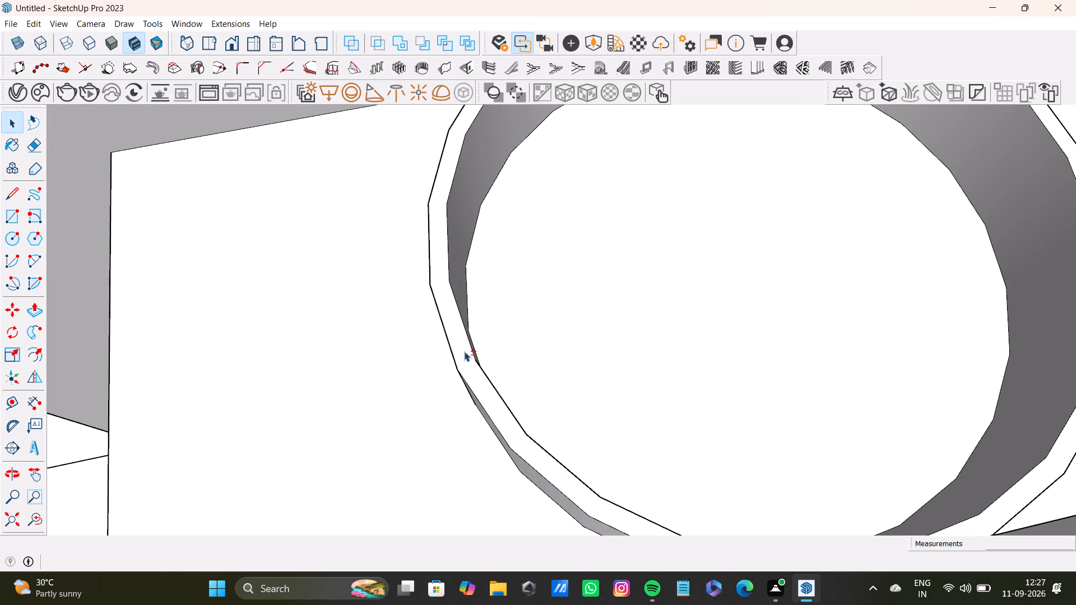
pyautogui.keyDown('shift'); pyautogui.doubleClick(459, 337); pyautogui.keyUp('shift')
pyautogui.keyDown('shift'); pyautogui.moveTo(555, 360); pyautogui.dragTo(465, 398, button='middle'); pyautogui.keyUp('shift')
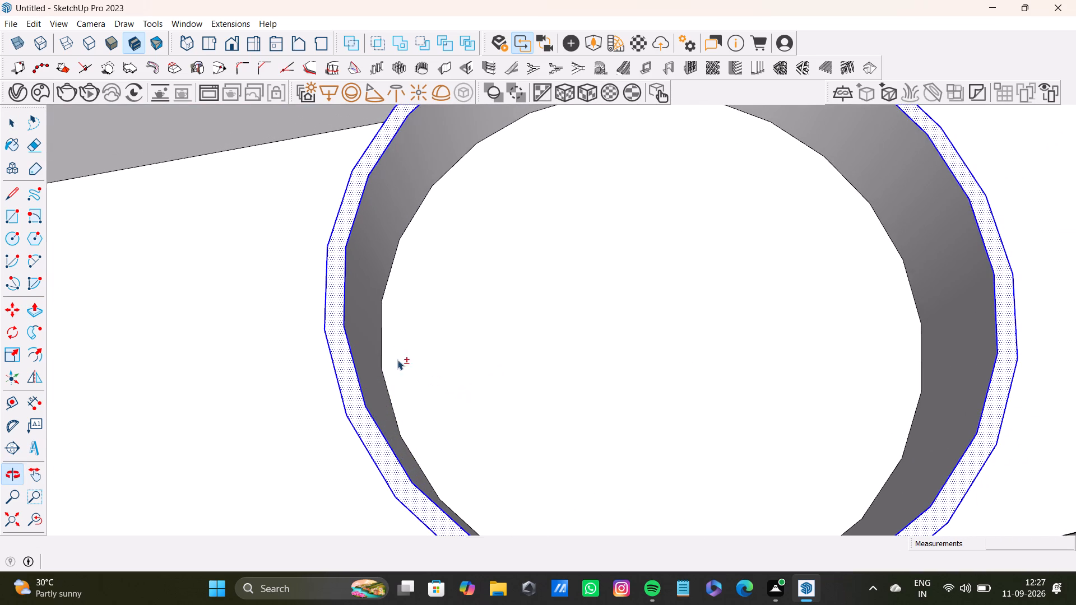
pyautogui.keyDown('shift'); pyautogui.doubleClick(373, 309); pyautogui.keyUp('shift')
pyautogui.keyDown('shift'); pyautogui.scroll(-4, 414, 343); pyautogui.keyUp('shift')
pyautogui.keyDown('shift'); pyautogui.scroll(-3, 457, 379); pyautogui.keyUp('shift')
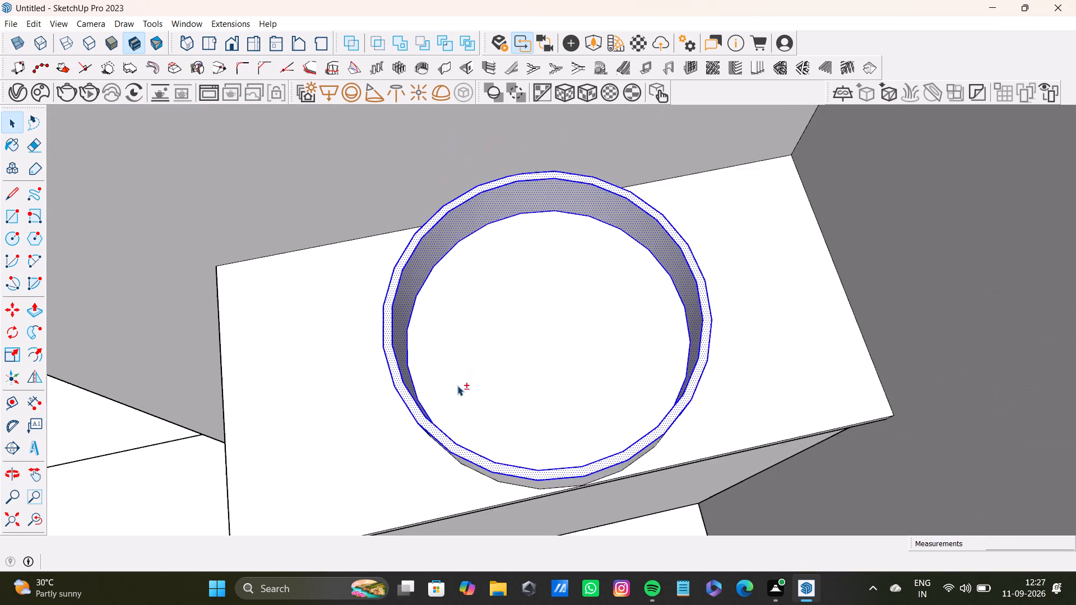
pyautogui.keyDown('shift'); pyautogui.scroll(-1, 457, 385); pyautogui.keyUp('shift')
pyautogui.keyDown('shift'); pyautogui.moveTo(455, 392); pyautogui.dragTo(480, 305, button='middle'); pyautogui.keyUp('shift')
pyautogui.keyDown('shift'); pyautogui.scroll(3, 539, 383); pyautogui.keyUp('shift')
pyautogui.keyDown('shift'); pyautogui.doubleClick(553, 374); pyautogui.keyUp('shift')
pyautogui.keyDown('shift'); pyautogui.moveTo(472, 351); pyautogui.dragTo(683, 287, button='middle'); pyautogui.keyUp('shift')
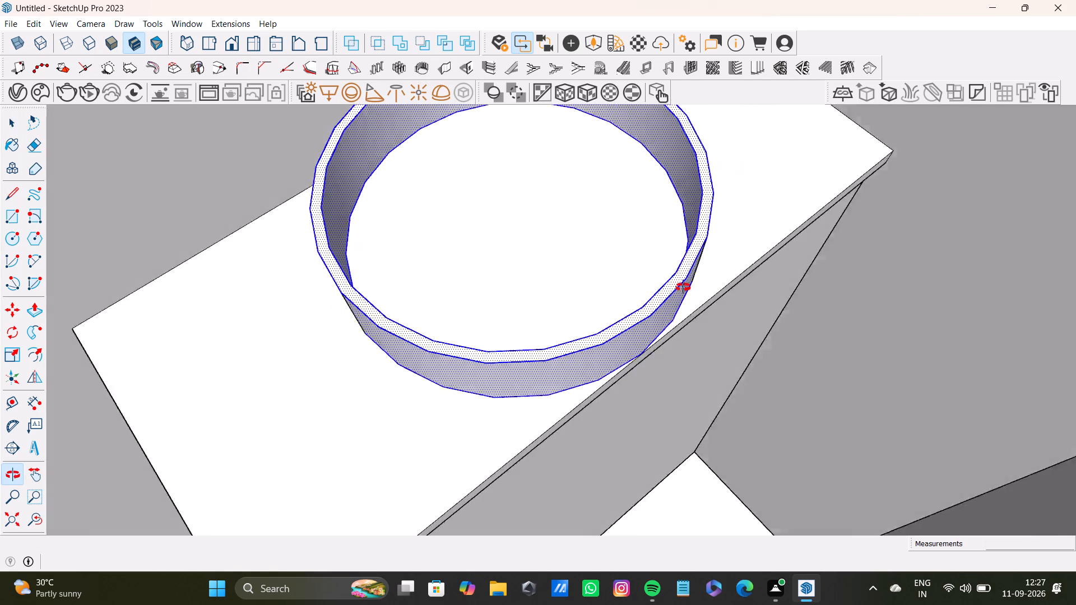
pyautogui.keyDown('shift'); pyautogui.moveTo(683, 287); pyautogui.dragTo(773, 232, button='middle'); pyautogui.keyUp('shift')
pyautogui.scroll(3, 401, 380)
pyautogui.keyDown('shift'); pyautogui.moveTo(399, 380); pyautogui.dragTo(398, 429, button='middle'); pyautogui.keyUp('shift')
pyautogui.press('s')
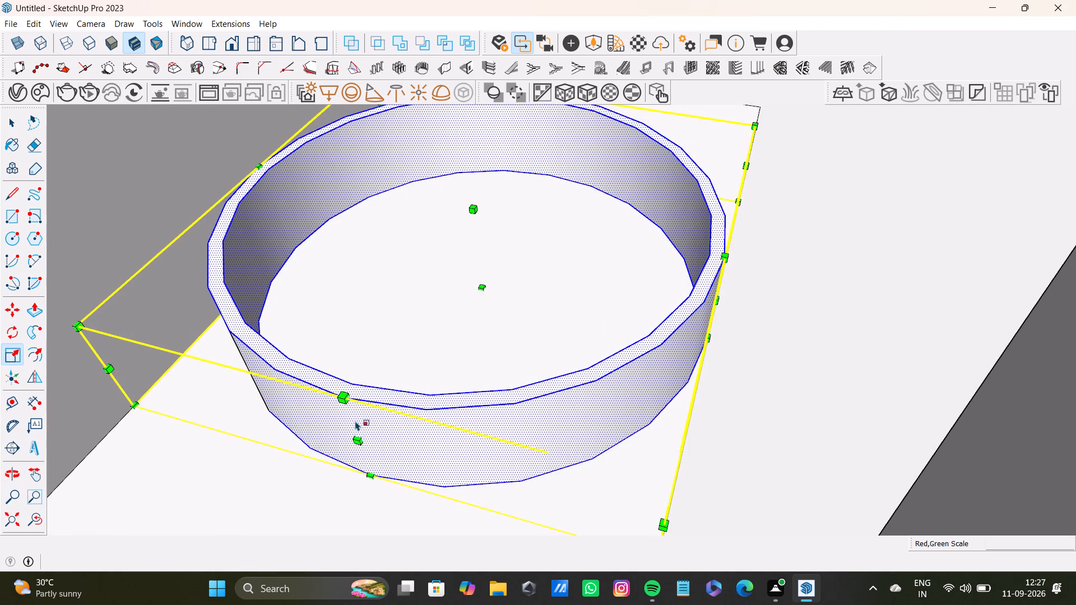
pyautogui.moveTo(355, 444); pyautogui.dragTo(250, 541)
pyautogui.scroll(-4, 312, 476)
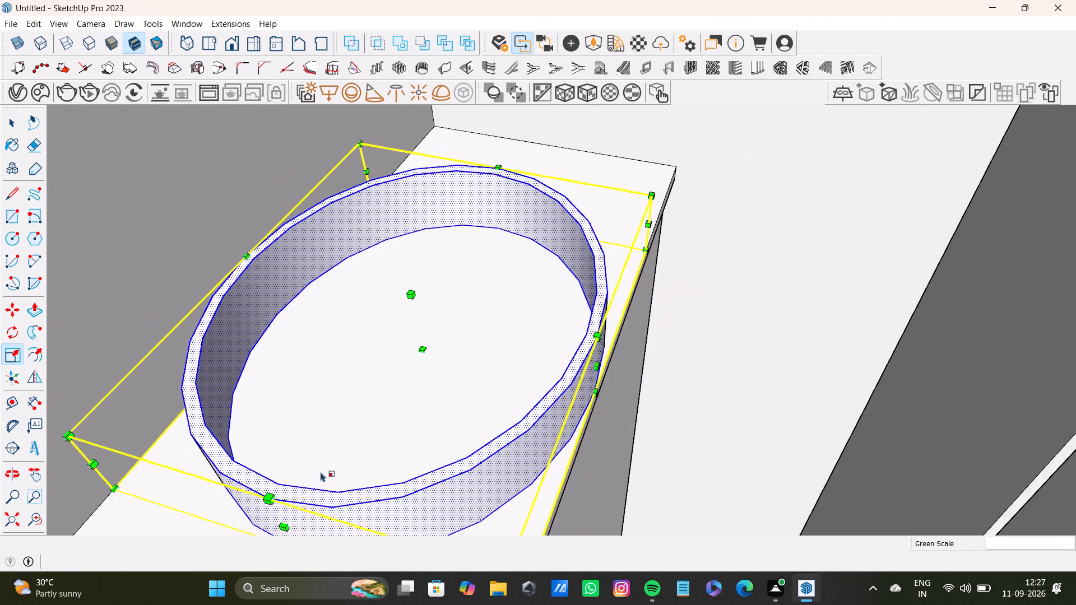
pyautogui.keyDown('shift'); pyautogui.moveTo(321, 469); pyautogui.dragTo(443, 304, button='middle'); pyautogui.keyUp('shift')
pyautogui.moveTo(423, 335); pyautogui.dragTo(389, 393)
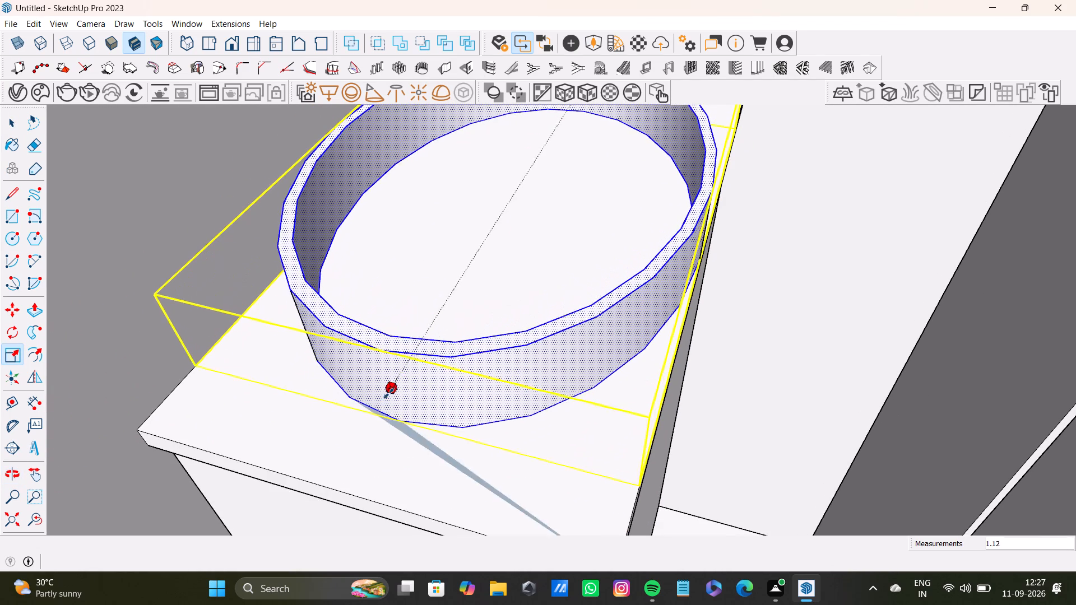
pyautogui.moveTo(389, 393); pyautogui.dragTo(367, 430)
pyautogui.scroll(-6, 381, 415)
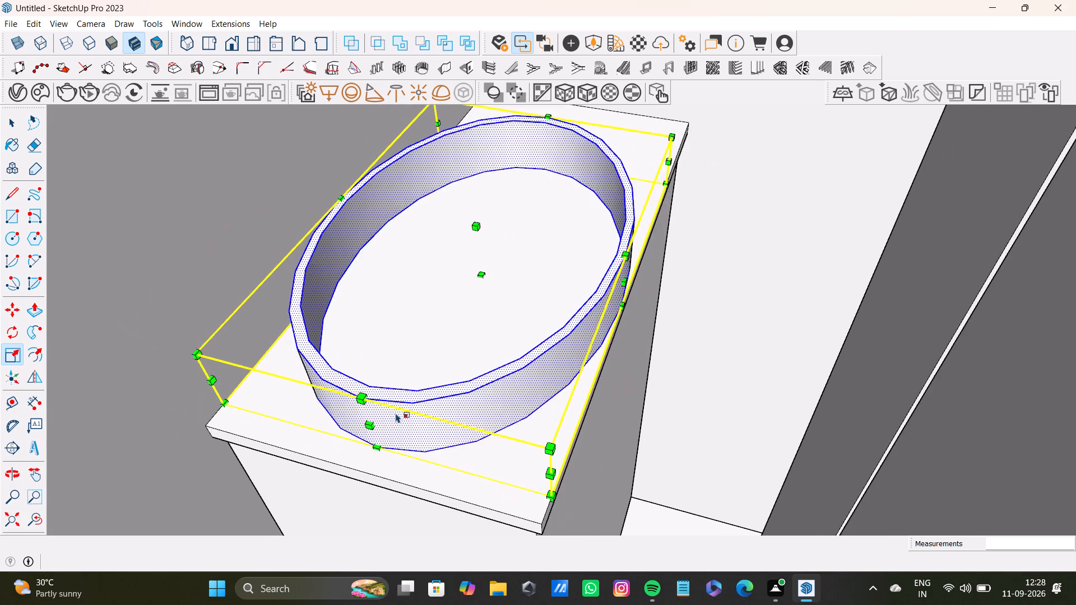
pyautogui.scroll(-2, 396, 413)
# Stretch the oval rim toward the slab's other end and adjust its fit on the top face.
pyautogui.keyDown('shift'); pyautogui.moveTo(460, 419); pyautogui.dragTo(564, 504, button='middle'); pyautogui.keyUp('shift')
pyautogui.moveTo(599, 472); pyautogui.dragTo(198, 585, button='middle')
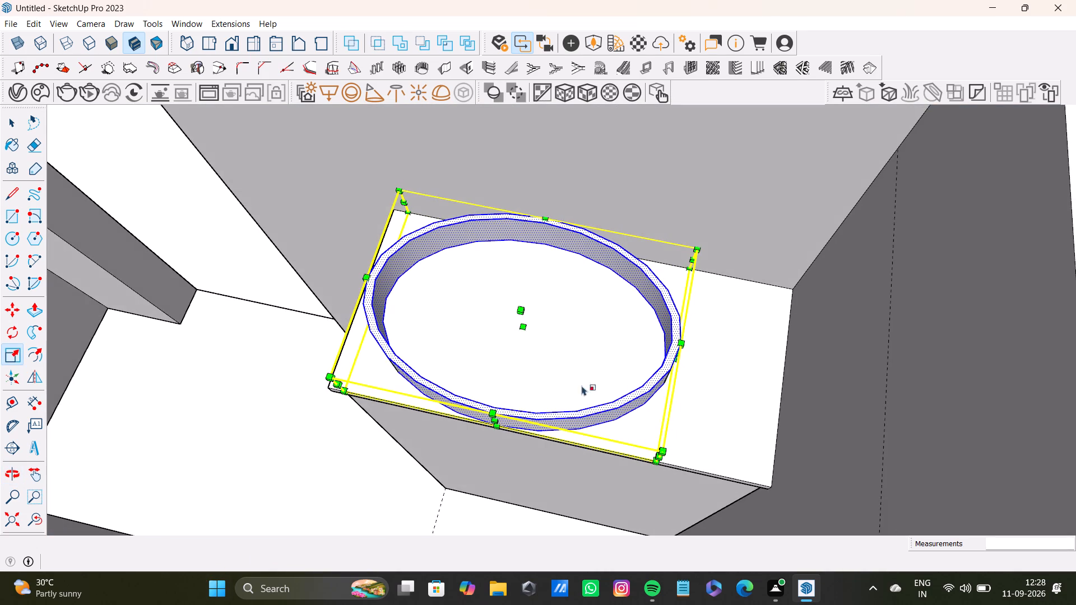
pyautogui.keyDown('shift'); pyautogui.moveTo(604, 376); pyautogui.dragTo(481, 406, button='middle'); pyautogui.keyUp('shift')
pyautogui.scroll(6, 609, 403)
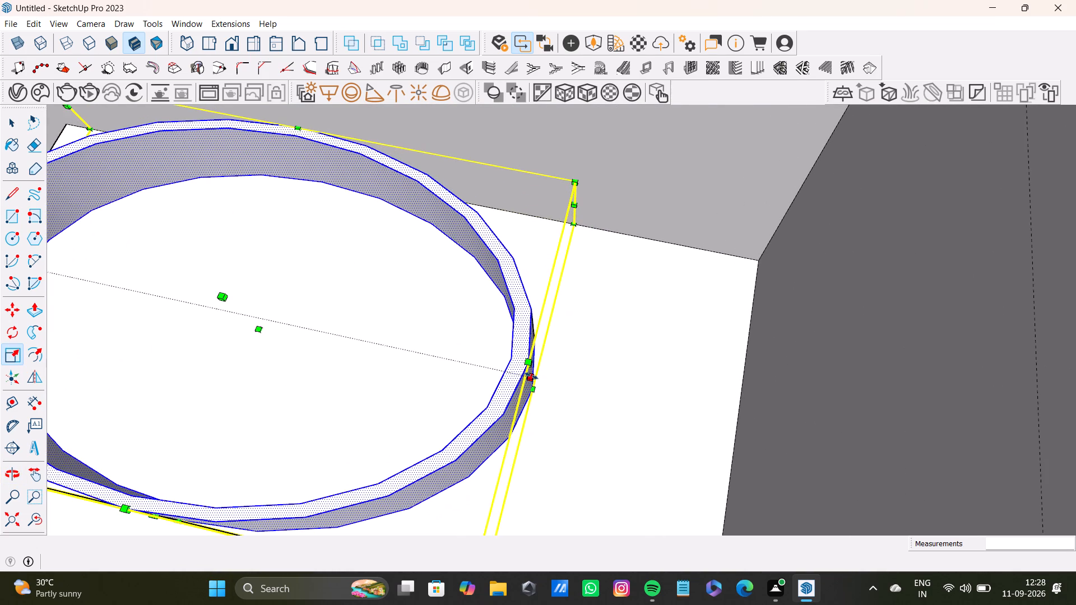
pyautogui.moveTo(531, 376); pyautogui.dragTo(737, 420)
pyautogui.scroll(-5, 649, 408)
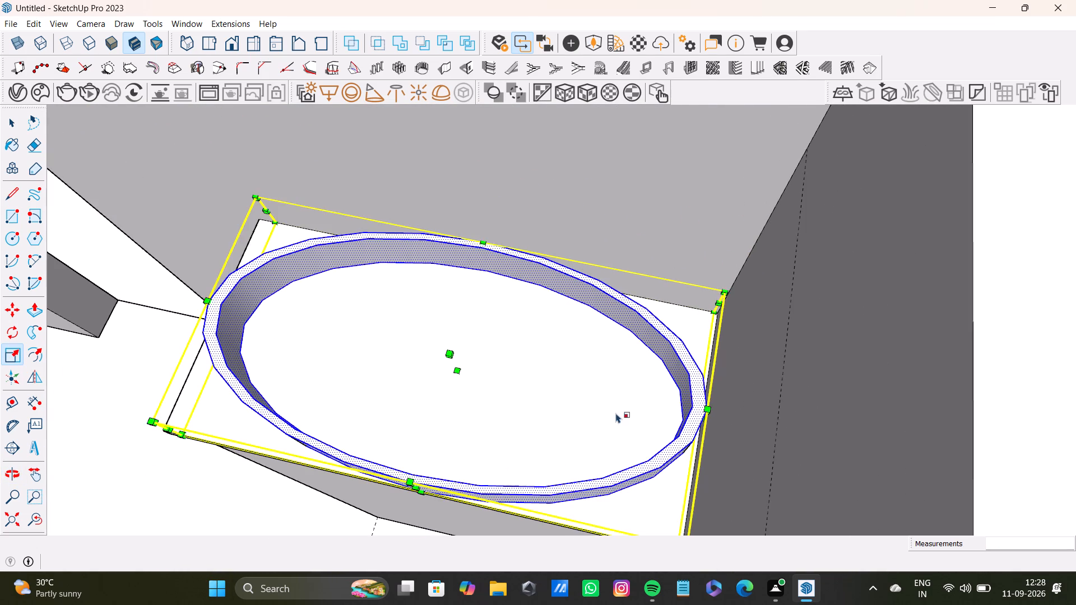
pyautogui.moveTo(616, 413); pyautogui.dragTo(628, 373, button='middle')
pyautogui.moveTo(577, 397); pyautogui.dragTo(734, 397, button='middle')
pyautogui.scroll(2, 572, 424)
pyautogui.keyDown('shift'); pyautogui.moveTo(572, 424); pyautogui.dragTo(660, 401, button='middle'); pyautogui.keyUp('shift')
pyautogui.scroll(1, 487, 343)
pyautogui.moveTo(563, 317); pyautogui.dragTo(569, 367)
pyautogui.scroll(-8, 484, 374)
# View the whole house model and return to the narrow room containing the oval rim.
pyautogui.keyDown('shift'); pyautogui.moveTo(481, 393); pyautogui.dragTo(508, 374, button='middle'); pyautogui.keyUp('shift')
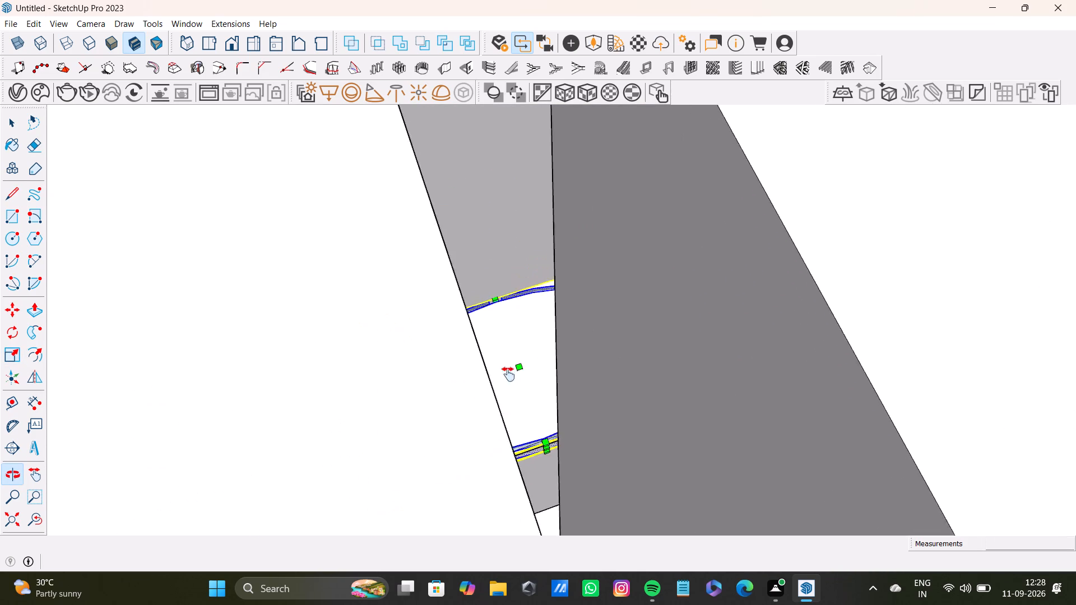
pyautogui.keyDown('shift'); pyautogui.moveTo(508, 374); pyautogui.dragTo(1048, 467, button='middle'); pyautogui.keyUp('shift')
pyautogui.scroll(-4, 333, 397)
pyautogui.moveTo(40, 519); pyautogui.dragTo(11, 524)
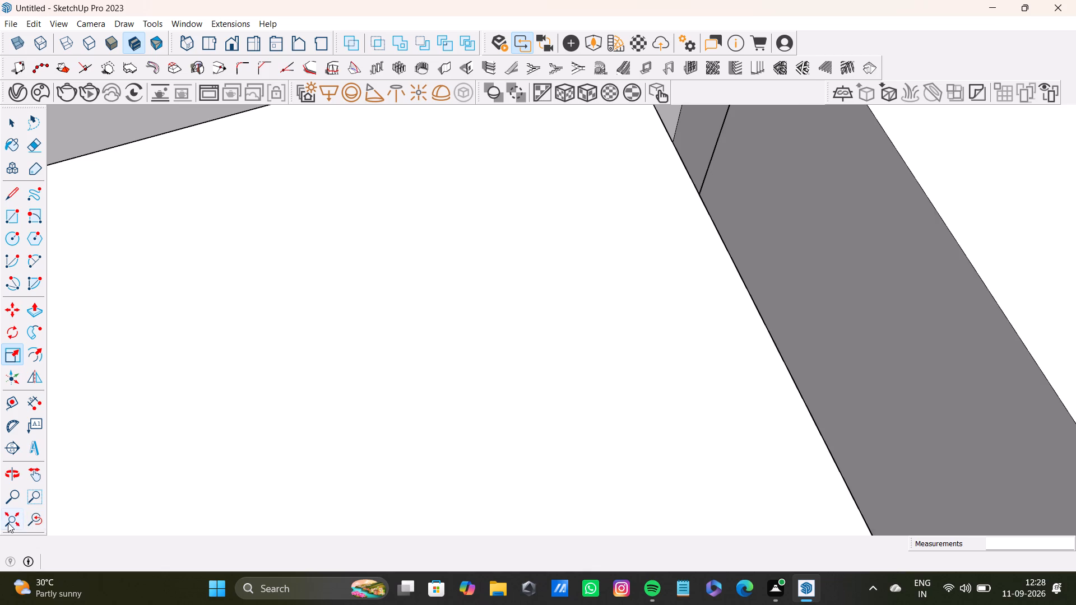
pyautogui.click(8, 523)
pyautogui.moveTo(217, 484); pyautogui.dragTo(613, 429, button='middle')
pyautogui.scroll(4, 539, 348)
pyautogui.keyDown('shift'); pyautogui.moveTo(472, 192); pyautogui.dragTo(444, 415, button='middle'); pyautogui.keyUp('shift')
pyautogui.scroll(3, 435, 345)
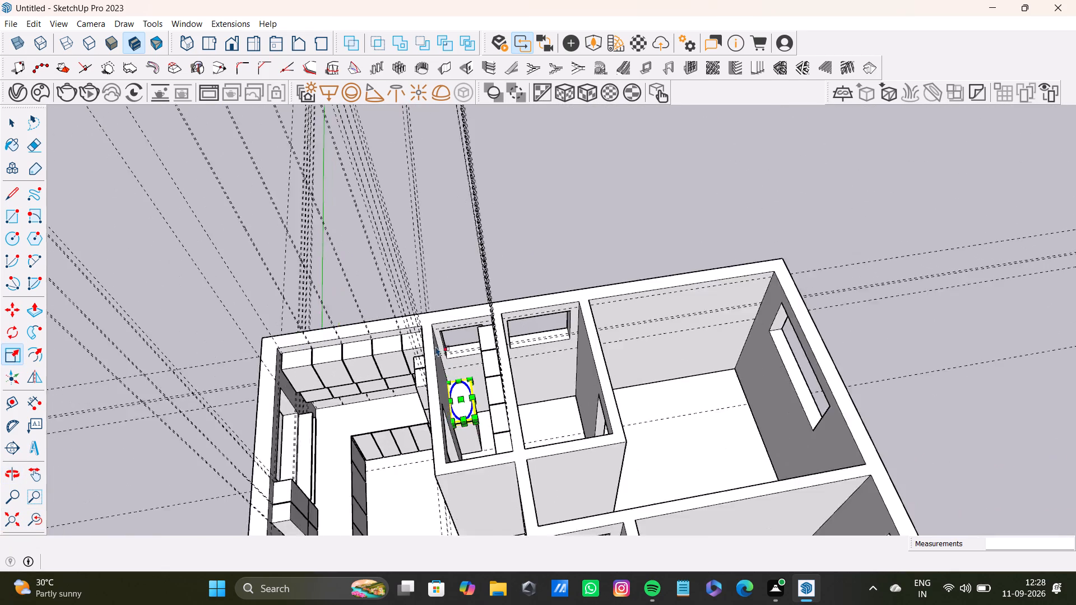
pyautogui.scroll(4, 435, 346)
pyautogui.moveTo(460, 381); pyautogui.dragTo(425, 434, button='middle')
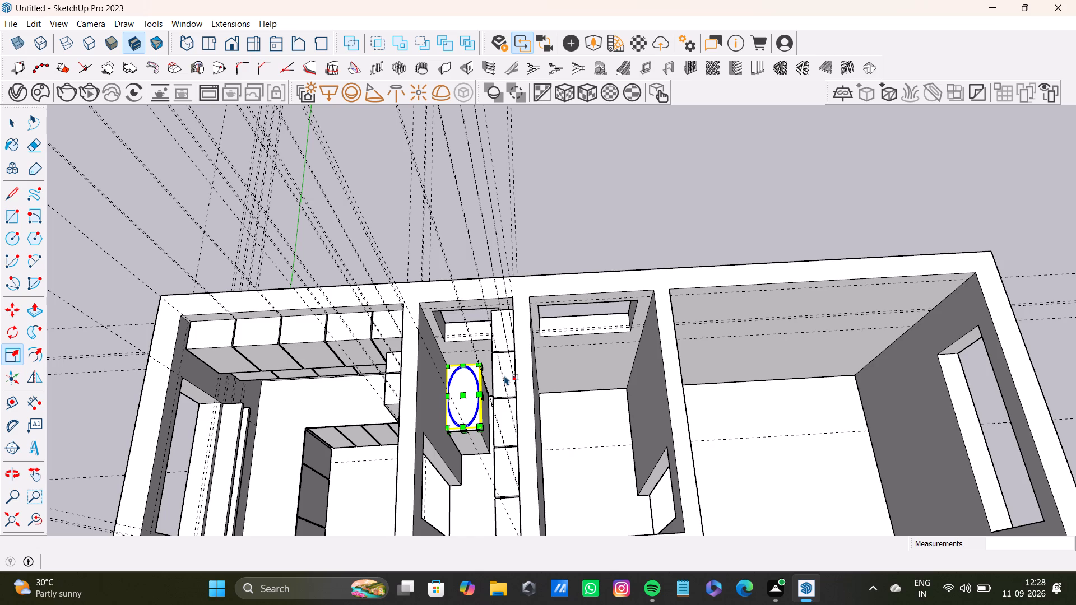
# Examine the narrow room's cabinets and the oval rim on the slab from several angles.
pyautogui.press('space')
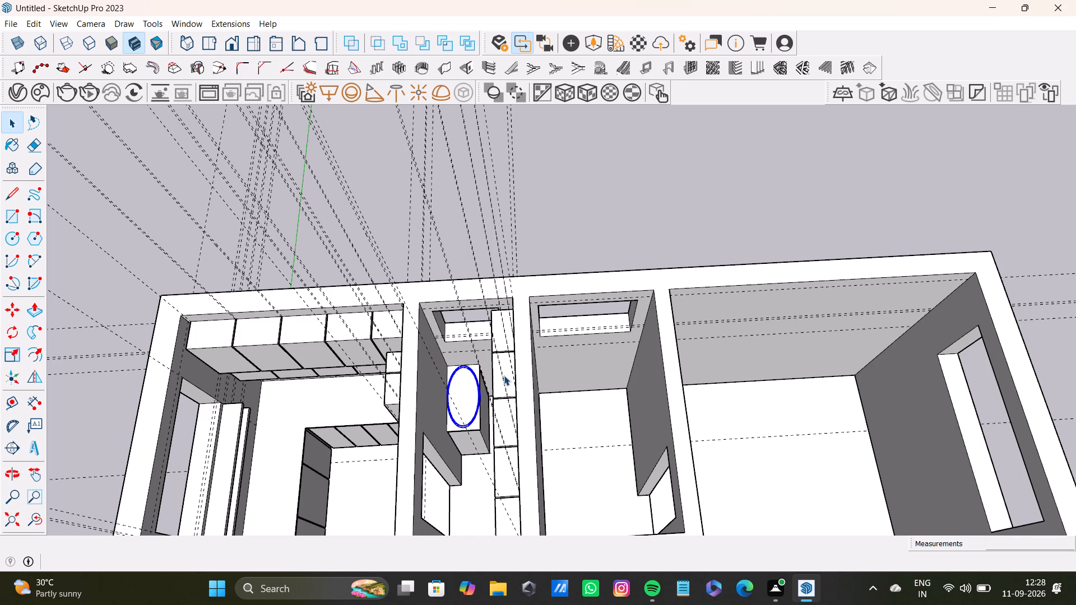
pyautogui.scroll(-7, 289, 398)
pyautogui.keyDown('shift'); pyautogui.scroll(1, 387, 420); pyautogui.keyUp('shift')
pyautogui.keyDown('shift'); pyautogui.moveTo(387, 420); pyautogui.dragTo(462, 384, button='middle'); pyautogui.keyUp('shift')
pyautogui.scroll(-1, 483, 378)
pyautogui.scroll(7, 423, 425)
pyautogui.moveTo(453, 418); pyautogui.dragTo(796, 478, button='middle')
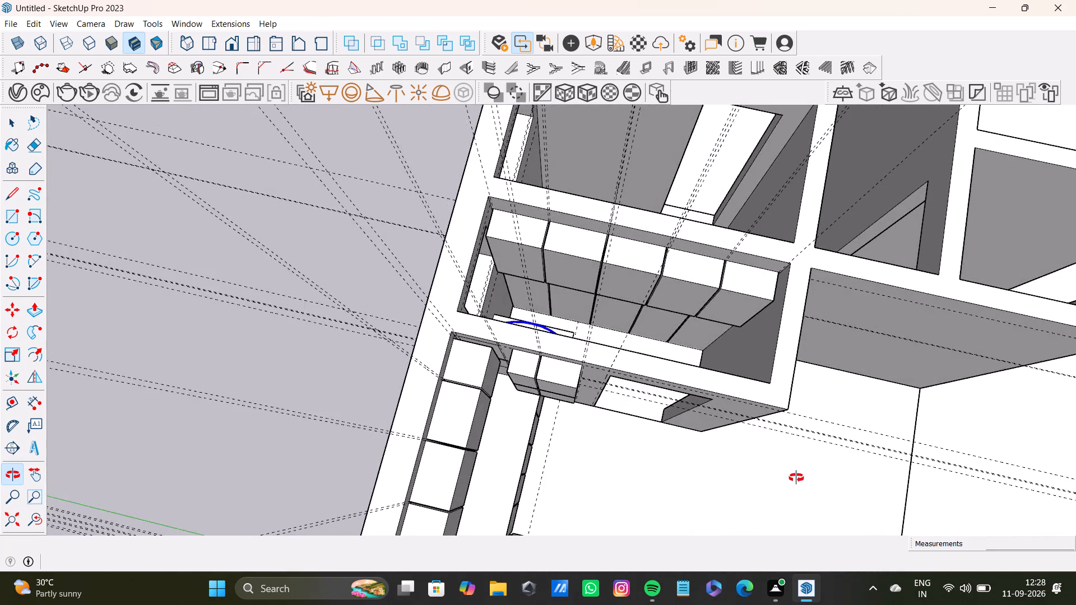
pyautogui.moveTo(796, 478); pyautogui.dragTo(872, 274, button='middle')
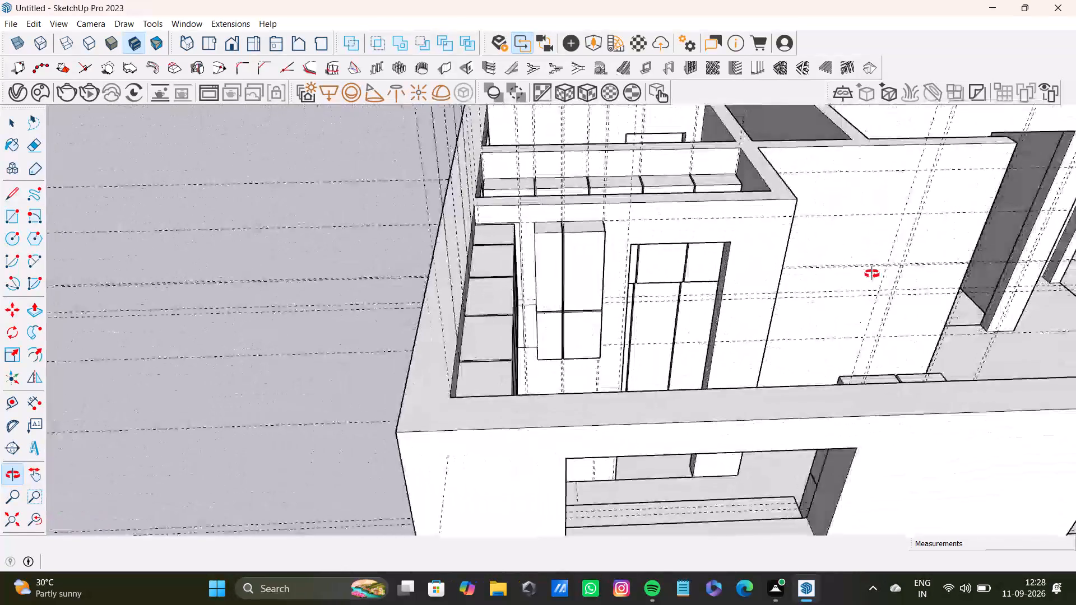
pyautogui.moveTo(872, 274); pyautogui.dragTo(901, 544, button='middle')
pyautogui.scroll(5, 541, 450)
pyautogui.moveTo(618, 476); pyautogui.dragTo(530, 537, button='middle')
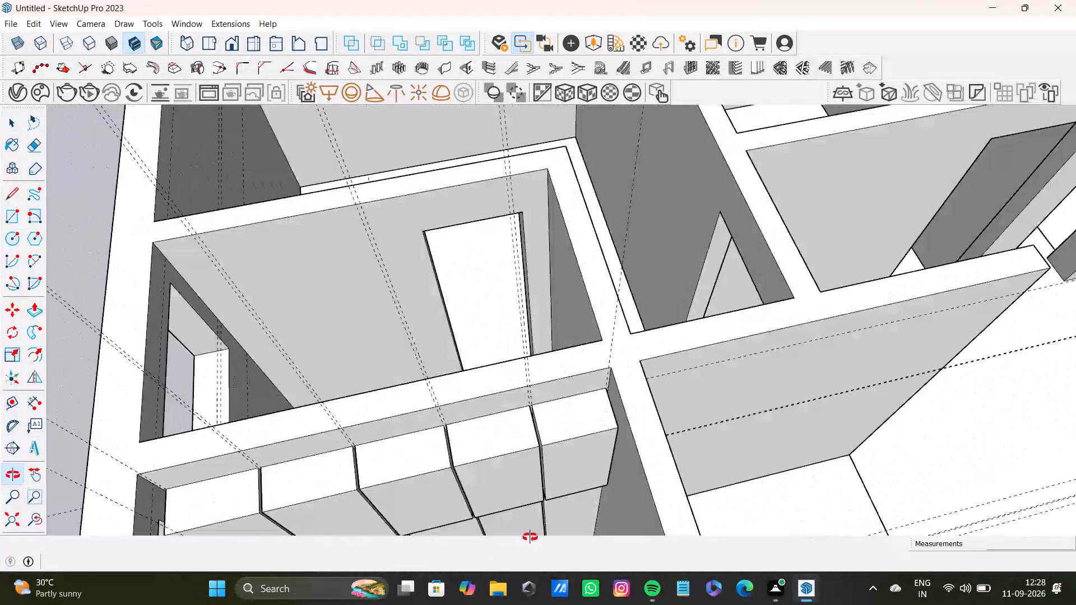
pyautogui.moveTo(530, 537); pyautogui.dragTo(325, 521, button='middle')
pyautogui.scroll(-1, 301, 498)
pyautogui.keyDown('shift'); pyautogui.moveTo(265, 357); pyautogui.dragTo(412, 410, button='middle'); pyautogui.keyUp('shift')
pyautogui.scroll(2, 419, 454)
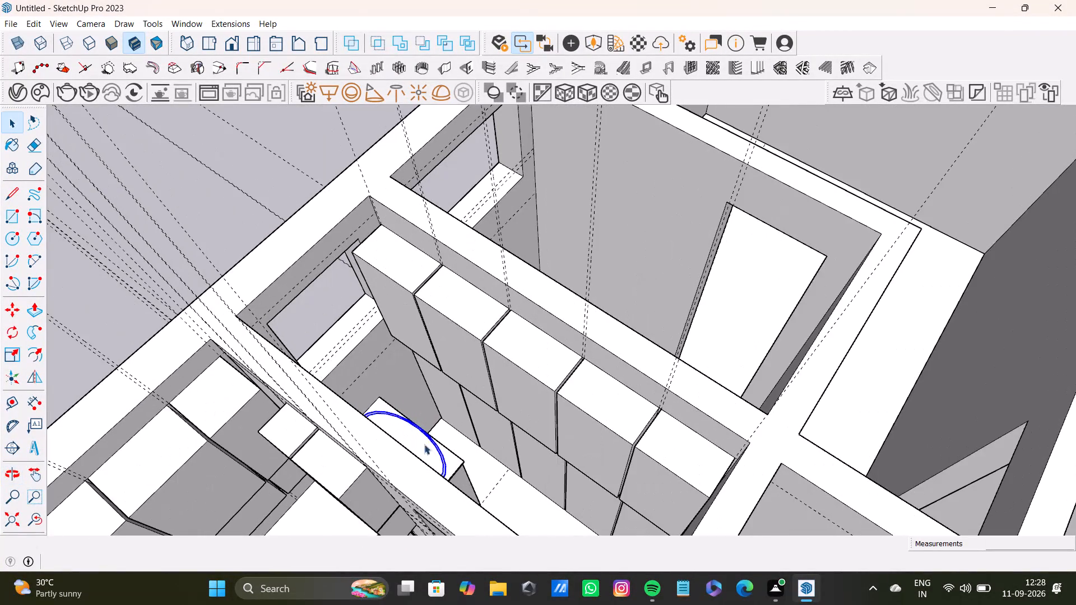
pyautogui.scroll(3, 424, 444)
pyautogui.moveTo(304, 474); pyautogui.dragTo(298, 476, button='middle')
pyautogui.moveTo(442, 441); pyautogui.dragTo(317, 503, button='middle')
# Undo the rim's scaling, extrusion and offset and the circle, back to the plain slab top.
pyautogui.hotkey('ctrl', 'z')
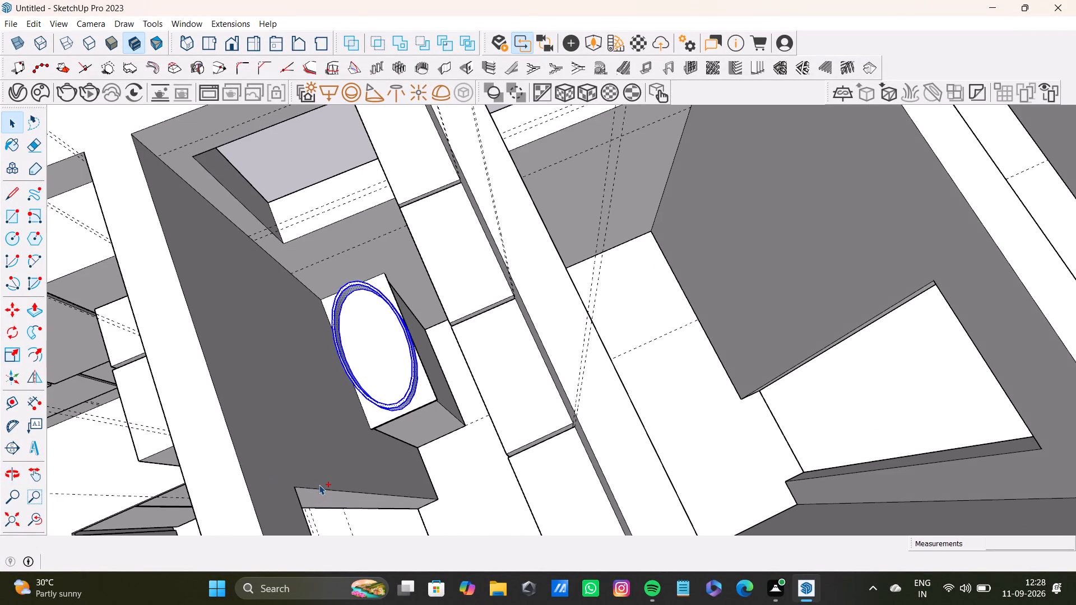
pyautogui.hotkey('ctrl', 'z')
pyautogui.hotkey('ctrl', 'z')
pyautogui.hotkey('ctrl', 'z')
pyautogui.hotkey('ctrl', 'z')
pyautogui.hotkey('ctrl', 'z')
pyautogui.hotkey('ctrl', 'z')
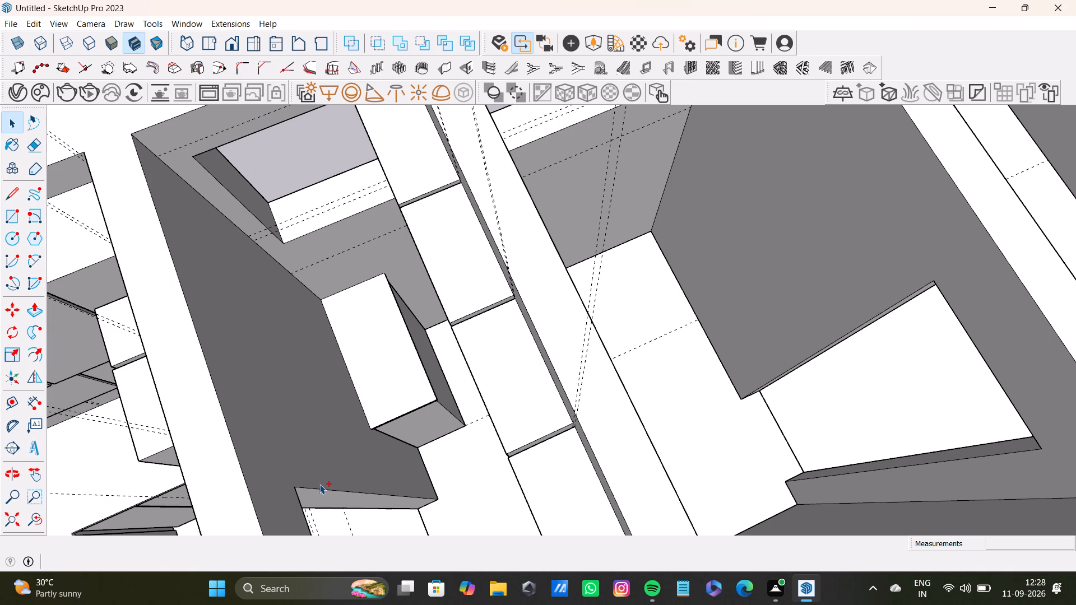
# Push the front of the top-row cabinet nearest the narrow room's window back about 9 1/8" to the wall.
pyautogui.scroll(-3, 422, 401)
pyautogui.moveTo(391, 413); pyautogui.dragTo(558, 352, button='middle')
pyautogui.scroll(5, 477, 385)
pyautogui.moveTo(463, 382); pyautogui.dragTo(581, 378, button='middle')
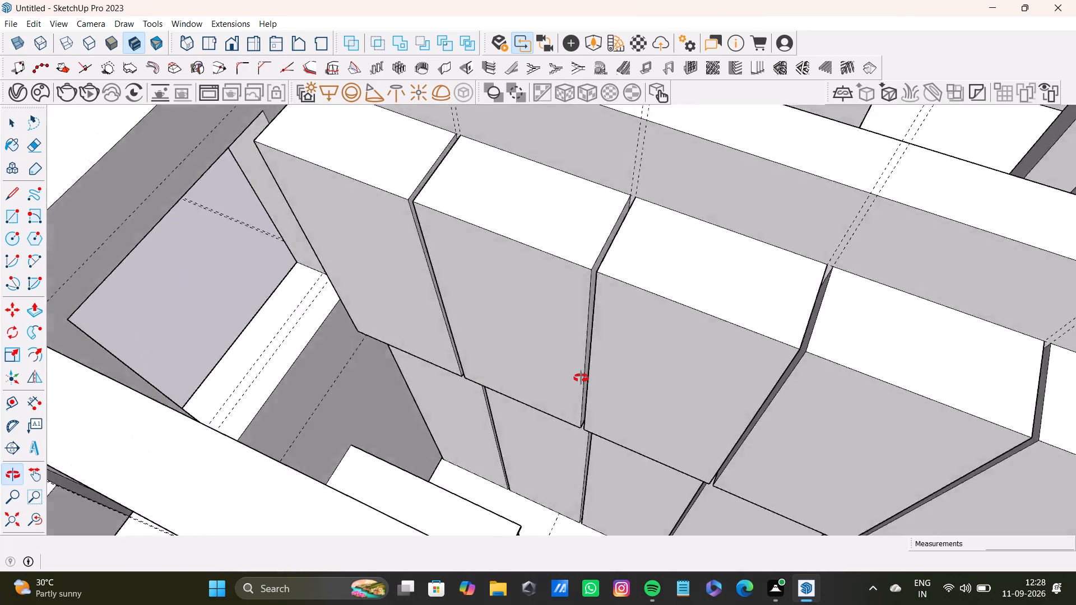
pyautogui.moveTo(581, 378); pyautogui.dragTo(615, 378, button='middle')
pyautogui.click(428, 318)
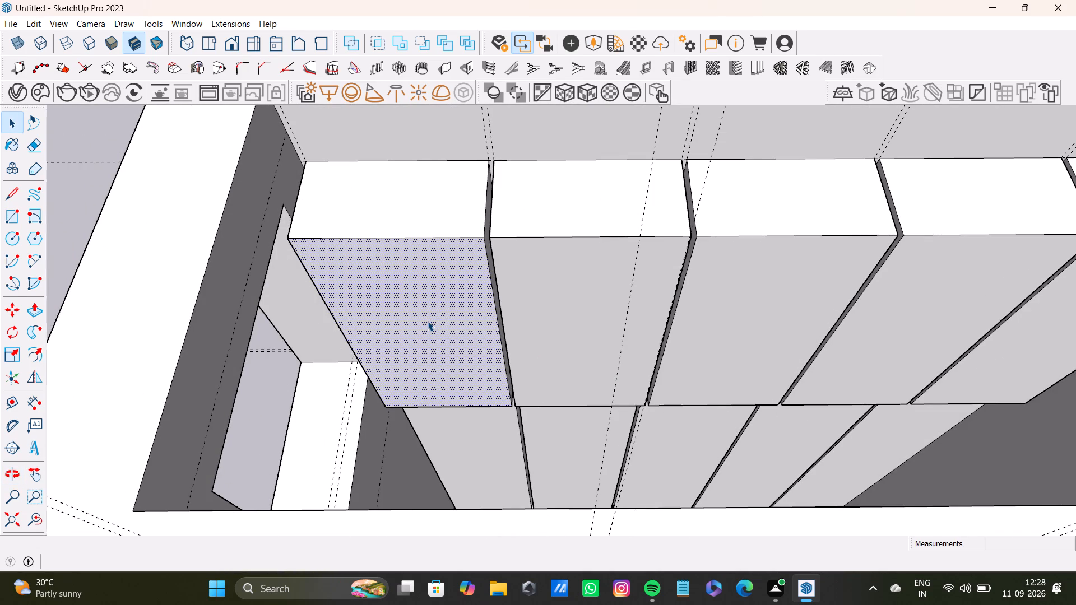
pyautogui.press('p')
pyautogui.moveTo(424, 321); pyautogui.dragTo(430, 146)
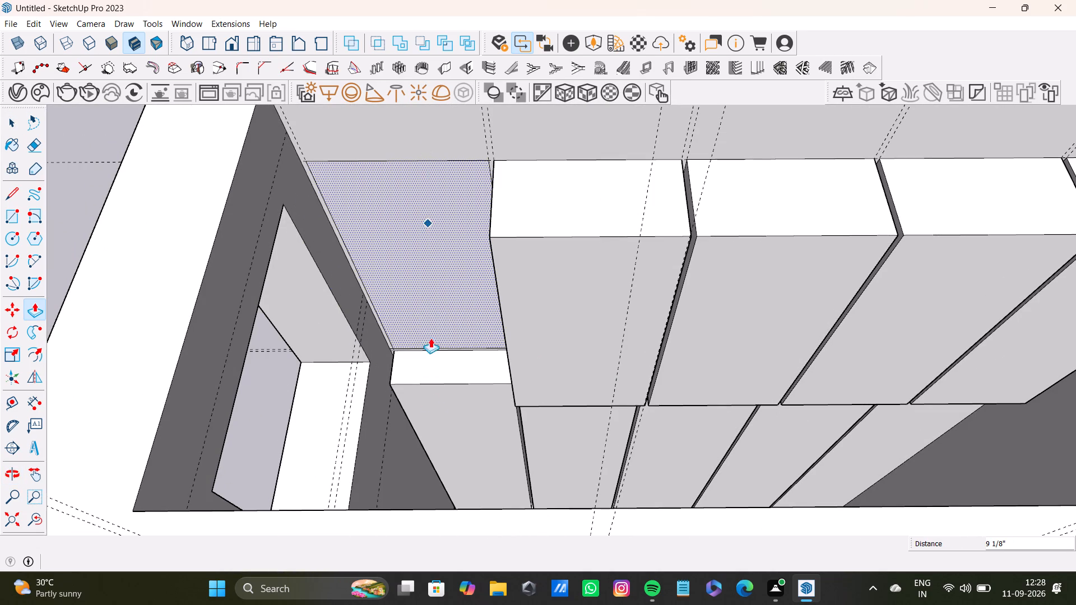
# Push the front of the cabinet directly below it back to align with the recessed face above.
pyautogui.moveTo(437, 408); pyautogui.dragTo(433, 389)
pyautogui.hotkey('ctrl', 'z')
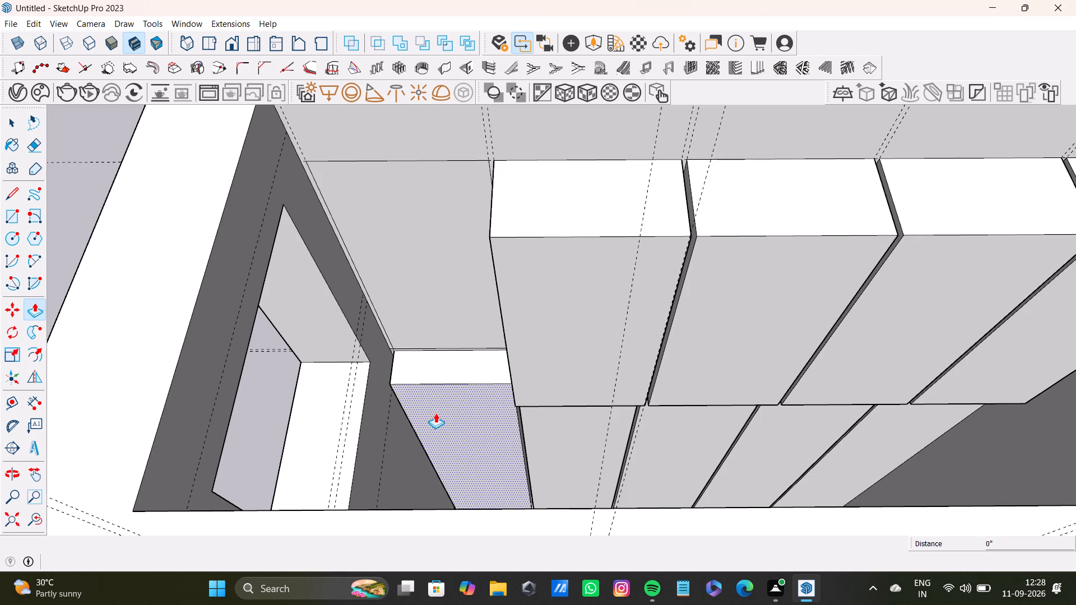
pyautogui.click(439, 412)
pyautogui.click(417, 329)
pyautogui.press('space')
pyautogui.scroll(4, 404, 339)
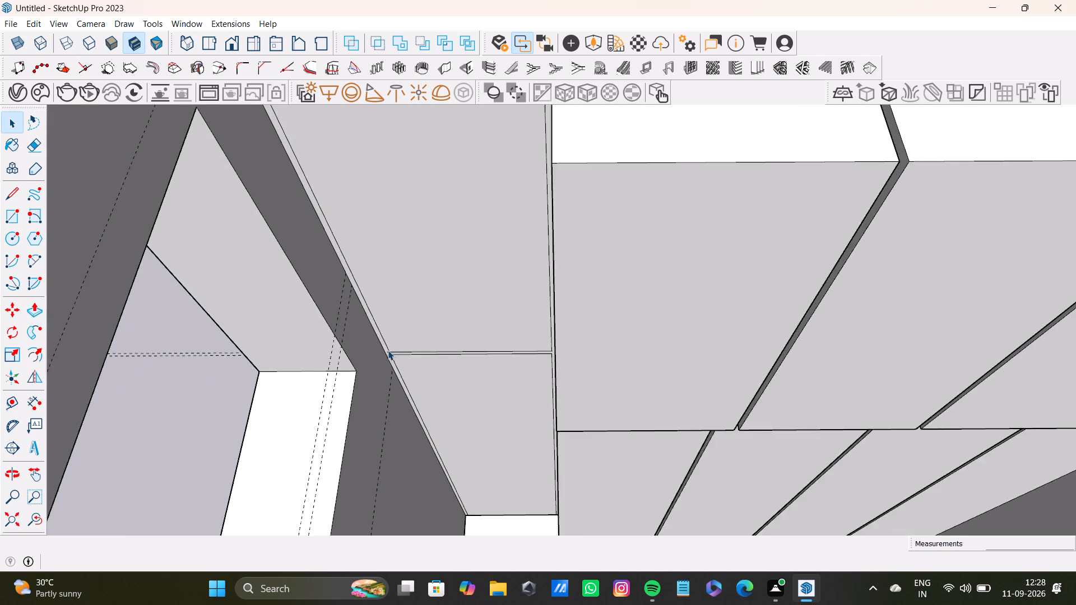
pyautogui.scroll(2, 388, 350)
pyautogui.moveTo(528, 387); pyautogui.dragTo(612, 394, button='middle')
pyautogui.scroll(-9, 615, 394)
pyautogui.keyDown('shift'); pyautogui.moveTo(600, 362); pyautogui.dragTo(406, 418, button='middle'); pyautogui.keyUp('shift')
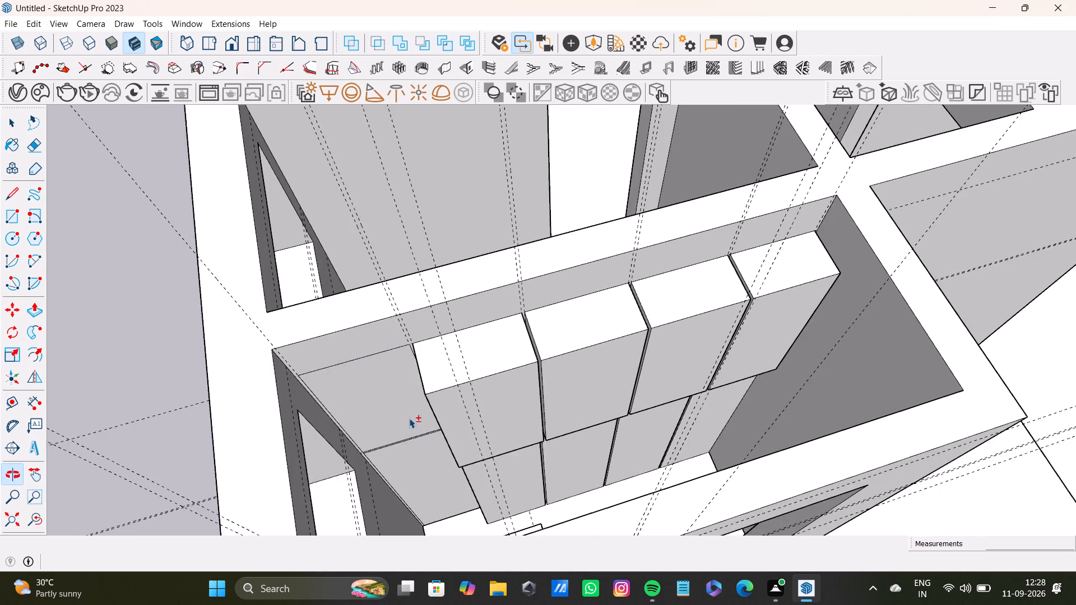
# Push the front of the next top-row cabinet beside the cleared wall area back 9 1/8" to the wall.
pyautogui.scroll(4, 622, 366)
pyautogui.scroll(-4, 591, 351)
pyautogui.scroll(-2, 462, 408)
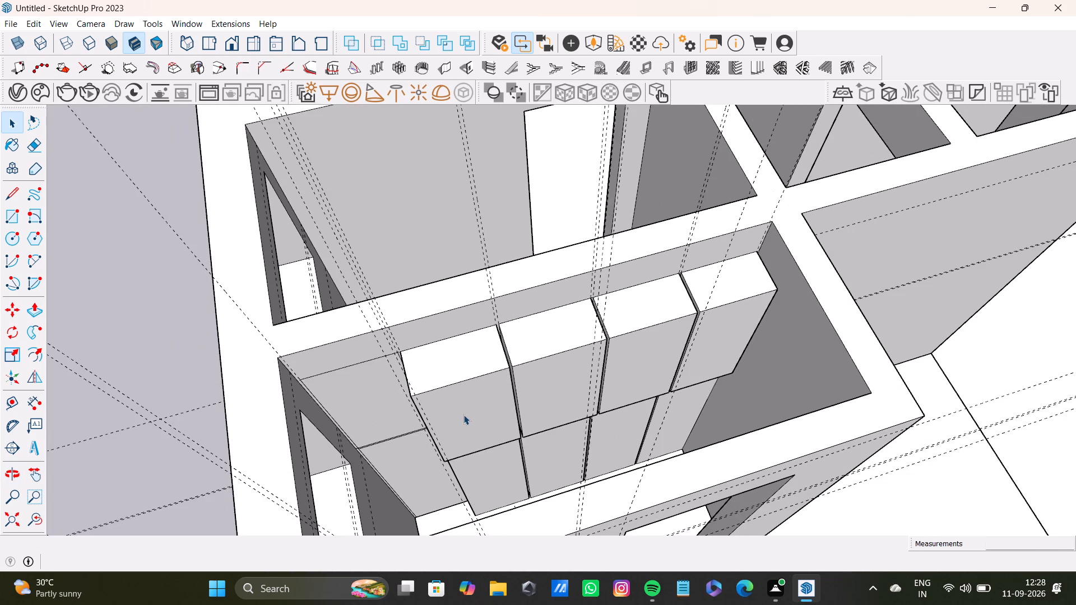
pyautogui.scroll(-3, 463, 415)
pyautogui.moveTo(461, 415); pyautogui.dragTo(599, 455, button='middle')
pyautogui.scroll(6, 592, 463)
pyautogui.moveTo(592, 460); pyautogui.dragTo(629, 448, button='middle')
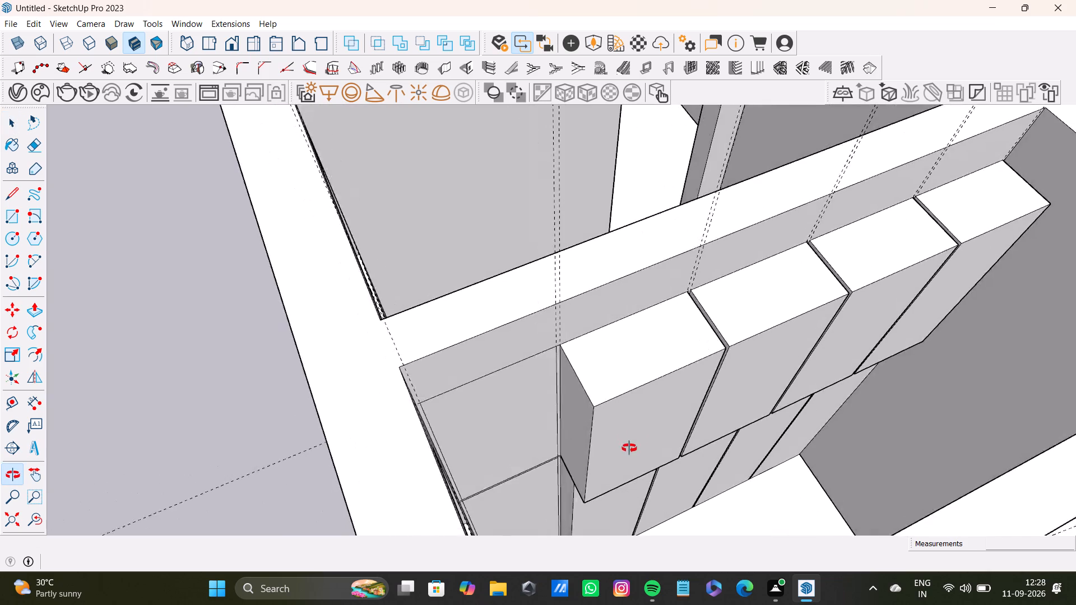
pyautogui.moveTo(629, 448); pyautogui.dragTo(452, 343, button='middle')
pyautogui.moveTo(592, 388); pyautogui.dragTo(591, 447, button='middle')
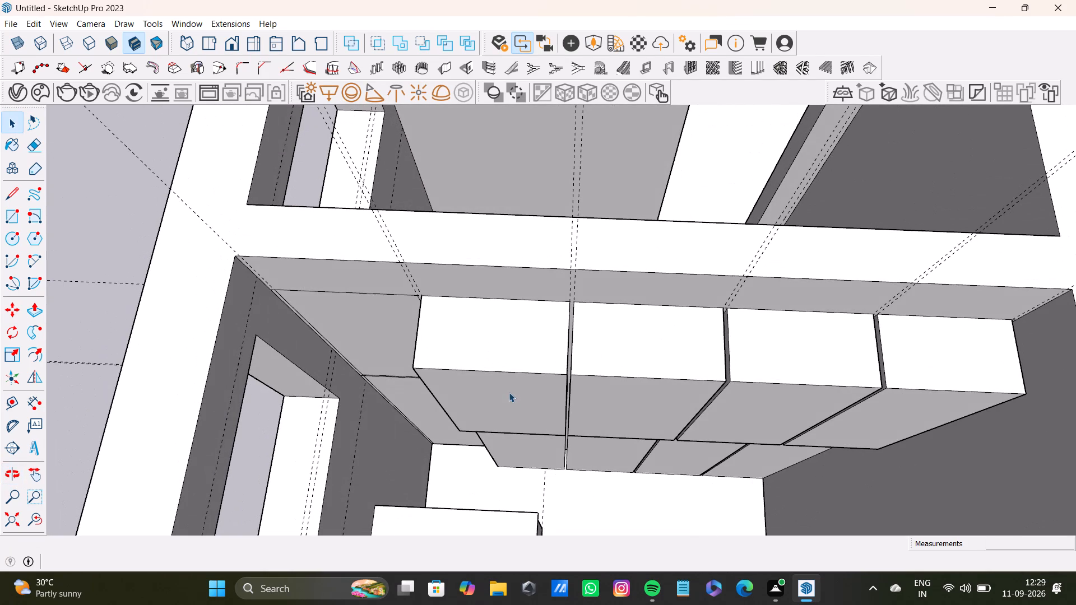
pyautogui.click(509, 392)
pyautogui.press('p')
pyautogui.moveTo(493, 387); pyautogui.dragTo(391, 308)
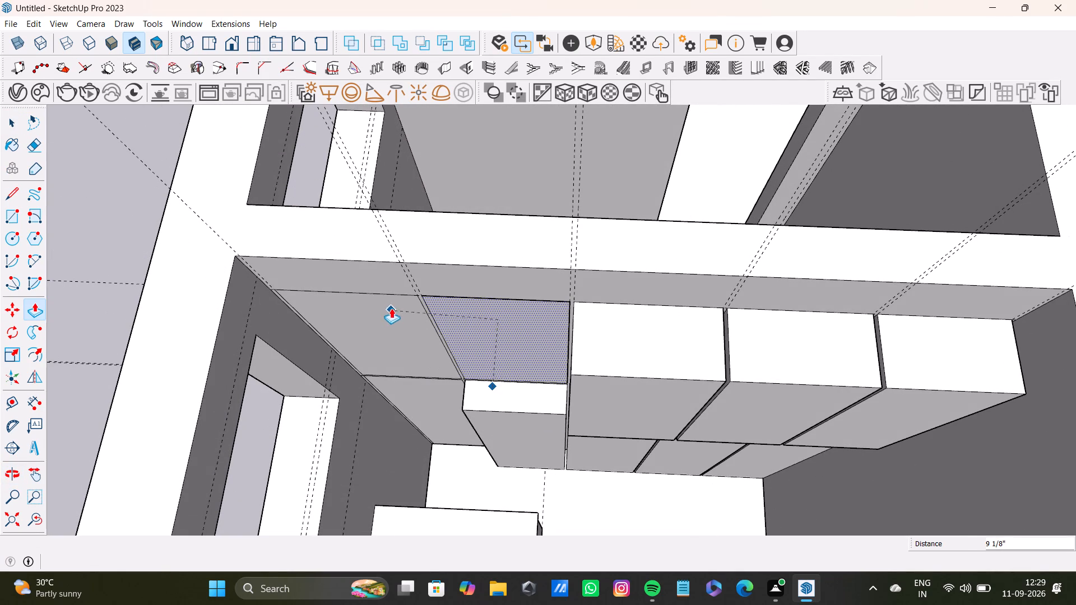
pyautogui.moveTo(391, 308); pyautogui.dragTo(391, 308)
# Push the front of the lower cabinet directly below it back 5 3/8" to the wall.
pyautogui.press('space')
pyautogui.click(504, 445)
pyautogui.press('p')
pyautogui.moveTo(504, 445); pyautogui.dragTo(434, 392)
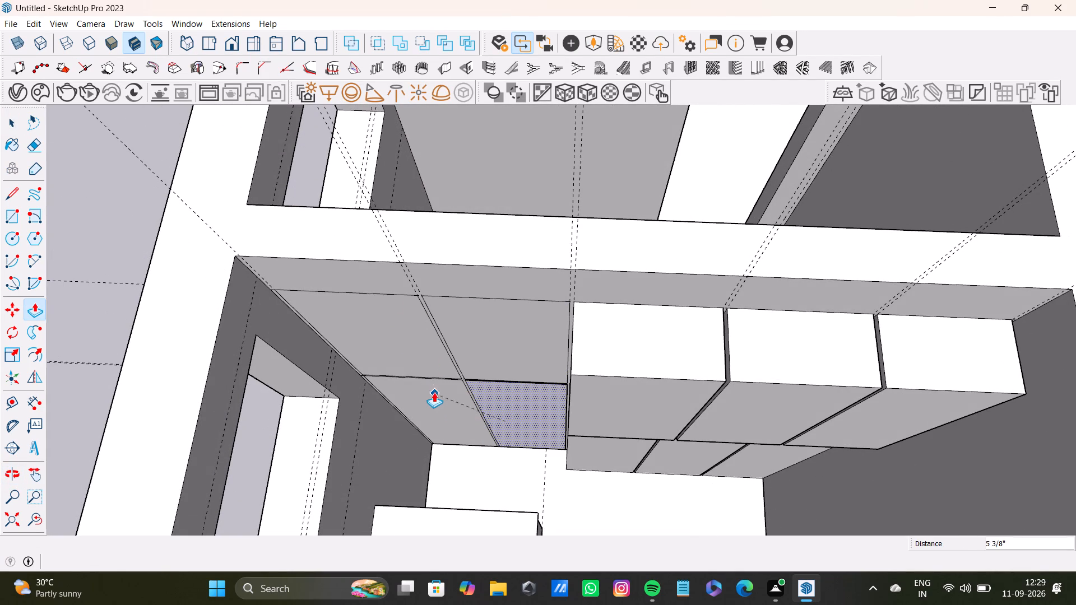
pyautogui.moveTo(434, 392); pyautogui.dragTo(434, 393)
pyautogui.press('space')
# Delete the top, side and bottom outline edges left on the wall by the second top-row cabinet.
pyautogui.scroll(7, 434, 333)
pyautogui.click(466, 270)
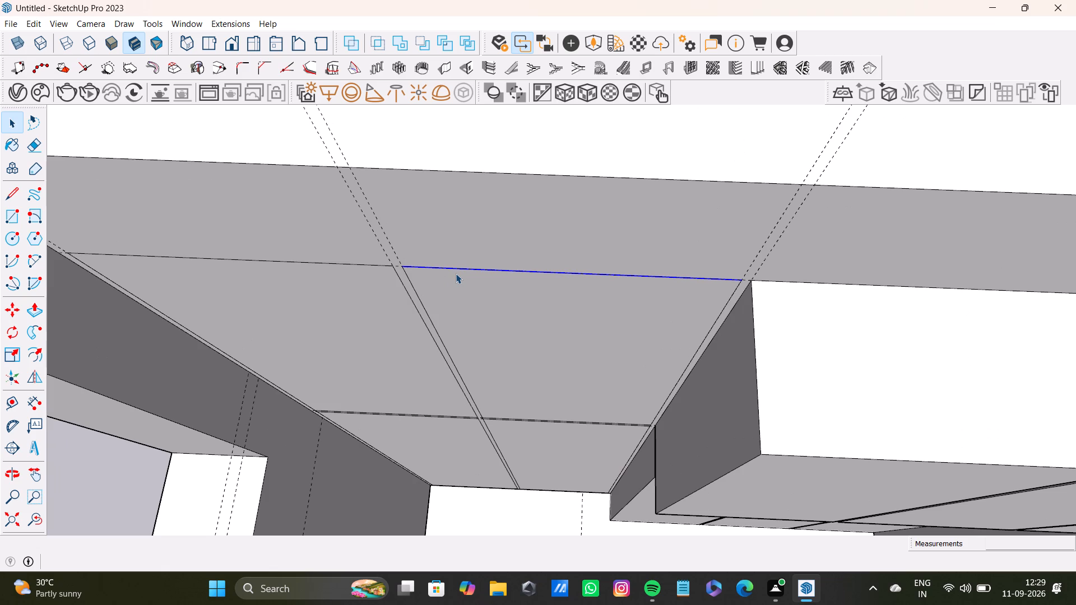
pyautogui.press('Delete')
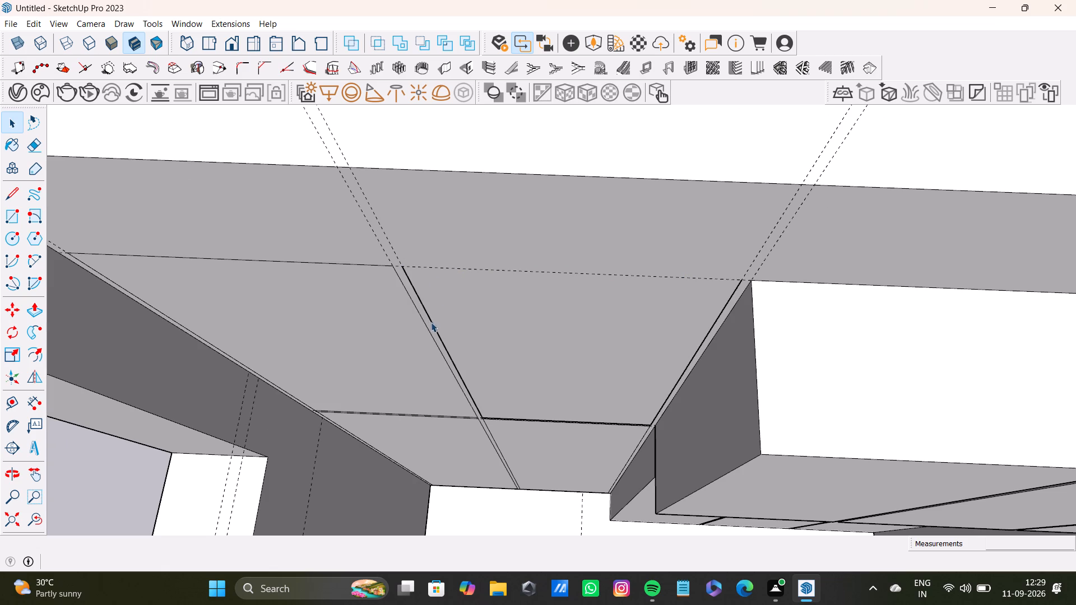
pyautogui.click(431, 322)
pyautogui.press('Delete')
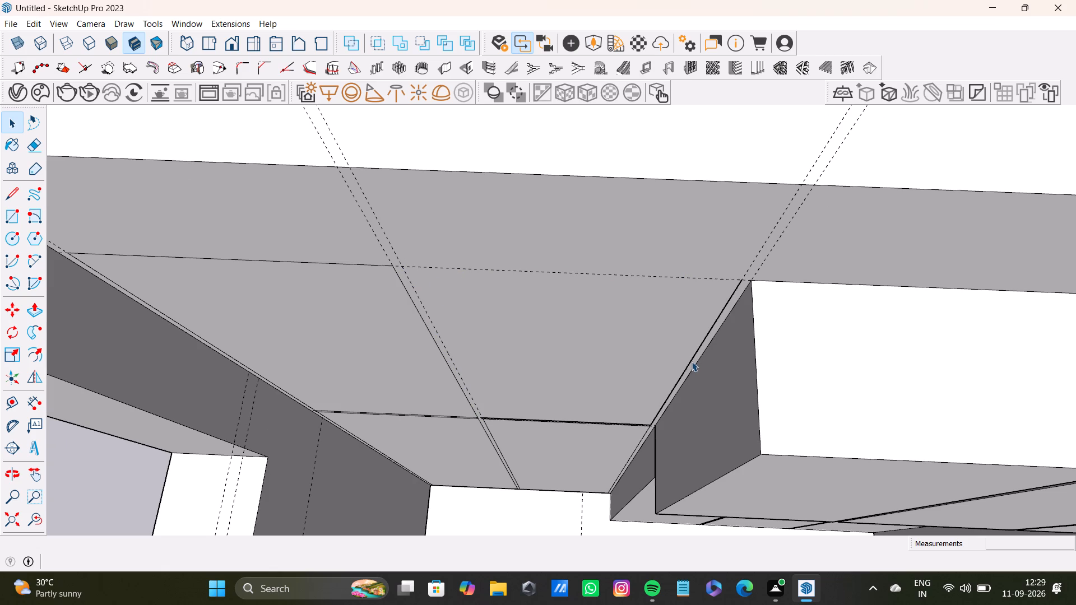
pyautogui.click(692, 361)
pyautogui.press('Delete')
pyautogui.click(641, 425)
pyautogui.press('Delete')
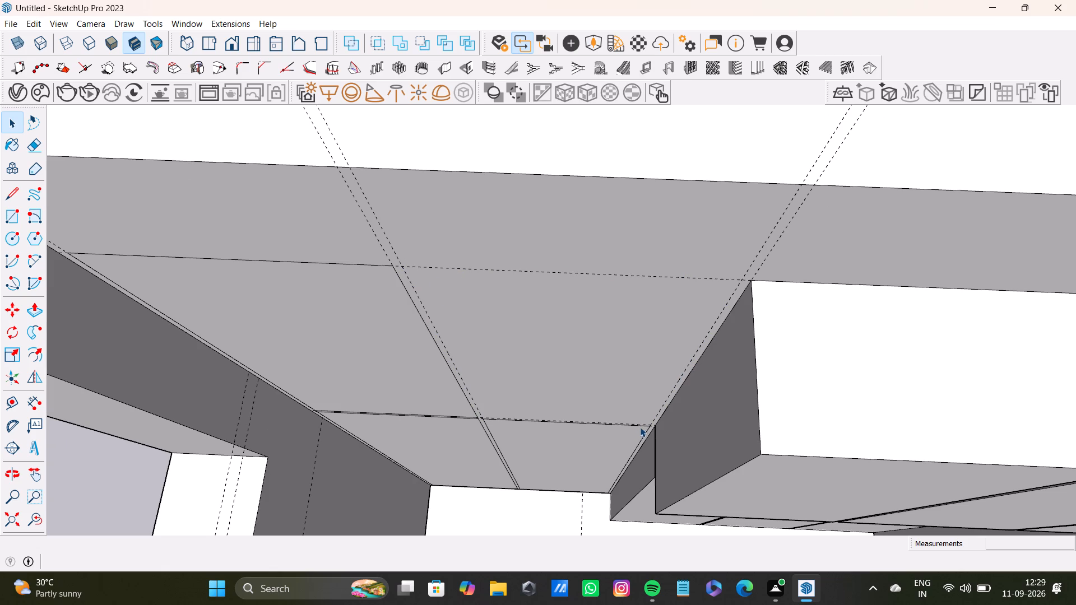
# Delete the top and side outline edges left on the wall by the second lower cabinet.
pyautogui.scroll(10, 634, 426)
pyautogui.click(634, 425)
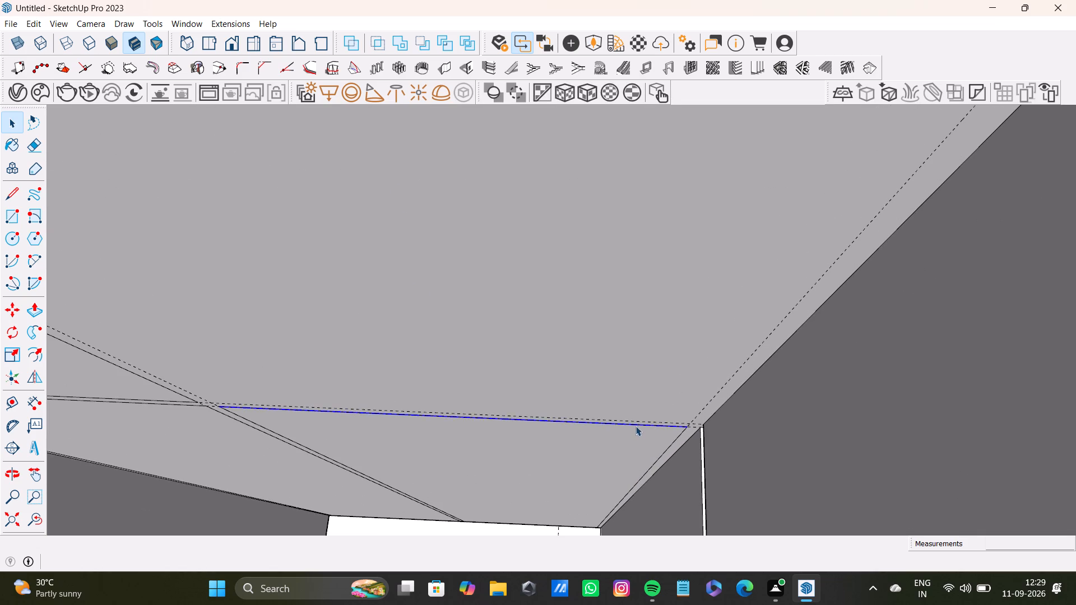
pyautogui.press('Delete')
pyautogui.press('Delete')
pyautogui.click(669, 450)
pyautogui.press('Delete')
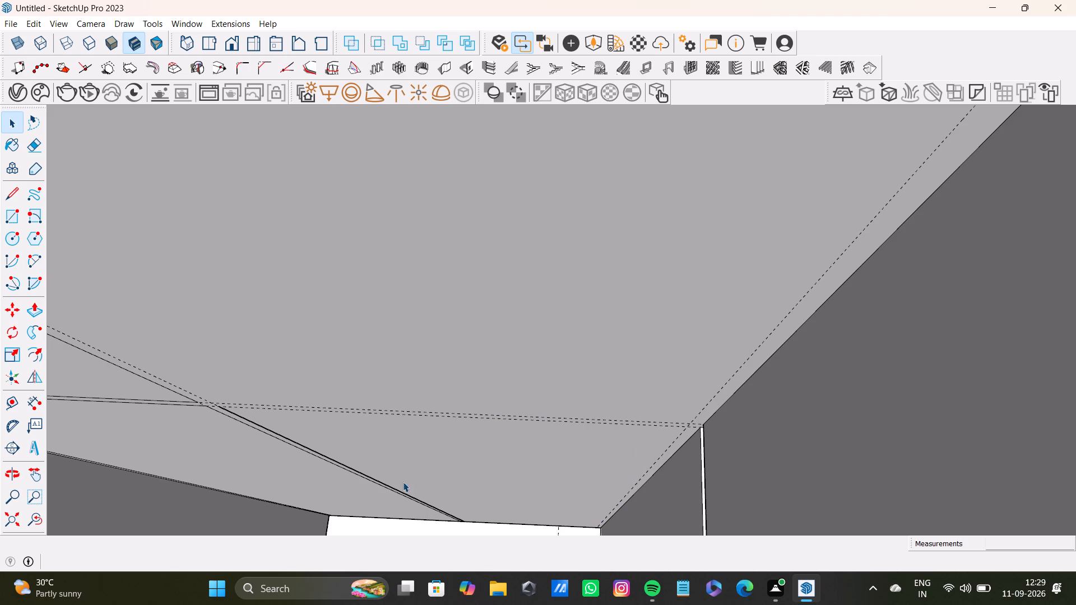
pyautogui.click(417, 500)
pyautogui.press('Delete')
# Delete the inner side edges and the horizontal dividing edges left by the two cabinets nearest the window.
pyautogui.scroll(-9, 430, 498)
pyautogui.keyDown('shift'); pyautogui.moveTo(367, 462); pyautogui.dragTo(589, 431, button='middle'); pyautogui.keyUp('shift')
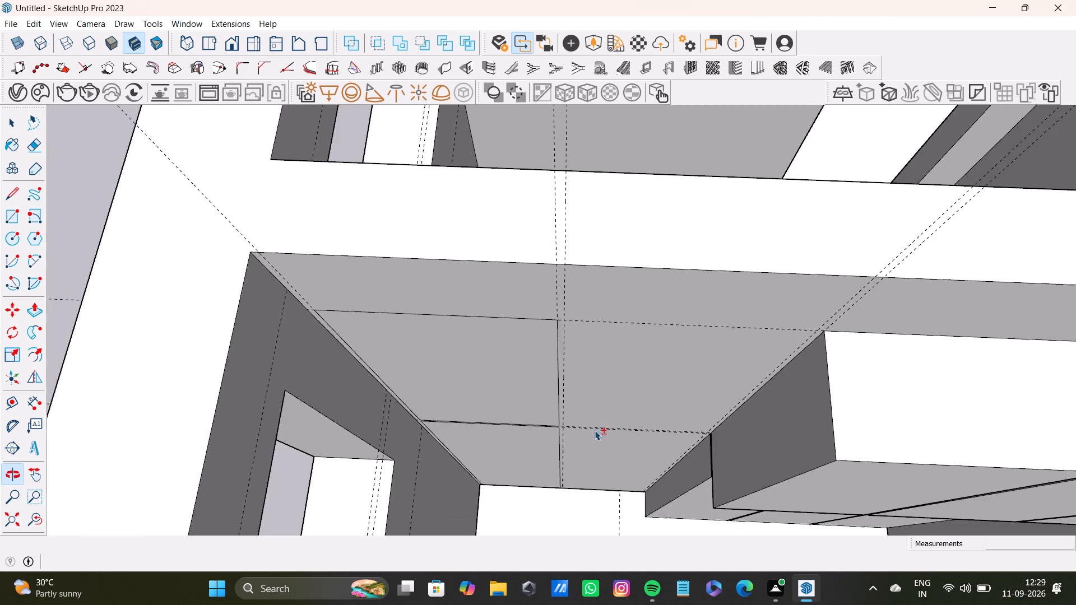
pyautogui.scroll(7, 555, 436)
pyautogui.moveTo(546, 426); pyautogui.dragTo(567, 342, button='middle')
pyautogui.scroll(6, 551, 350)
pyautogui.click(584, 419)
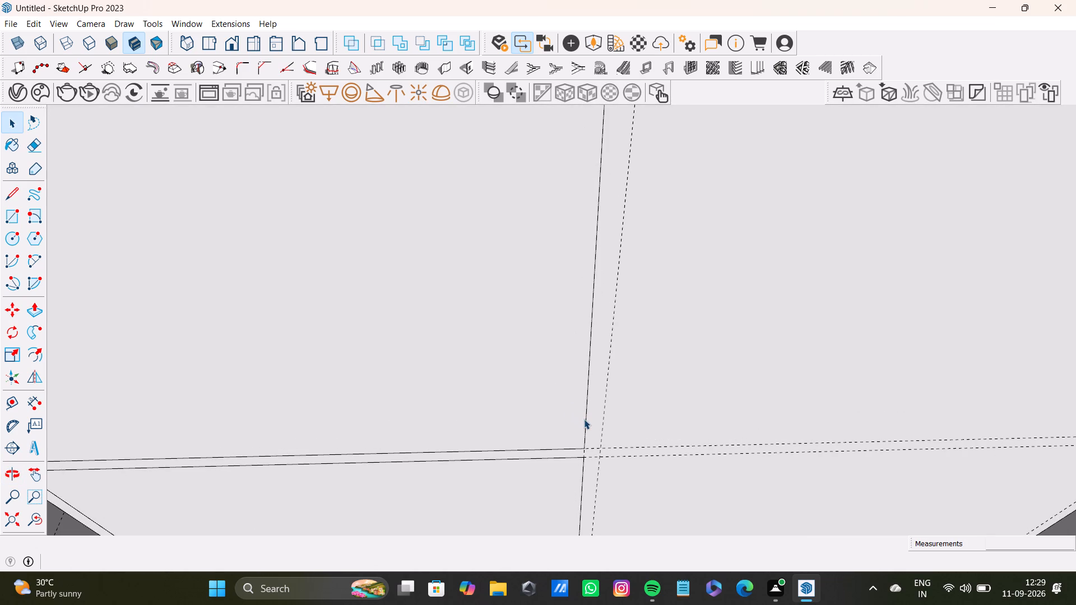
pyautogui.click(586, 424)
pyautogui.press('Delete')
pyautogui.click(581, 448)
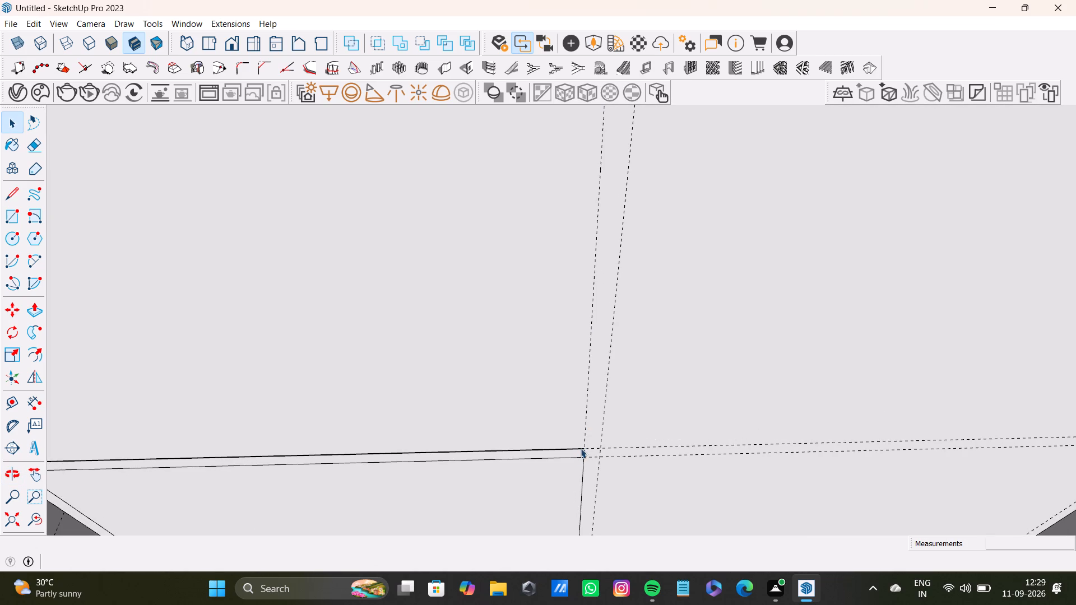
pyautogui.press('Delete')
pyautogui.click(584, 458)
pyautogui.press('Delete')
pyautogui.click(580, 462)
pyautogui.press('Delete')
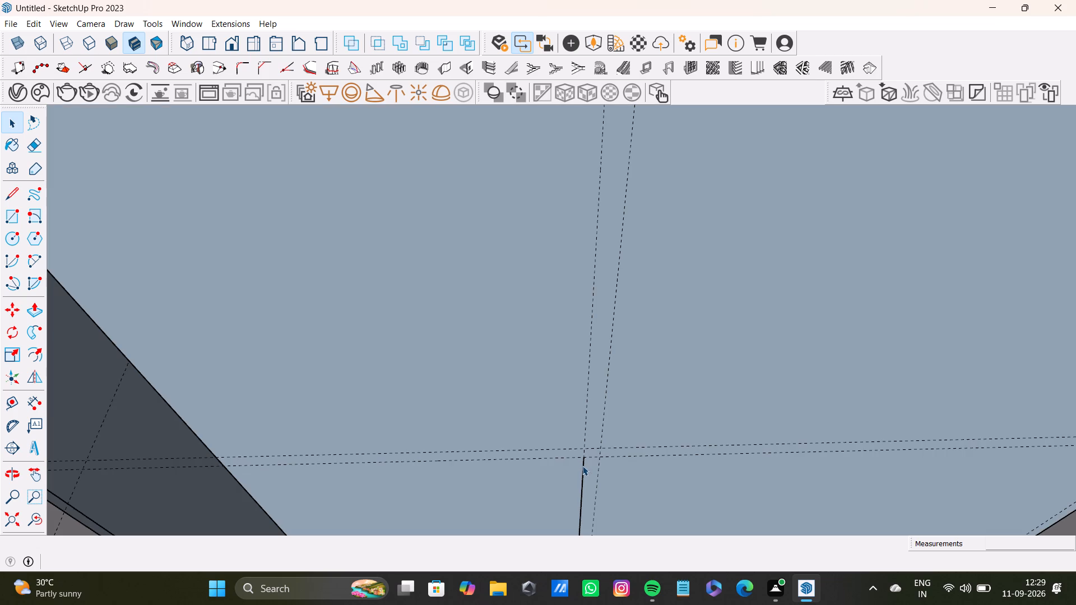
pyautogui.hotkey('ctrl', 'z')
pyautogui.click(582, 476)
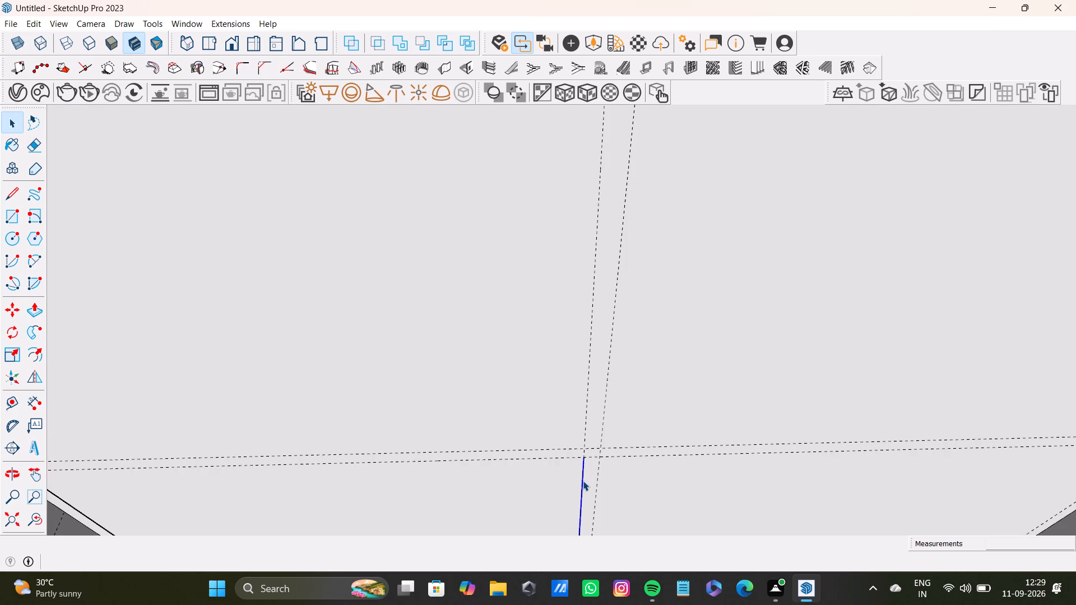
pyautogui.press('Delete')
# Delete the upper cabinet outline's side edge near the window wall and its top edge.
pyautogui.scroll(-9, 556, 453)
pyautogui.scroll(7, 321, 415)
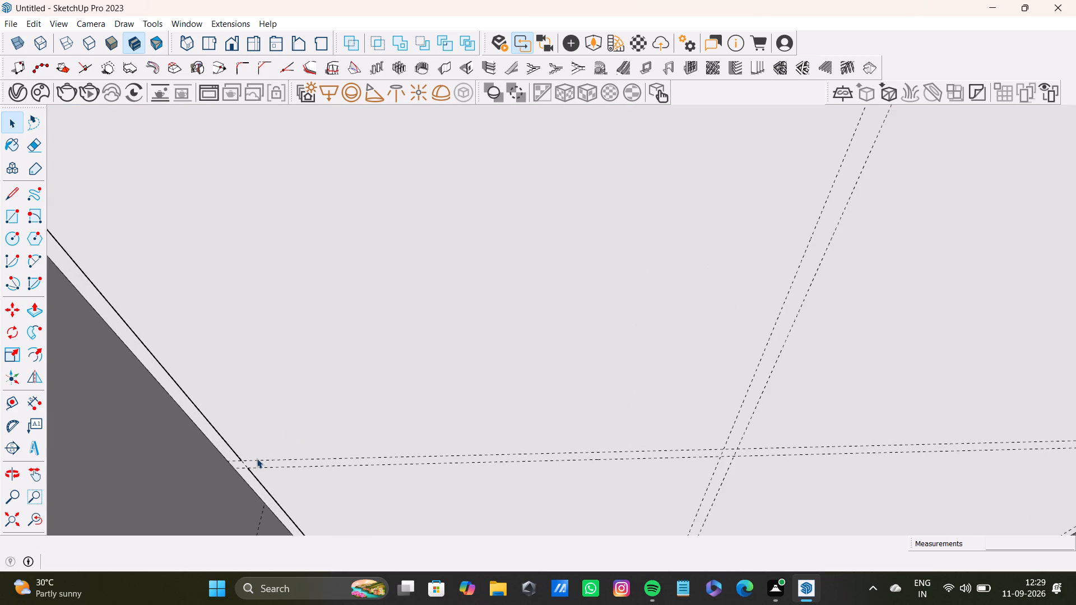
pyautogui.click(238, 453)
pyautogui.press('Delete')
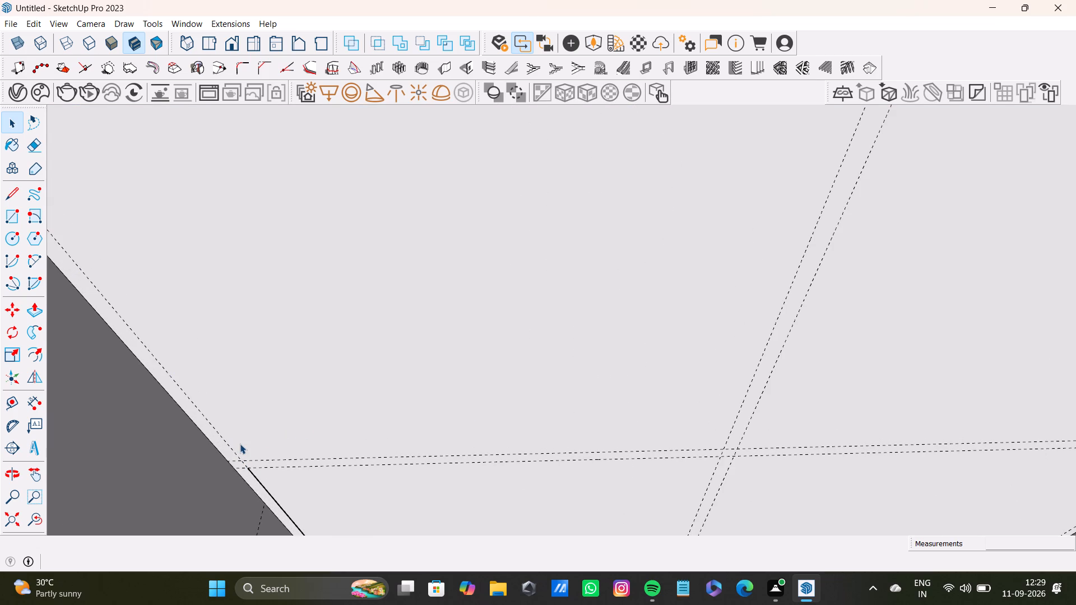
pyautogui.scroll(-6, 235, 274)
pyautogui.keyDown('shift'); pyautogui.moveTo(244, 275); pyautogui.dragTo(369, 444, button='middle'); pyautogui.keyUp('shift')
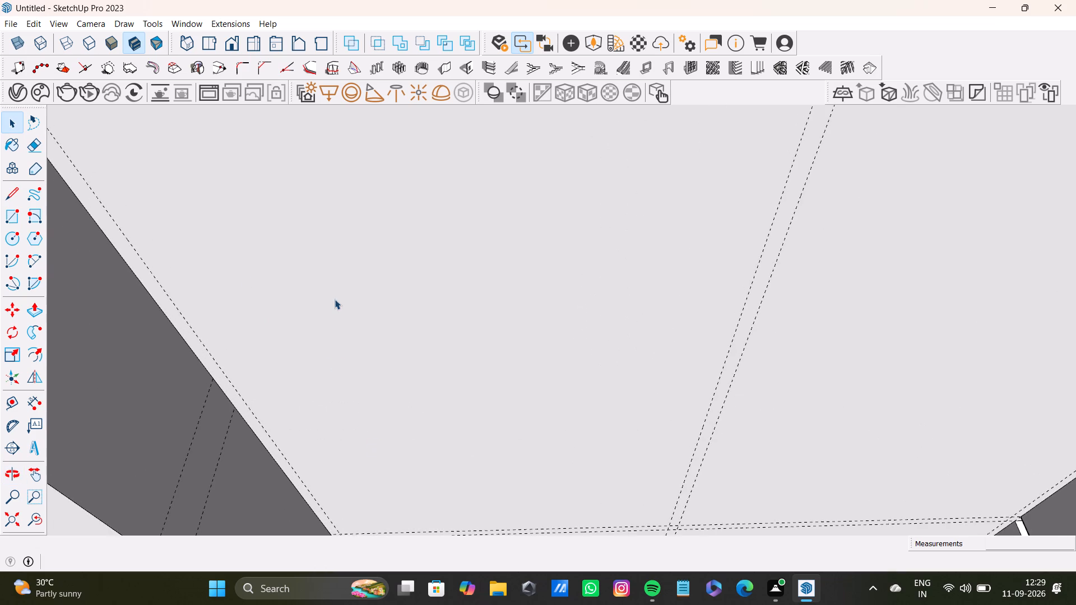
pyautogui.scroll(-9, 335, 299)
pyautogui.scroll(1, 339, 295)
pyautogui.moveTo(339, 295); pyautogui.dragTo(406, 473, button='middle')
pyautogui.scroll(-4, 386, 410)
pyautogui.scroll(4, 380, 364)
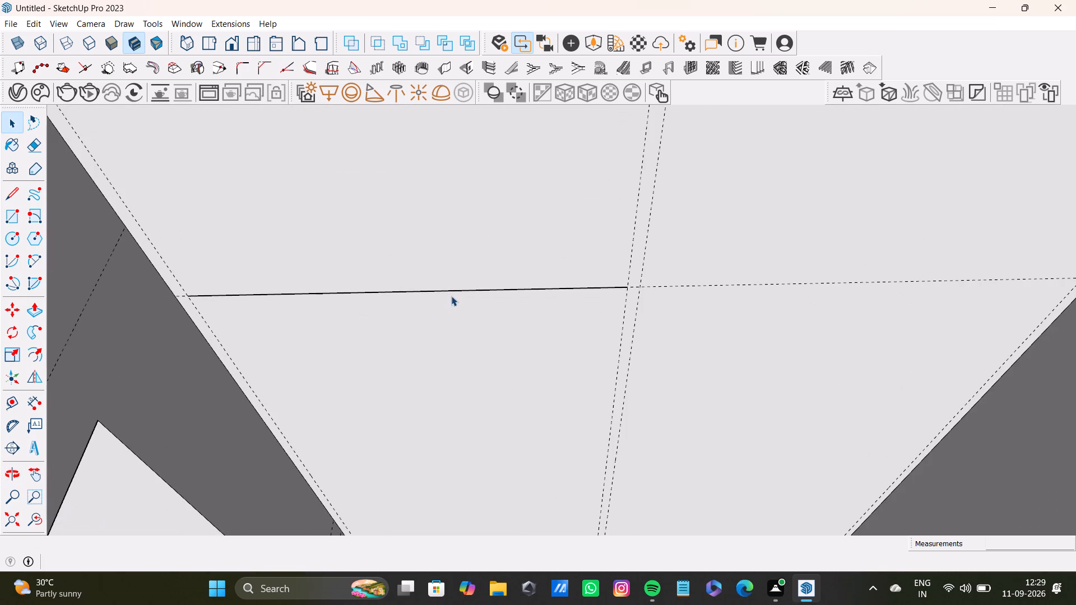
pyautogui.click(455, 292)
pyautogui.press('Delete')
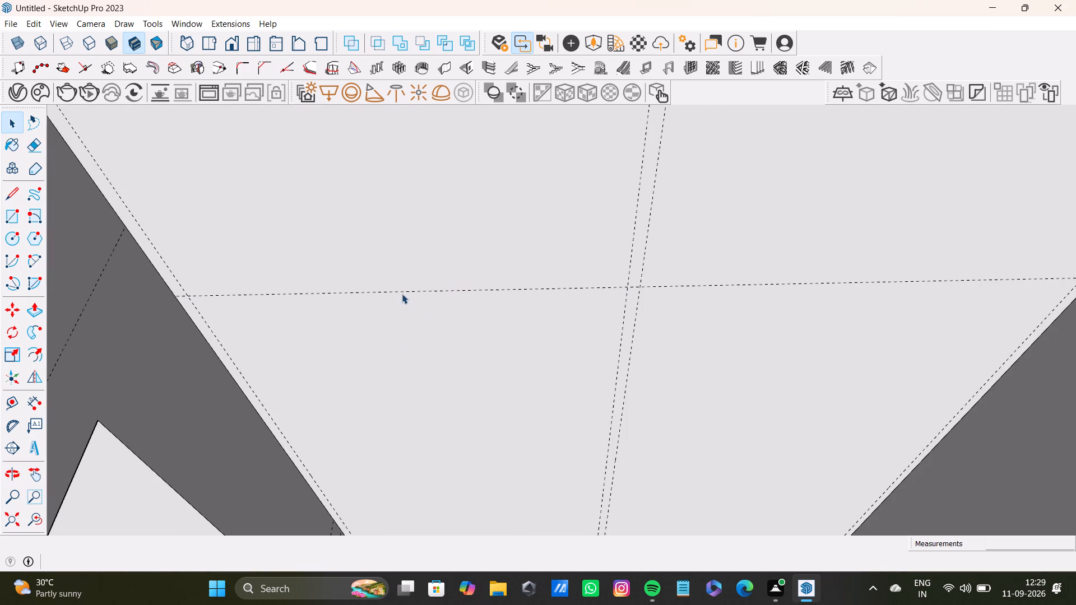
# Delete the remaining lower cabinet outline edge beside the window-wall corner.
pyautogui.scroll(-9, 348, 315)
pyautogui.keyDown('shift'); pyautogui.moveTo(344, 402); pyautogui.dragTo(358, 258, button='middle'); pyautogui.keyUp('shift')
pyautogui.keyDown('shift'); pyautogui.scroll(-1, 359, 258); pyautogui.keyUp('shift')
pyautogui.scroll(3, 430, 384)
pyautogui.moveTo(463, 399); pyautogui.dragTo(408, 499, button='middle')
pyautogui.scroll(4, 439, 445)
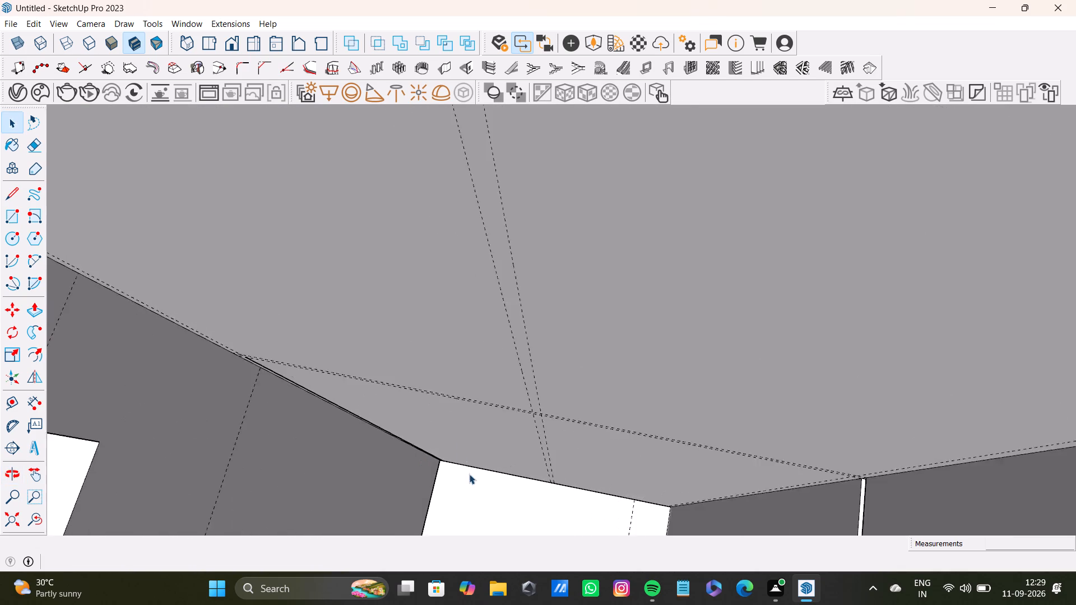
pyautogui.scroll(3, 469, 474)
pyautogui.keyDown('shift'); pyautogui.moveTo(469, 465); pyautogui.dragTo(479, 369, button='middle'); pyautogui.keyUp('shift')
pyautogui.scroll(7, 461, 366)
pyautogui.moveTo(446, 371); pyautogui.dragTo(463, 296, button='middle')
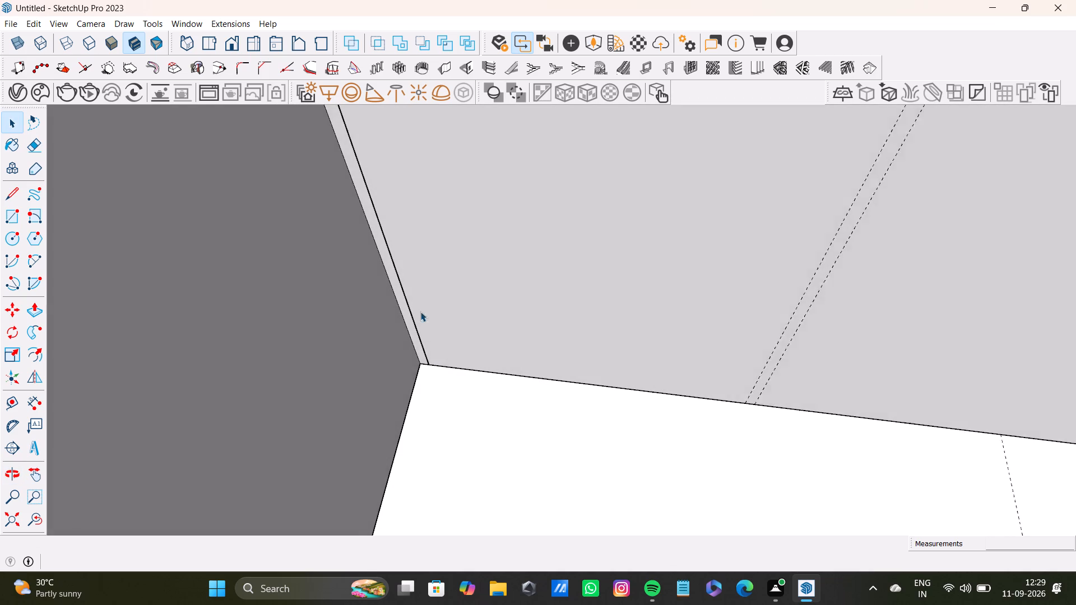
pyautogui.scroll(4, 419, 312)
pyautogui.click(424, 356)
pyautogui.press('Delete')
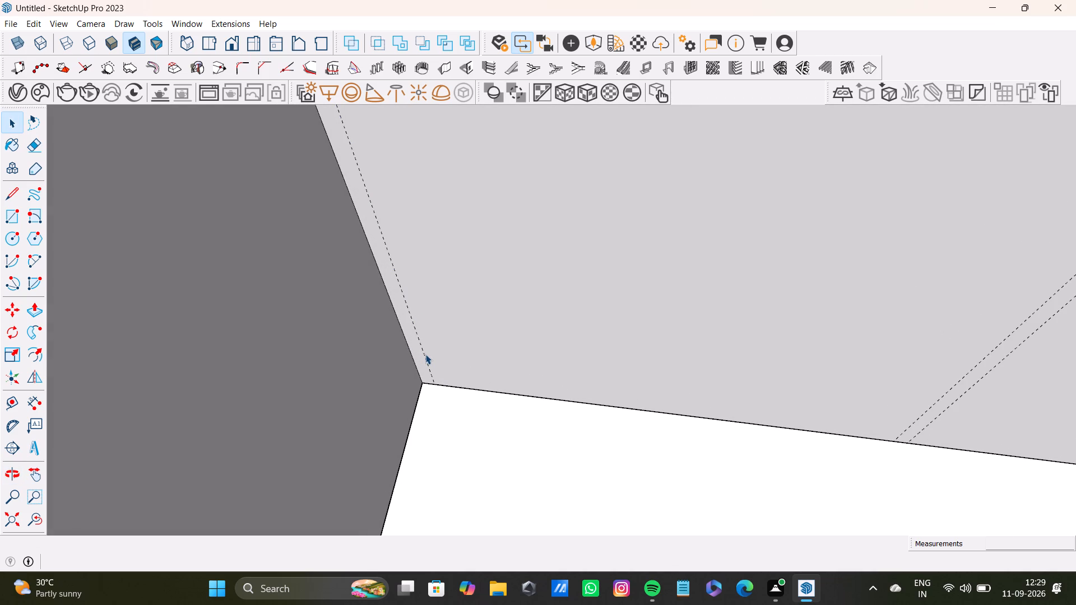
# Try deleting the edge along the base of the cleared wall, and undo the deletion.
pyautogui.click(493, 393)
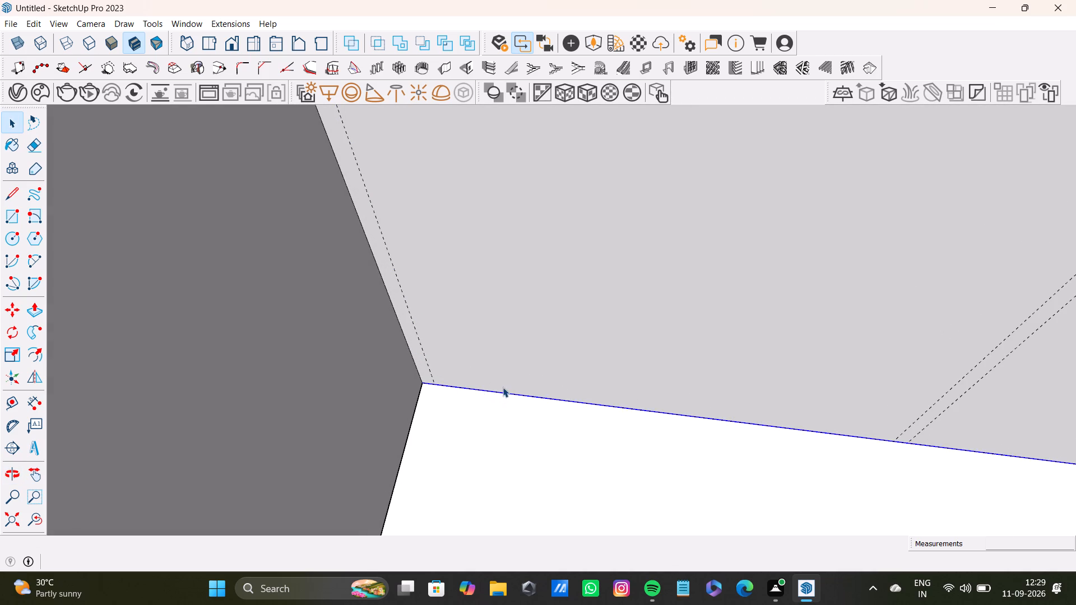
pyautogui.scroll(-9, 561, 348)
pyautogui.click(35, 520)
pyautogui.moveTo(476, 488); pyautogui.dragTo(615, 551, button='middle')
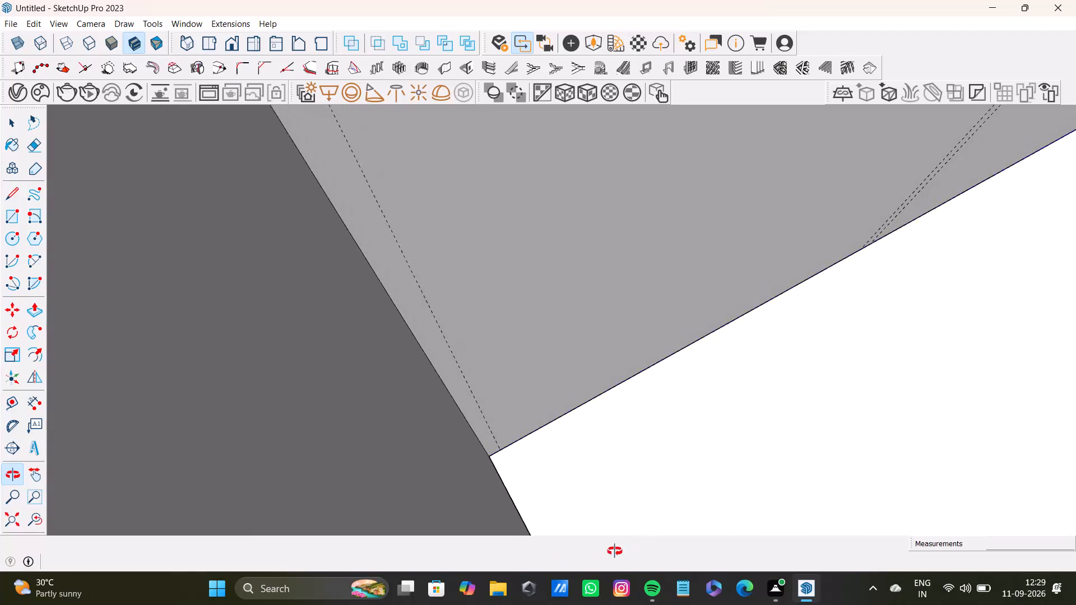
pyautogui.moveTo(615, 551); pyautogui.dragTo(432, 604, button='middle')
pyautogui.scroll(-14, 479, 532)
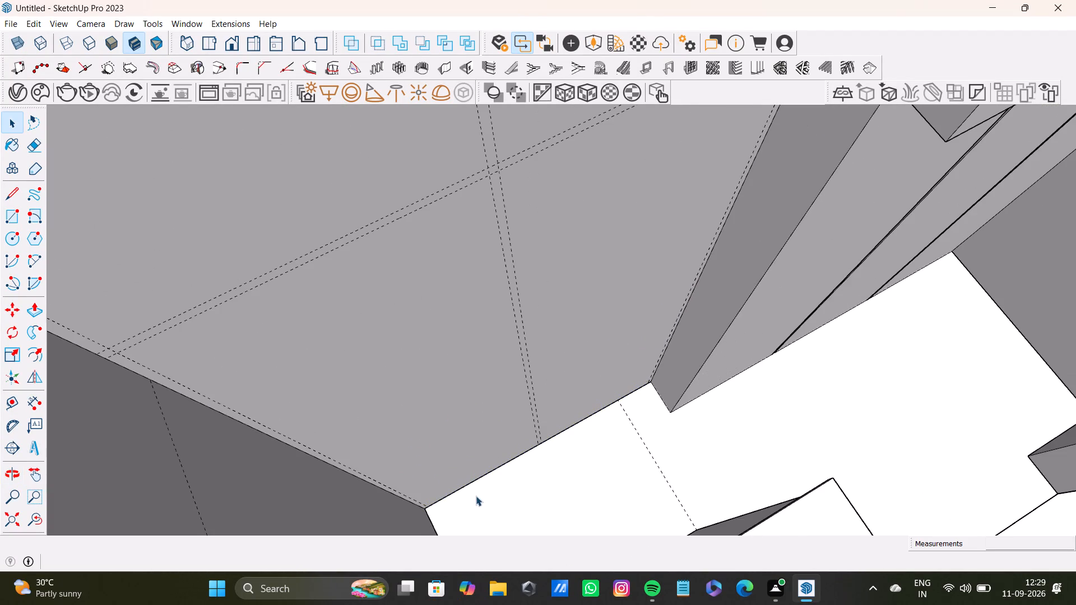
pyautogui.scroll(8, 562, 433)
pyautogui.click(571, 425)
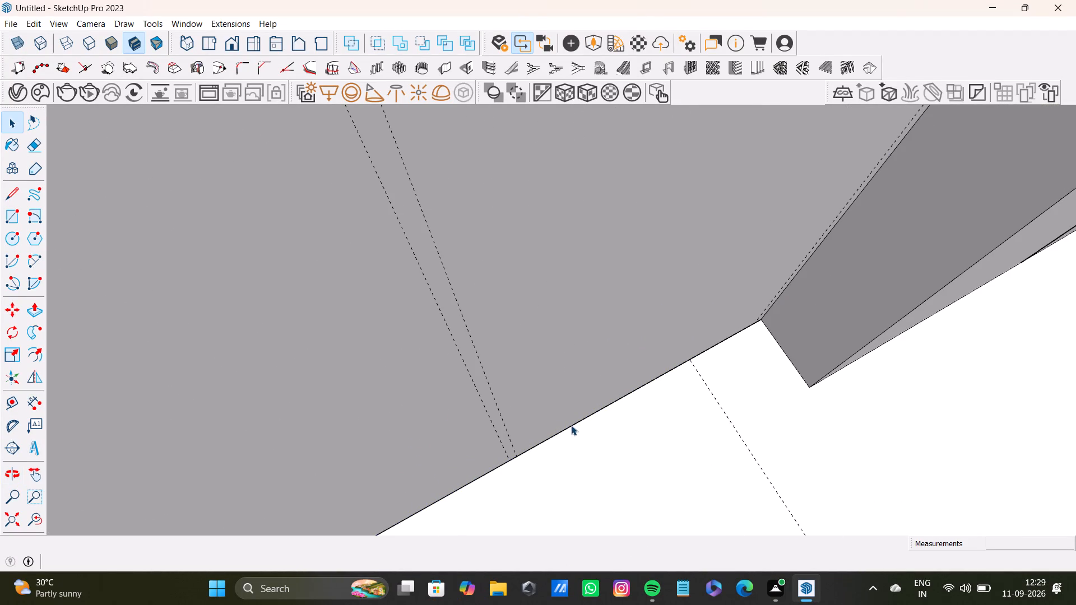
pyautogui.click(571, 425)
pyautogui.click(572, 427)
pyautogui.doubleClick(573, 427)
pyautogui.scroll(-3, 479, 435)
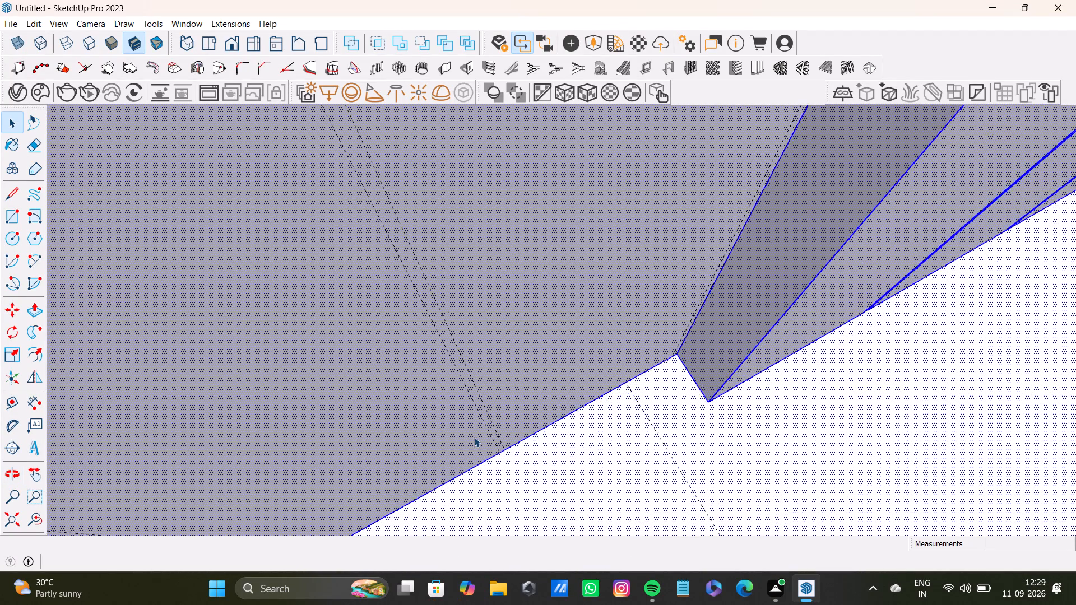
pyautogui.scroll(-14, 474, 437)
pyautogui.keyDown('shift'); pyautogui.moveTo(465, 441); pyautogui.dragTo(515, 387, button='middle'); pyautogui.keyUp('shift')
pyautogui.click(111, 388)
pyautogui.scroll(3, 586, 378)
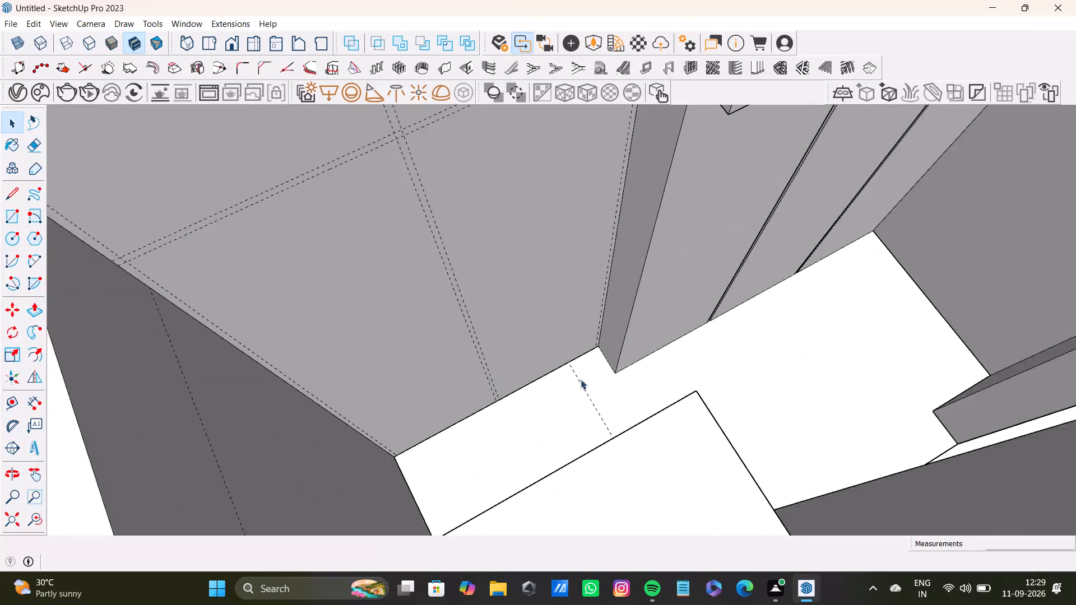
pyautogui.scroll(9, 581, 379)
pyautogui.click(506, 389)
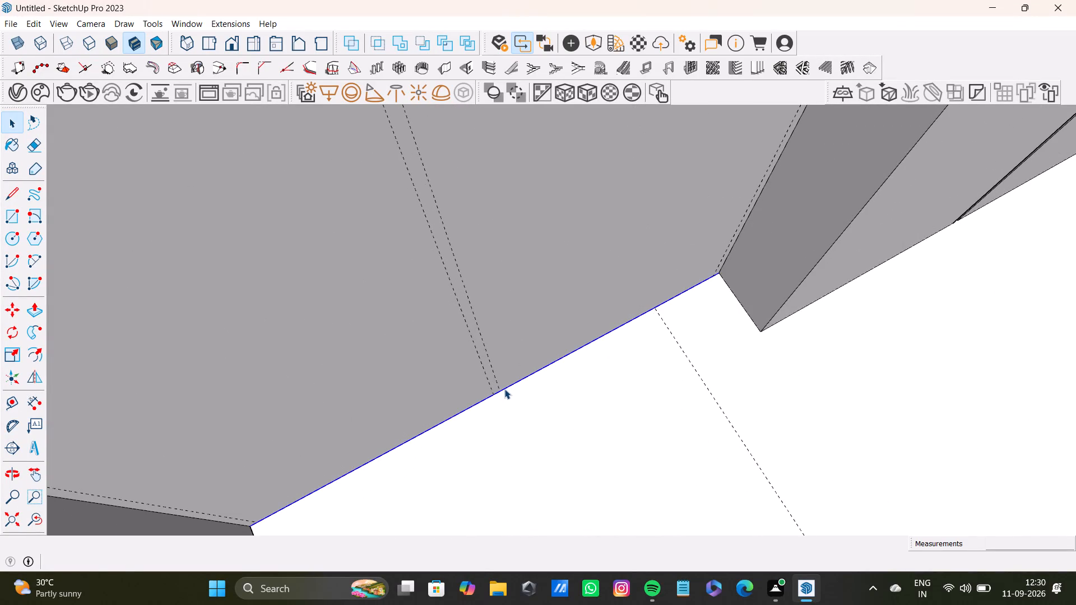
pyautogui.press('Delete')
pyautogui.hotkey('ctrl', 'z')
# Place a vertical guide roughly halfway along the narrow room's counter cabinet front, offset from its window-wall edge.
pyautogui.scroll(-13, 443, 404)
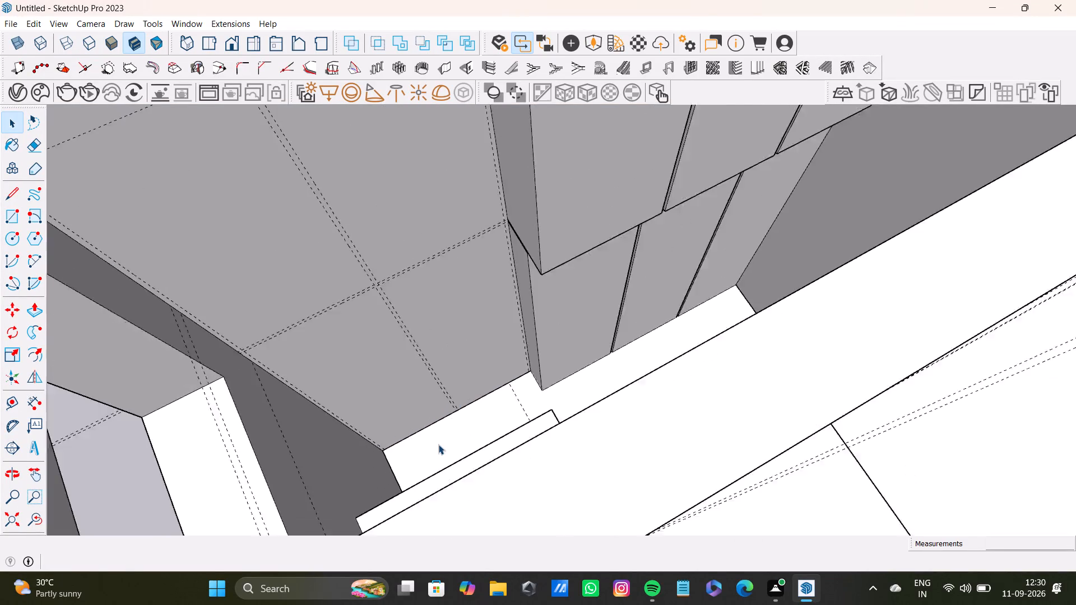
pyautogui.scroll(-8, 438, 444)
pyautogui.keyDown('shift'); pyautogui.moveTo(447, 438); pyautogui.dragTo(527, 462, button='middle'); pyautogui.keyUp('shift')
pyautogui.scroll(1, 582, 452)
pyautogui.moveTo(582, 452); pyautogui.dragTo(378, 534, button='middle')
pyautogui.moveTo(378, 534); pyautogui.dragTo(299, 520, button='middle')
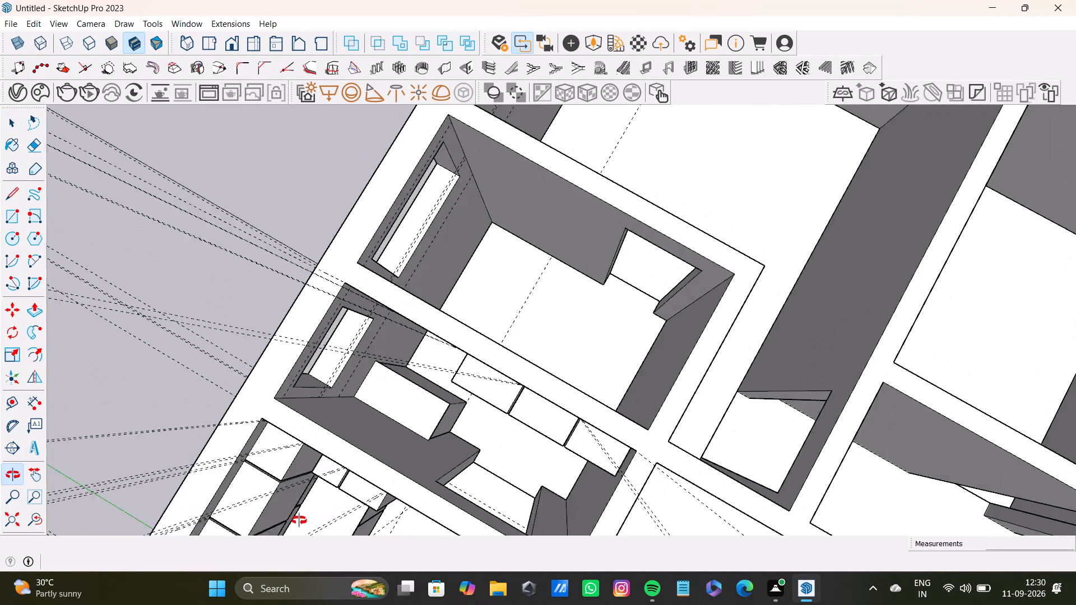
pyautogui.moveTo(299, 520); pyautogui.dragTo(298, 502, button='middle')
pyautogui.scroll(8, 351, 385)
pyautogui.keyDown('shift'); pyautogui.moveTo(388, 367); pyautogui.dragTo(392, 438, button='middle'); pyautogui.keyUp('shift')
pyautogui.moveTo(455, 457); pyautogui.dragTo(201, 428, button='middle')
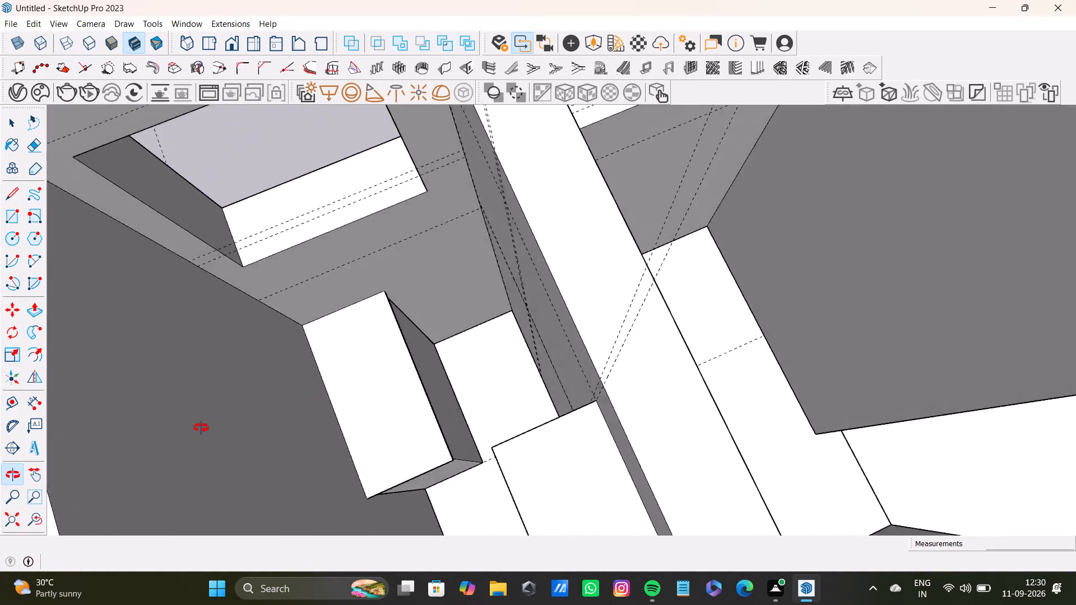
pyautogui.moveTo(201, 428); pyautogui.dragTo(203, 425, button='middle')
pyautogui.scroll(7, 411, 322)
pyautogui.moveTo(439, 310); pyautogui.dragTo(365, 334, button='middle')
pyautogui.keyDown('shift'); pyautogui.moveTo(430, 313); pyautogui.dragTo(537, 358, button='middle'); pyautogui.keyUp('shift')
pyautogui.moveTo(634, 396); pyautogui.dragTo(413, 386, button='middle')
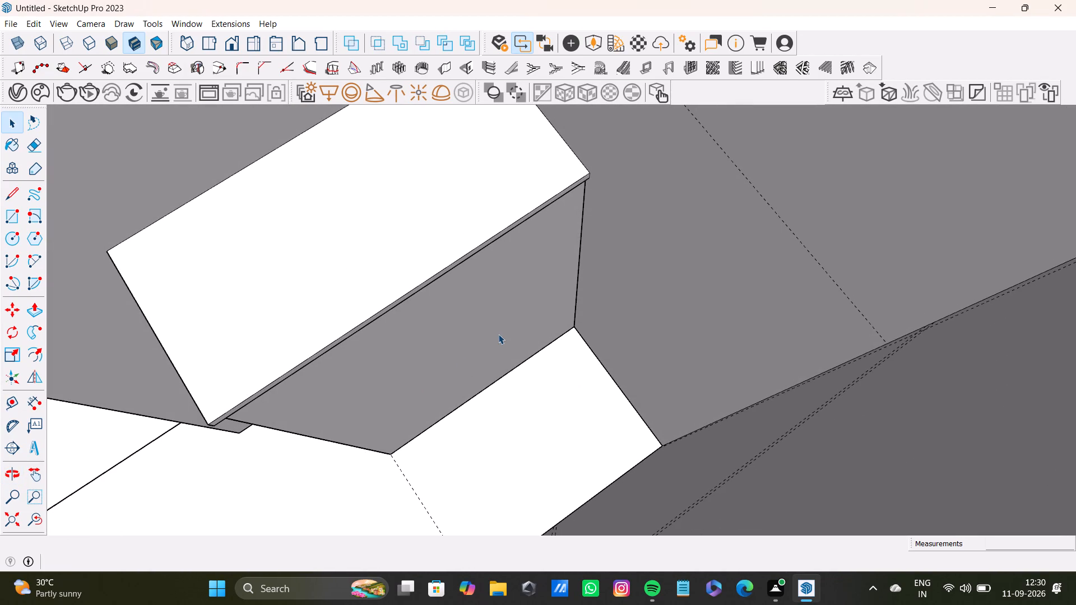
pyautogui.press('t')
pyautogui.click(581, 280)
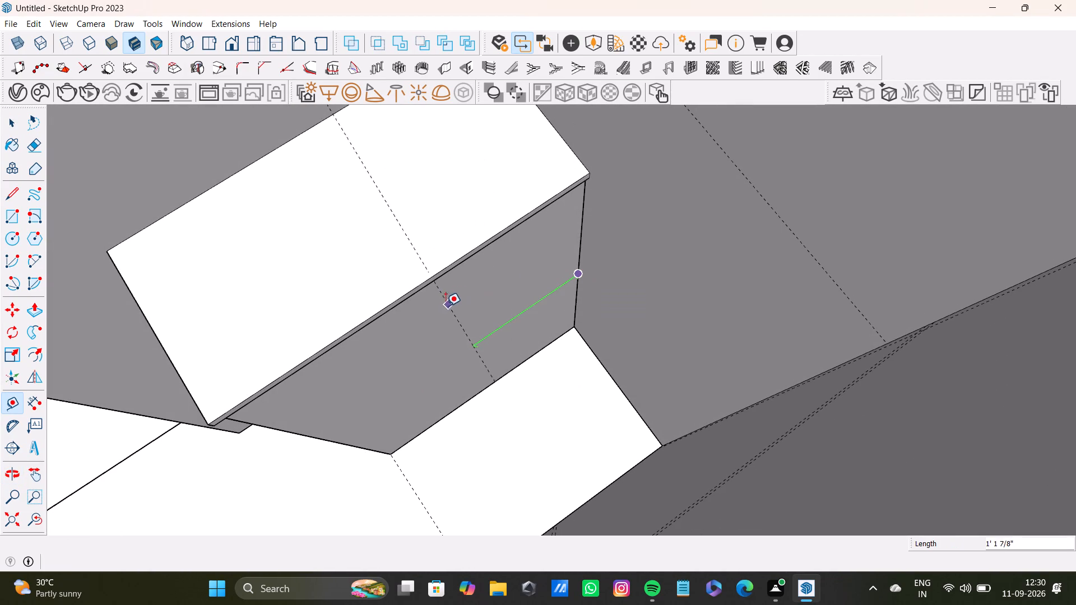
pyautogui.click(425, 314)
pyautogui.moveTo(512, 346); pyautogui.dragTo(532, 330, button='middle')
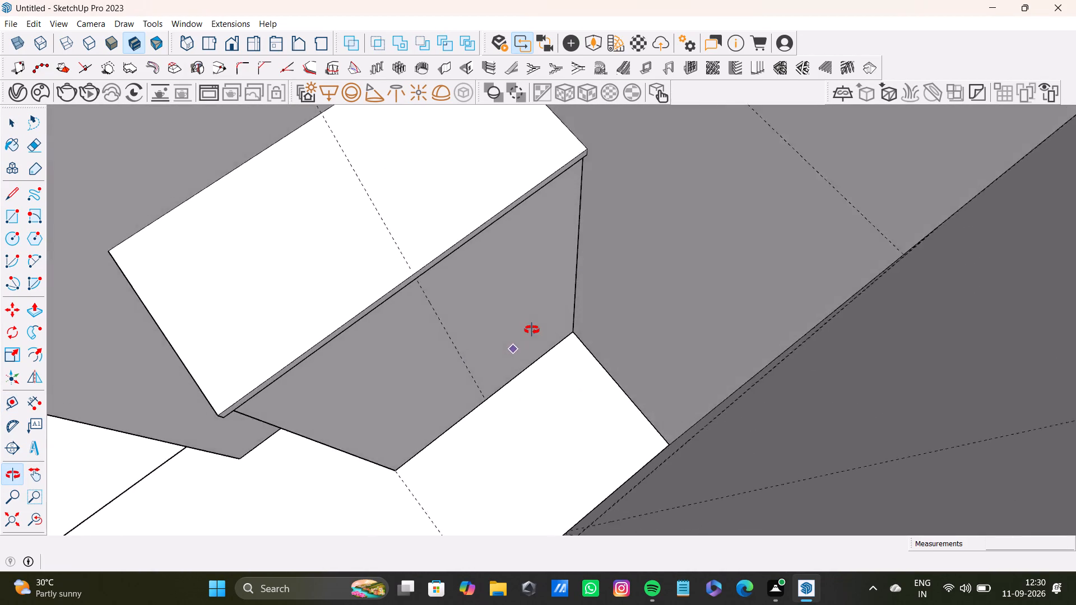
pyautogui.moveTo(532, 330); pyautogui.dragTo(537, 339, button='middle')
pyautogui.press('space')
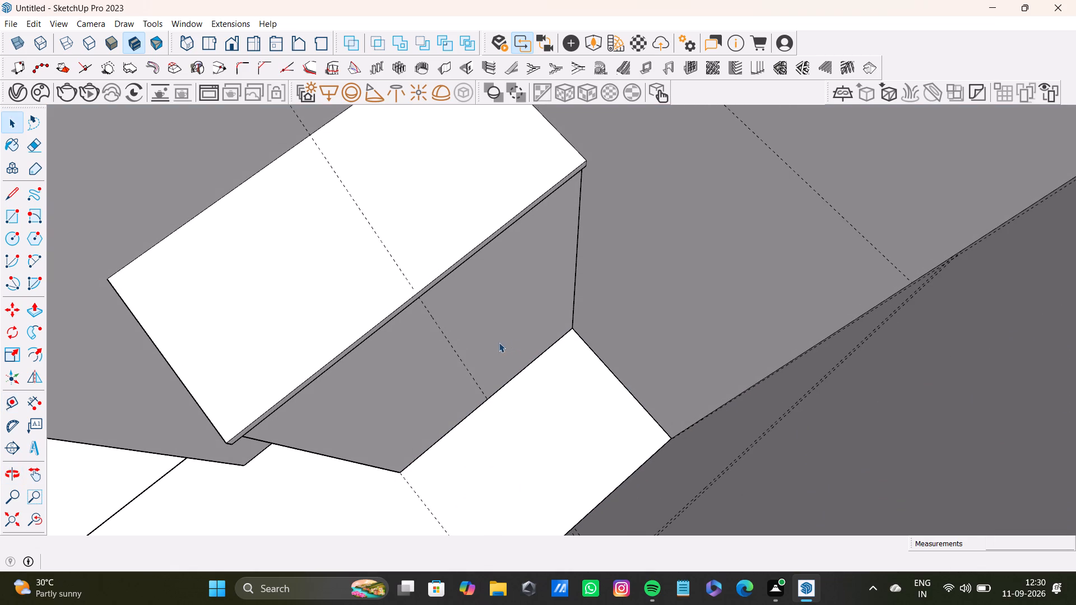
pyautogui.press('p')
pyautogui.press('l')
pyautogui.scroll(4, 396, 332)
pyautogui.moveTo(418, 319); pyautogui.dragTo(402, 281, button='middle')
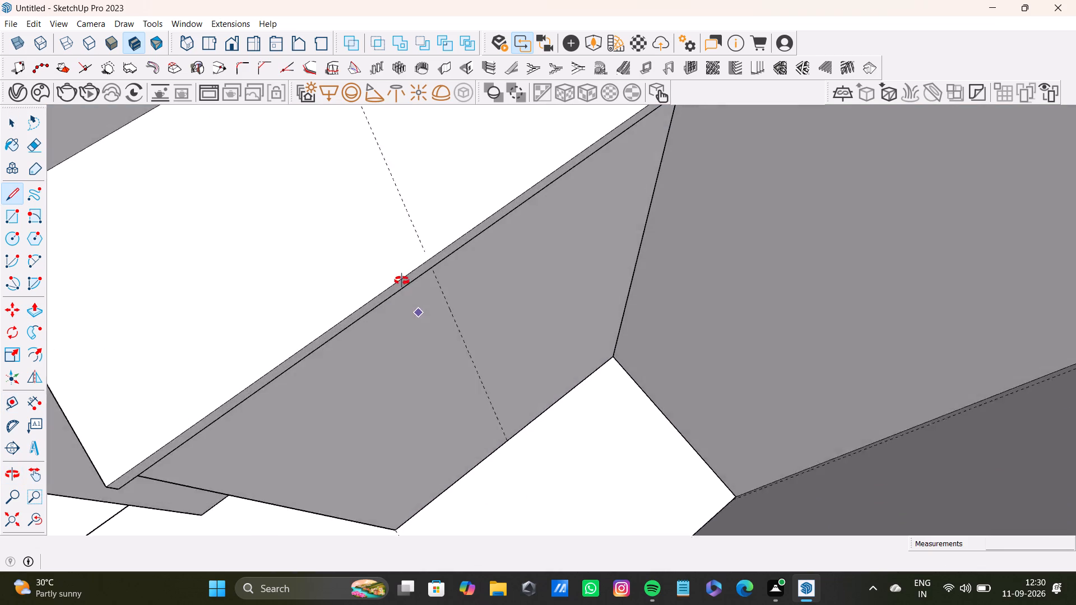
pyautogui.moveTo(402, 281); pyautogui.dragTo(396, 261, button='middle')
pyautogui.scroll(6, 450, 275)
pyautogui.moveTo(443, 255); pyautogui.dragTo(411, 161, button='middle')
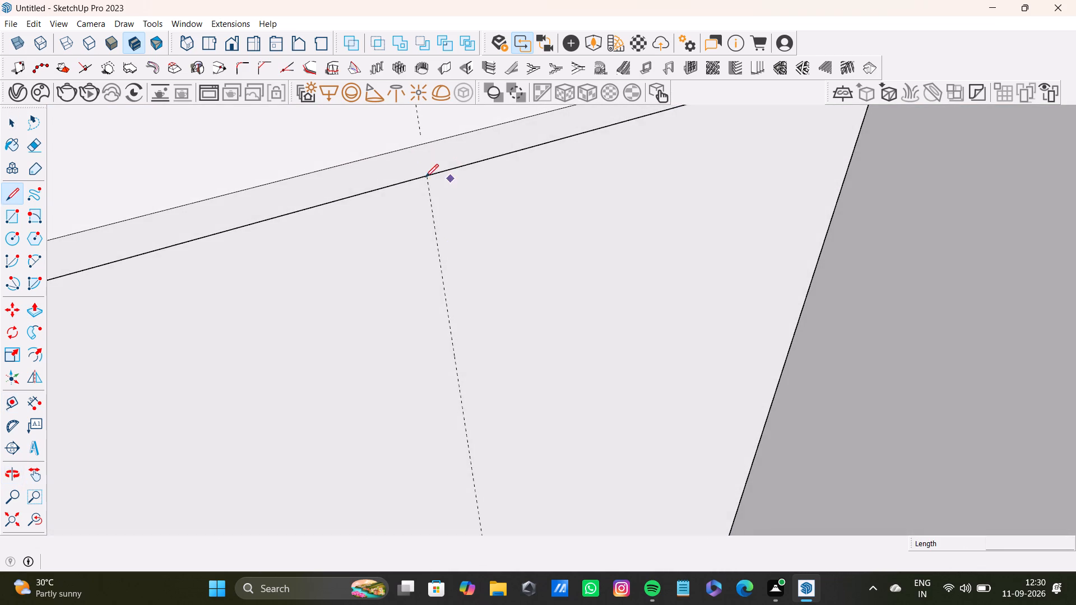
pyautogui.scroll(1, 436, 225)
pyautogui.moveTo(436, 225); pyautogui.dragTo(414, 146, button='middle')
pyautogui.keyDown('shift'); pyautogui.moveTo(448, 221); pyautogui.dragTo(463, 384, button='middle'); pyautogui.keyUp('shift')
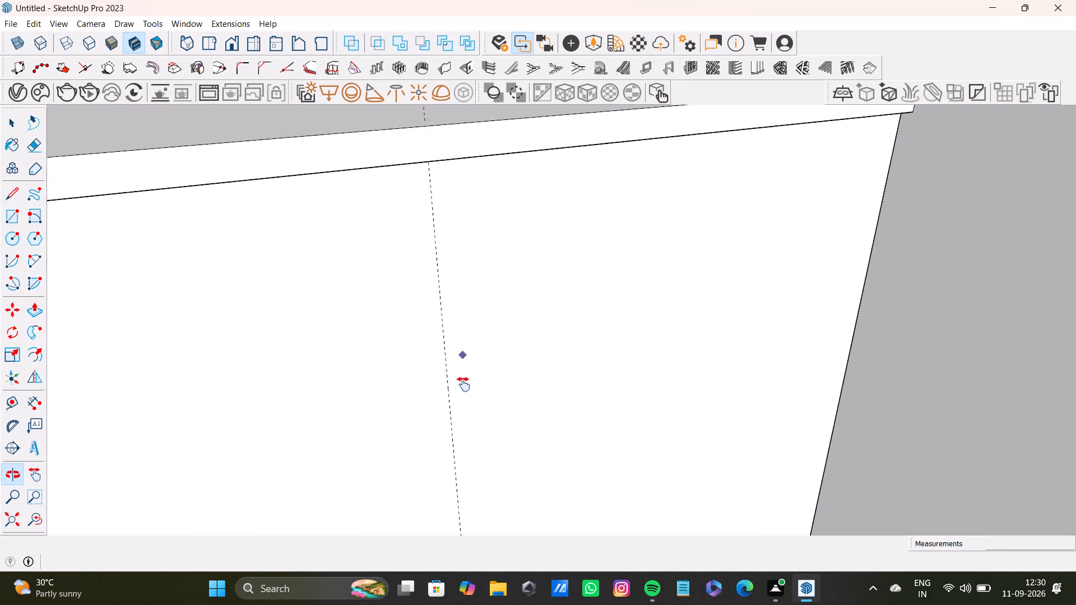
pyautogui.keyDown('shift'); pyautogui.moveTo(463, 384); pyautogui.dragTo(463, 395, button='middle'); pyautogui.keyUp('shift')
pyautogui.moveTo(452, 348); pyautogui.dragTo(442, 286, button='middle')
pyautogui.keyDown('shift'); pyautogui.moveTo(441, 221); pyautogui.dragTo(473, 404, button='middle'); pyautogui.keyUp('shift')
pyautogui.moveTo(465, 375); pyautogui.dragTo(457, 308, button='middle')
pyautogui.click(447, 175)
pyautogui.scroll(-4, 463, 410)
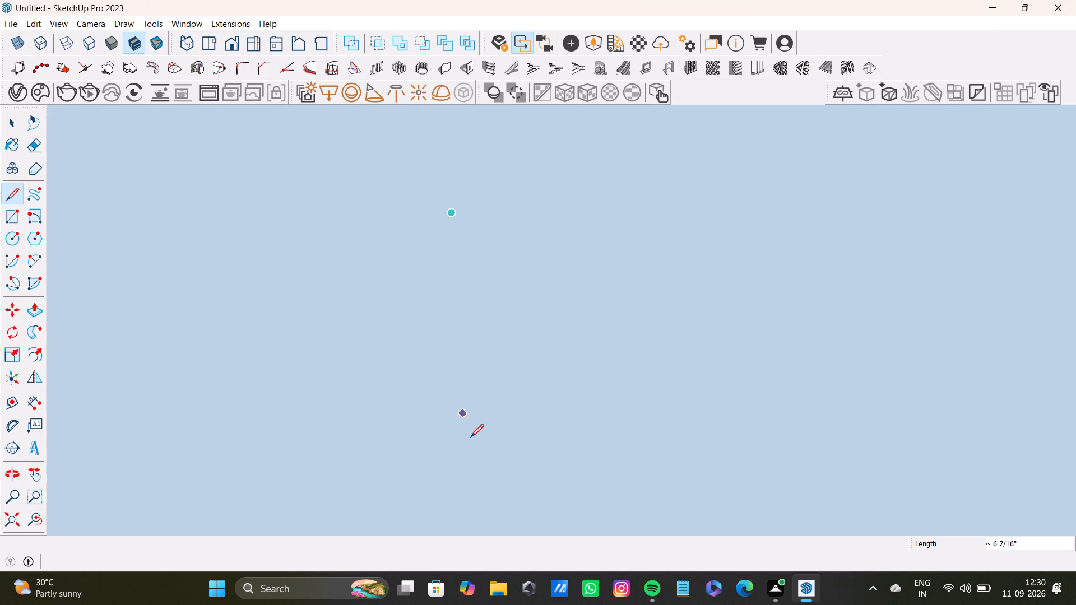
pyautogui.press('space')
# Draw a vertical line about 4' 1" long along the guide, from the countertop's underside to the floor, dividing the cabinet front.
pyautogui.click(4, 197)
pyautogui.scroll(1, 434, 296)
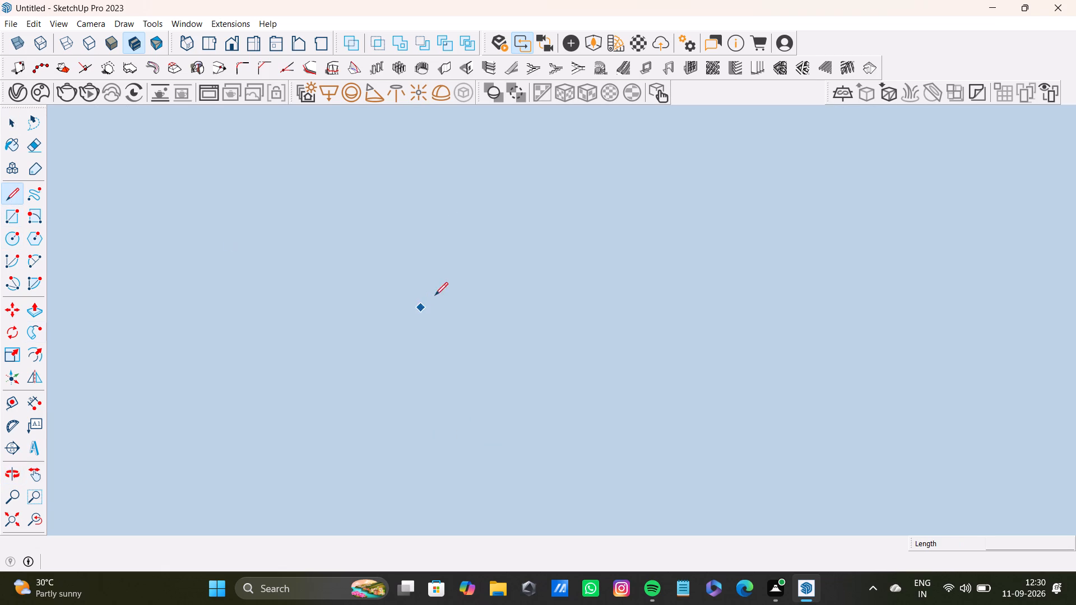
pyautogui.scroll(2, 435, 295)
pyautogui.click(33, 523)
pyautogui.moveTo(420, 410); pyautogui.dragTo(521, 430, button='middle')
pyautogui.click(12, 523)
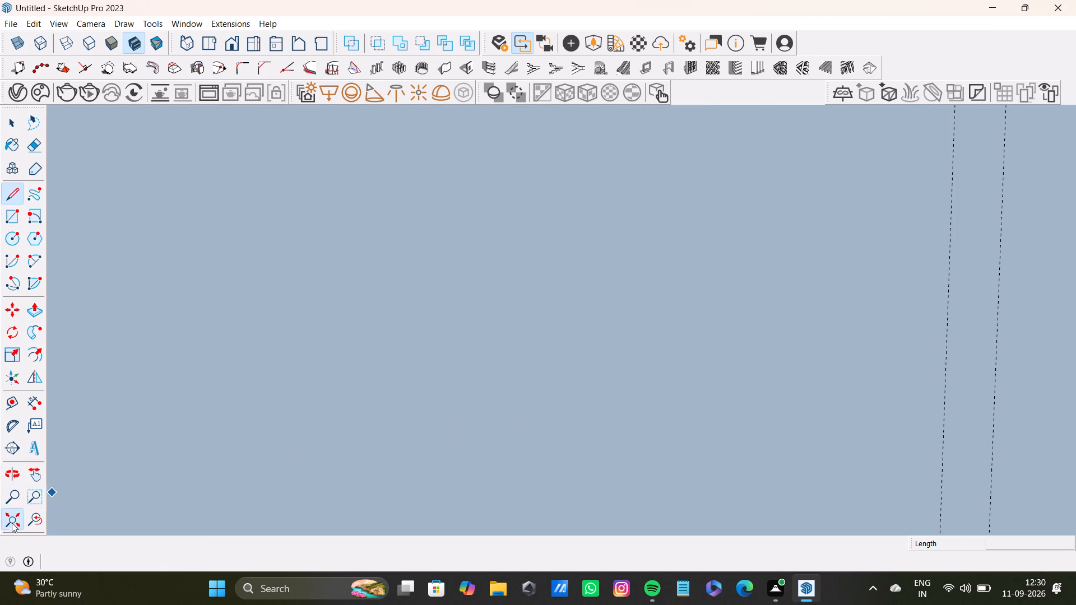
pyautogui.moveTo(386, 390); pyautogui.dragTo(490, 594, button='middle')
pyautogui.scroll(3, 486, 364)
pyautogui.keyDown('shift'); pyautogui.moveTo(516, 265); pyautogui.dragTo(585, 601, button='middle'); pyautogui.keyUp('shift')
pyautogui.scroll(6, 595, 352)
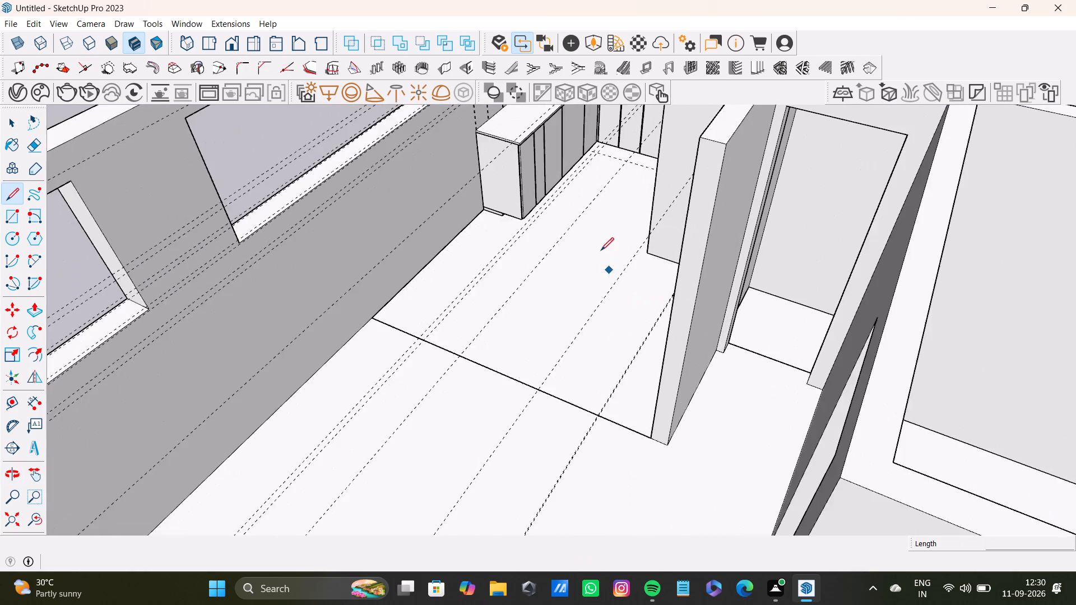
pyautogui.scroll(3, 601, 250)
pyautogui.keyDown('shift'); pyautogui.moveTo(678, 269); pyautogui.dragTo(614, 546, button='middle'); pyautogui.keyUp('shift')
pyautogui.scroll(6, 712, 299)
pyautogui.keyDown('shift'); pyautogui.moveTo(708, 251); pyautogui.dragTo(564, 604, button='middle'); pyautogui.keyUp('shift')
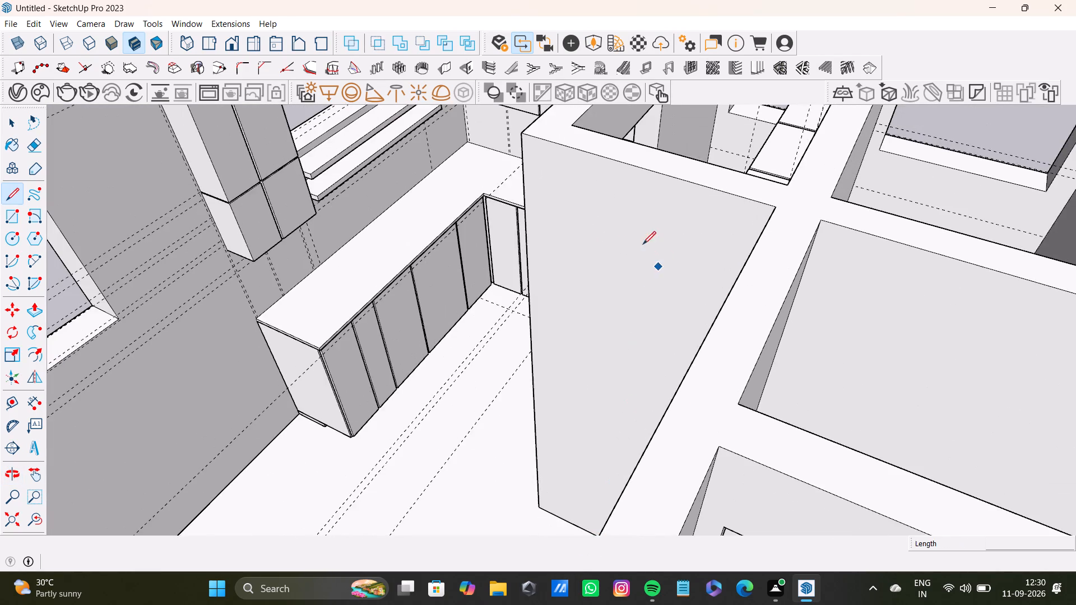
pyautogui.scroll(3, 642, 238)
pyautogui.keyDown('shift'); pyautogui.moveTo(676, 201); pyautogui.dragTo(654, 581, button='middle'); pyautogui.keyUp('shift')
pyautogui.scroll(11, 686, 485)
pyautogui.moveTo(766, 416); pyautogui.dragTo(658, 426, button='middle')
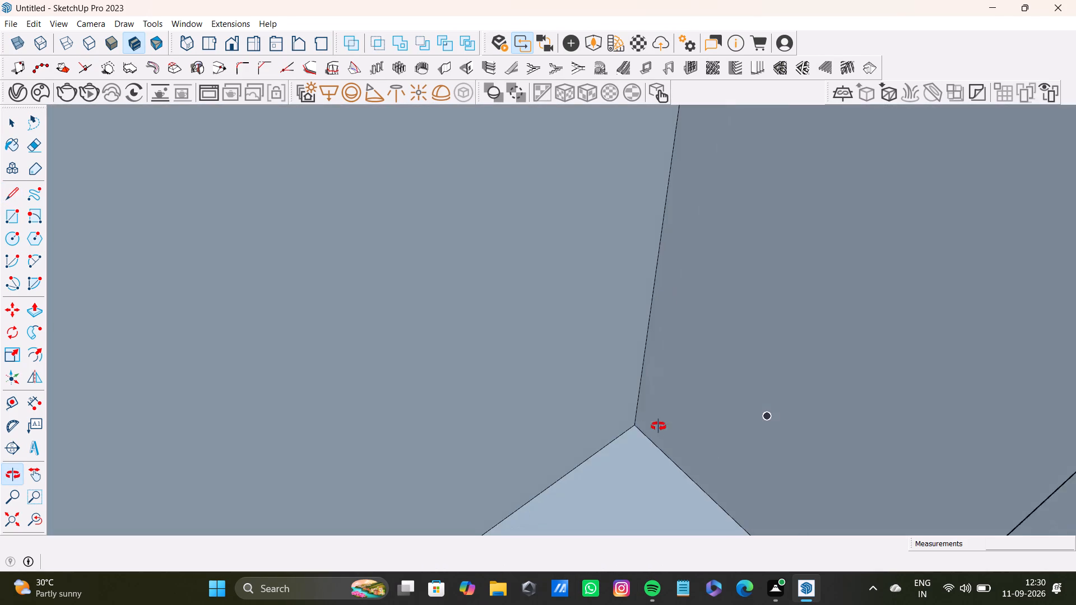
pyautogui.moveTo(658, 426); pyautogui.dragTo(734, 454, button='middle')
pyautogui.scroll(9, 777, 422)
pyautogui.moveTo(713, 424); pyautogui.dragTo(604, 414, button='middle')
pyautogui.scroll(-2, 555, 380)
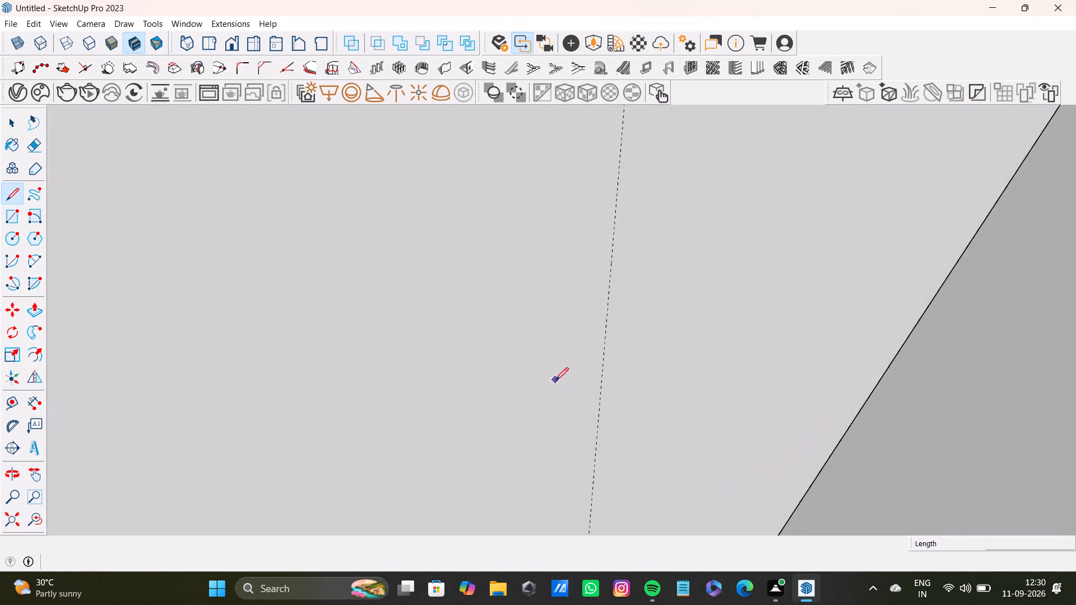
pyautogui.scroll(-1, 555, 380)
pyautogui.keyDown('shift'); pyautogui.moveTo(555, 377); pyautogui.dragTo(589, 483, button='middle'); pyautogui.keyUp('shift')
pyautogui.keyDown('shift'); pyautogui.scroll(-1, 589, 483); pyautogui.keyUp('shift')
pyautogui.scroll(3, 609, 385)
pyautogui.moveTo(616, 346); pyautogui.dragTo(644, 499, button='middle')
pyautogui.moveTo(618, 451); pyautogui.dragTo(580, 294, button='middle')
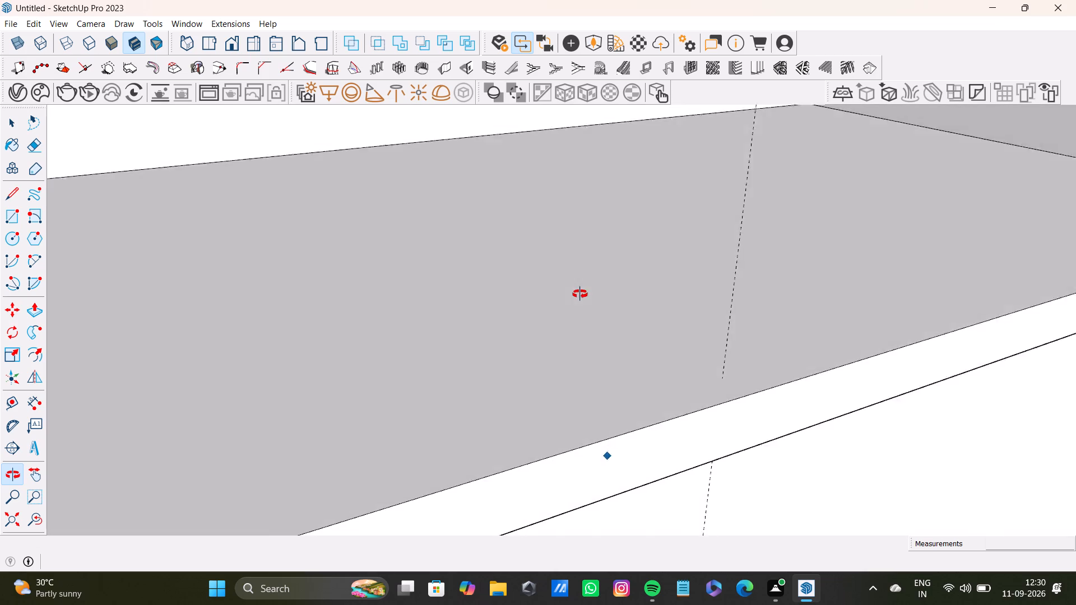
pyautogui.moveTo(580, 294); pyautogui.dragTo(579, 292, button='middle')
pyautogui.scroll(2, 666, 449)
pyautogui.moveTo(701, 498); pyautogui.dragTo(651, 320, button='middle')
pyautogui.scroll(5, 645, 309)
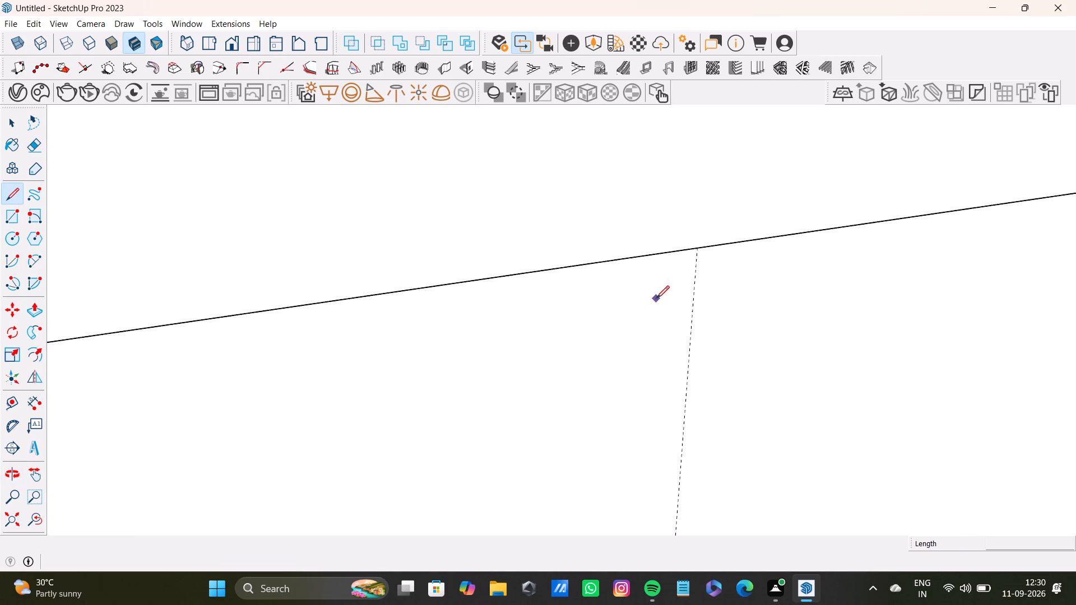
pyautogui.scroll(7, 656, 299)
pyautogui.moveTo(632, 303); pyautogui.dragTo(653, 412, button='middle')
pyautogui.moveTo(656, 411); pyautogui.dragTo(649, 279, button='middle')
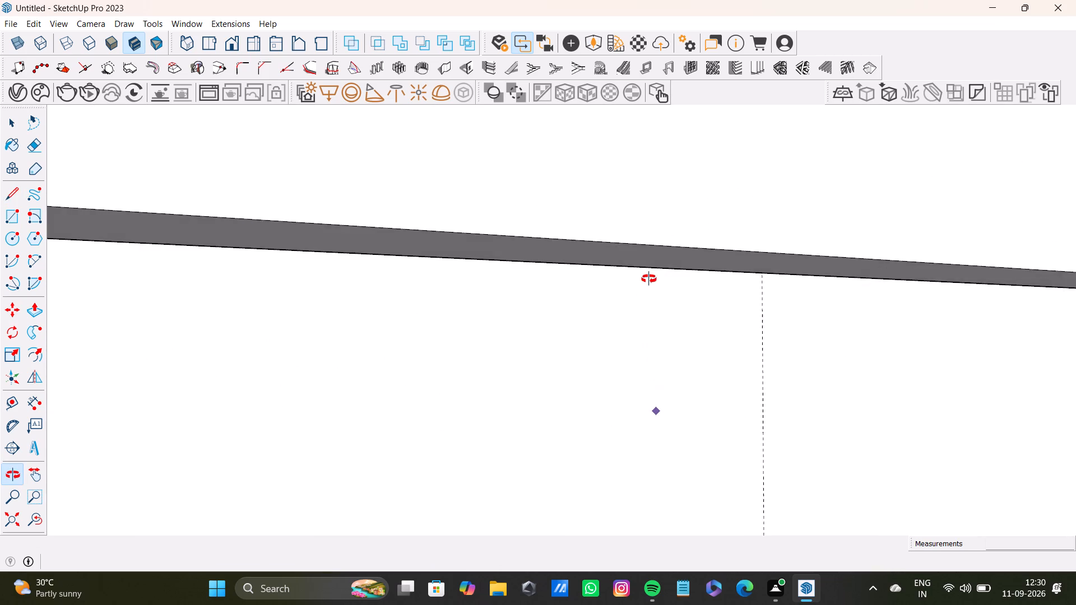
pyautogui.moveTo(649, 279); pyautogui.dragTo(648, 274, button='middle')
pyautogui.click(760, 277)
pyautogui.scroll(-2, 761, 440)
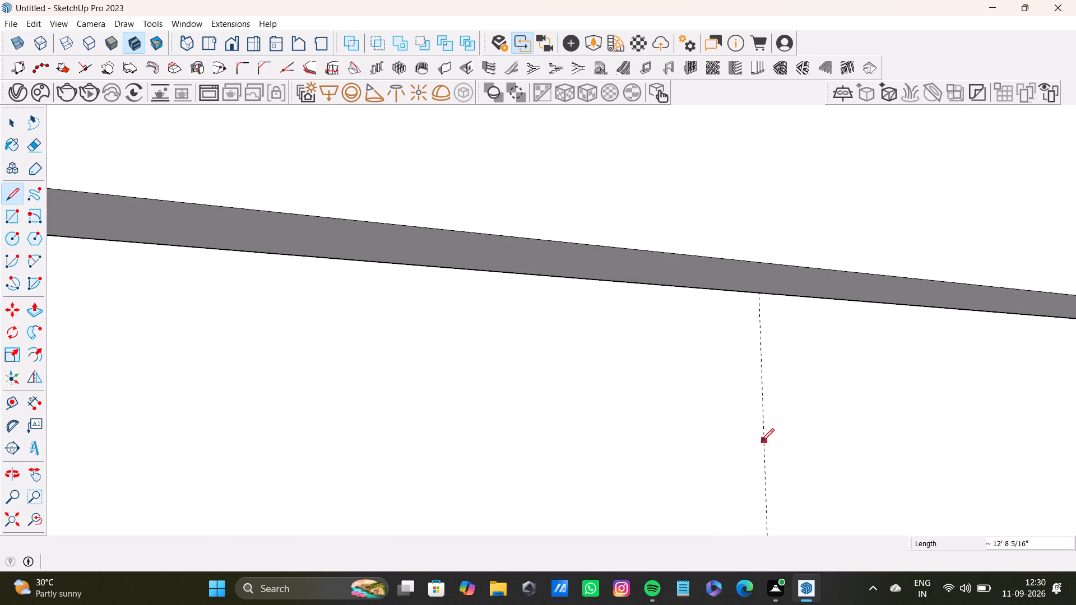
pyautogui.scroll(-1, 761, 441)
pyautogui.press('l')
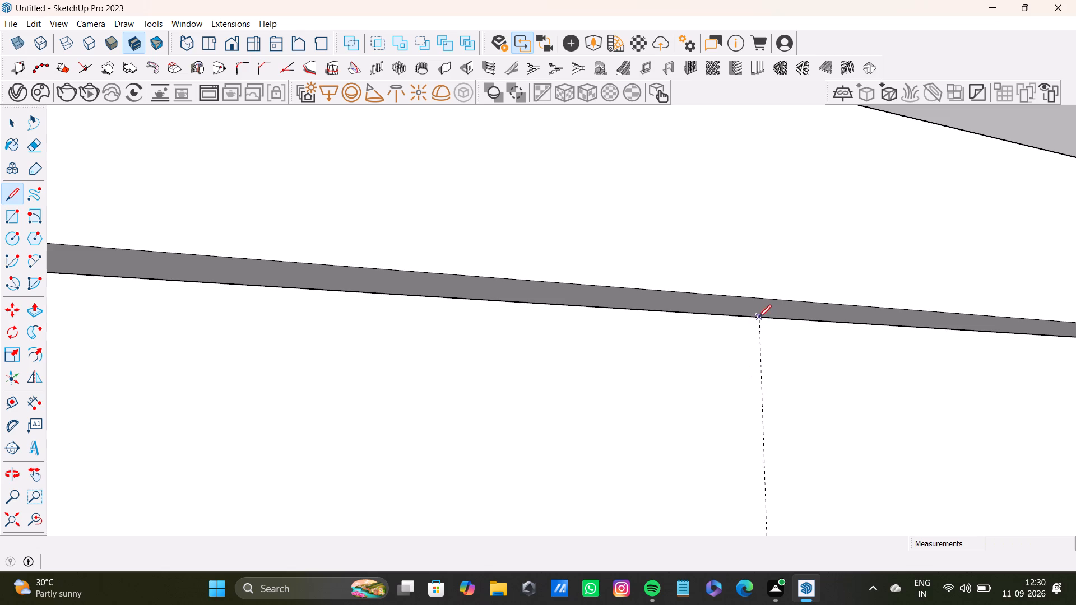
pyautogui.click(760, 319)
pyautogui.scroll(-6, 756, 460)
pyautogui.moveTo(766, 496); pyautogui.dragTo(718, 227, button='middle')
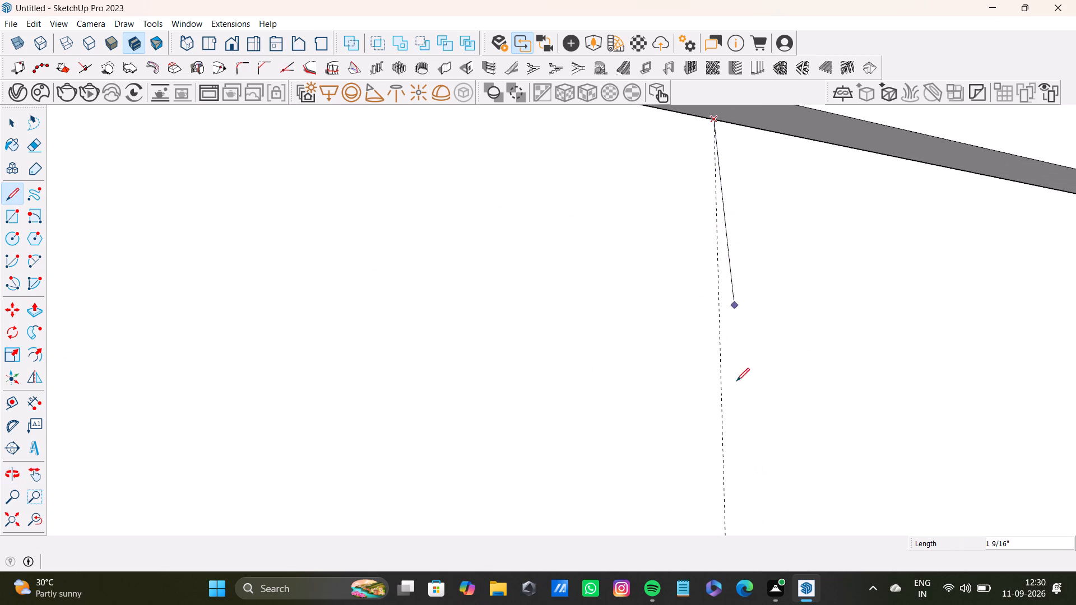
pyautogui.scroll(-3, 714, 459)
pyautogui.moveTo(719, 494); pyautogui.dragTo(865, 604, button='middle')
pyautogui.scroll(-4, 663, 424)
pyautogui.keyDown('shift'); pyautogui.moveTo(661, 455); pyautogui.dragTo(582, 210, button='middle'); pyautogui.keyUp('shift')
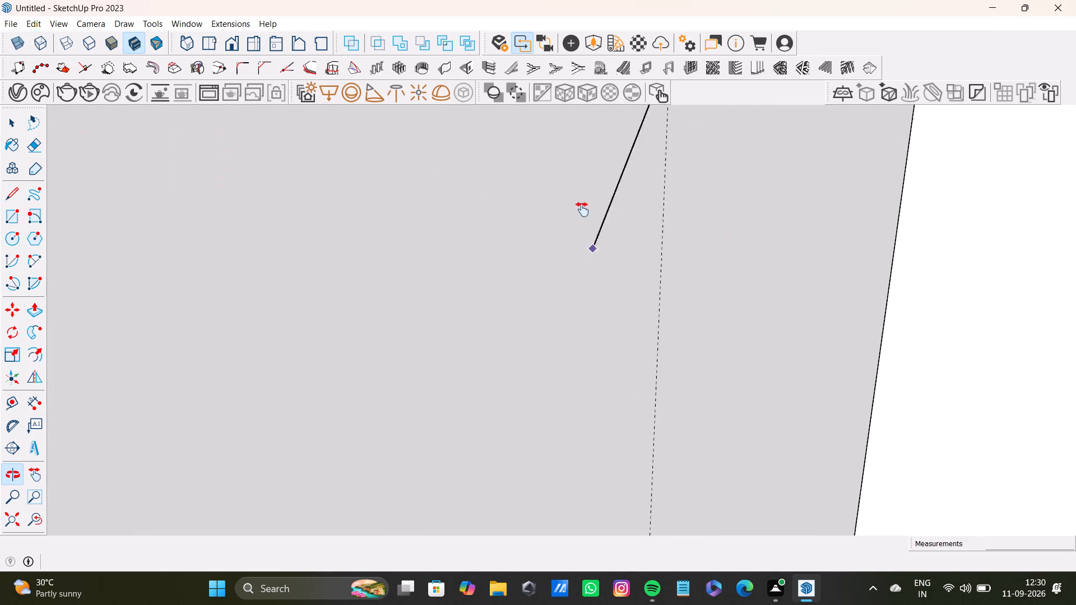
pyautogui.keyDown('shift'); pyautogui.moveTo(582, 210); pyautogui.dragTo(613, 373, button='middle'); pyautogui.keyUp('shift')
pyautogui.scroll(-3, 630, 410)
pyautogui.moveTo(639, 426); pyautogui.dragTo(602, 141, button='middle')
pyautogui.scroll(-6, 621, 380)
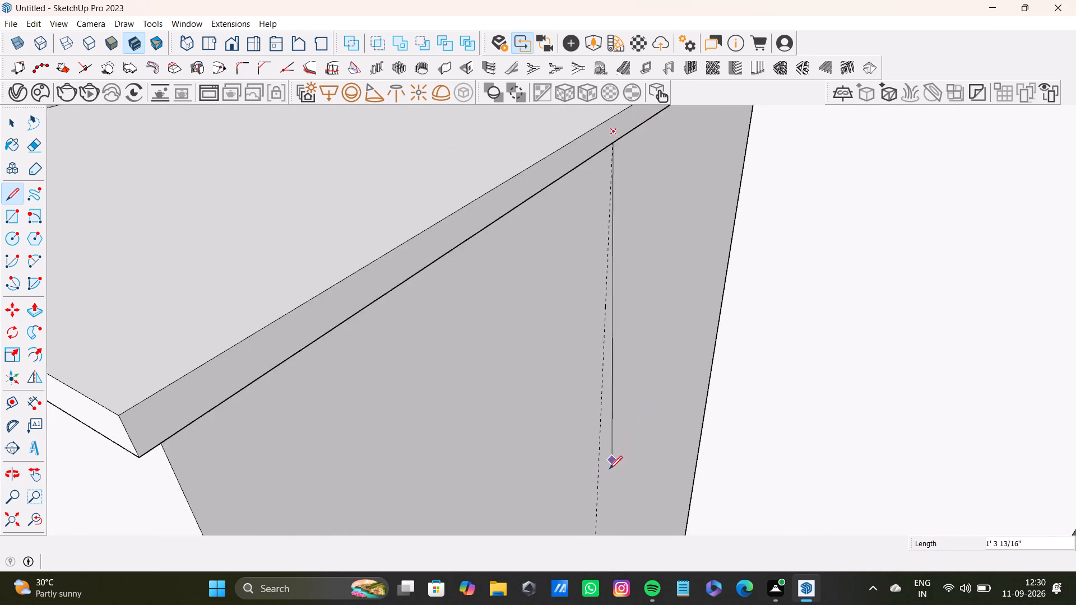
pyautogui.scroll(-1, 609, 469)
pyautogui.keyDown('shift'); pyautogui.moveTo(608, 476); pyautogui.dragTo(583, 291, button='middle'); pyautogui.keyUp('shift')
pyautogui.scroll(3, 592, 346)
pyautogui.moveTo(583, 438); pyautogui.dragTo(576, 205, button='middle')
pyautogui.scroll(2, 576, 371)
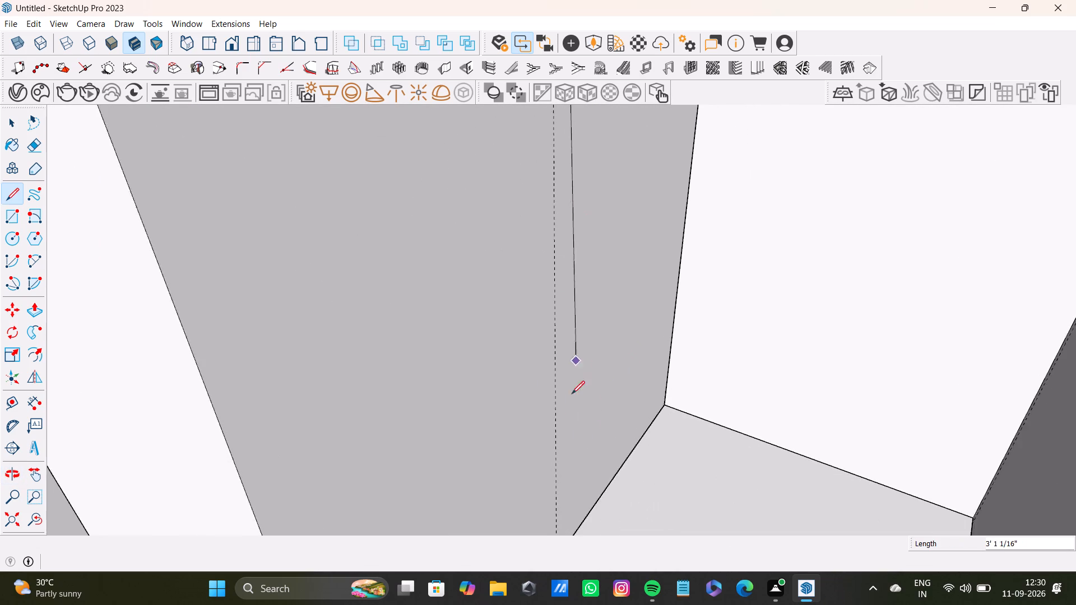
pyautogui.keyDown('shift'); pyautogui.moveTo(567, 422); pyautogui.dragTo(532, 278, button='middle'); pyautogui.keyUp('shift')
pyautogui.scroll(1, 536, 378)
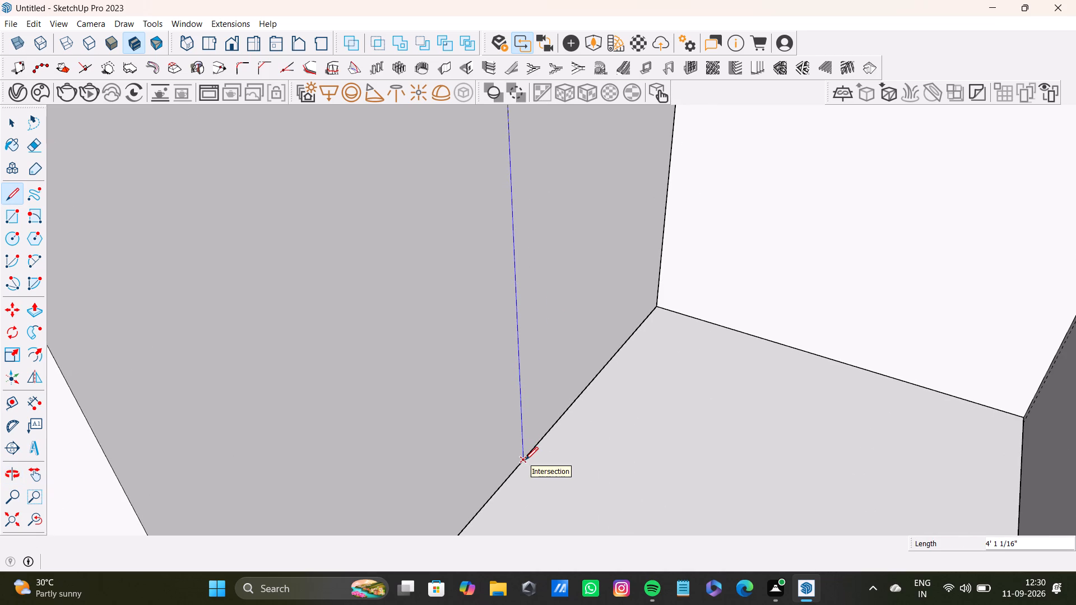
pyautogui.click(525, 460)
pyautogui.press('space')
# Undo the vertical dividing line drawn over the narrow room's counter cabinet front, outside the cabinet's group.
pyautogui.scroll(-6, 527, 427)
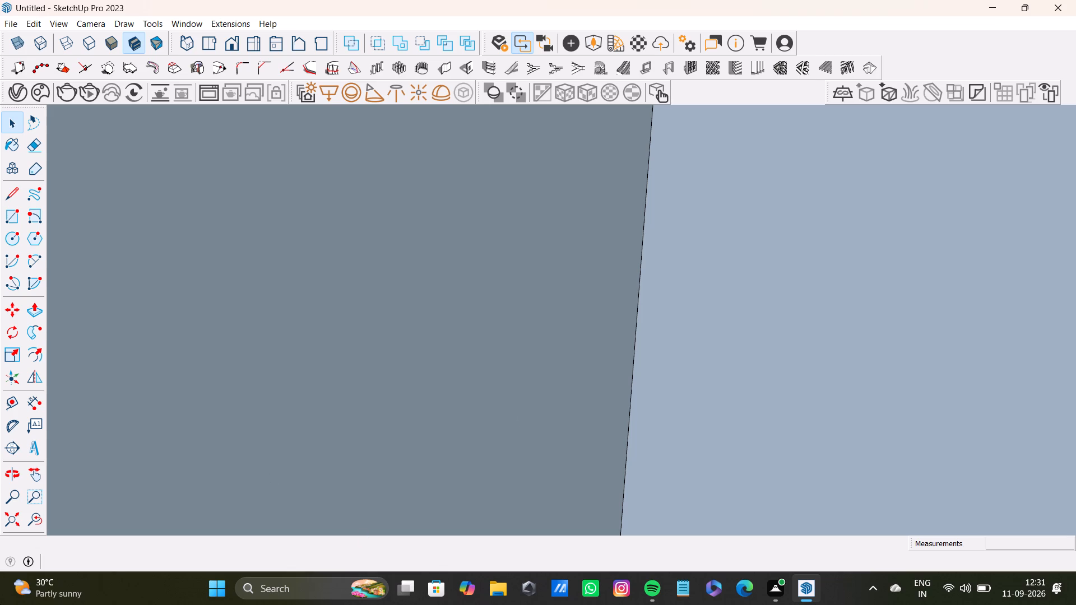
pyautogui.click(34, 517)
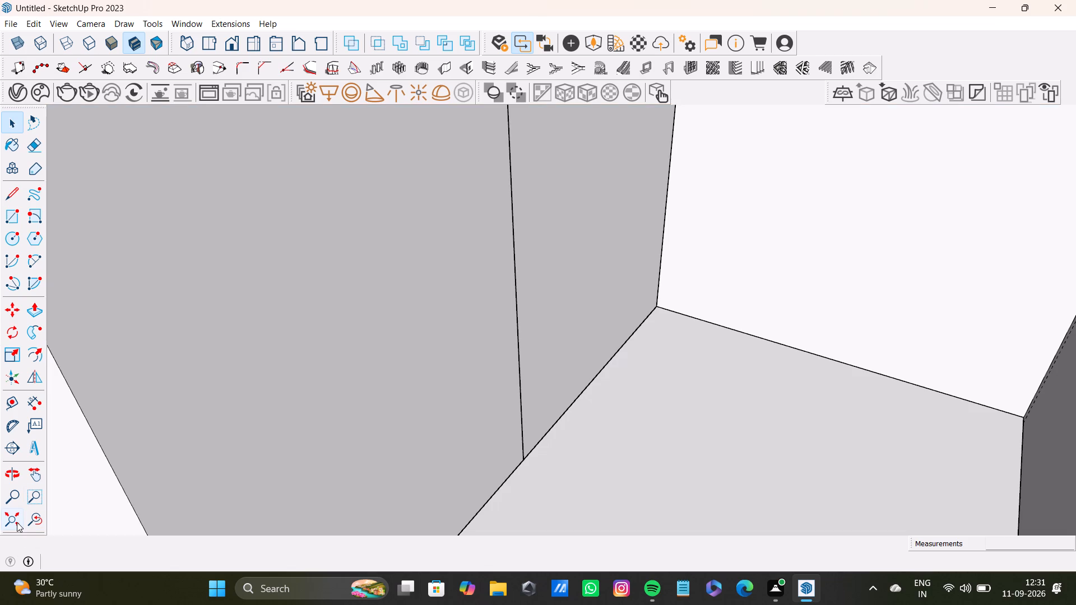
pyautogui.click(534, 350)
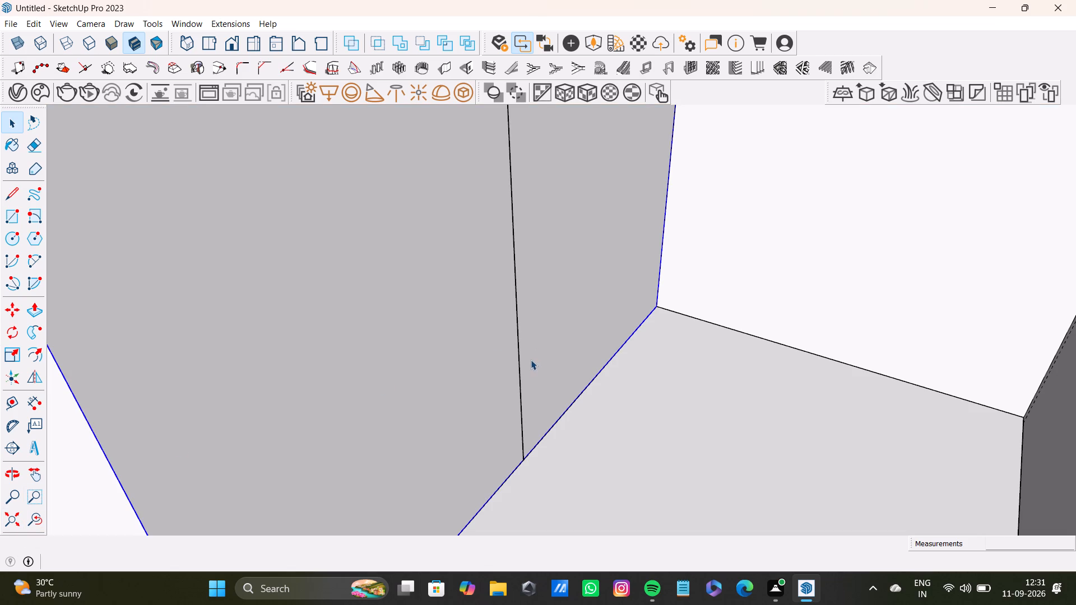
pyautogui.scroll(-4, 528, 360)
pyautogui.click(33, 523)
pyautogui.click(9, 523)
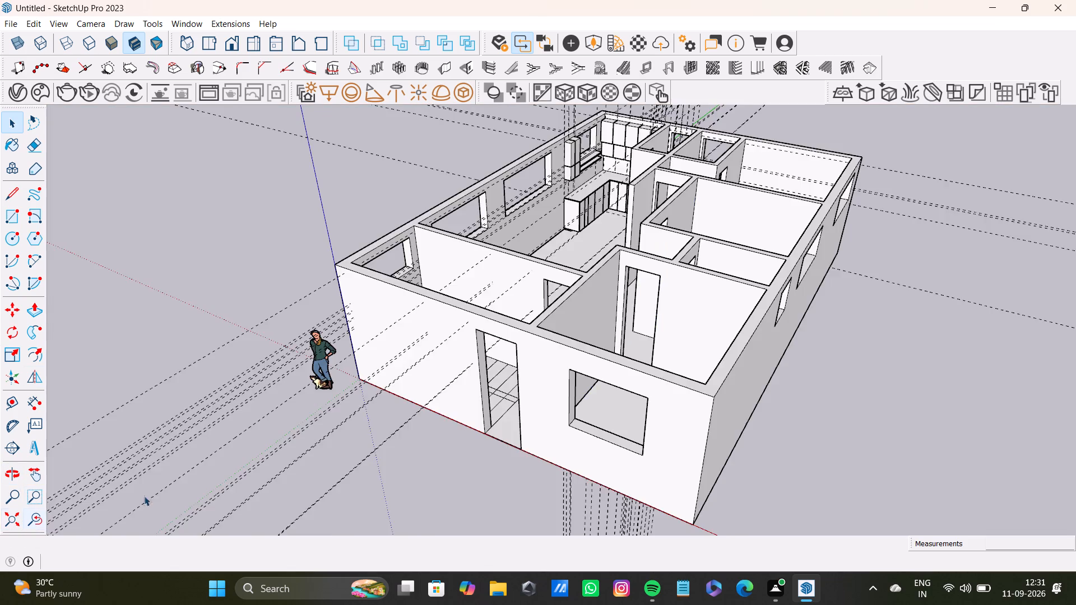
pyautogui.keyDown('shift'); pyautogui.moveTo(488, 403); pyautogui.dragTo(538, 572, button='middle'); pyautogui.keyUp('shift')
pyautogui.scroll(9, 674, 313)
pyautogui.keyDown('shift'); pyautogui.moveTo(720, 338); pyautogui.dragTo(723, 438, button='middle'); pyautogui.keyUp('shift')
pyautogui.scroll(4, 693, 348)
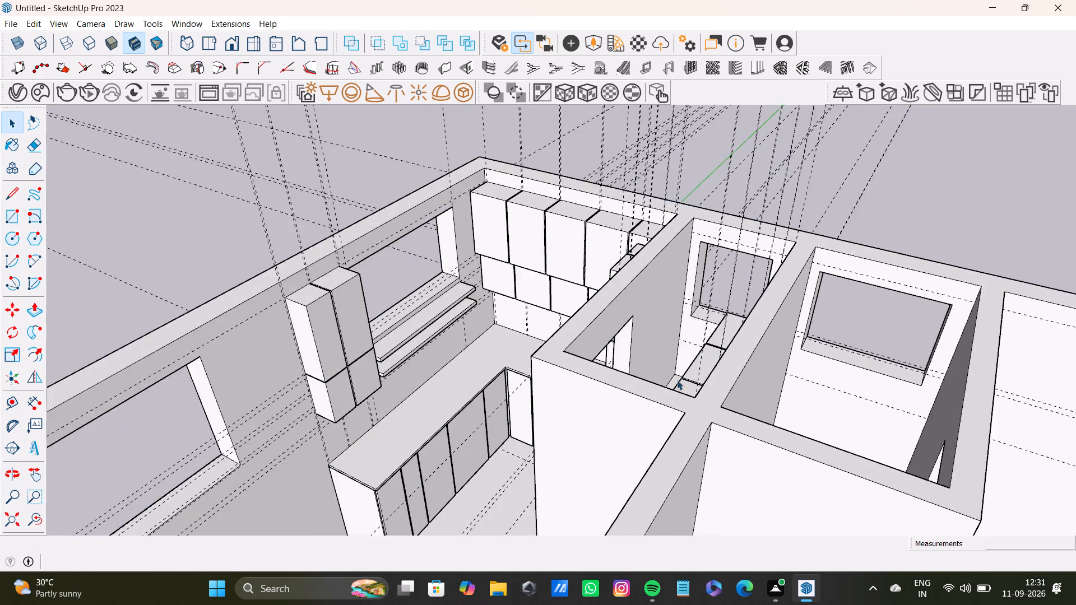
pyautogui.scroll(18, 677, 380)
pyautogui.moveTo(675, 345); pyautogui.dragTo(607, 281, button='middle')
pyautogui.scroll(3, 641, 315)
pyautogui.keyDown('shift'); pyautogui.moveTo(313, 325); pyautogui.dragTo(620, 374, button='middle'); pyautogui.keyUp('shift')
pyautogui.click(34, 522)
pyautogui.click(8, 520)
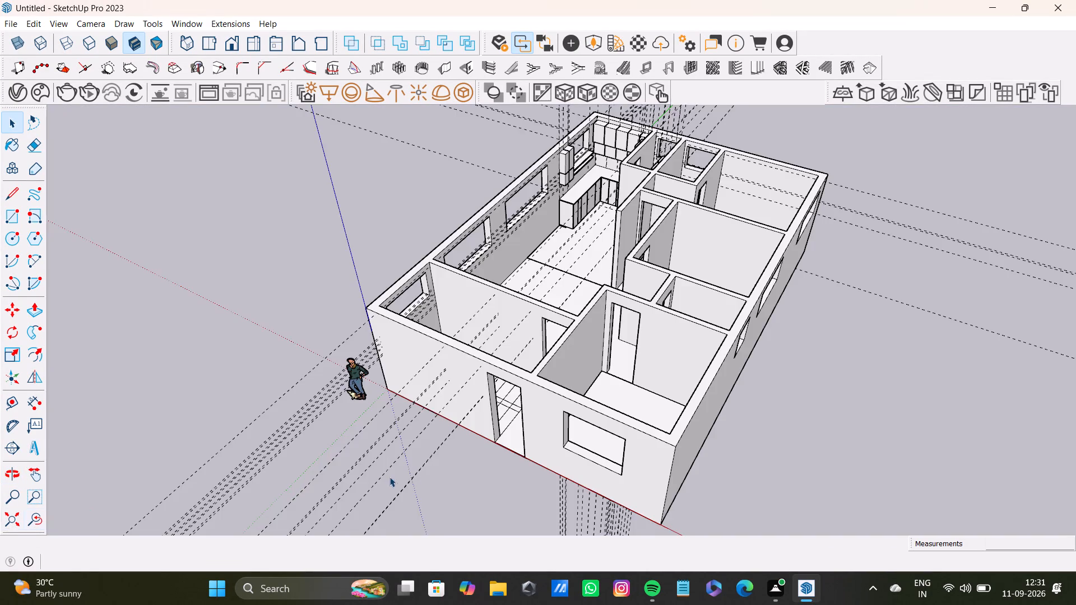
pyautogui.scroll(11, 608, 199)
pyautogui.moveTo(671, 158); pyautogui.dragTo(681, 274, button='middle')
pyautogui.scroll(9, 665, 203)
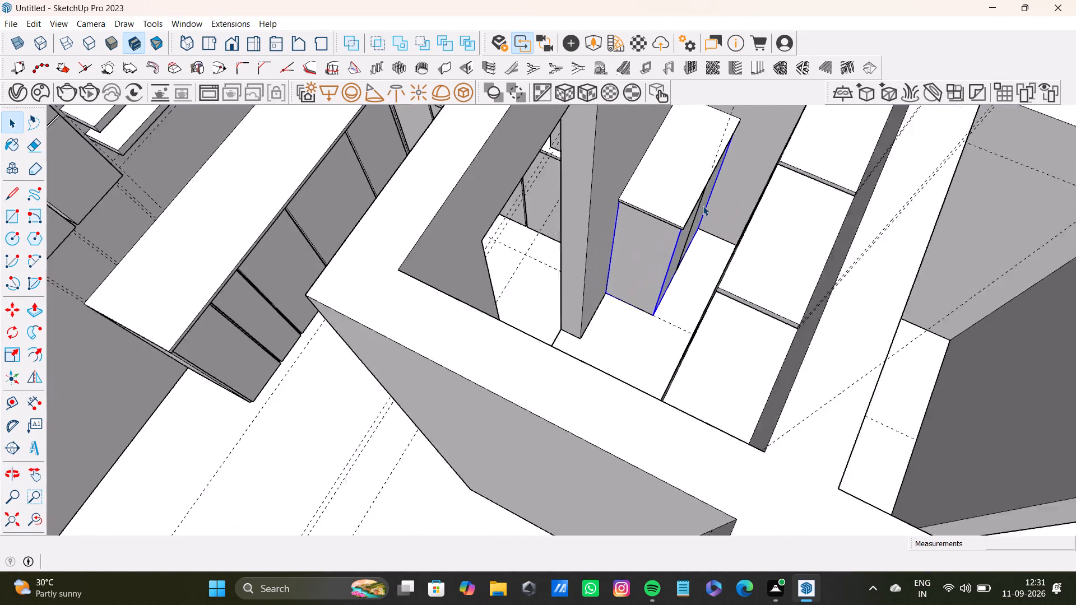
pyautogui.scroll(3, 703, 206)
pyautogui.keyDown('shift'); pyautogui.moveTo(705, 207); pyautogui.dragTo(672, 291, button='middle'); pyautogui.keyUp('shift')
pyautogui.keyDown('shift'); pyautogui.scroll(8, 672, 291); pyautogui.keyUp('shift')
pyautogui.moveTo(687, 268); pyautogui.dragTo(551, 261, button='middle')
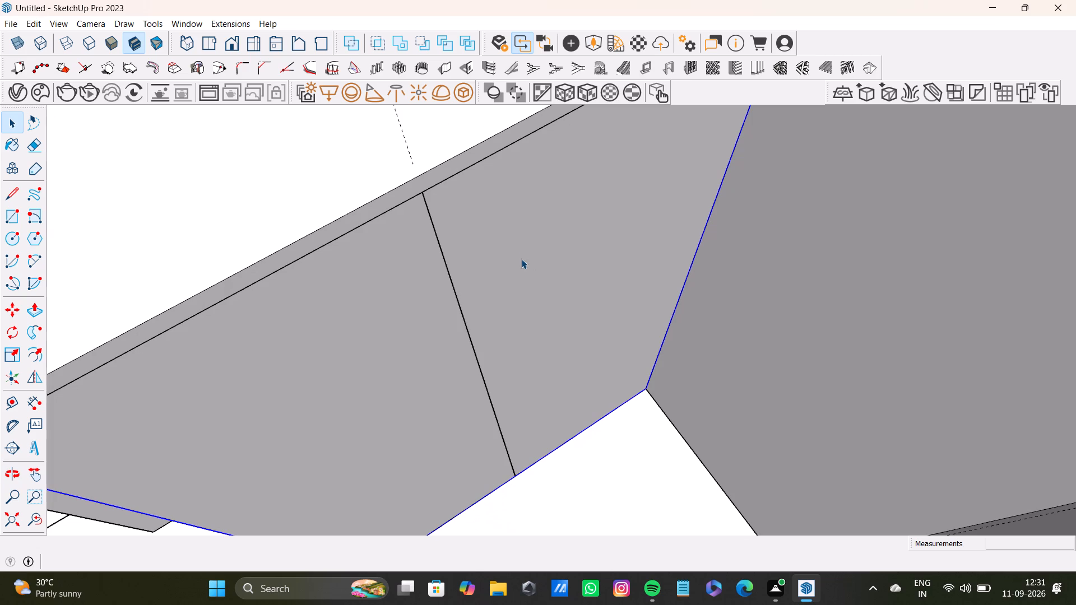
pyautogui.press('space')
pyautogui.click(509, 238)
pyautogui.doubleClick(521, 259)
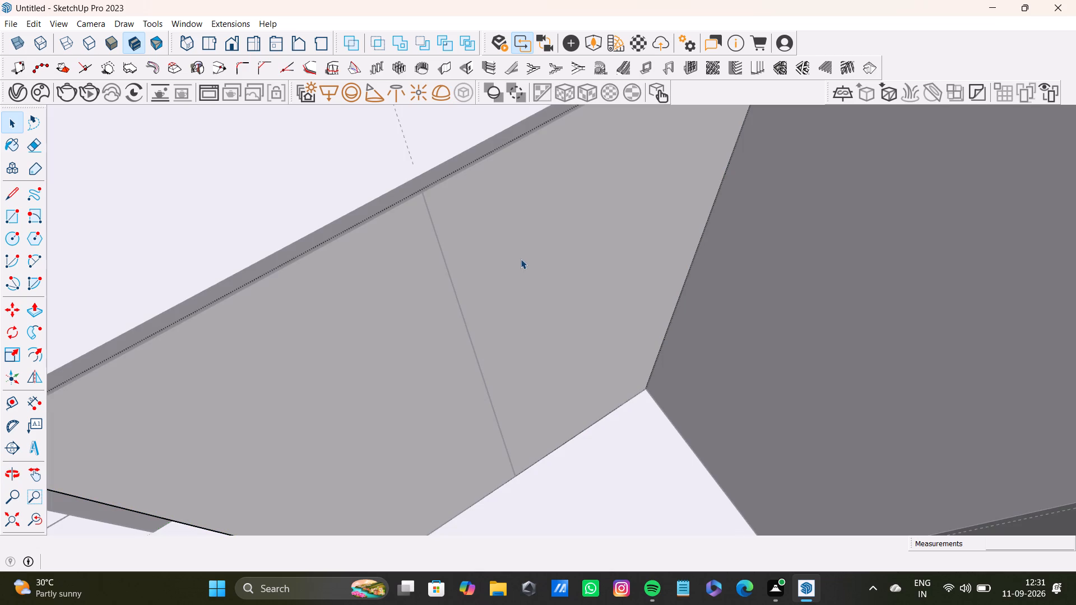
pyautogui.hotkey('ctrl', 'z')
pyautogui.hotkey('ctrl', 'z')
# Inside the counter cabinet's group, draw a vertical line along the guide from the countertop's underside to the floor, dividing the front face.
pyautogui.tripleClick(495, 262)
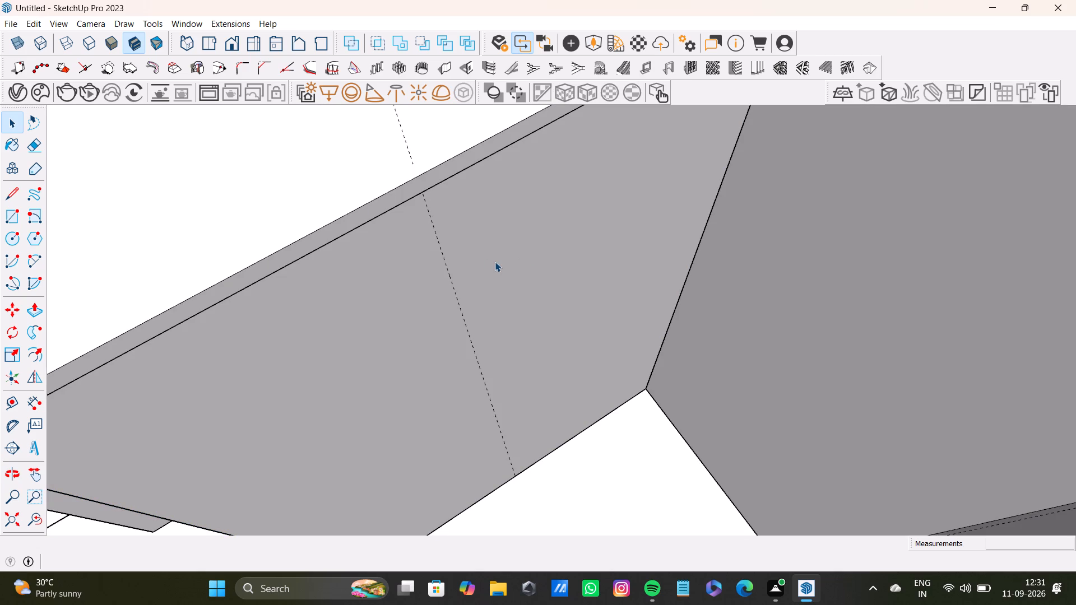
pyautogui.click(506, 291)
pyautogui.scroll(-4, 546, 342)
pyautogui.moveTo(564, 353); pyautogui.dragTo(620, 374, button='middle')
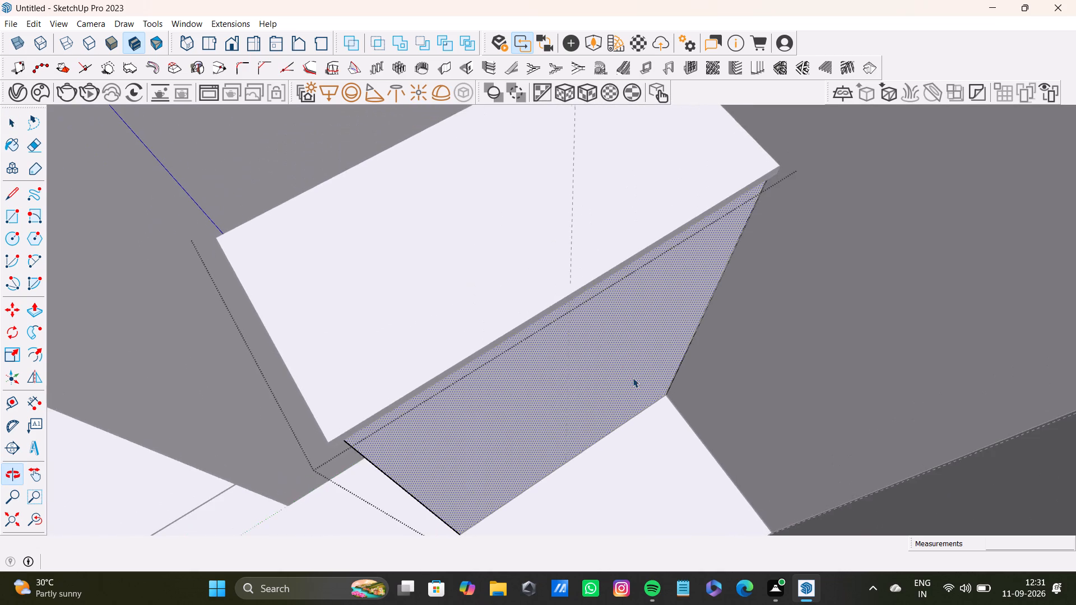
pyautogui.moveTo(635, 377); pyautogui.dragTo(631, 368, button='middle')
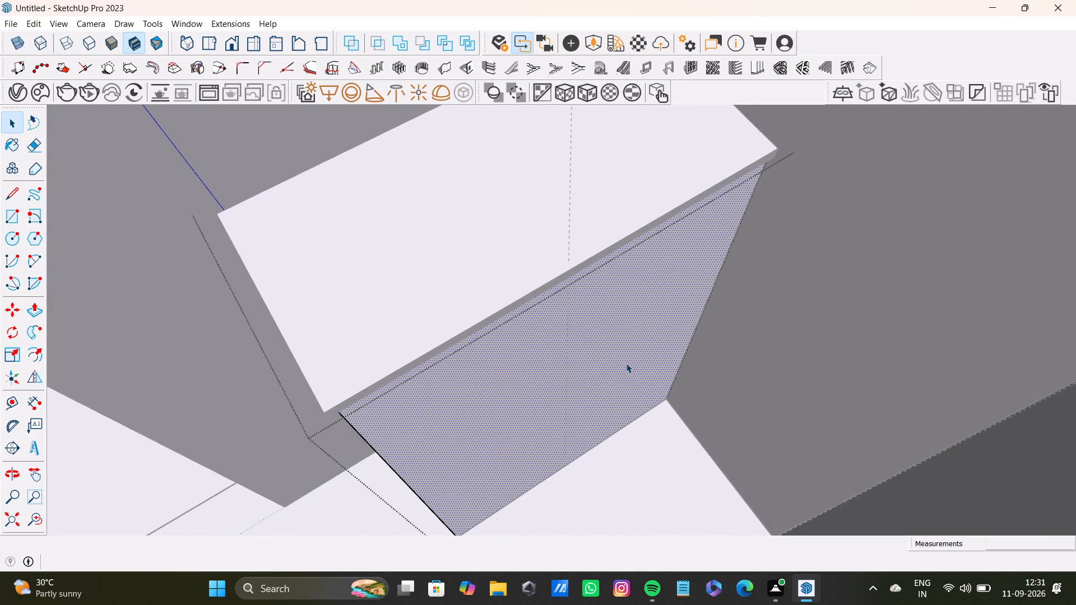
pyautogui.press('t')
pyautogui.press(';')
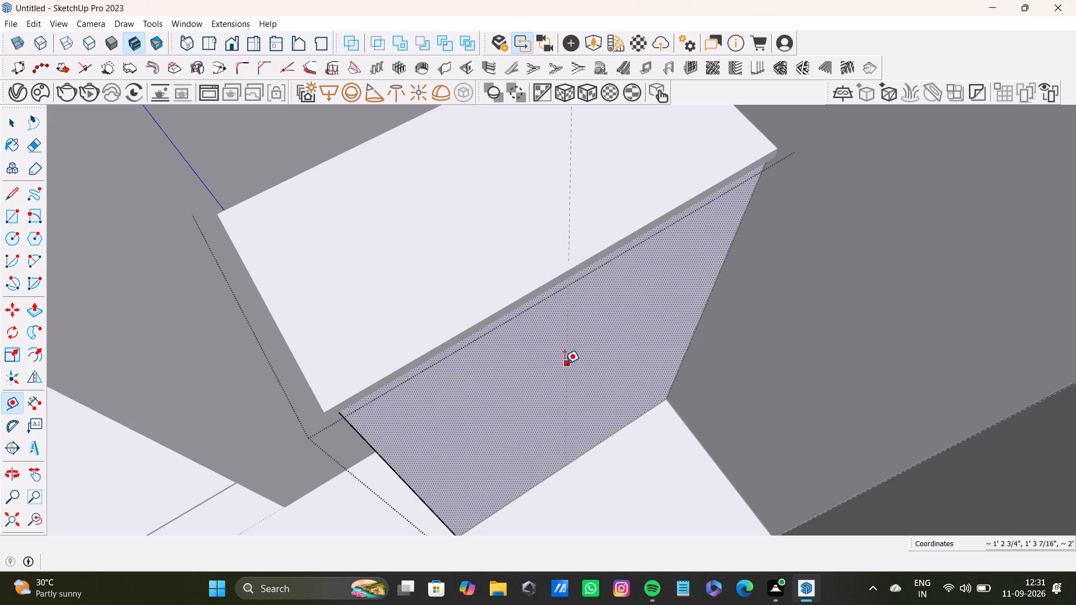
pyautogui.press('l')
pyautogui.moveTo(561, 314); pyautogui.dragTo(554, 281, button='middle')
pyautogui.scroll(1, 561, 314)
pyautogui.scroll(-1, 555, 259)
pyautogui.scroll(4, 555, 243)
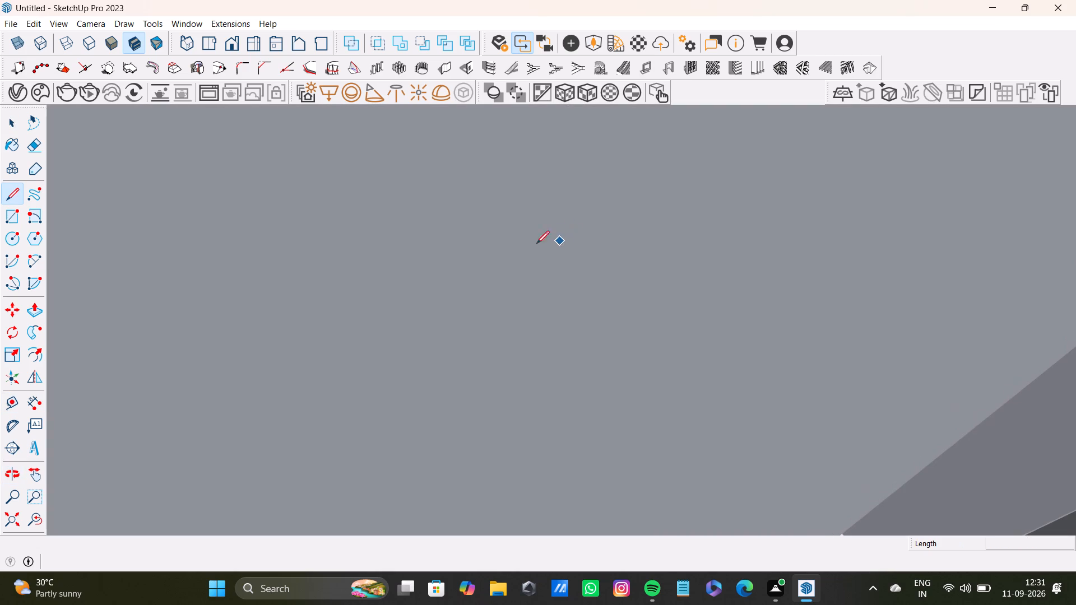
pyautogui.click(40, 522)
pyautogui.moveTo(586, 444); pyautogui.dragTo(652, 383, button='middle')
pyautogui.scroll(1, 633, 292)
pyautogui.moveTo(620, 294); pyautogui.dragTo(618, 296, button='middle')
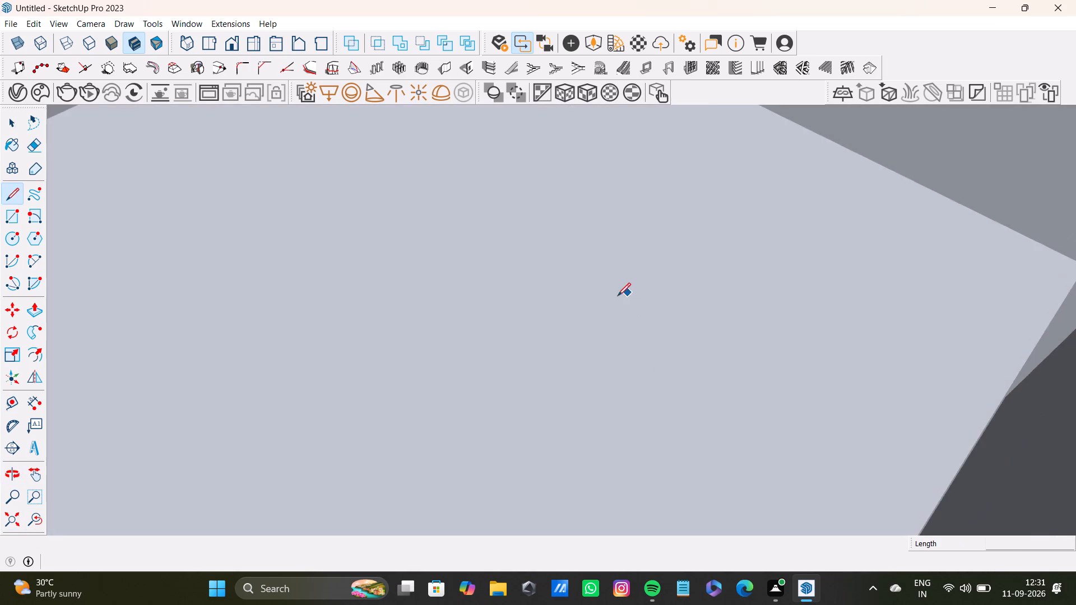
pyautogui.moveTo(618, 296); pyautogui.dragTo(490, 604, button='middle')
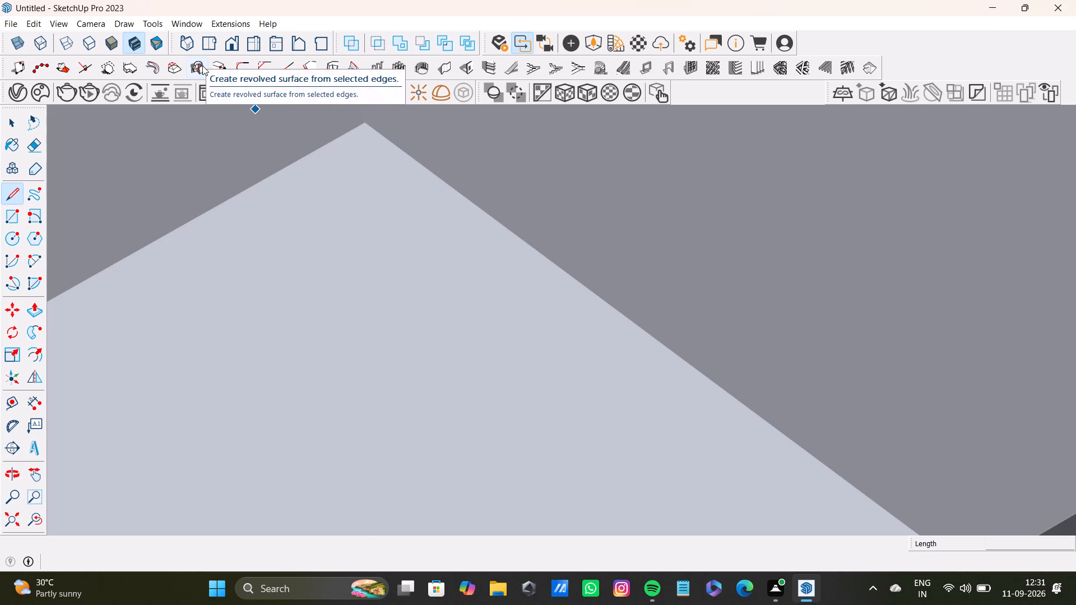
pyautogui.scroll(-5, 248, 373)
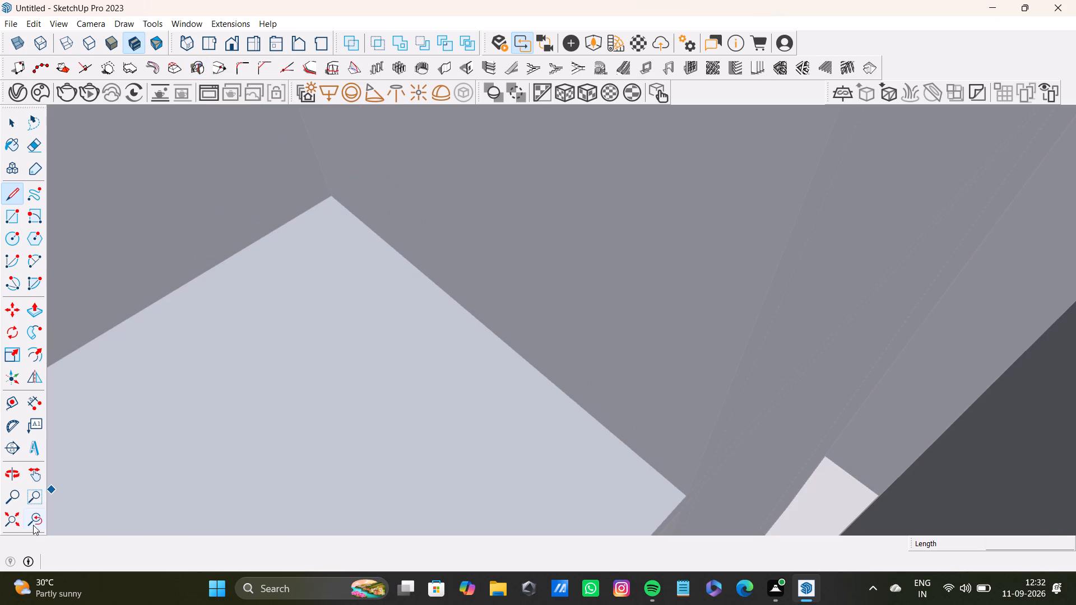
pyautogui.click(33, 525)
pyautogui.moveTo(310, 323); pyautogui.dragTo(520, 499, button='middle')
pyautogui.click(12, 521)
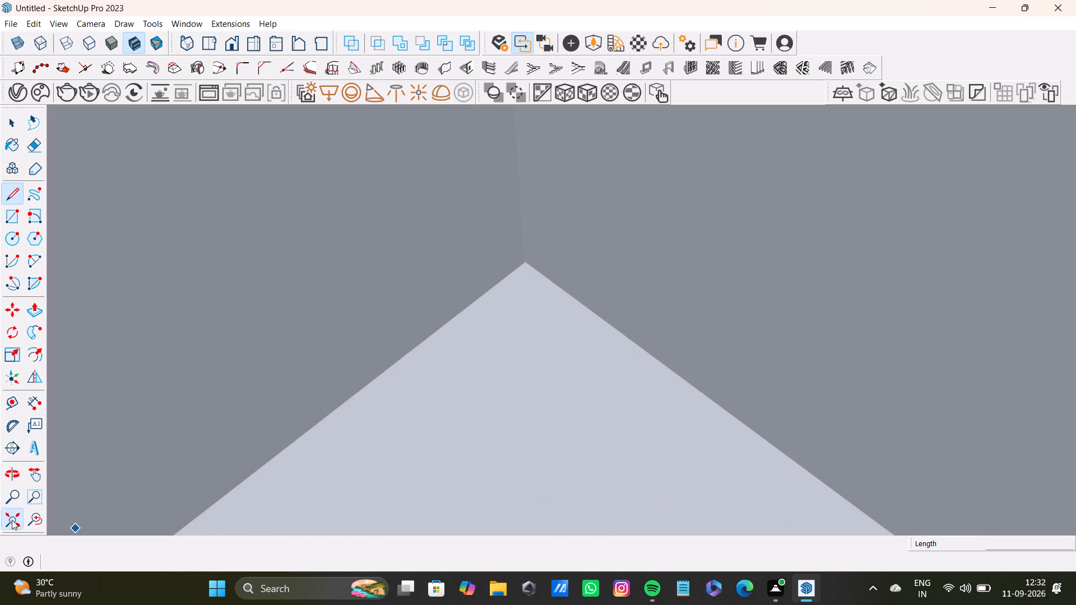
pyautogui.moveTo(492, 268); pyautogui.dragTo(507, 388, button='middle')
pyautogui.scroll(20, 695, 160)
pyautogui.scroll(1, 695, 160)
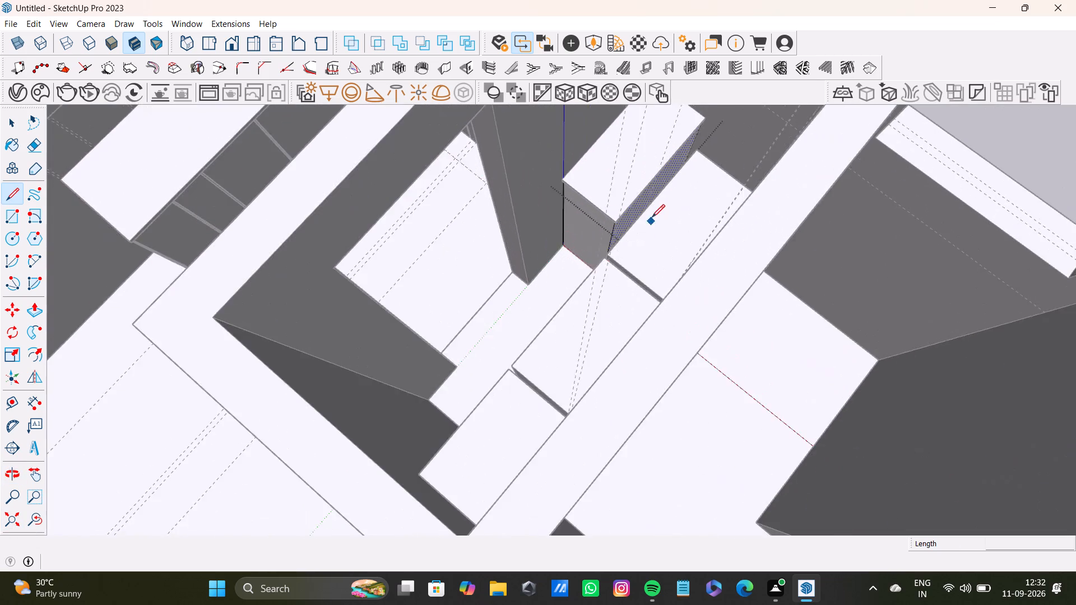
pyautogui.scroll(7, 652, 217)
pyautogui.keyDown('shift'); pyautogui.moveTo(637, 179); pyautogui.dragTo(622, 299, button='middle'); pyautogui.keyUp('shift')
pyautogui.scroll(9, 622, 299)
pyautogui.moveTo(641, 310); pyautogui.dragTo(555, 262, button='middle')
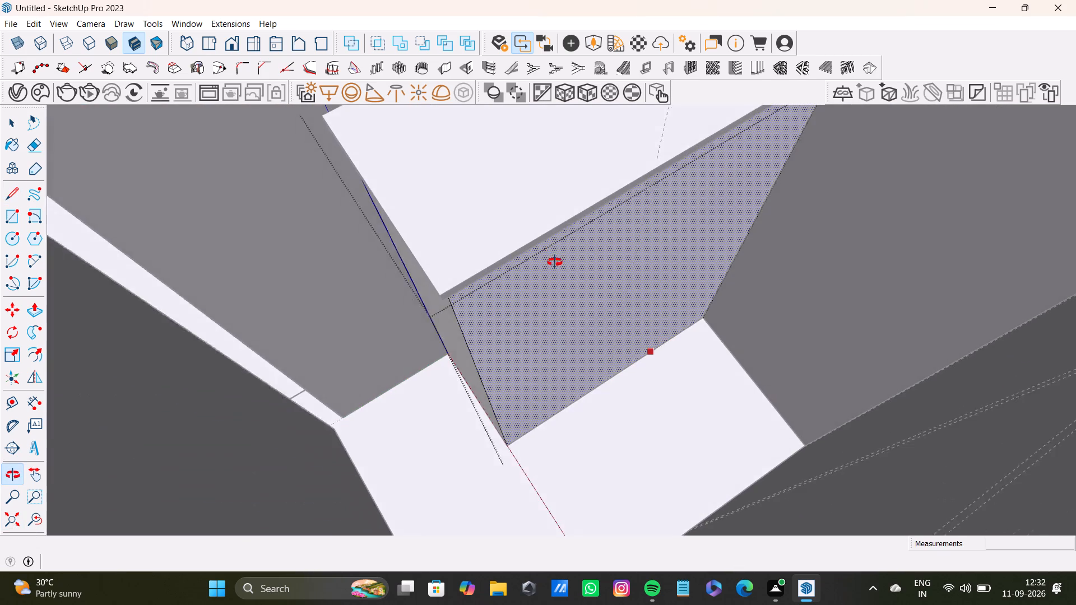
pyautogui.moveTo(555, 262); pyautogui.dragTo(555, 259, button='middle')
pyautogui.scroll(6, 632, 195)
pyautogui.scroll(1, 680, 202)
pyautogui.moveTo(680, 202); pyautogui.dragTo(619, 207, button='middle')
pyautogui.scroll(-1, 615, 189)
pyautogui.scroll(3, 625, 172)
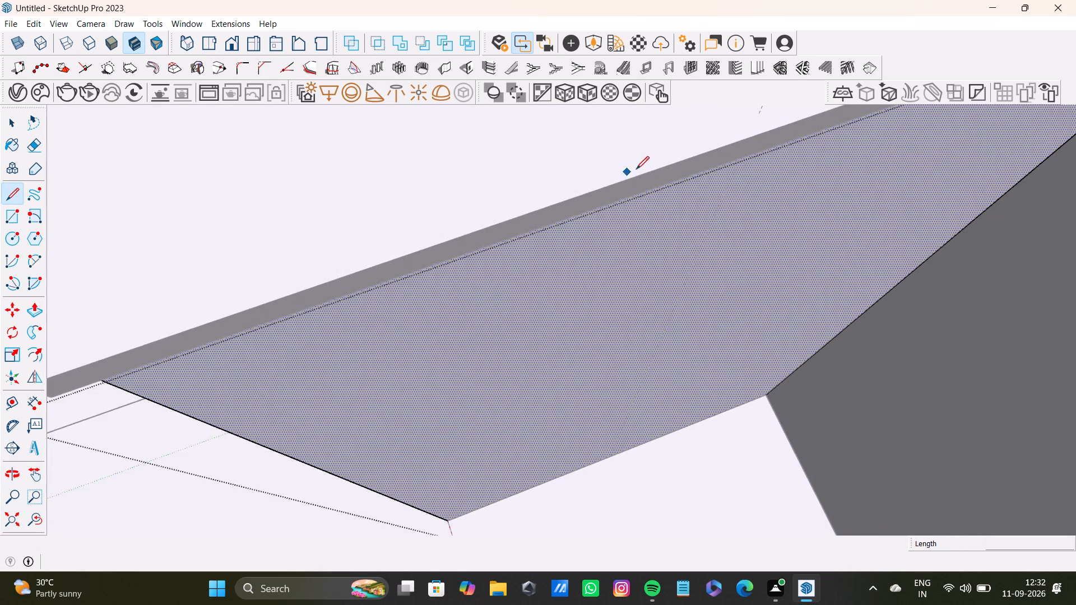
pyautogui.keyDown('shift'); pyautogui.moveTo(638, 171); pyautogui.dragTo(629, 373, button='middle'); pyautogui.keyUp('shift')
pyautogui.moveTo(648, 382); pyautogui.dragTo(662, 180, button='middle')
pyautogui.scroll(3, 706, 303)
pyautogui.moveTo(721, 328); pyautogui.dragTo(699, 217, button='middle')
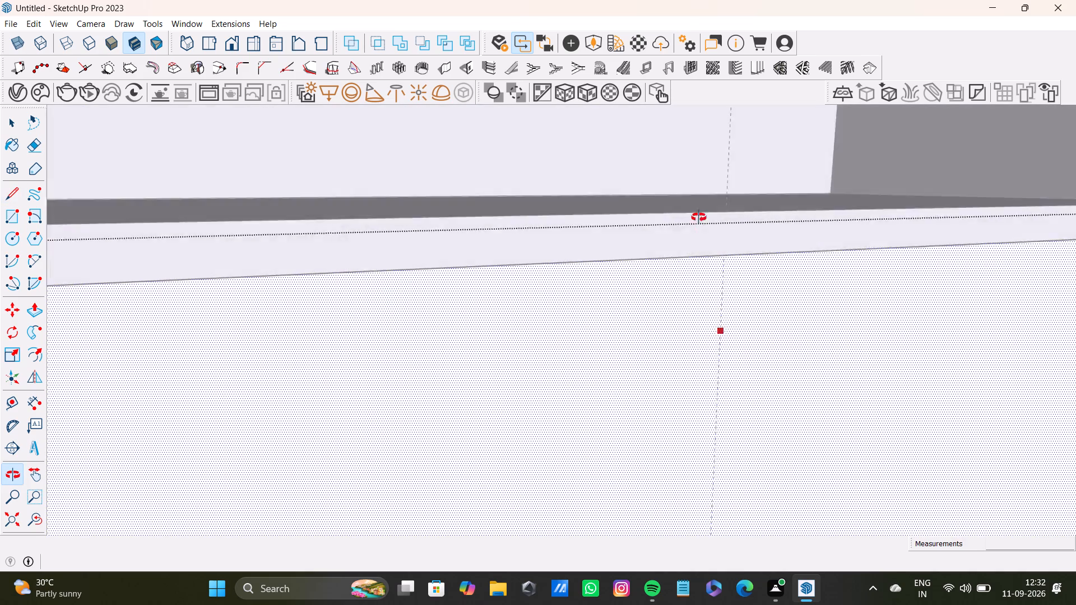
pyautogui.moveTo(699, 217); pyautogui.dragTo(697, 183, button='middle')
pyautogui.scroll(17, 705, 245)
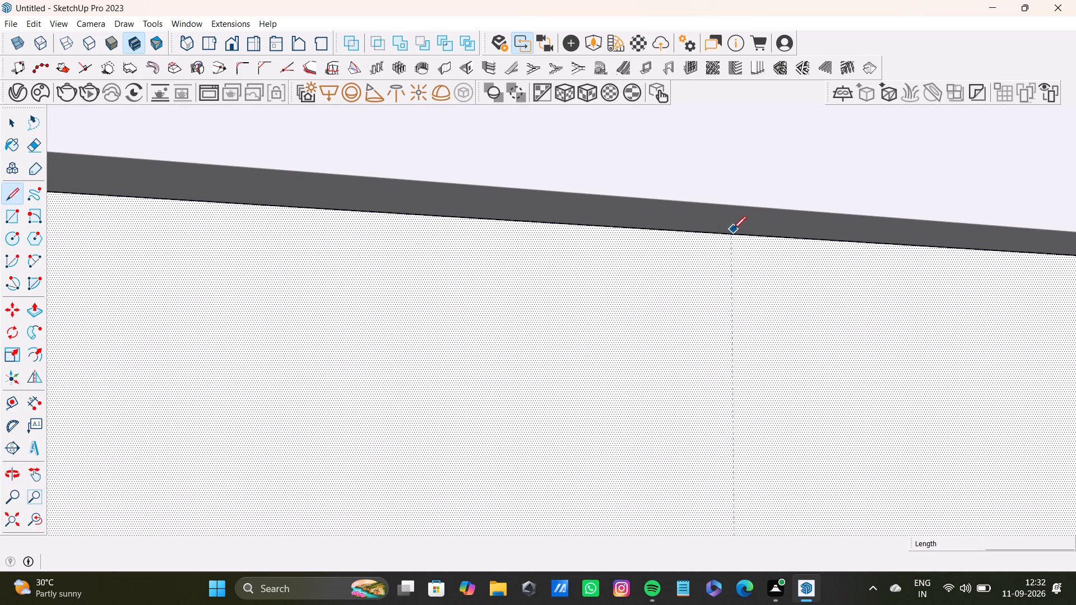
pyautogui.click(731, 236)
pyautogui.scroll(-4, 736, 320)
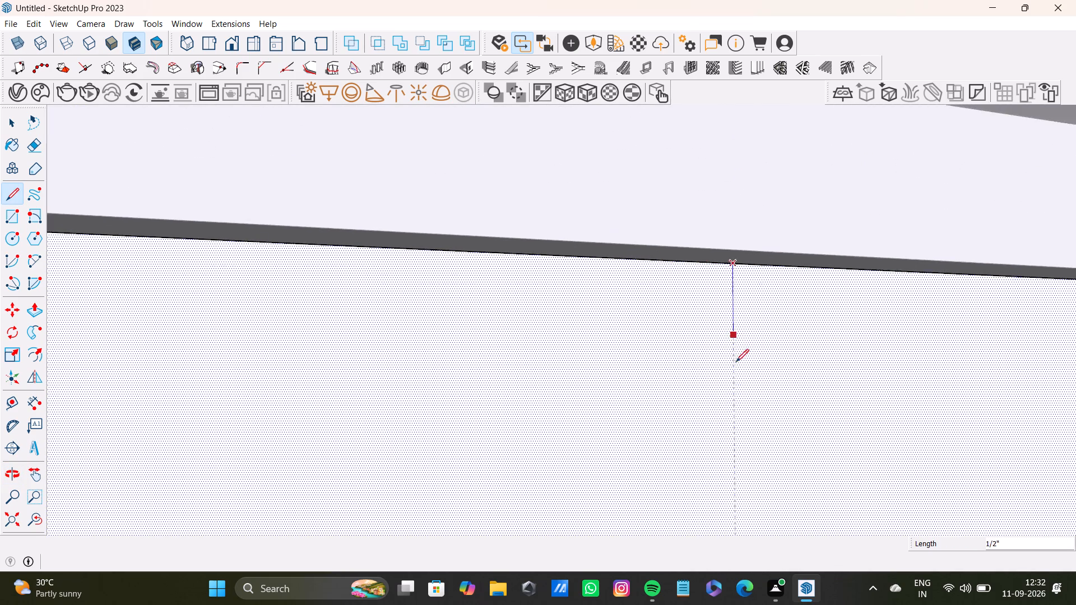
pyautogui.scroll(-4, 736, 362)
pyautogui.keyDown('shift'); pyautogui.moveTo(733, 391); pyautogui.dragTo(734, 152, button='middle'); pyautogui.keyUp('shift')
pyautogui.scroll(-10, 748, 221)
pyautogui.keyDown('shift'); pyautogui.moveTo(740, 514); pyautogui.dragTo(754, 196, button='middle'); pyautogui.keyUp('shift')
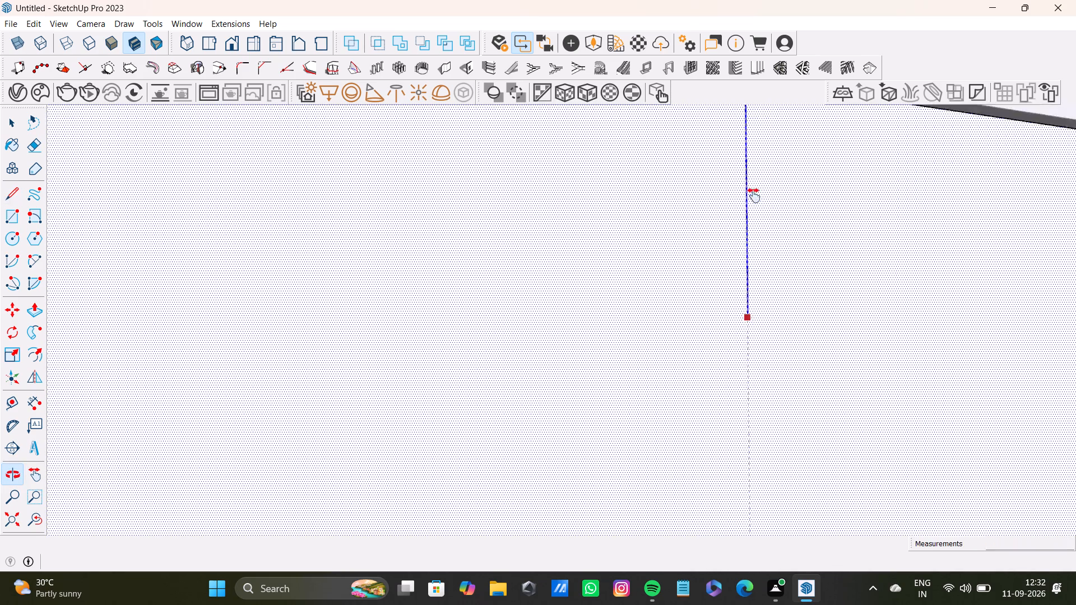
pyautogui.keyDown('shift'); pyautogui.moveTo(754, 196); pyautogui.dragTo(754, 168, button='middle'); pyautogui.keyUp('shift')
pyautogui.scroll(-9, 788, 411)
pyautogui.moveTo(752, 518); pyautogui.dragTo(752, 491, button='middle')
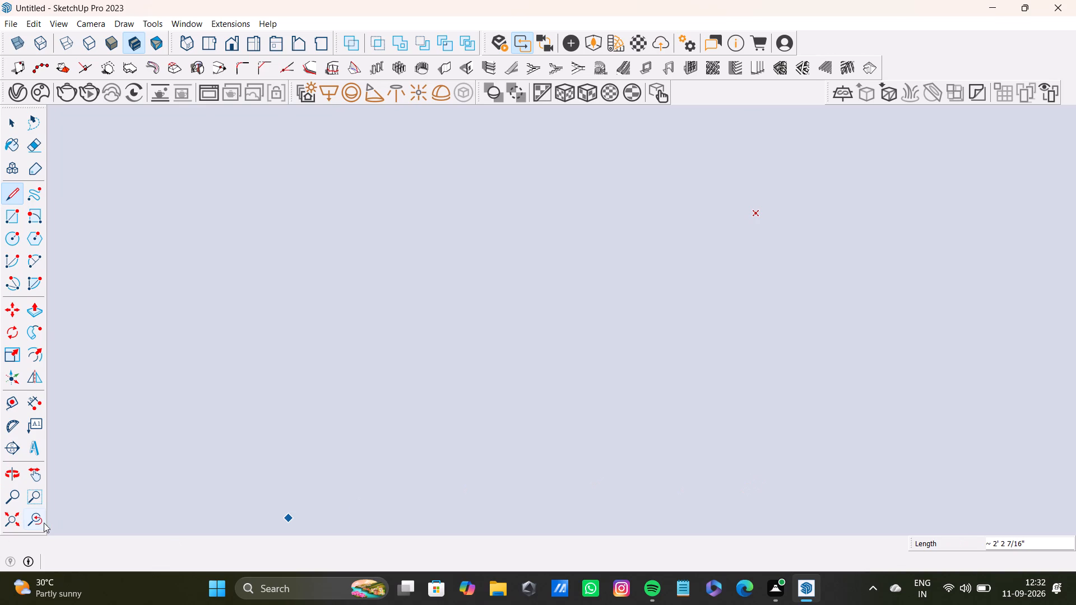
pyautogui.click(44, 523)
pyautogui.click(16, 514)
pyautogui.moveTo(270, 435); pyautogui.dragTo(554, 604, button='middle')
pyautogui.scroll(3, 554, 138)
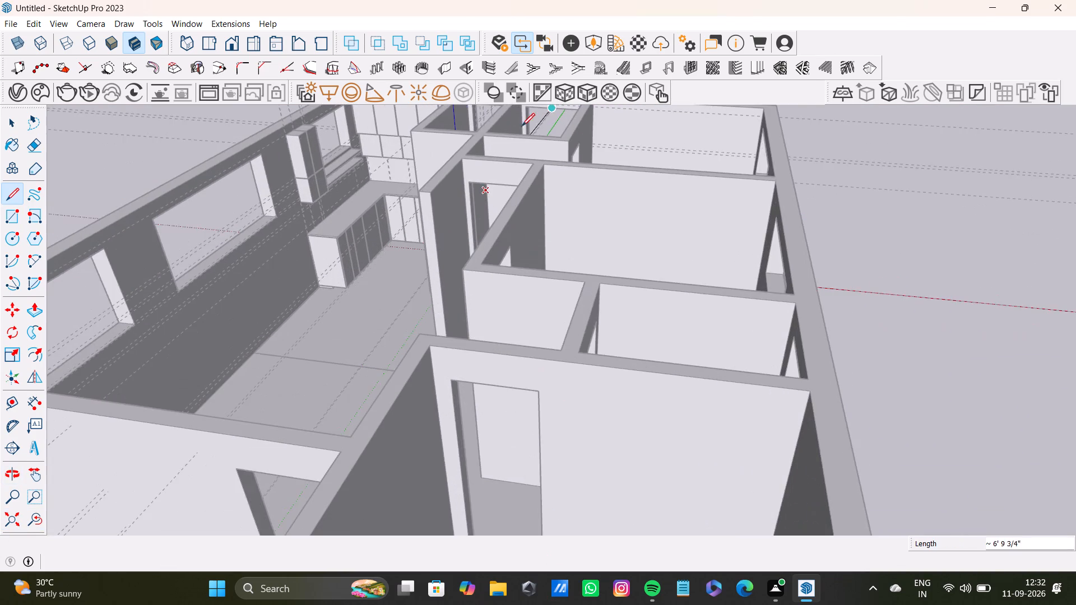
pyautogui.scroll(1, 509, 137)
pyautogui.moveTo(509, 137); pyautogui.dragTo(490, 376, button='middle')
pyautogui.scroll(9, 520, 204)
pyautogui.keyDown('shift'); pyautogui.moveTo(414, 182); pyautogui.dragTo(518, 310, button='middle'); pyautogui.keyUp('shift')
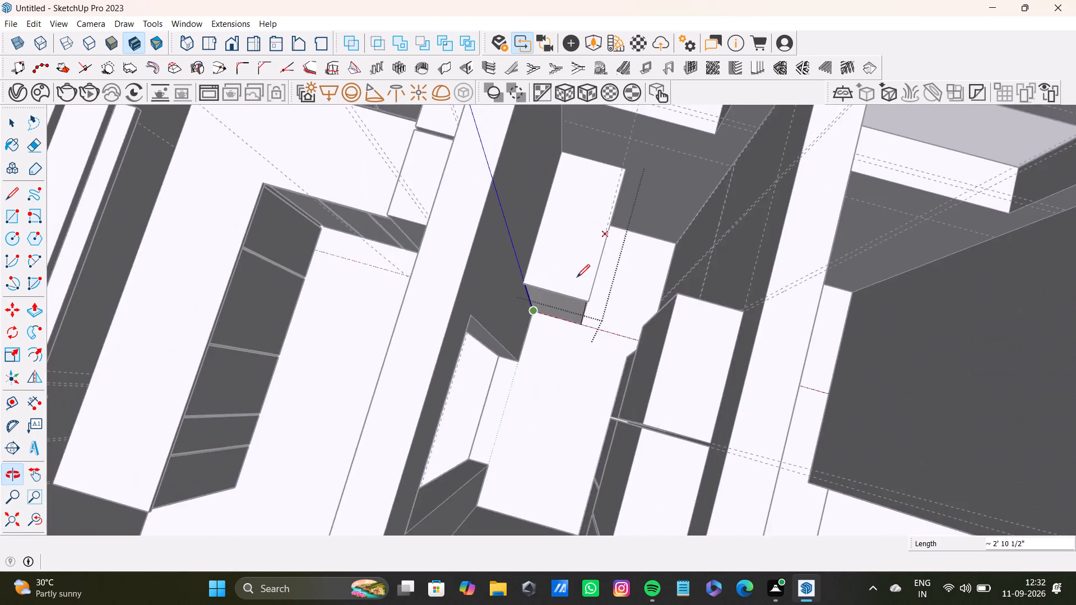
pyautogui.scroll(6, 593, 260)
pyautogui.keyDown('shift'); pyautogui.moveTo(619, 251); pyautogui.dragTo(494, 272, button='middle'); pyautogui.keyUp('shift')
pyautogui.scroll(6, 488, 269)
pyautogui.scroll(3, 433, 308)
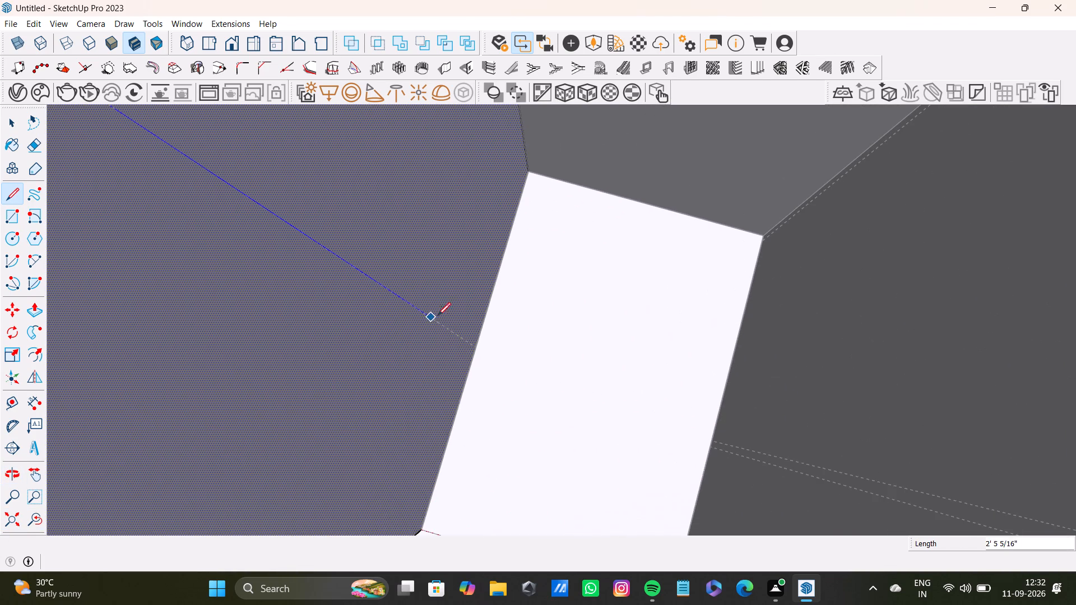
pyautogui.click(473, 350)
# Push/pull the window-wall section of the divided cabinet front outward about 1' 9" across the narrow room, and leave the group.
pyautogui.press('space')
pyautogui.scroll(-7, 460, 325)
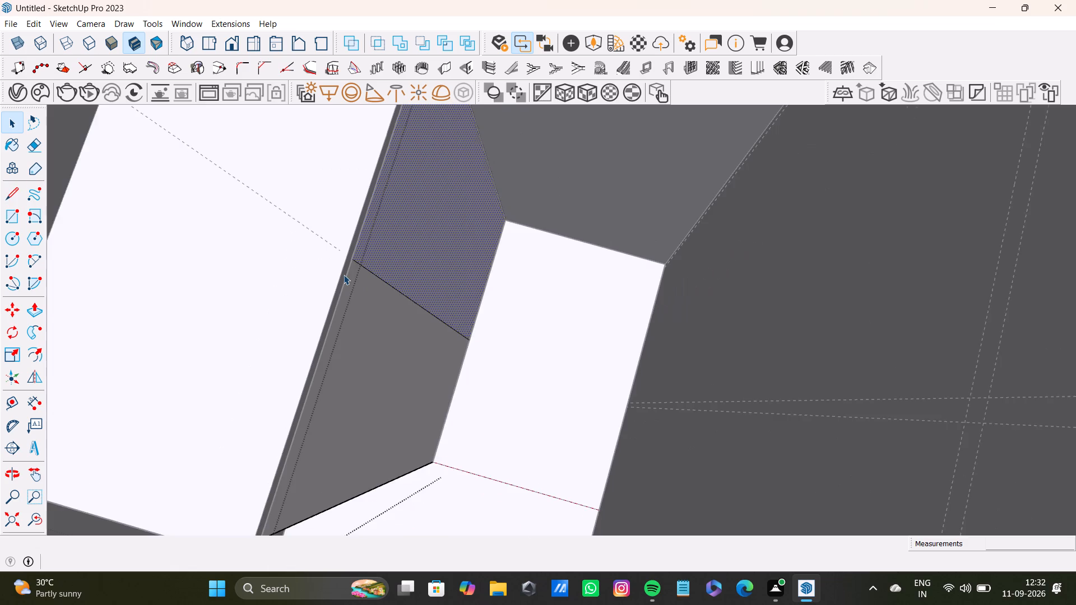
pyautogui.scroll(-3, 344, 274)
pyautogui.scroll(-4, 401, 287)
pyautogui.click(40, 526)
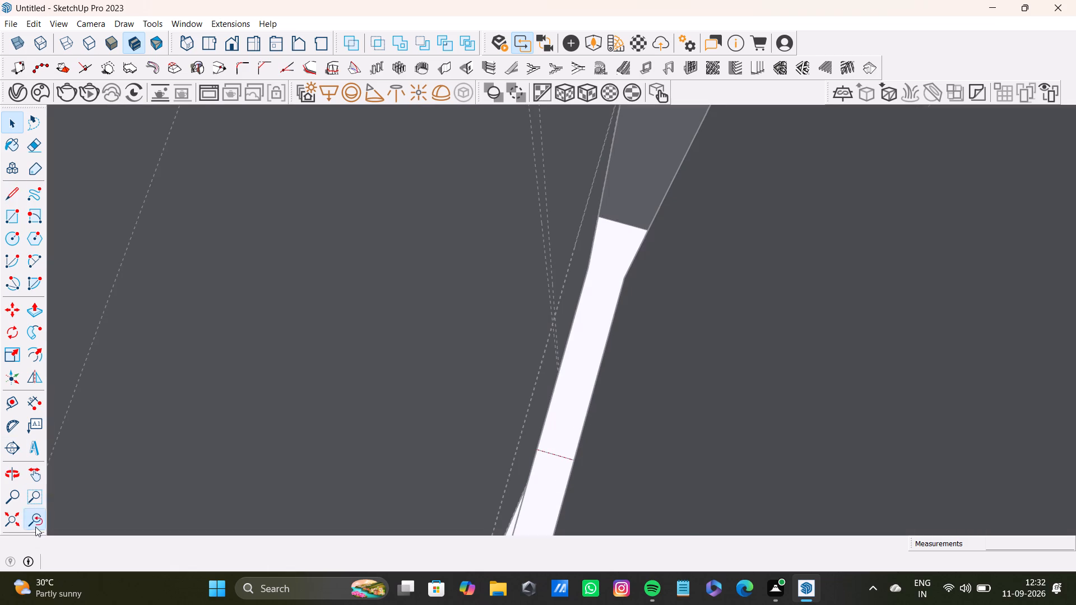
pyautogui.click(9, 522)
pyautogui.click(35, 520)
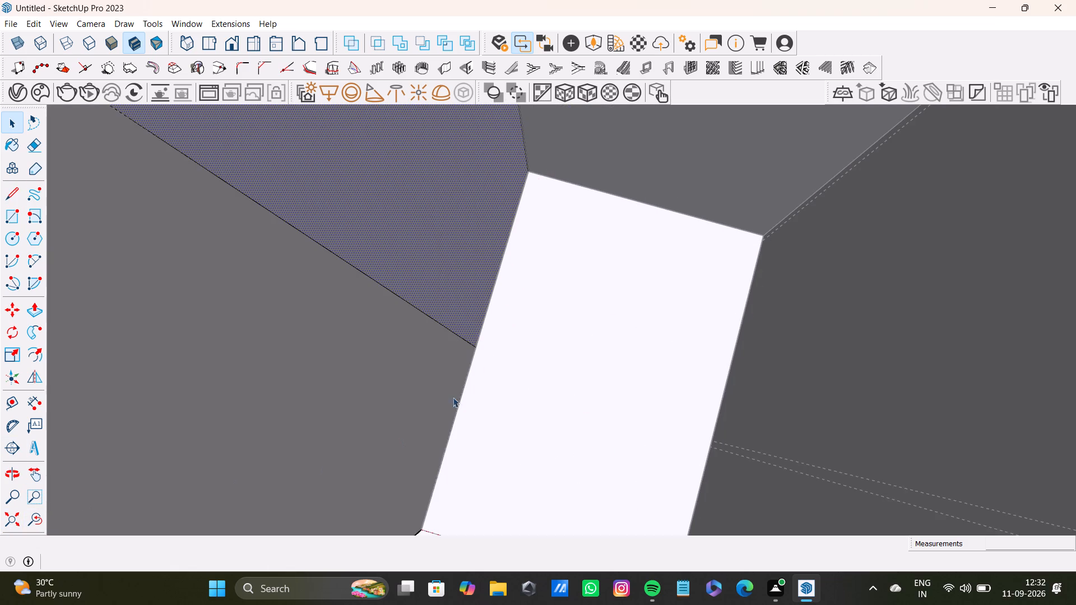
pyautogui.click(449, 196)
pyautogui.press('p')
pyautogui.moveTo(448, 216); pyautogui.dragTo(687, 282)
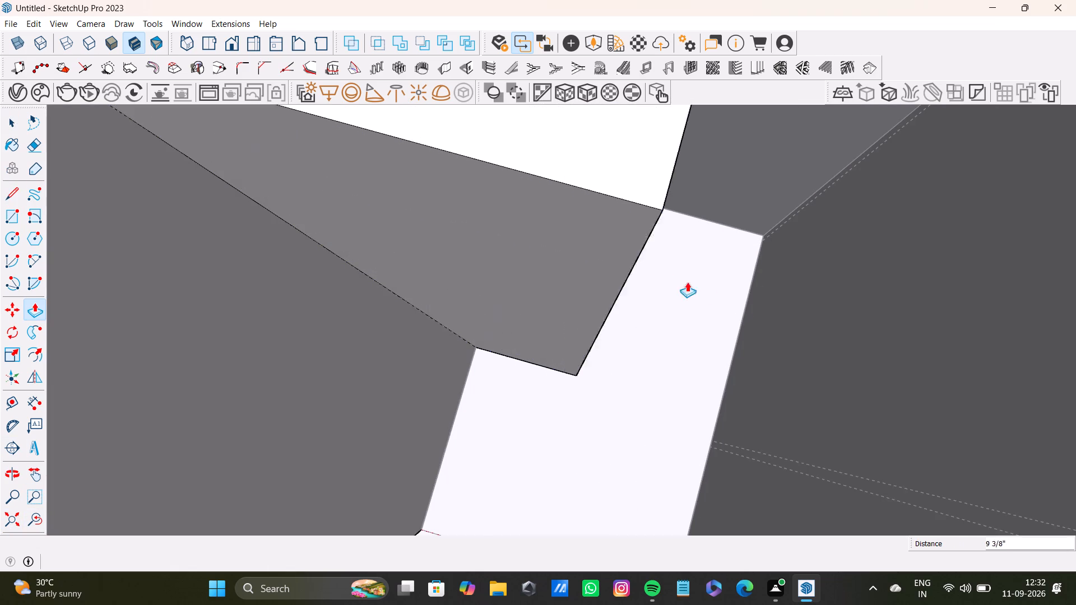
pyautogui.moveTo(687, 282); pyautogui.dragTo(818, 463)
pyautogui.scroll(-7, 792, 457)
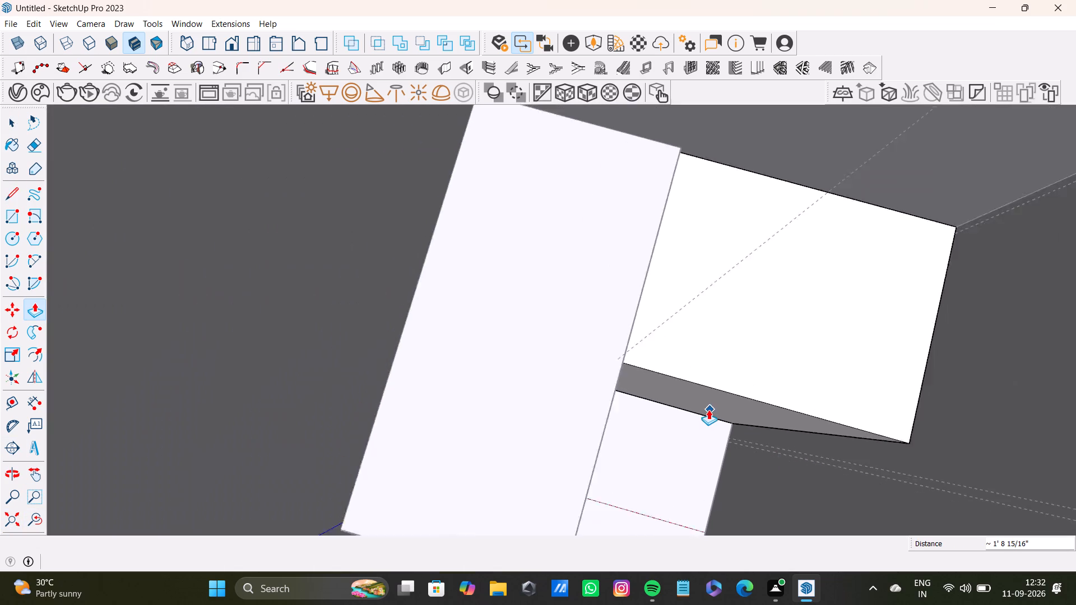
pyautogui.scroll(-9, 708, 409)
pyautogui.keyDown('shift'); pyautogui.moveTo(718, 406); pyautogui.dragTo(544, 403, button='middle'); pyautogui.keyUp('shift')
pyautogui.scroll(4, 532, 418)
pyautogui.moveTo(549, 414); pyautogui.dragTo(544, 331, button='middle')
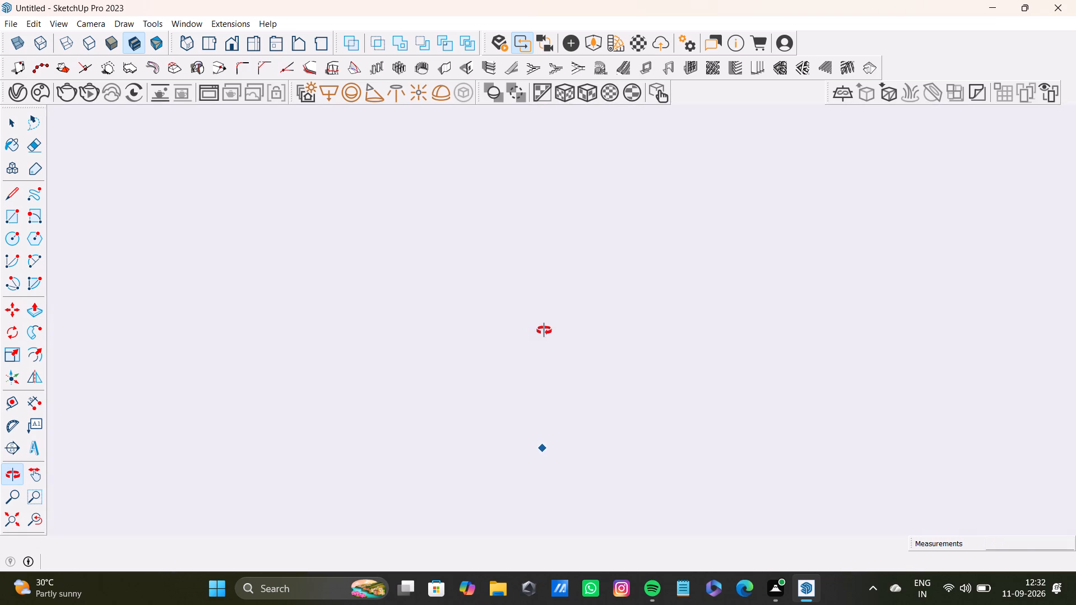
pyautogui.moveTo(544, 331); pyautogui.dragTo(358, 397, button='middle')
pyautogui.scroll(8, 449, 295)
pyautogui.moveTo(511, 302); pyautogui.dragTo(400, 289, button='middle')
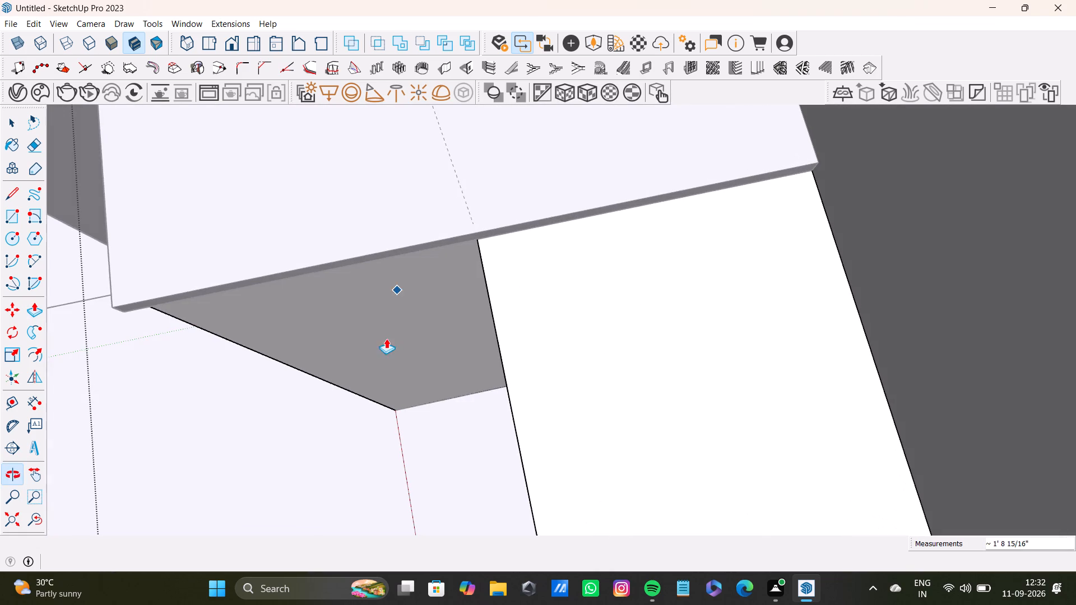
pyautogui.press('space')
pyautogui.click(124, 345)
pyautogui.scroll(1, 525, 283)
pyautogui.scroll(-7, 552, 323)
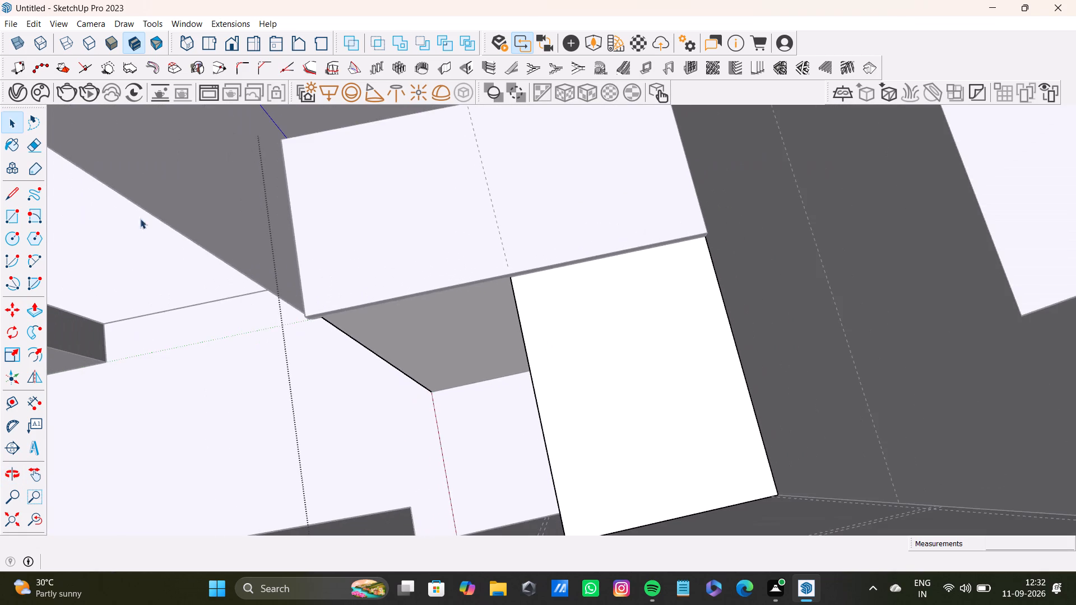
pyautogui.click(119, 218)
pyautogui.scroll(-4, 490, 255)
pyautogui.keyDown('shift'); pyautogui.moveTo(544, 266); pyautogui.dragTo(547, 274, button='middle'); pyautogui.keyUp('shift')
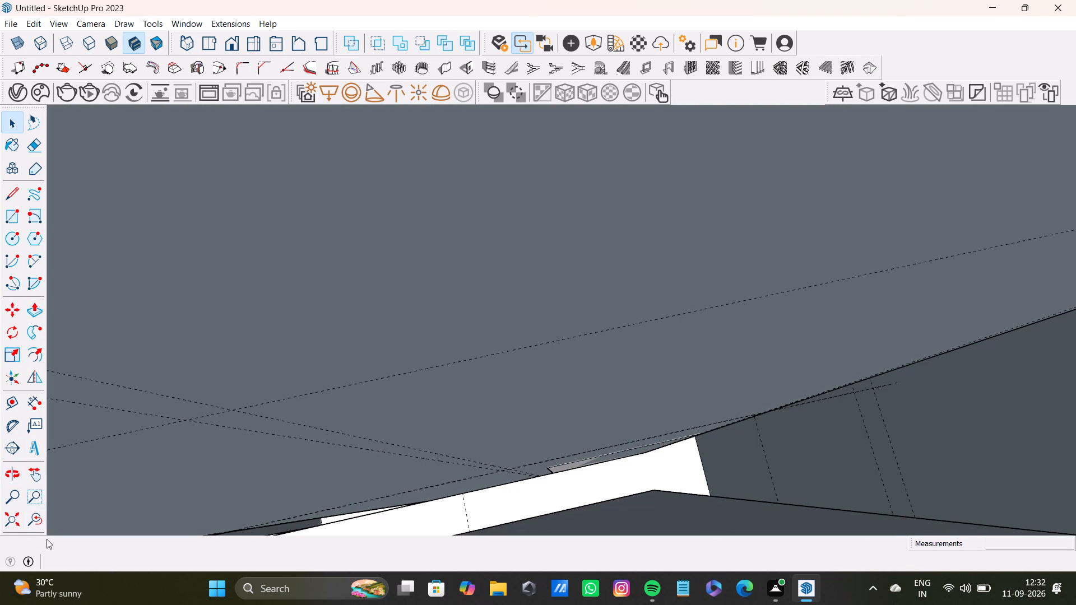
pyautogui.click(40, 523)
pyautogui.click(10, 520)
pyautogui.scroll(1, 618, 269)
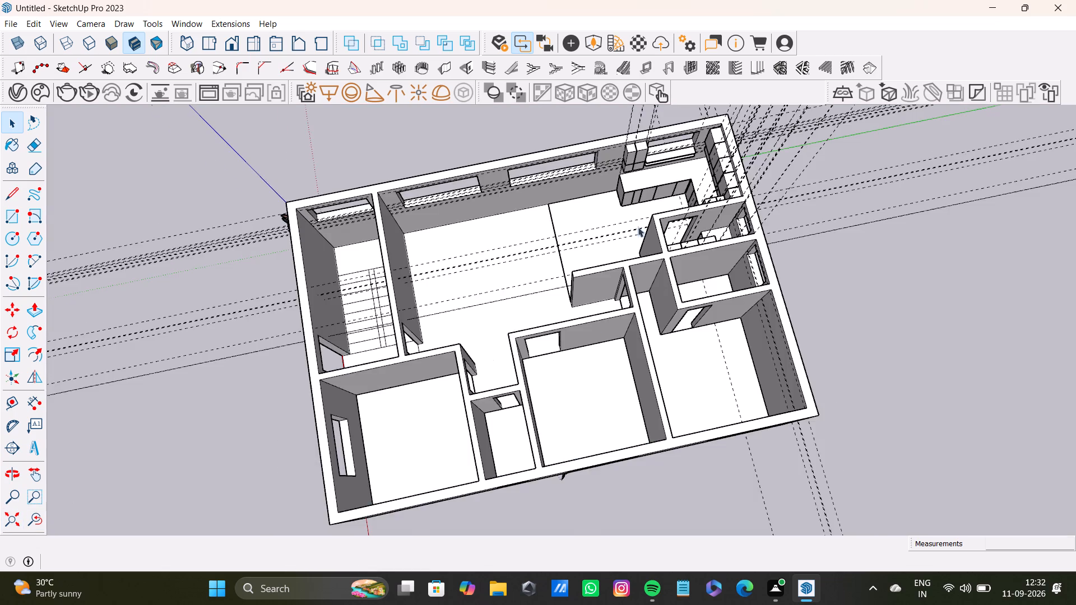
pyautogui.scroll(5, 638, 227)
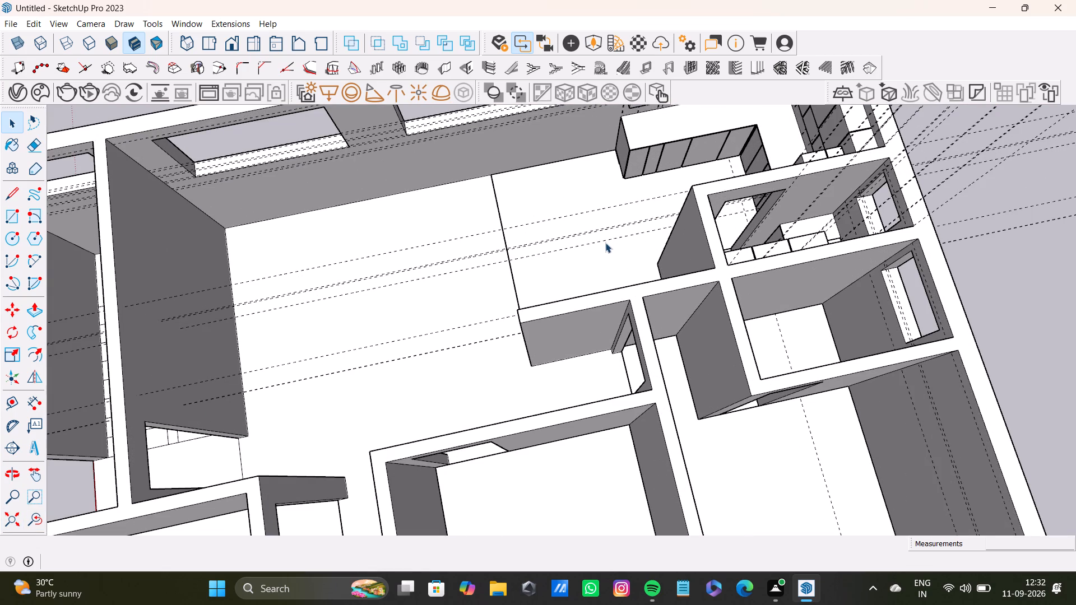
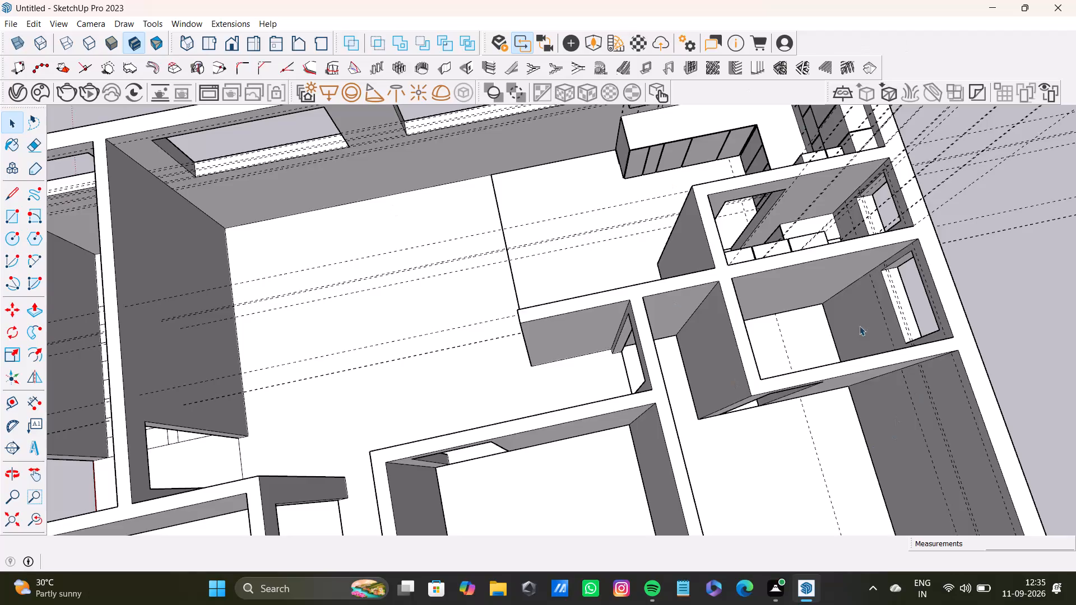
# Examine the overall house layout from above, including the rooms and the built-in cabinets.
pyautogui.scroll(-4, 672, 4)
pyautogui.scroll(-7, 531, 249)
pyautogui.scroll(8, 573, 274)
pyautogui.scroll(-4, 560, 179)
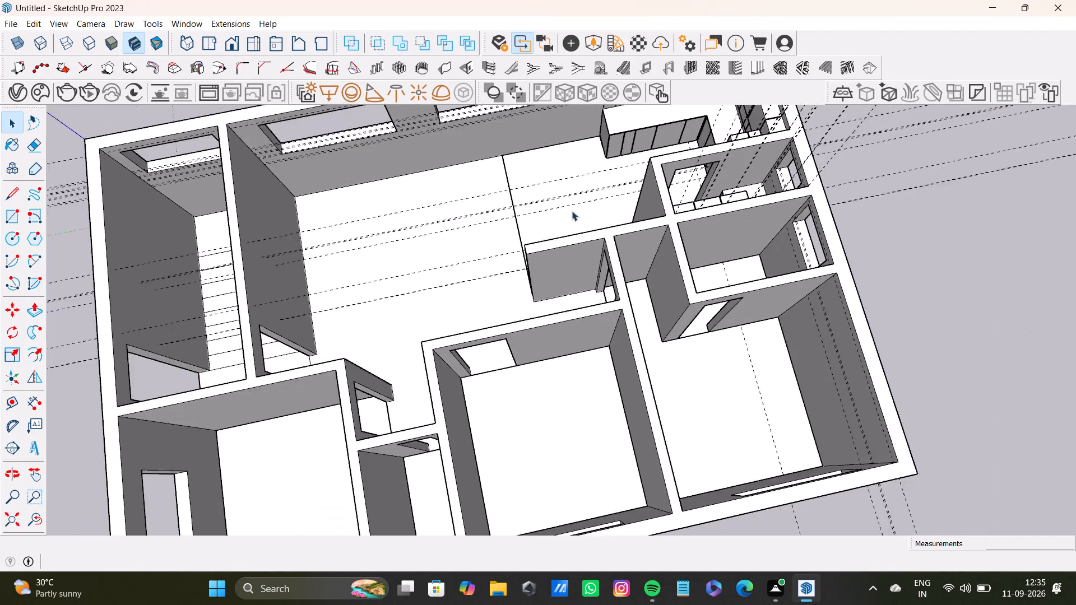
pyautogui.scroll(-8, 572, 211)
pyautogui.moveTo(639, 263); pyautogui.dragTo(780, 302, button='middle')
pyautogui.scroll(-1, 740, 296)
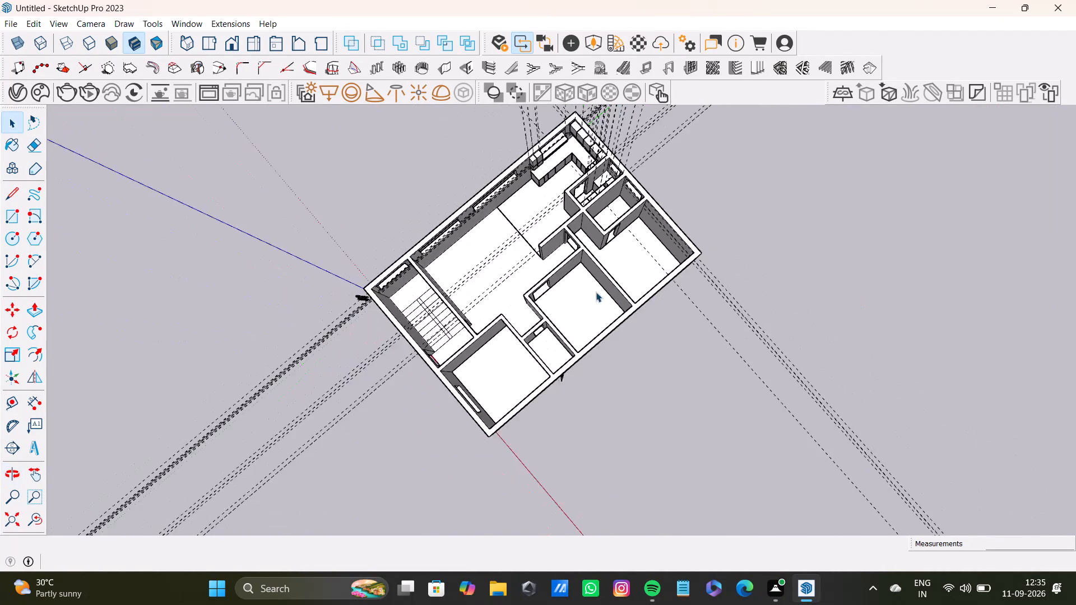
pyautogui.scroll(2, 596, 292)
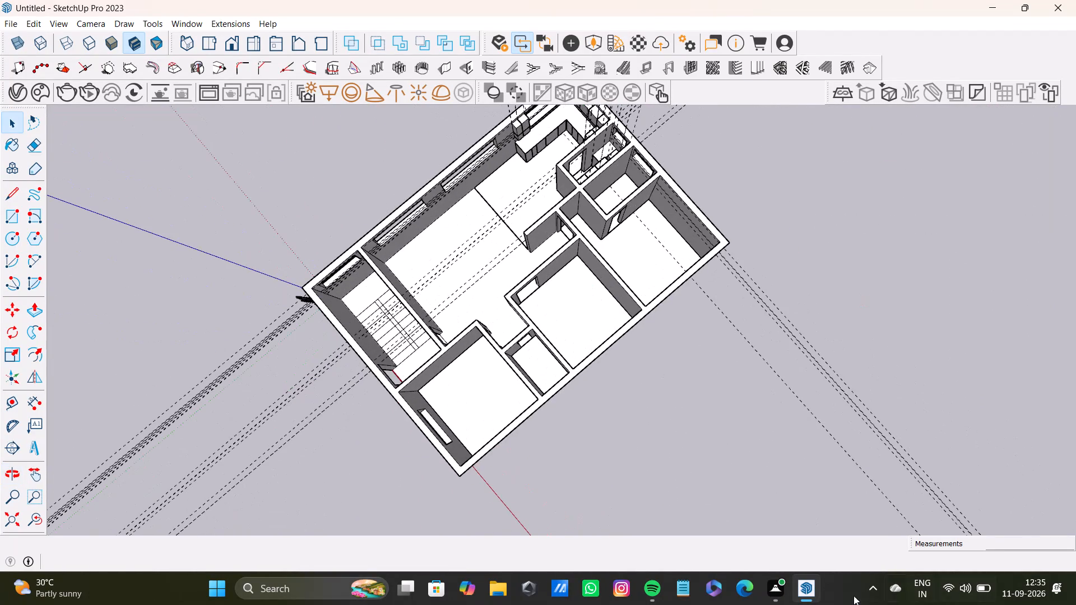
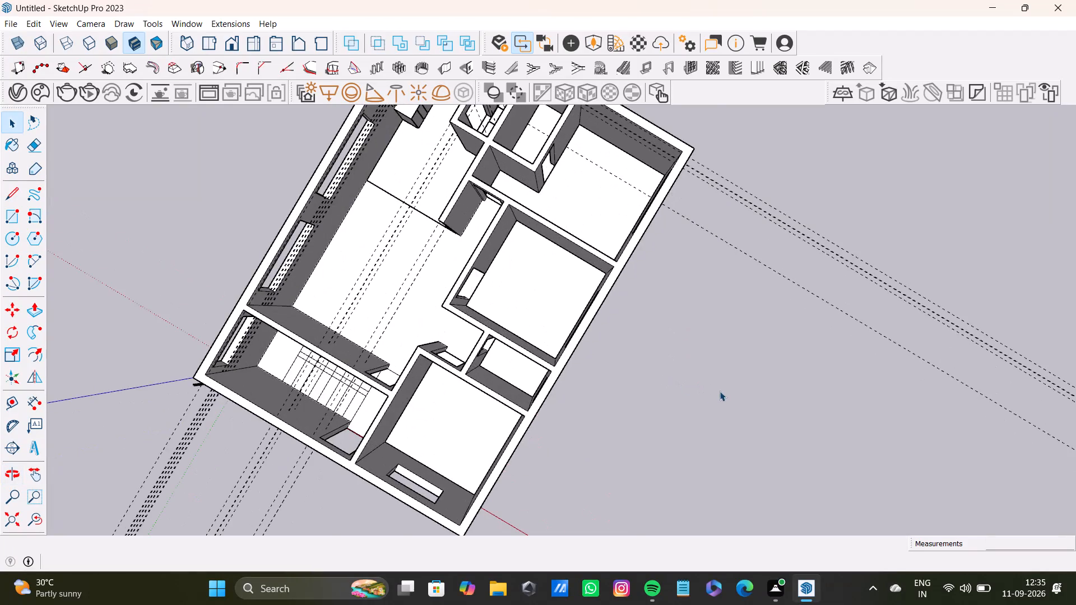
# Examine the house's exterior around the entrance wall, including the front door, the large window and the side-wall window openings.
pyautogui.scroll(-6, 702, 391)
pyautogui.moveTo(662, 360); pyautogui.dragTo(605, 108, button='middle')
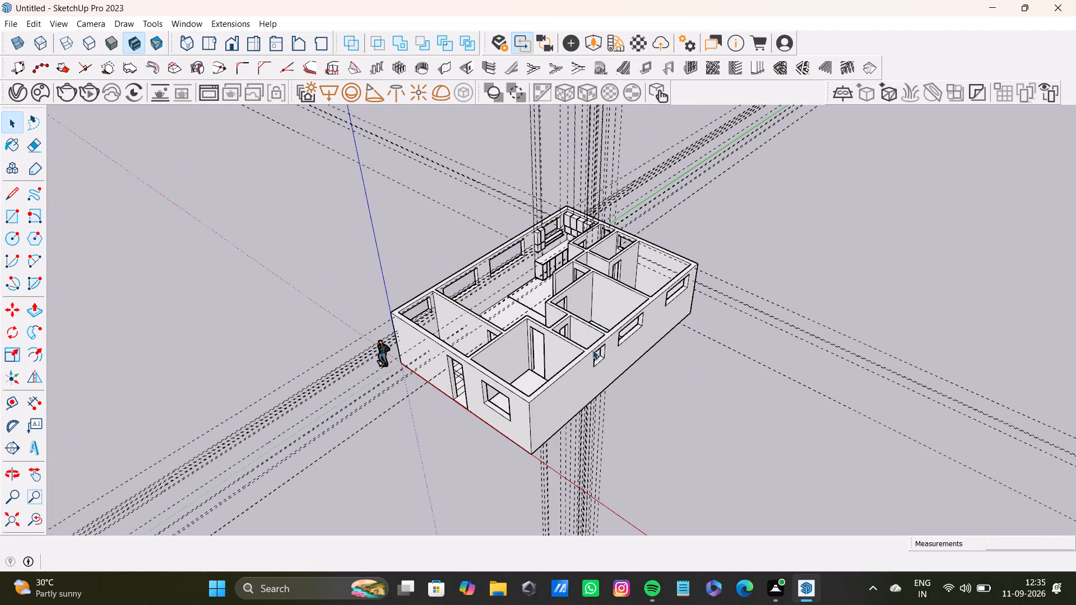
pyautogui.moveTo(592, 351); pyautogui.dragTo(590, 322, button='middle')
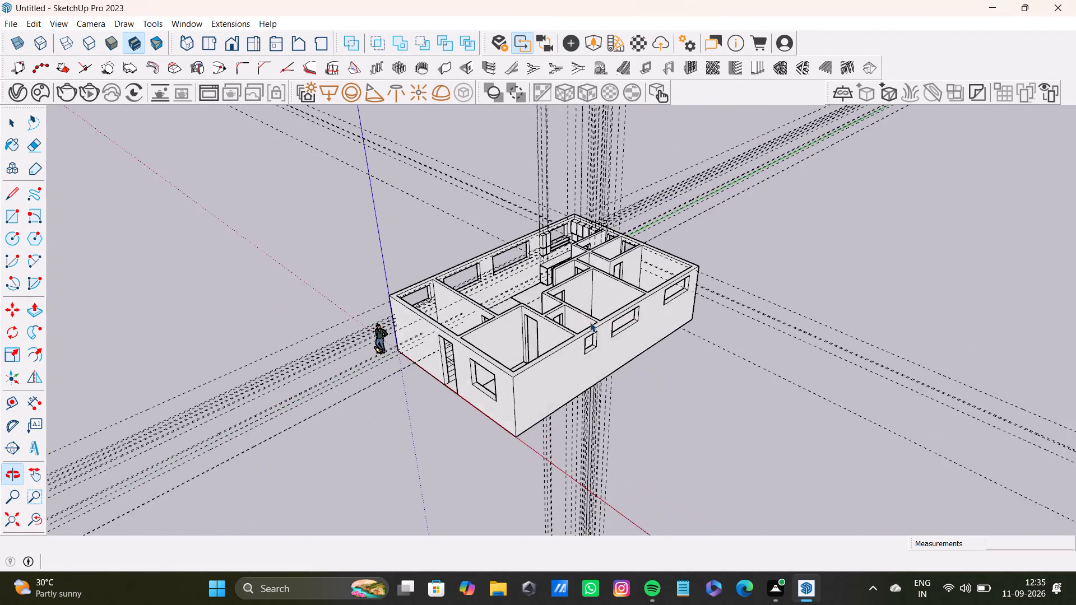
pyautogui.moveTo(590, 322); pyautogui.dragTo(582, 322, button='middle')
pyautogui.moveTo(742, 326); pyautogui.dragTo(692, 253, button='middle')
pyautogui.moveTo(616, 328); pyautogui.dragTo(775, 327, button='middle')
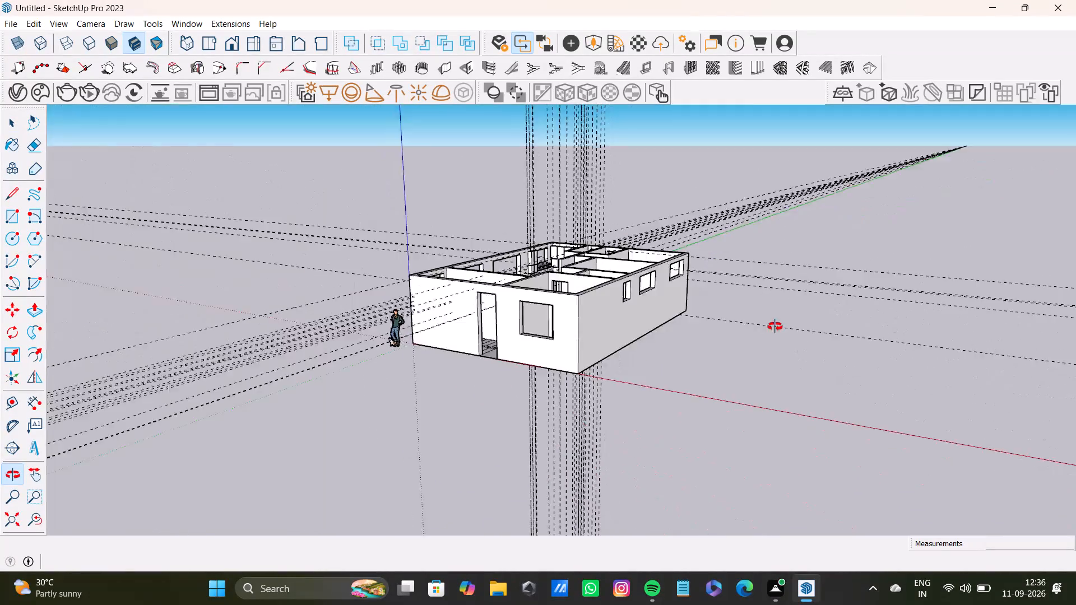
pyautogui.moveTo(775, 327); pyautogui.dragTo(642, 385, button='middle')
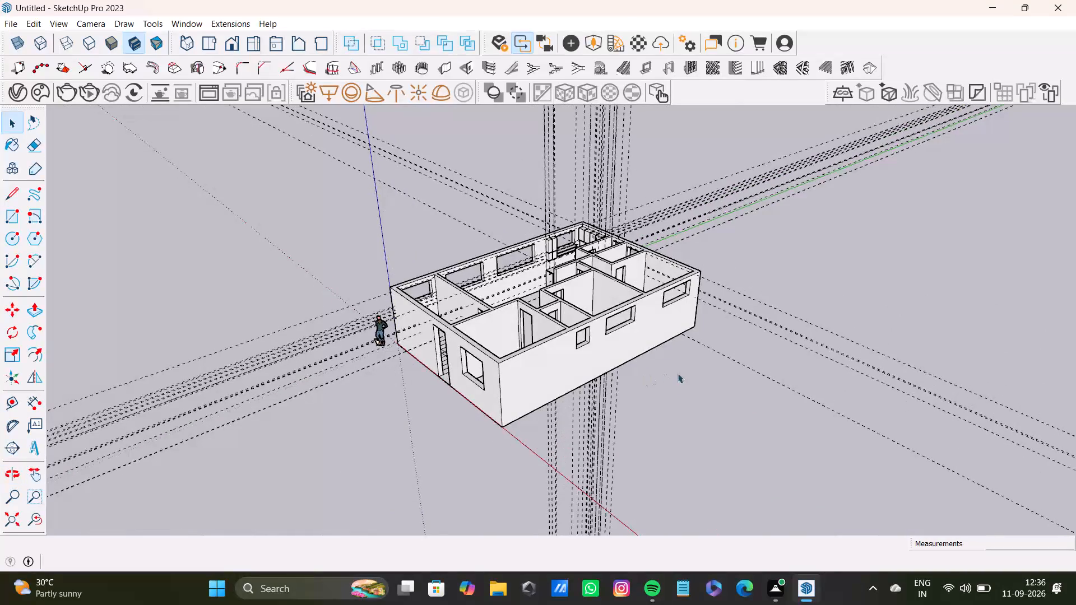
pyautogui.moveTo(697, 388); pyautogui.dragTo(689, 286, button='middle')
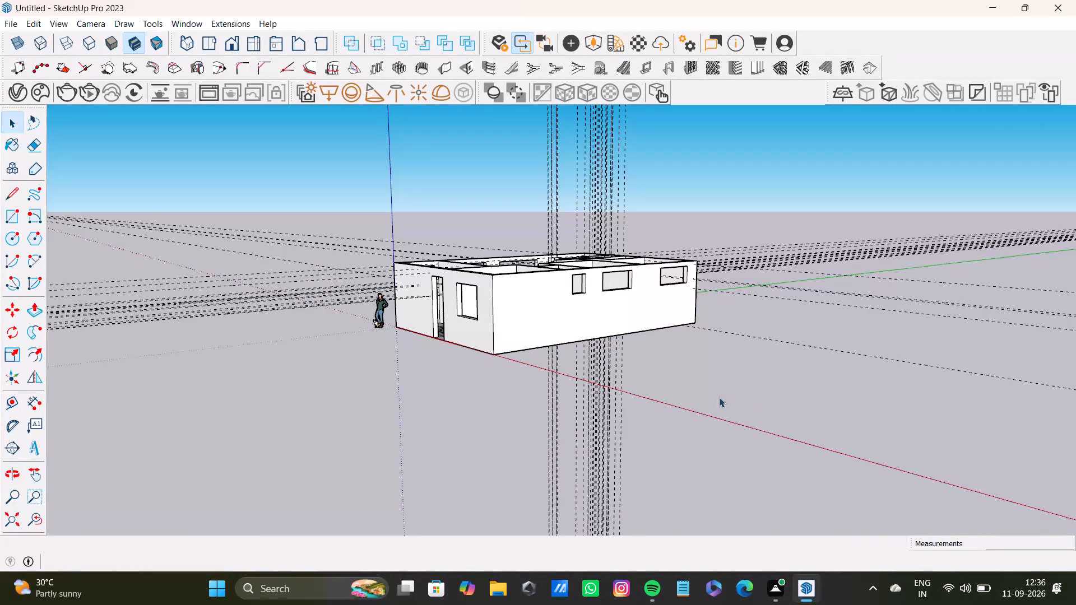
pyautogui.scroll(-2, 644, 370)
pyautogui.scroll(8, 641, 368)
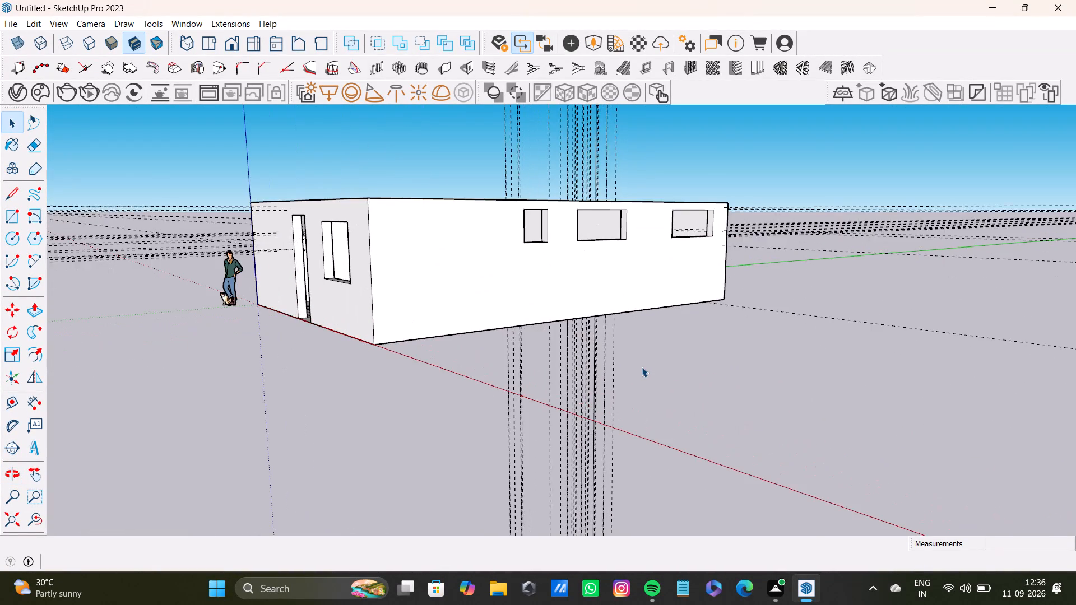
pyautogui.scroll(3, 642, 367)
pyautogui.moveTo(642, 367); pyautogui.dragTo(754, 424, button='middle')
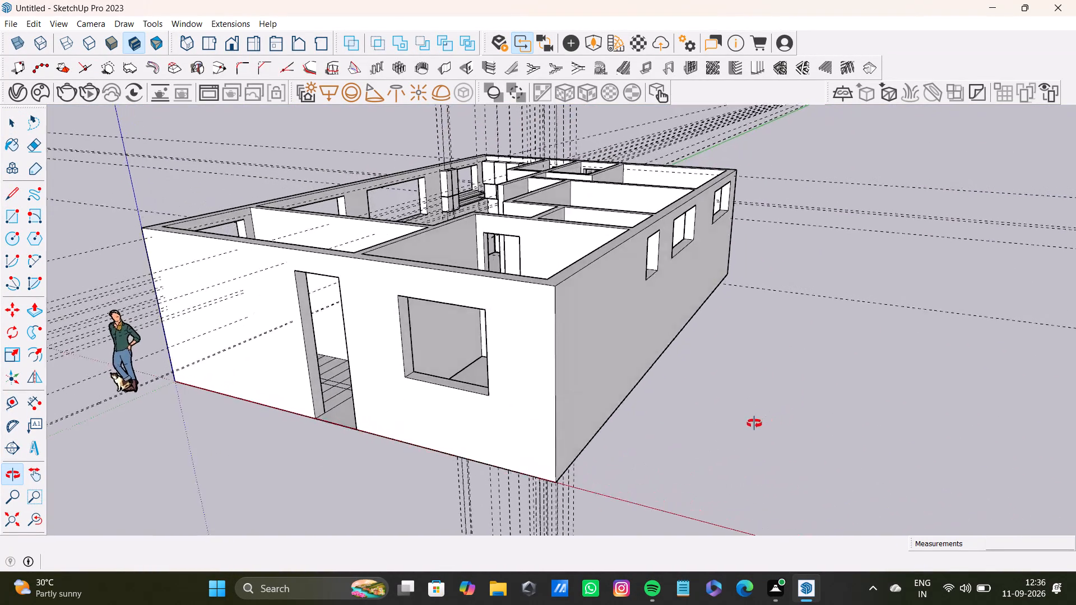
pyautogui.moveTo(754, 424); pyautogui.dragTo(800, 411, button='middle')
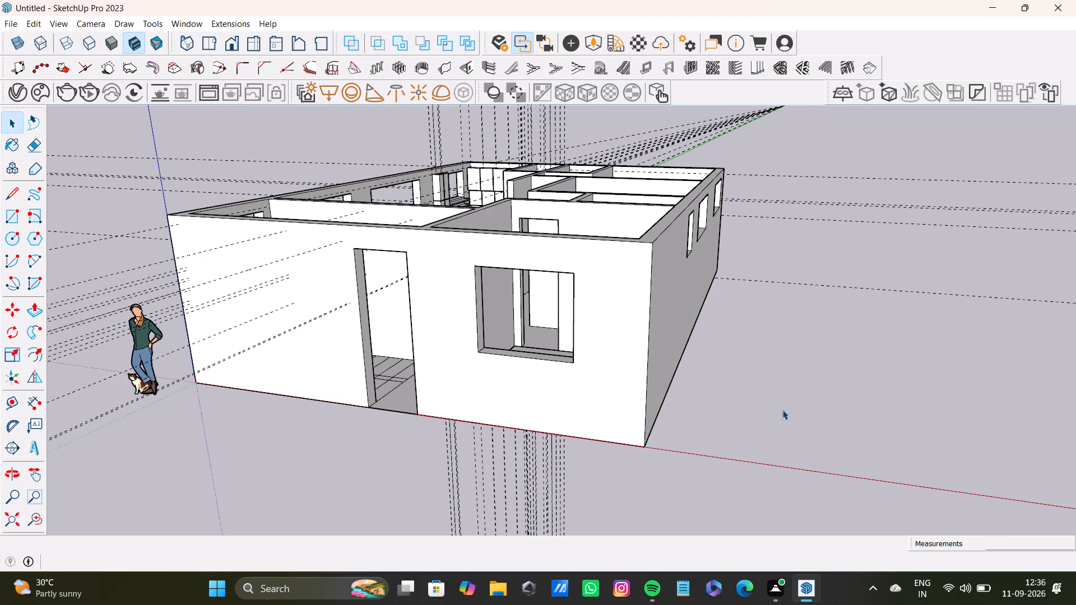
pyautogui.moveTo(715, 436); pyautogui.dragTo(898, 464, button='middle')
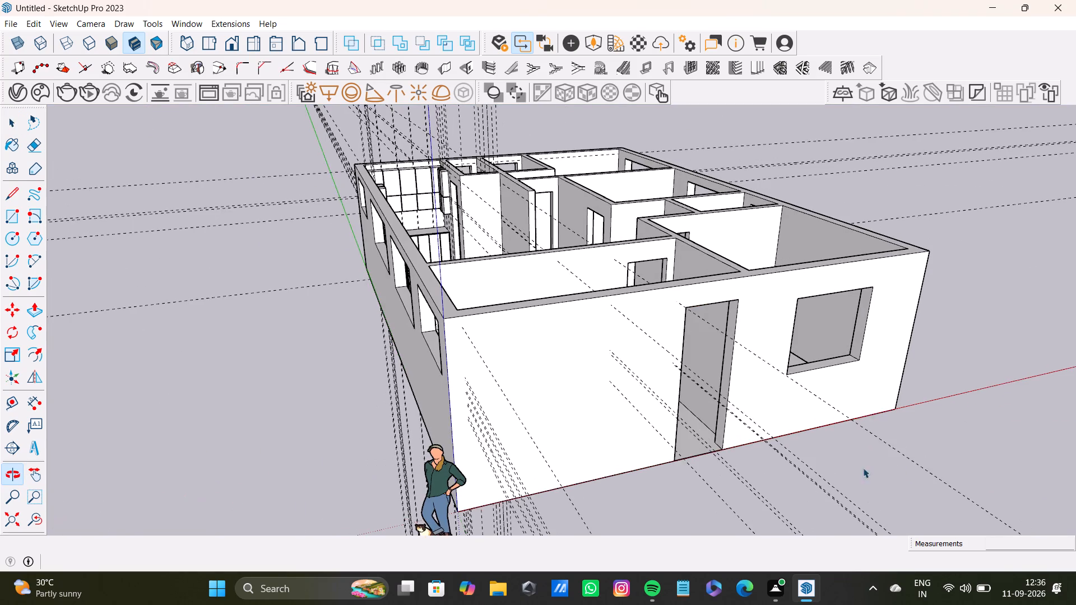
pyautogui.moveTo(793, 469); pyautogui.dragTo(851, 474, button='middle')
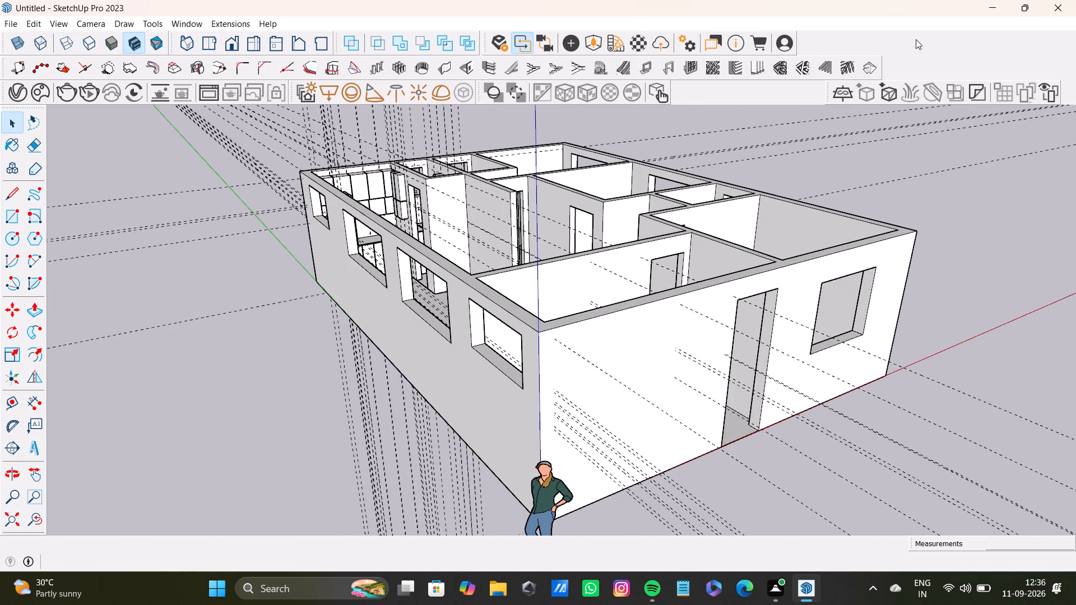
# Examine the interior from above, including the kitchen cabinets, the small storage rooms, the bedrooms and the staircase.
pyautogui.moveTo(868, 260); pyautogui.dragTo(1061, 403, button='middle')
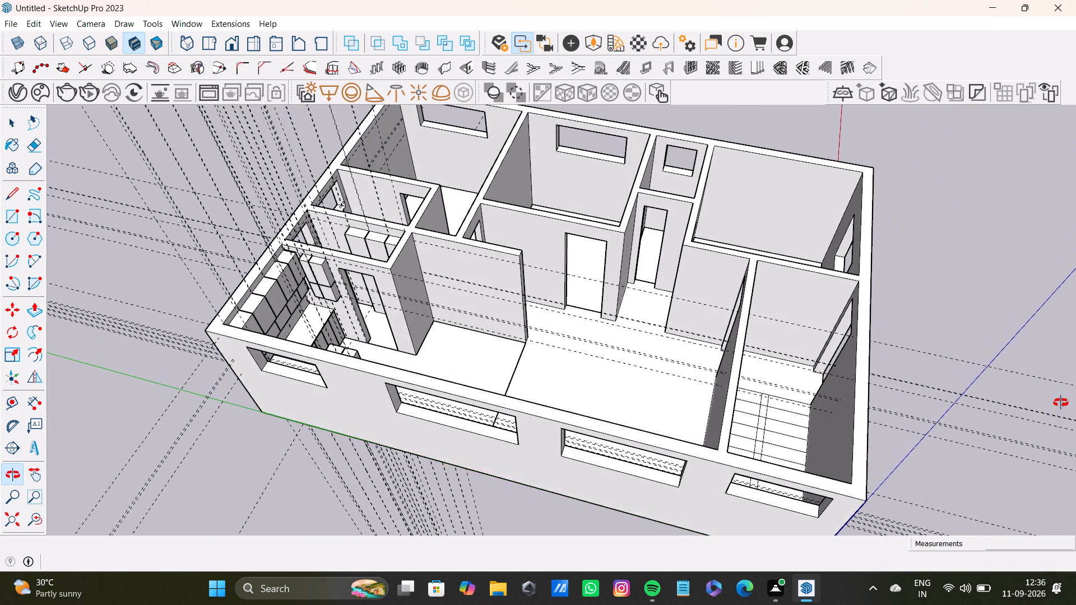
pyautogui.moveTo(1061, 403); pyautogui.dragTo(1061, 406, button='middle')
pyautogui.scroll(-1, 1051, 406)
pyautogui.moveTo(847, 390); pyautogui.dragTo(1075, 410, button='middle')
pyautogui.moveTo(741, 370); pyautogui.dragTo(940, 398, button='middle')
pyautogui.moveTo(832, 398); pyautogui.dragTo(982, 443, button='middle')
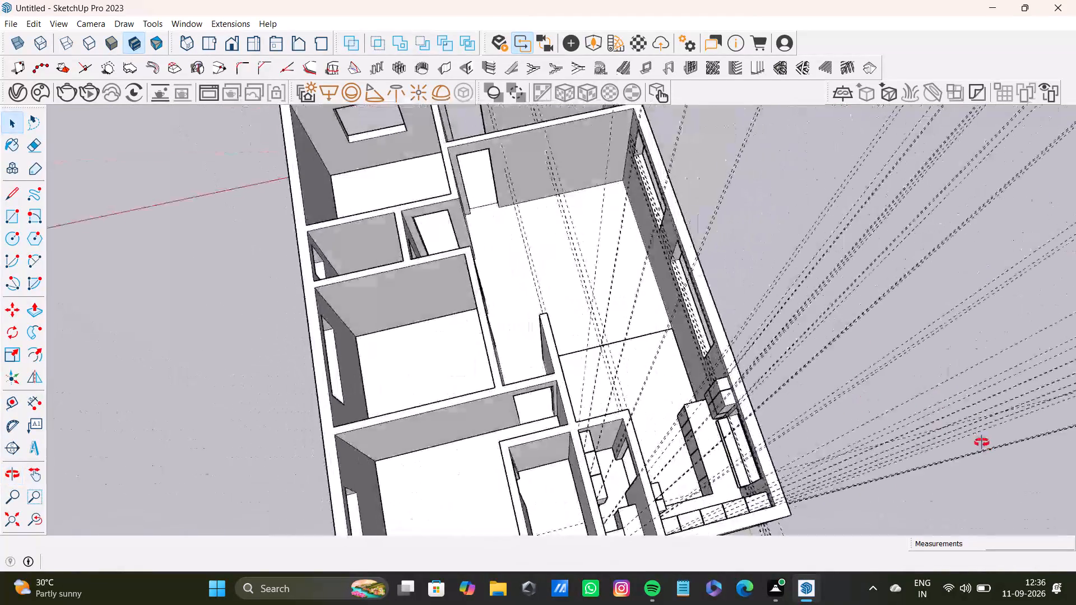
pyautogui.moveTo(982, 443); pyautogui.dragTo(998, 449, button='middle')
pyautogui.moveTo(773, 397); pyautogui.dragTo(1018, 510, button='middle')
pyautogui.moveTo(834, 463); pyautogui.dragTo(880, 476, button='middle')
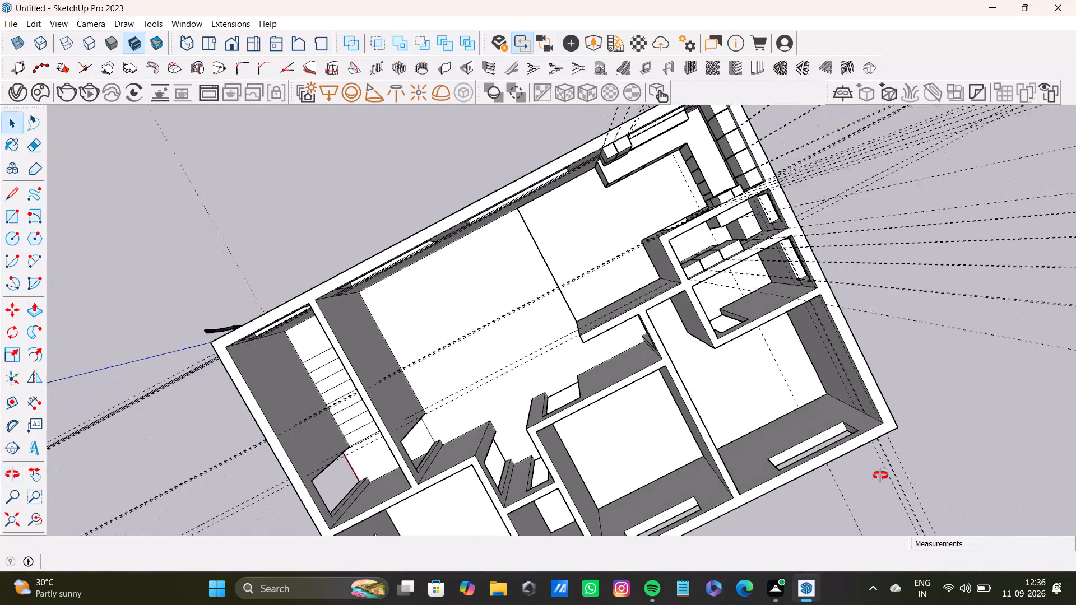
pyautogui.moveTo(880, 476); pyautogui.dragTo(917, 499, button='middle')
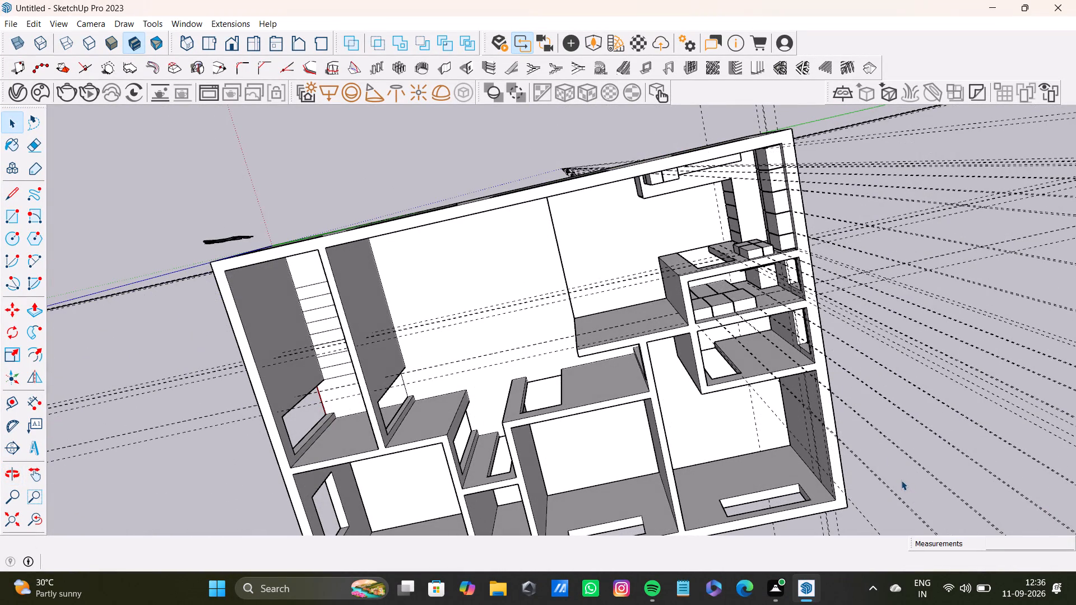
pyautogui.moveTo(922, 493); pyautogui.dragTo(773, 504, button='middle')
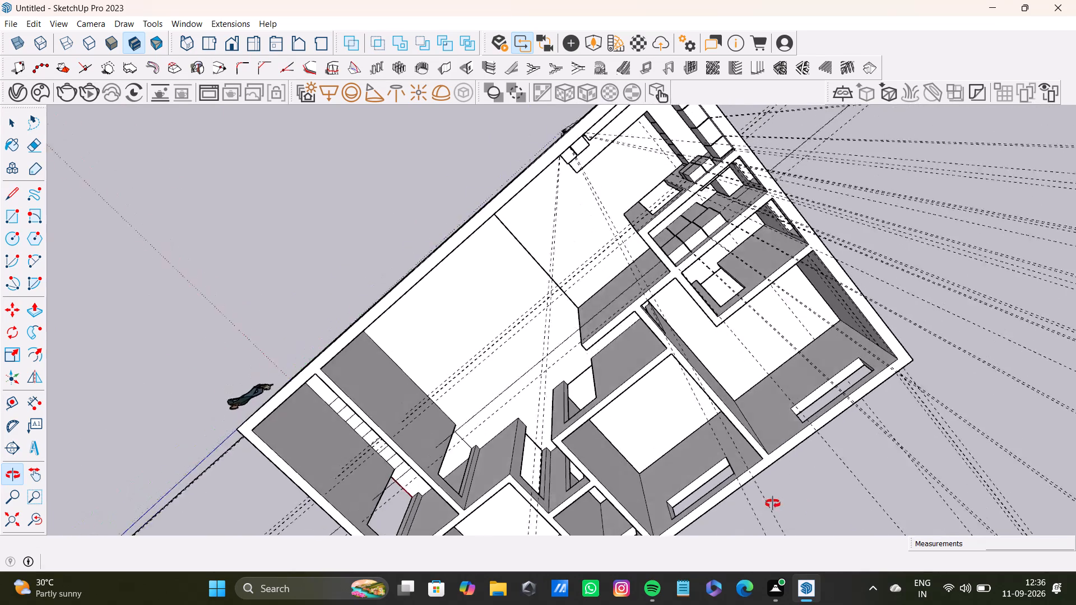
pyautogui.moveTo(773, 504); pyautogui.dragTo(740, 449, button='middle')
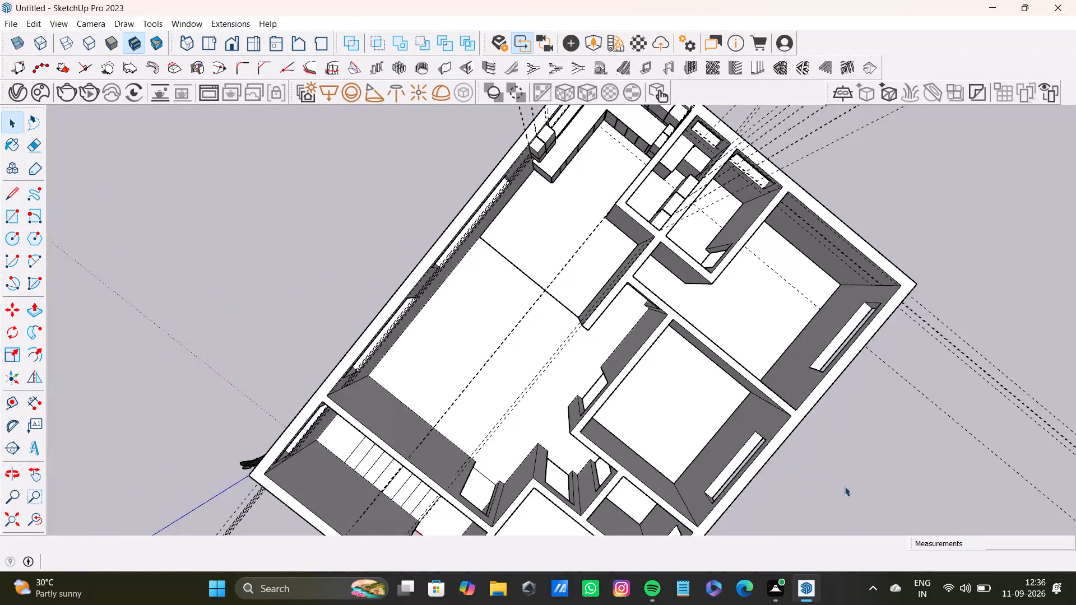
pyautogui.moveTo(840, 489); pyautogui.dragTo(727, 480, button='middle')
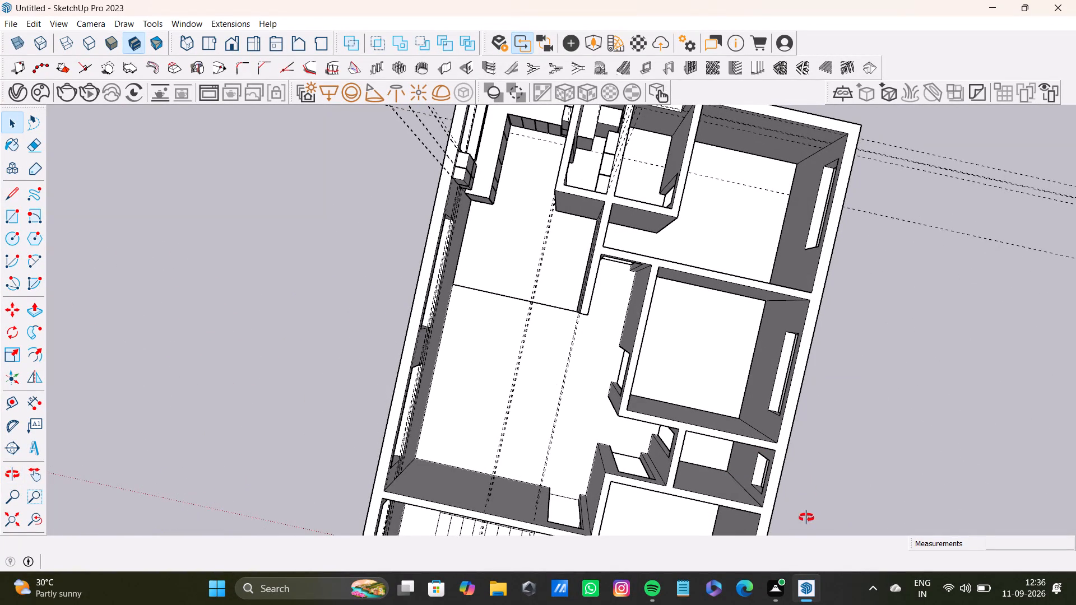
pyautogui.moveTo(806, 518); pyautogui.dragTo(786, 404, button='middle')
pyautogui.moveTo(725, 490); pyautogui.dragTo(901, 514, button='middle')
pyautogui.moveTo(833, 529); pyautogui.dragTo(936, 527, button='middle')
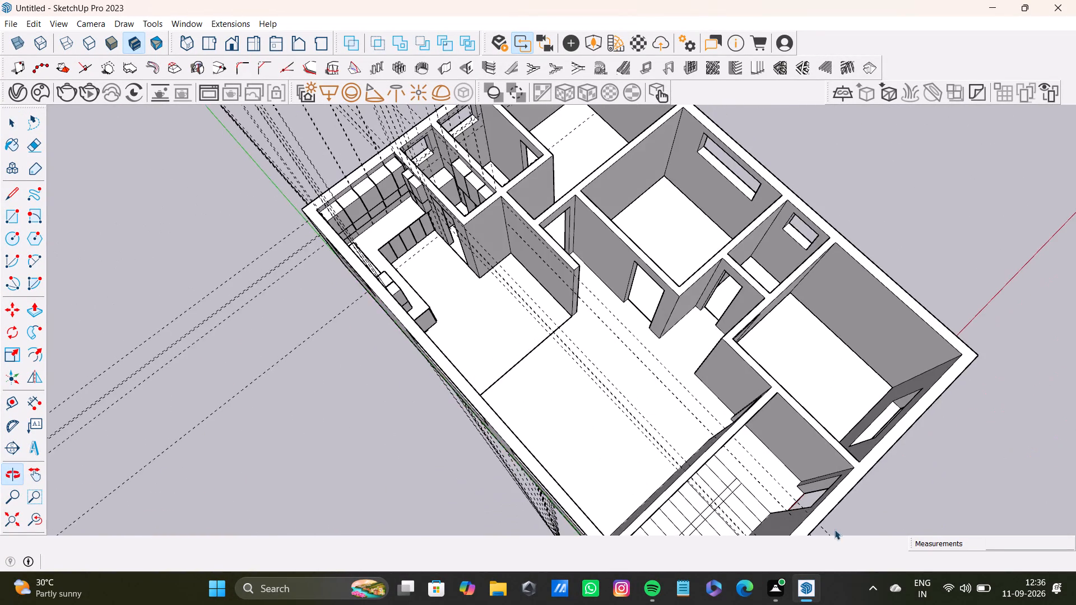
pyautogui.moveTo(688, 516); pyautogui.dragTo(797, 523, button='middle')
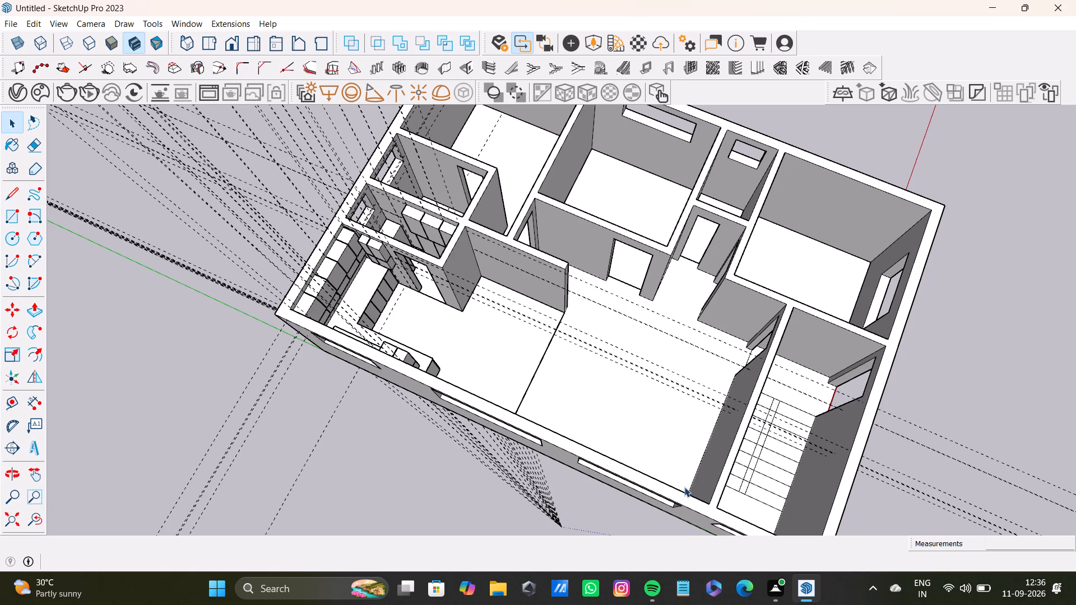
pyautogui.moveTo(721, 491); pyautogui.dragTo(787, 483, button='middle')
pyautogui.moveTo(787, 483); pyautogui.dragTo(794, 553, button='middle')
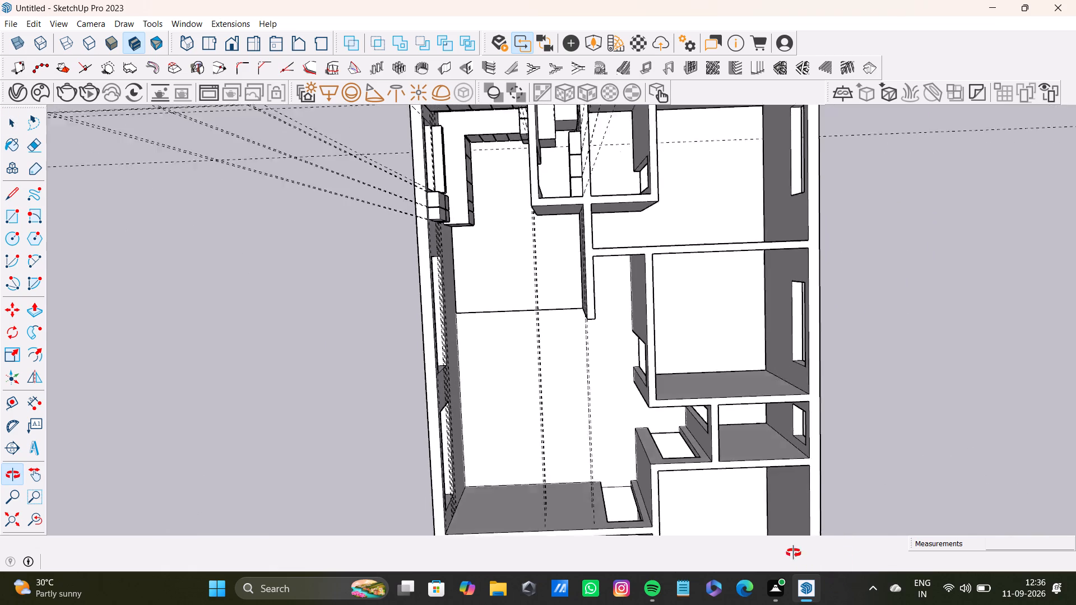
pyautogui.moveTo(794, 553); pyautogui.dragTo(1017, 463, button='middle')
# Examine the long exterior wall beside the kitchen and living area, including its row of window openings.
pyautogui.scroll(-1, 889, 443)
pyautogui.scroll(4, 498, 346)
pyautogui.moveTo(493, 339); pyautogui.dragTo(698, 244, button='middle')
pyautogui.scroll(-1, 698, 244)
pyautogui.scroll(4, 503, 376)
pyautogui.moveTo(505, 377); pyautogui.dragTo(541, 207, button='middle')
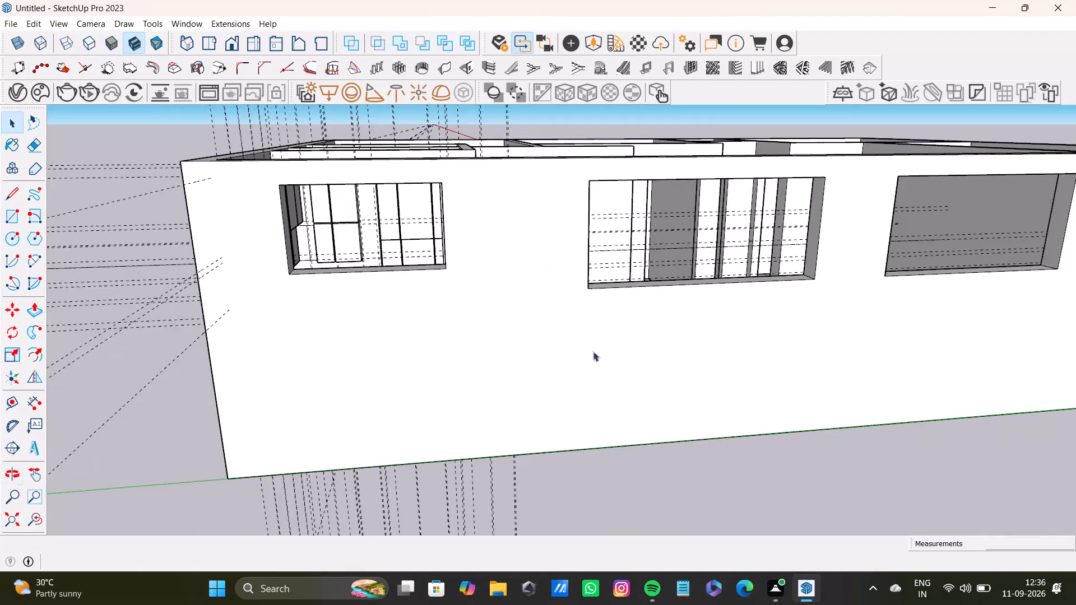
pyautogui.moveTo(593, 351); pyautogui.dragTo(601, 182, button='middle')
pyautogui.scroll(2, 605, 320)
pyautogui.moveTo(606, 301); pyautogui.dragTo(529, 441, button='middle')
pyautogui.scroll(-10, 513, 425)
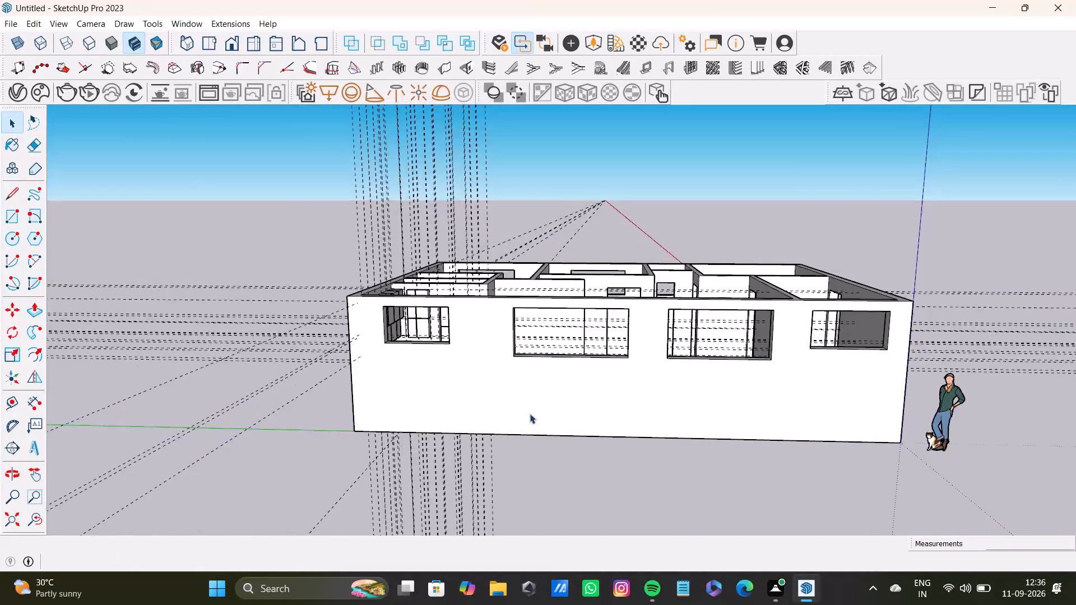
pyautogui.scroll(-7, 530, 413)
pyautogui.moveTo(578, 404); pyautogui.dragTo(802, 385, button='middle')
pyautogui.moveTo(742, 276); pyautogui.dragTo(885, 294, button='middle')
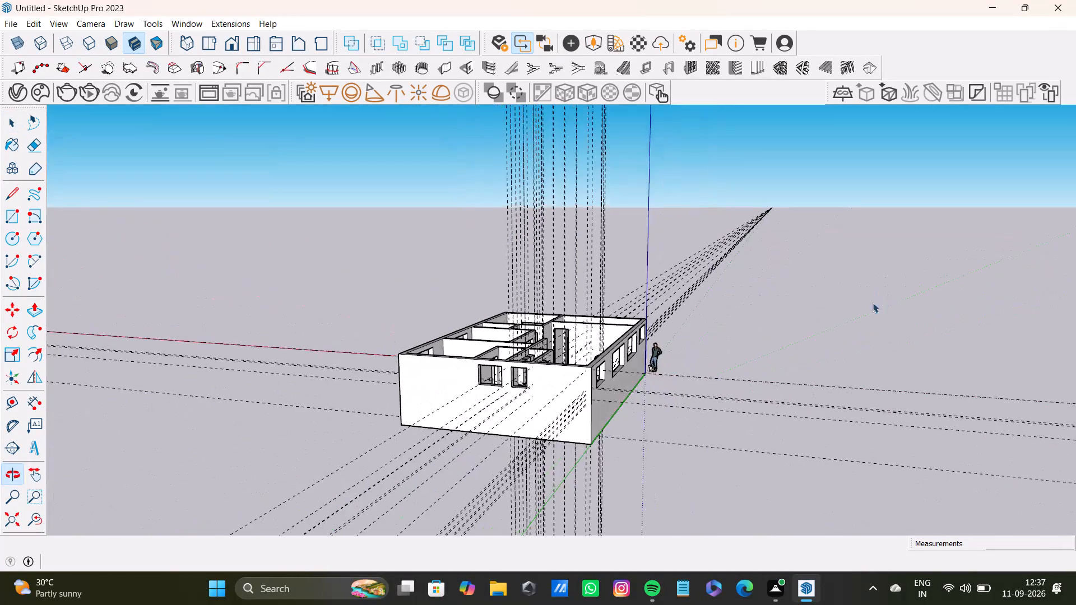
# Examine the complete house model from all sides at a distance, covering its outer walls, openings and room partitions.
pyautogui.moveTo(616, 338); pyautogui.dragTo(614, 483, button='middle')
pyautogui.scroll(-3, 627, 446)
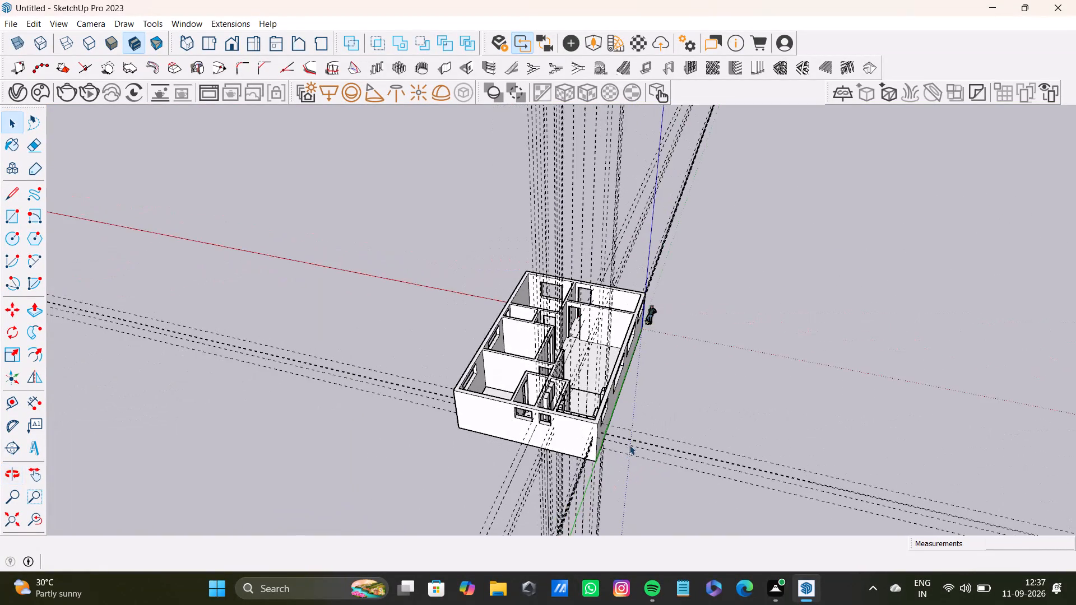
pyautogui.scroll(-1, 632, 444)
pyautogui.moveTo(694, 443); pyautogui.dragTo(686, 404, button='middle')
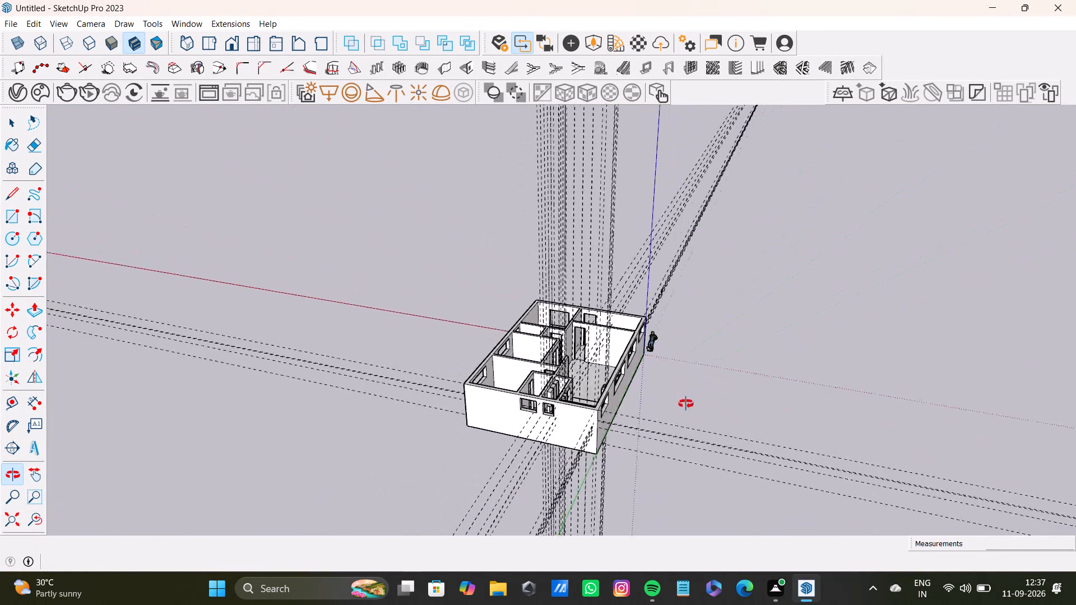
pyautogui.moveTo(686, 404); pyautogui.dragTo(686, 408, button='middle')
pyautogui.scroll(1, 588, 412)
pyautogui.scroll(-4, 587, 412)
pyautogui.moveTo(585, 413); pyautogui.dragTo(824, 403, button='middle')
pyautogui.moveTo(555, 415); pyautogui.dragTo(778, 447, button='middle')
pyautogui.moveTo(633, 425); pyautogui.dragTo(746, 423, button='middle')
pyautogui.moveTo(668, 423); pyautogui.dragTo(803, 434, button='middle')
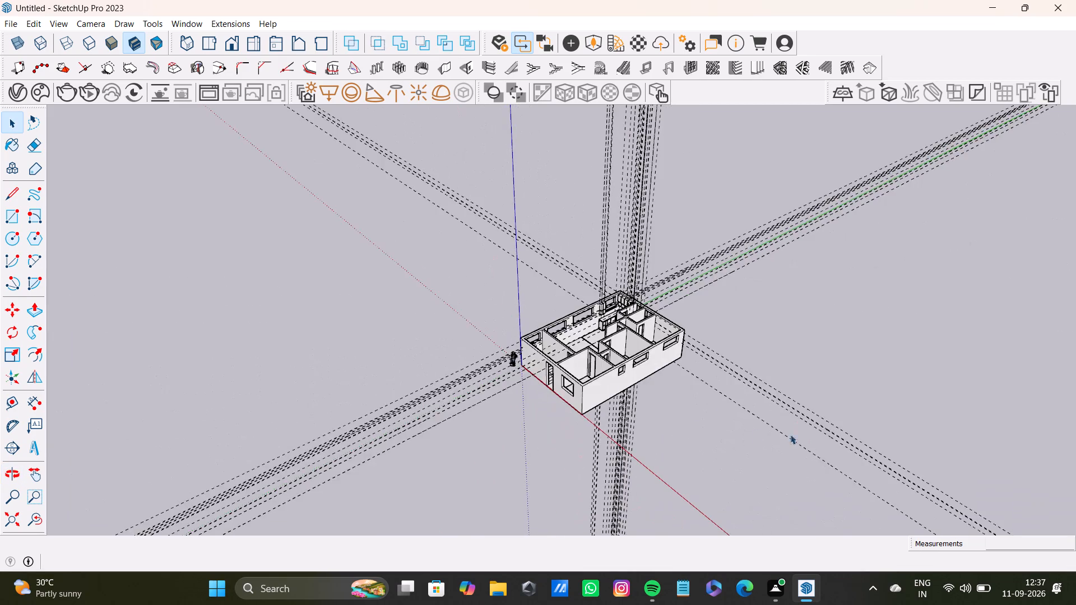
pyautogui.moveTo(678, 420); pyautogui.dragTo(781, 420, button='middle')
pyautogui.moveTo(709, 420); pyautogui.dragTo(811, 417, button='middle')
pyautogui.moveTo(671, 408); pyautogui.dragTo(757, 409, button='middle')
pyautogui.moveTo(688, 412); pyautogui.dragTo(788, 410, button='middle')
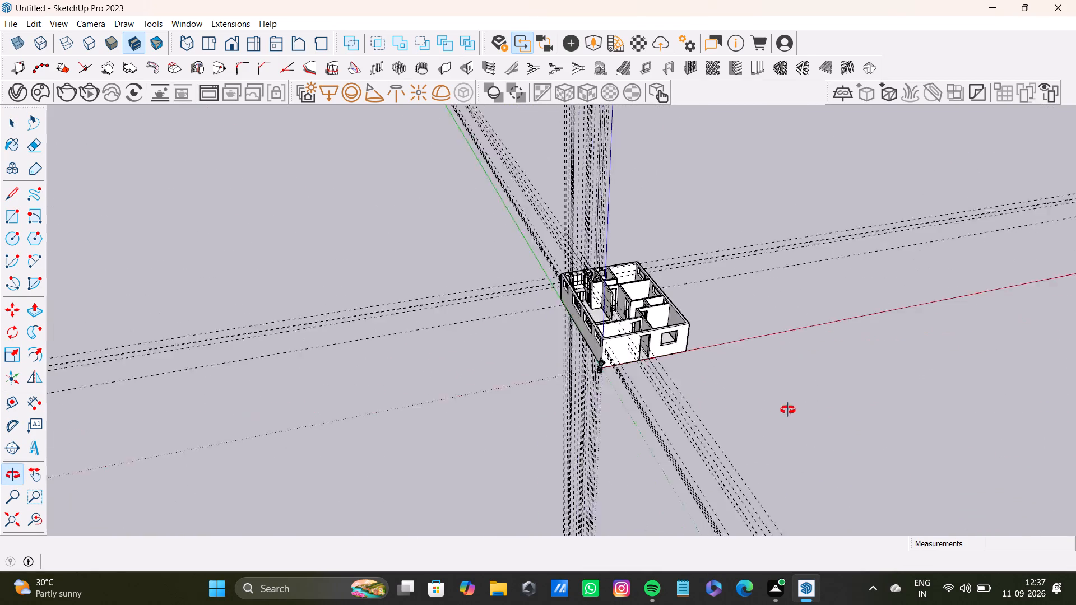
pyautogui.moveTo(788, 410); pyautogui.dragTo(789, 409, button='middle')
pyautogui.moveTo(667, 399); pyautogui.dragTo(759, 398, button='middle')
pyautogui.moveTo(686, 401); pyautogui.dragTo(732, 393, button='middle')
pyautogui.moveTo(681, 399); pyautogui.dragTo(801, 397, button='middle')
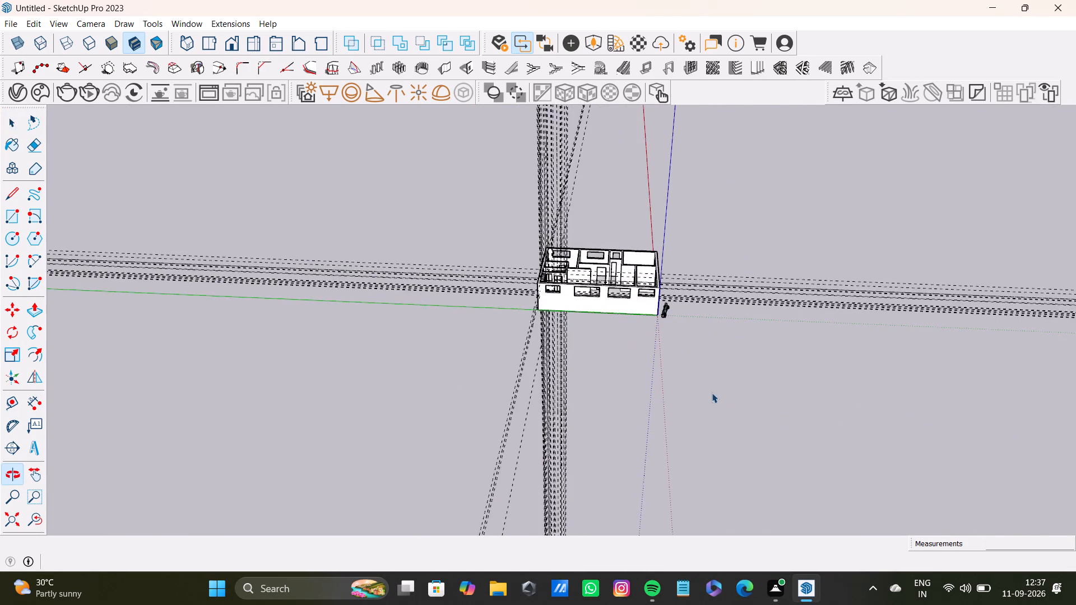
pyautogui.moveTo(712, 393); pyautogui.dragTo(778, 391, button='middle')
pyautogui.moveTo(681, 387); pyautogui.dragTo(779, 393, button='middle')
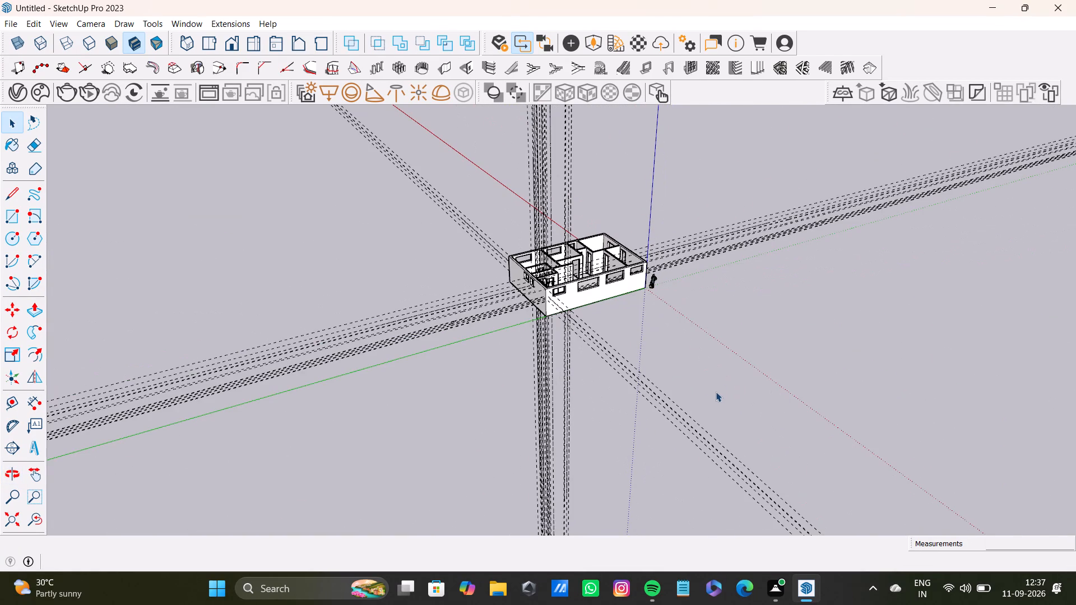
pyautogui.moveTo(715, 392); pyautogui.dragTo(814, 417, button='middle')
pyautogui.moveTo(719, 417); pyautogui.dragTo(793, 430, button='middle')
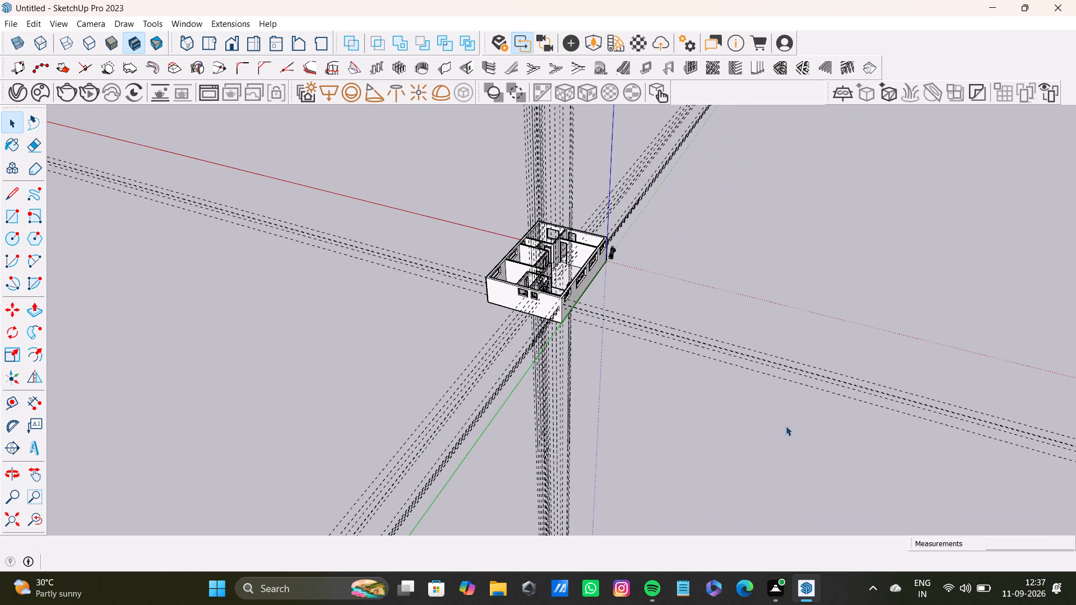
pyautogui.moveTo(774, 431); pyautogui.dragTo(847, 447, button='middle')
pyautogui.moveTo(777, 438); pyautogui.dragTo(864, 441, button='middle')
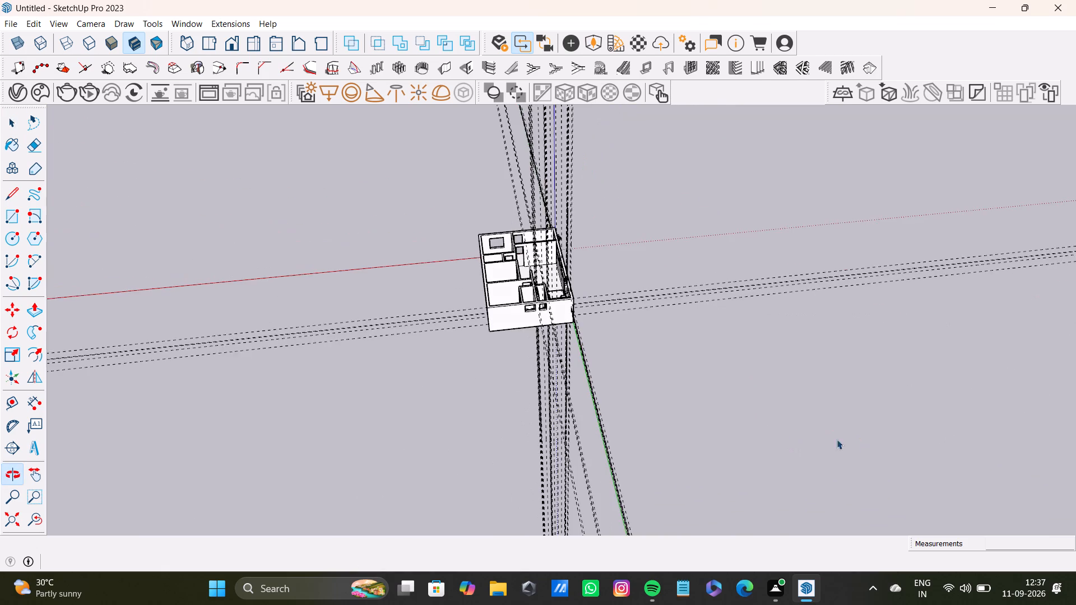
pyautogui.moveTo(776, 430); pyautogui.dragTo(869, 423, button='middle')
pyautogui.moveTo(809, 420); pyautogui.dragTo(937, 415, button='middle')
pyautogui.moveTo(817, 418); pyautogui.dragTo(893, 416, button='middle')
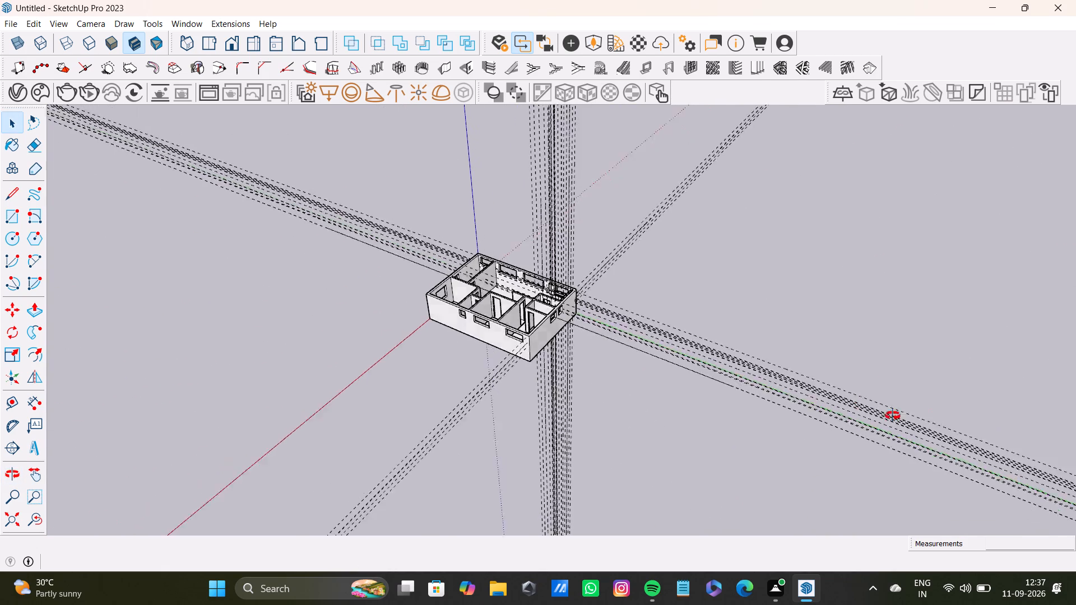
pyautogui.moveTo(893, 416); pyautogui.dragTo(903, 414, button='middle')
pyautogui.moveTo(830, 414); pyautogui.dragTo(933, 410, button='middle')
pyautogui.moveTo(812, 410); pyautogui.dragTo(944, 409, button='middle')
pyautogui.moveTo(837, 404); pyautogui.dragTo(961, 419, button='middle')
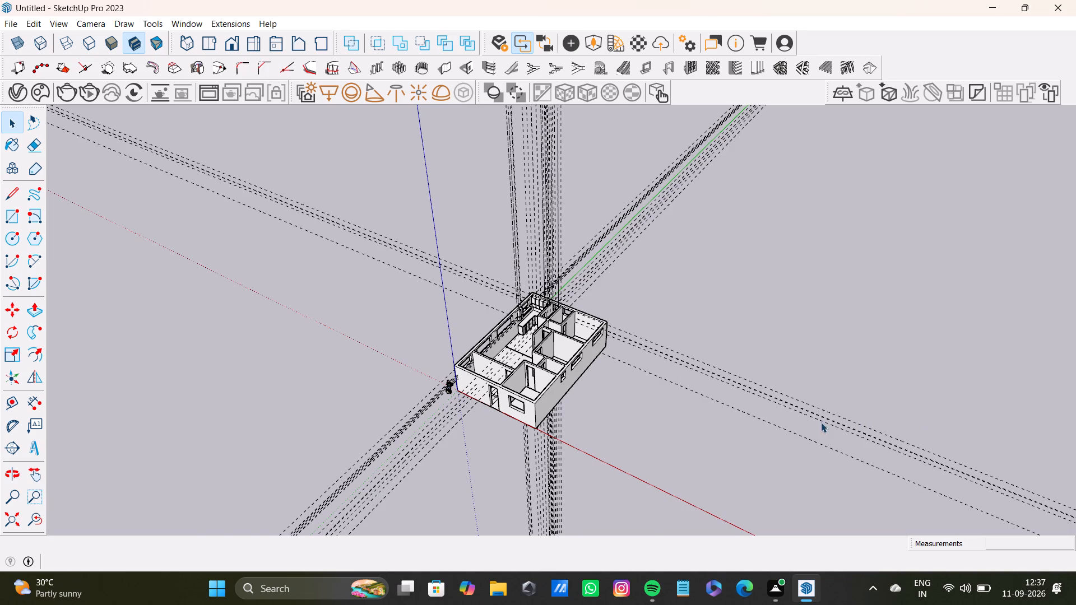
pyautogui.scroll(4, 602, 368)
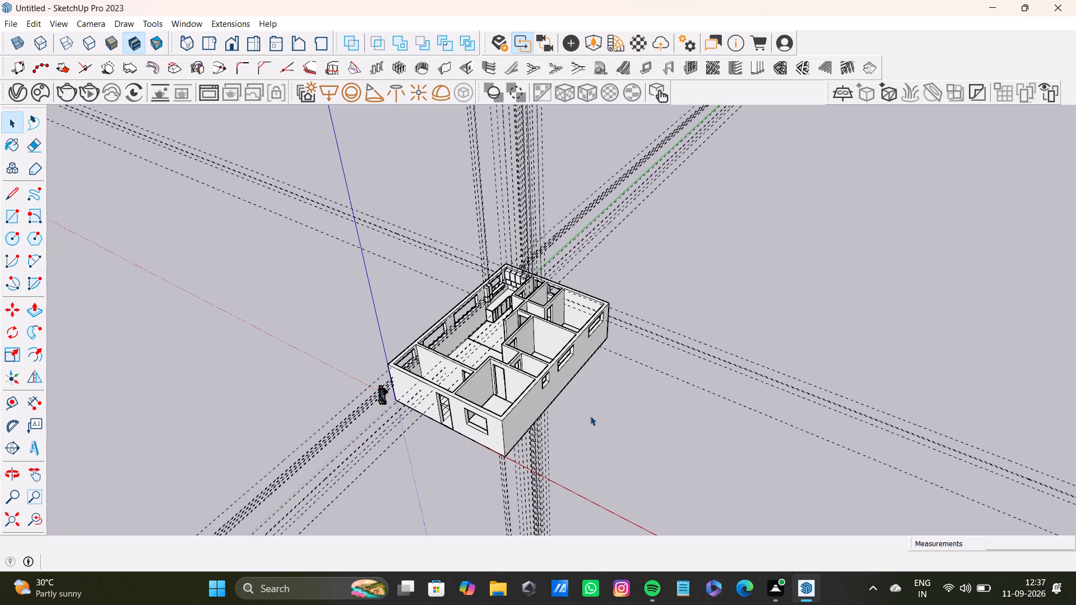
# Examine the bedrooms and small rooms from above, including their partitions, doorways and the side wall's window openings.
pyautogui.scroll(-3, 576, 291)
pyautogui.scroll(10, 618, 342)
pyautogui.scroll(-3, 614, 377)
pyautogui.scroll(8, 604, 390)
pyautogui.moveTo(586, 399); pyautogui.dragTo(822, 384, button='middle')
pyautogui.scroll(4, 773, 387)
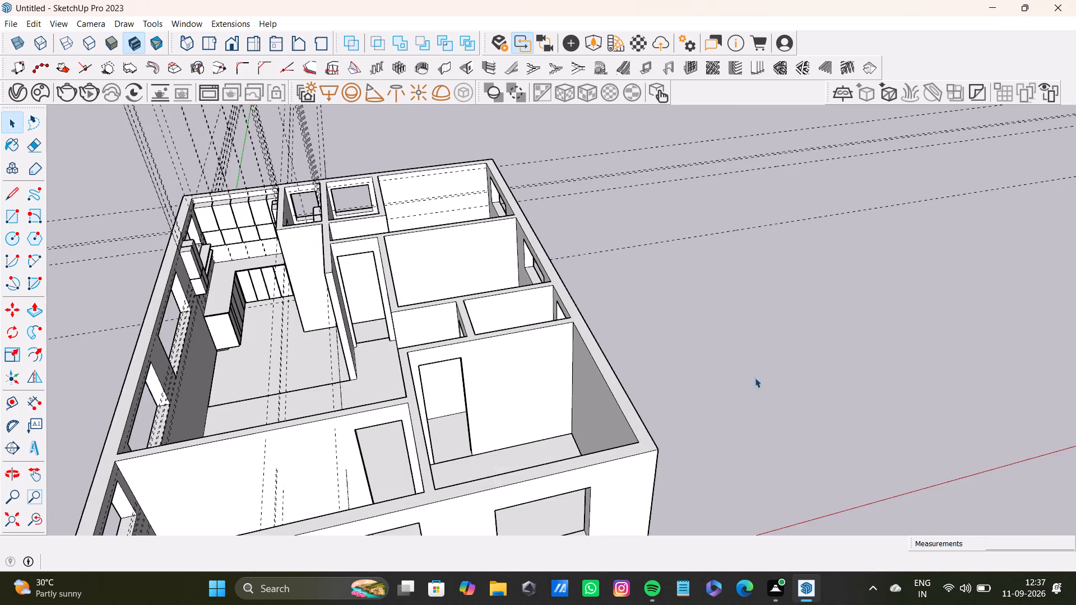
pyautogui.moveTo(730, 376); pyautogui.dragTo(452, 435, button='middle')
pyautogui.scroll(4, 565, 401)
pyautogui.moveTo(570, 411); pyautogui.dragTo(722, 468, button='middle')
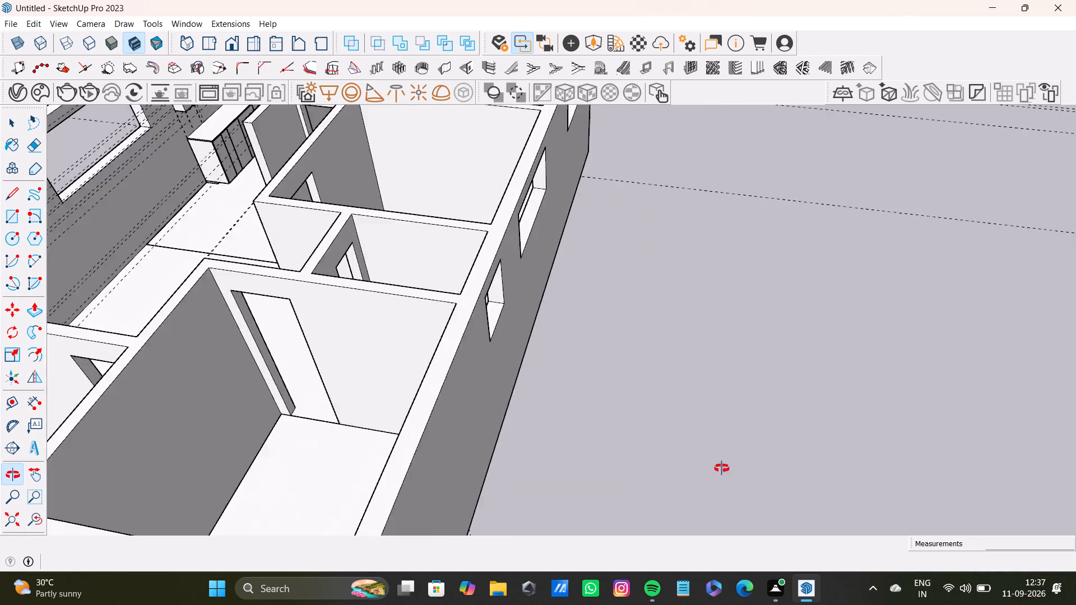
pyautogui.moveTo(722, 468); pyautogui.dragTo(614, 515, button='middle')
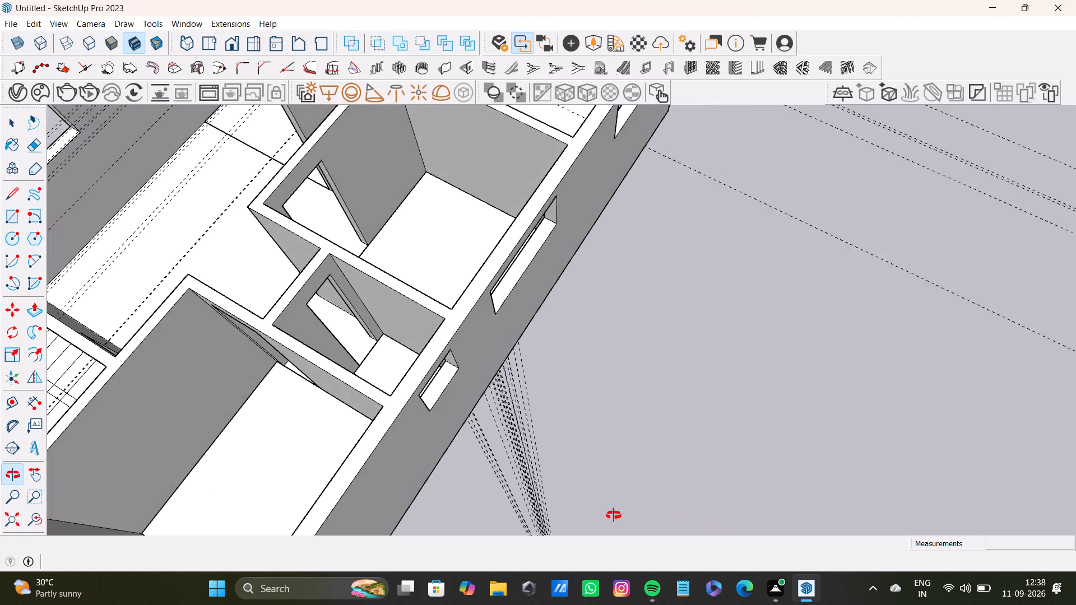
pyautogui.moveTo(614, 515); pyautogui.dragTo(745, 502, button='middle')
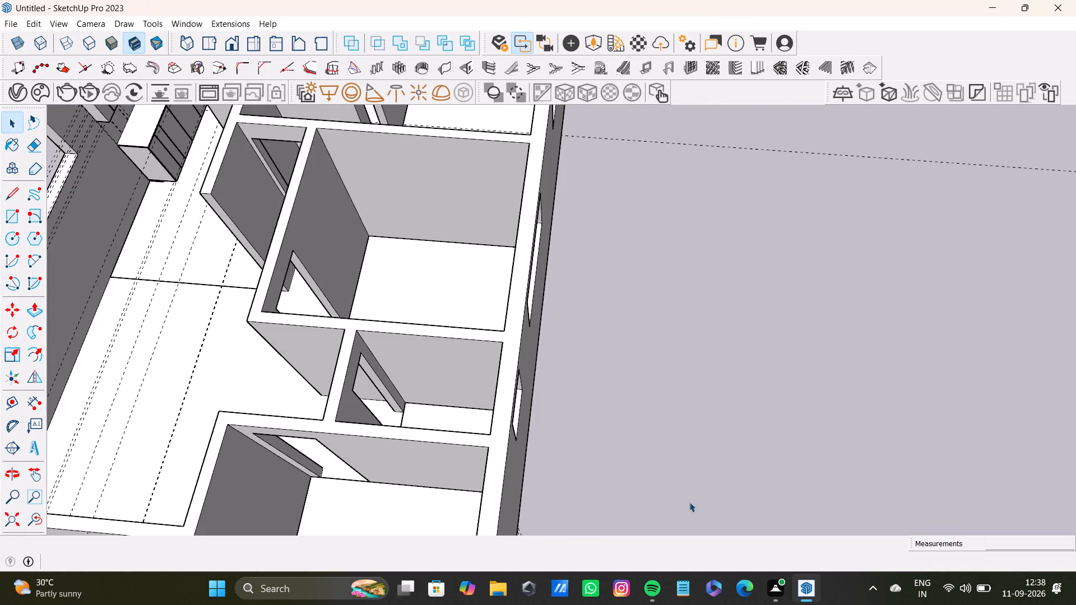
pyautogui.moveTo(689, 502); pyautogui.dragTo(534, 345, button='middle')
# Examine the whole house from several sides, covering the long exterior walls, window openings and room layout.
pyautogui.scroll(-9, 534, 342)
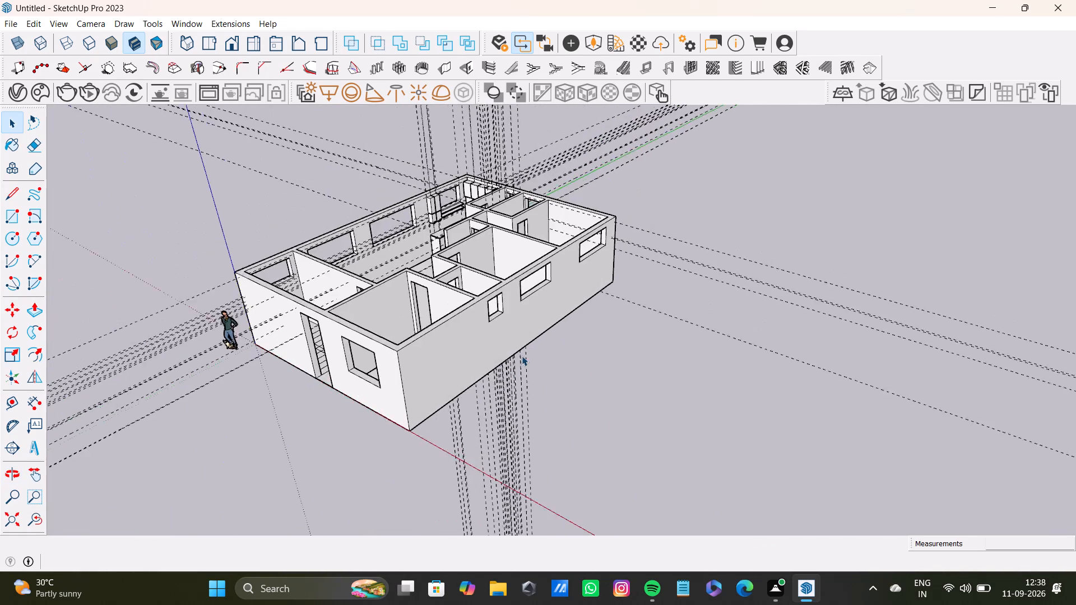
pyautogui.scroll(-1, 522, 356)
pyautogui.moveTo(476, 389); pyautogui.dragTo(694, 334, button='middle')
pyautogui.scroll(4, 474, 347)
pyautogui.moveTo(437, 345); pyautogui.dragTo(715, 337, button='middle')
pyautogui.moveTo(518, 328); pyautogui.dragTo(774, 419, button='middle')
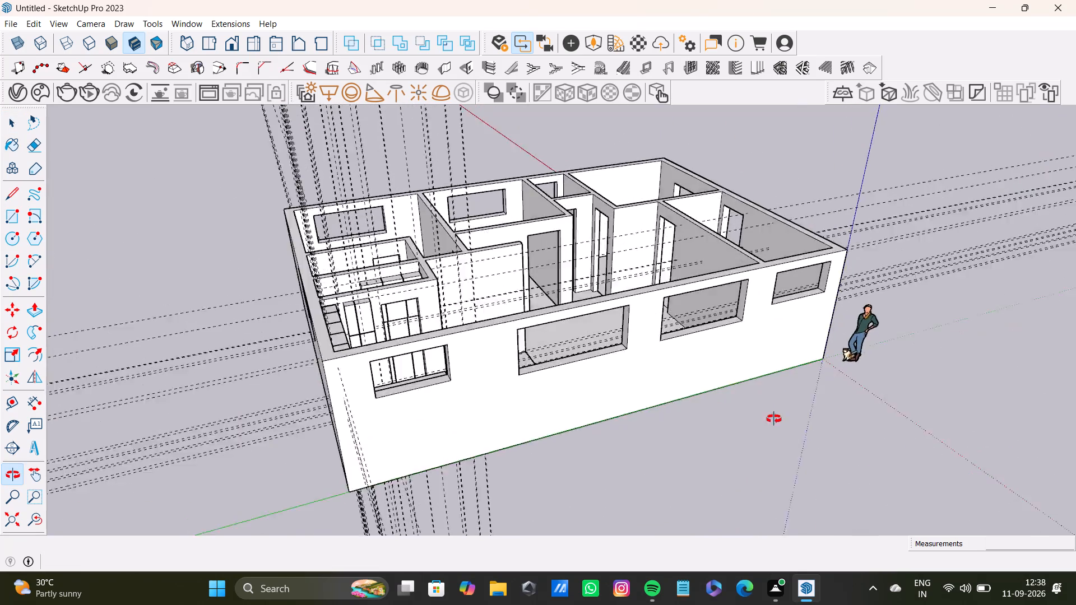
pyautogui.moveTo(774, 419); pyautogui.dragTo(769, 515, button='middle')
pyautogui.scroll(6, 402, 366)
pyautogui.scroll(-10, 402, 349)
pyautogui.moveTo(392, 357); pyautogui.dragTo(683, 307, button='middle')
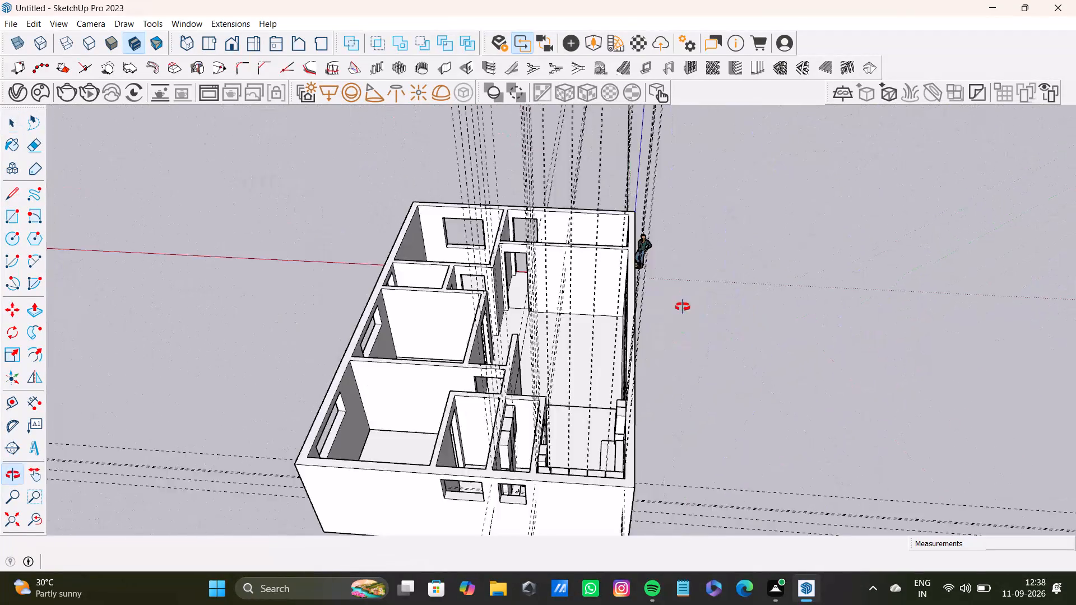
pyautogui.moveTo(683, 307); pyautogui.dragTo(302, 431, button='middle')
# Examine the kitchen's counter and base cabinets from above and from the living area.
pyautogui.scroll(8, 416, 359)
pyautogui.moveTo(562, 361); pyautogui.dragTo(539, 480, button='middle')
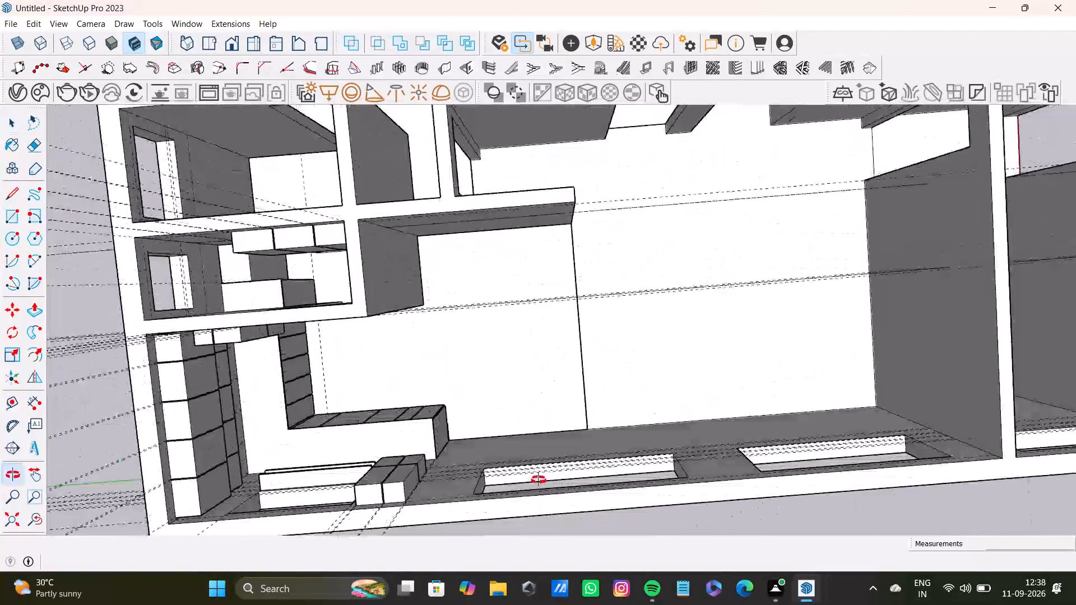
pyautogui.moveTo(539, 480); pyautogui.dragTo(539, 476, button='middle')
pyautogui.scroll(3, 532, 446)
pyautogui.scroll(-6, 522, 415)
pyautogui.scroll(8, 397, 407)
pyautogui.moveTo(416, 397); pyautogui.dragTo(409, 397, button='middle')
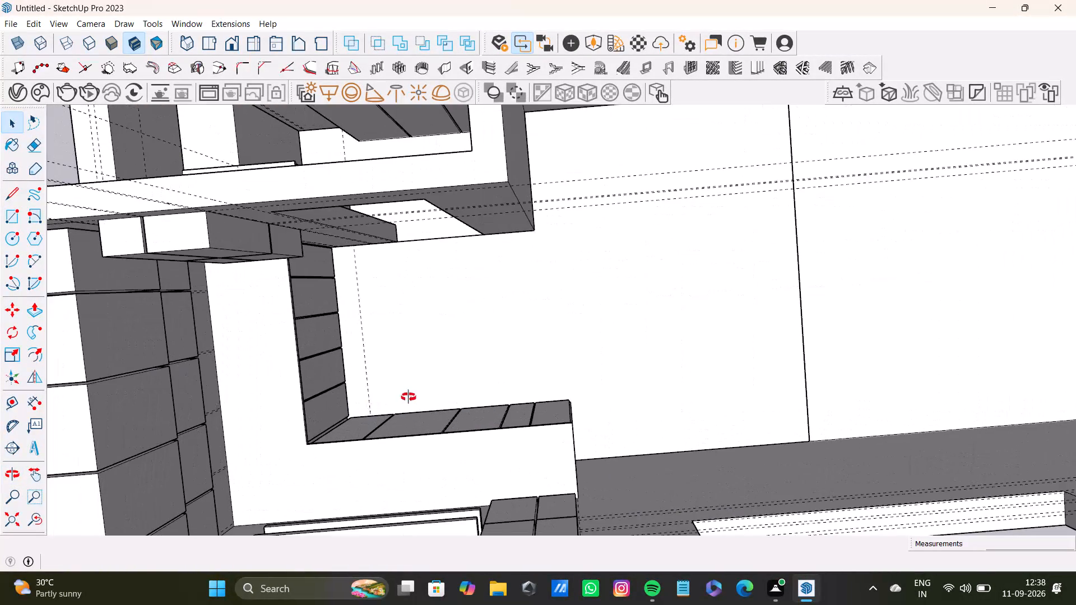
pyautogui.moveTo(409, 397); pyautogui.dragTo(201, 235, button='middle')
pyautogui.scroll(1, 599, 312)
pyautogui.moveTo(595, 313); pyautogui.dragTo(0, 259, button='middle')
pyautogui.scroll(3, 403, 236)
pyautogui.scroll(-3, 439, 236)
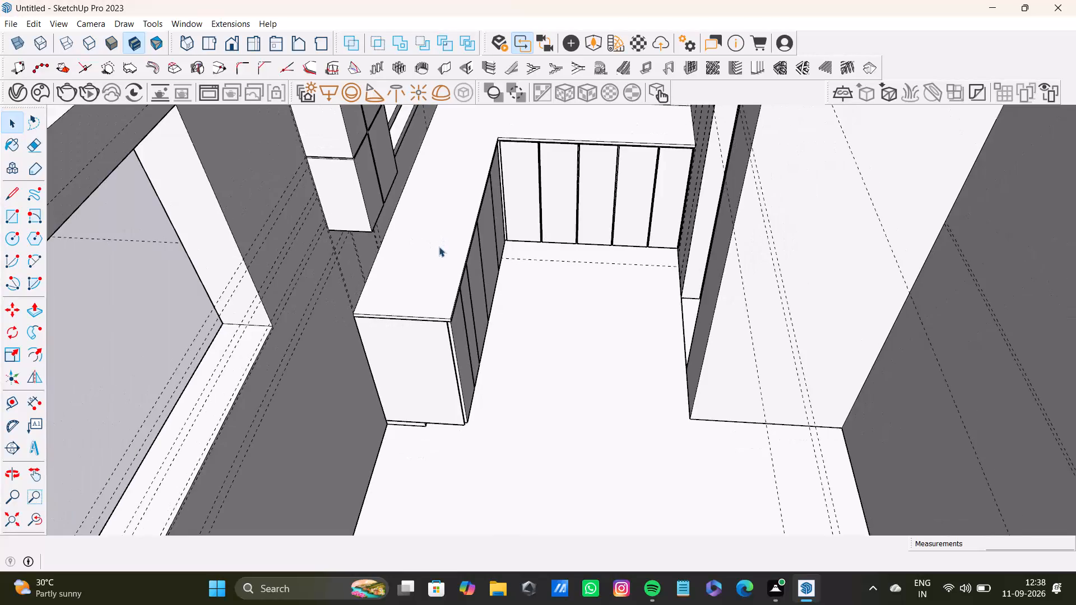
pyautogui.scroll(-10, 439, 246)
pyautogui.scroll(5, 451, 240)
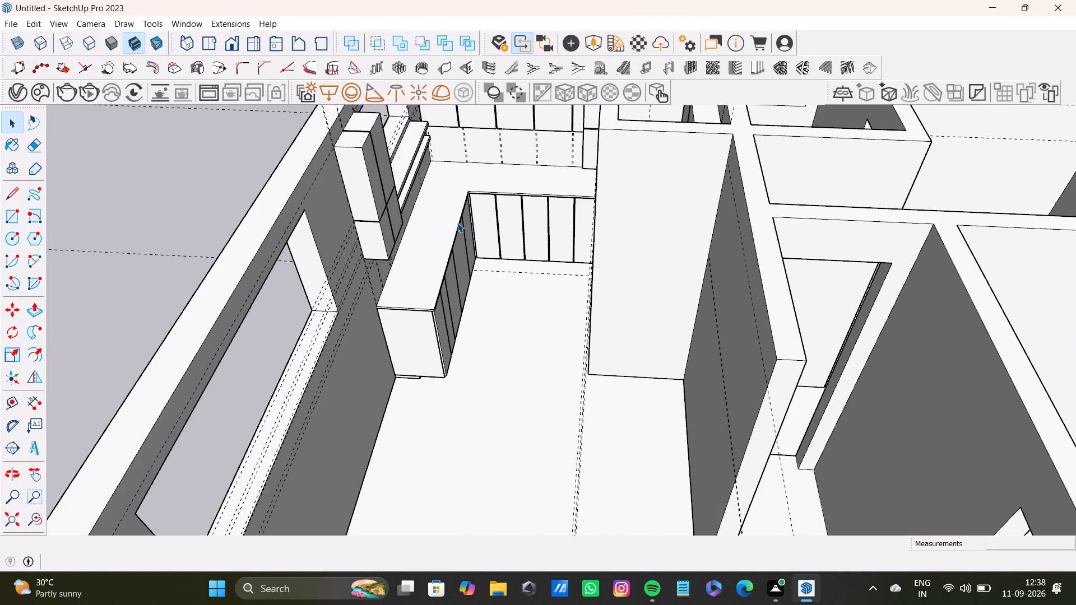
pyautogui.scroll(-5, 504, 210)
# Examine the kitchen's wall cabinets, tall corner units and the shelves below the window.
pyautogui.keyDown('shift'); pyautogui.moveTo(509, 232); pyautogui.dragTo(532, 350, button='middle'); pyautogui.keyUp('shift')
pyautogui.moveTo(530, 346); pyautogui.dragTo(727, 345, button='middle')
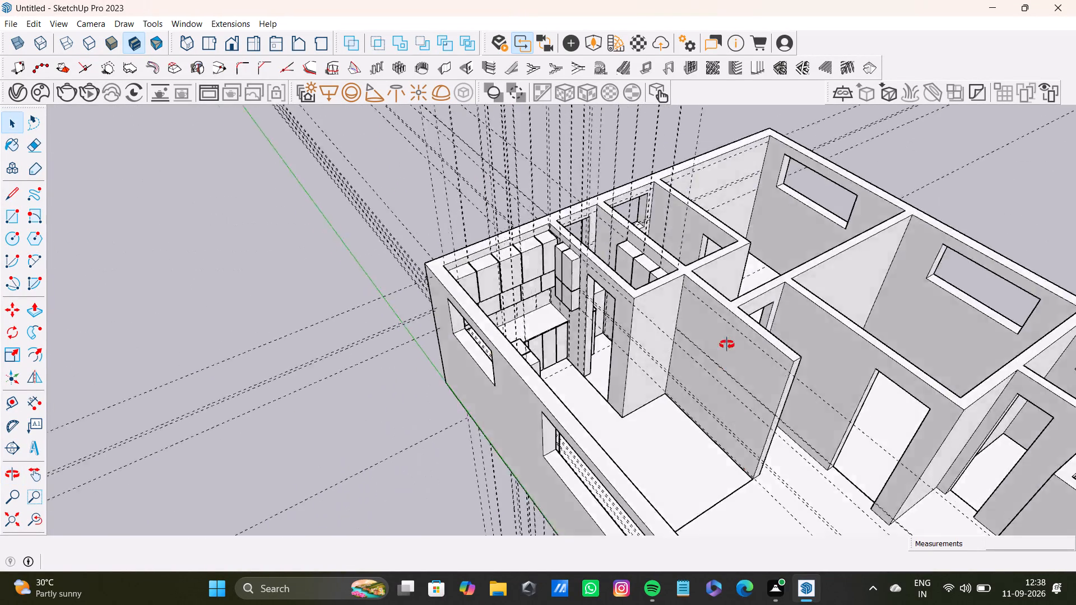
pyautogui.moveTo(727, 345); pyautogui.dragTo(730, 425, button='middle')
pyautogui.scroll(8, 513, 347)
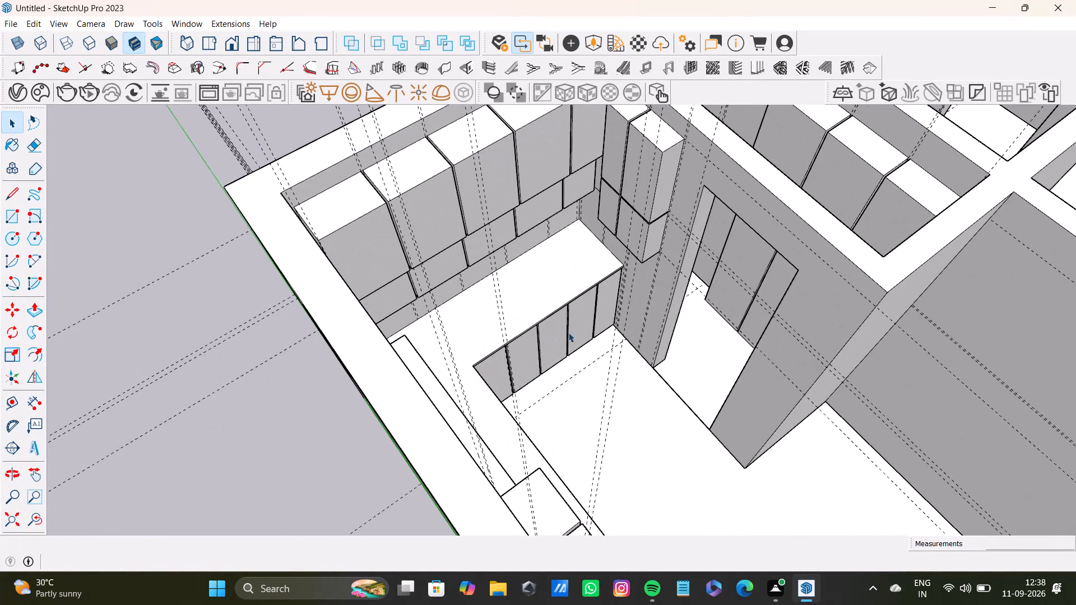
pyautogui.moveTo(569, 332); pyautogui.dragTo(252, 393, button='middle')
pyautogui.scroll(-4, 438, 307)
pyautogui.keyDown('shift'); pyautogui.moveTo(442, 311); pyautogui.dragTo(456, 387, button='middle'); pyautogui.keyUp('shift')
pyautogui.scroll(5, 456, 380)
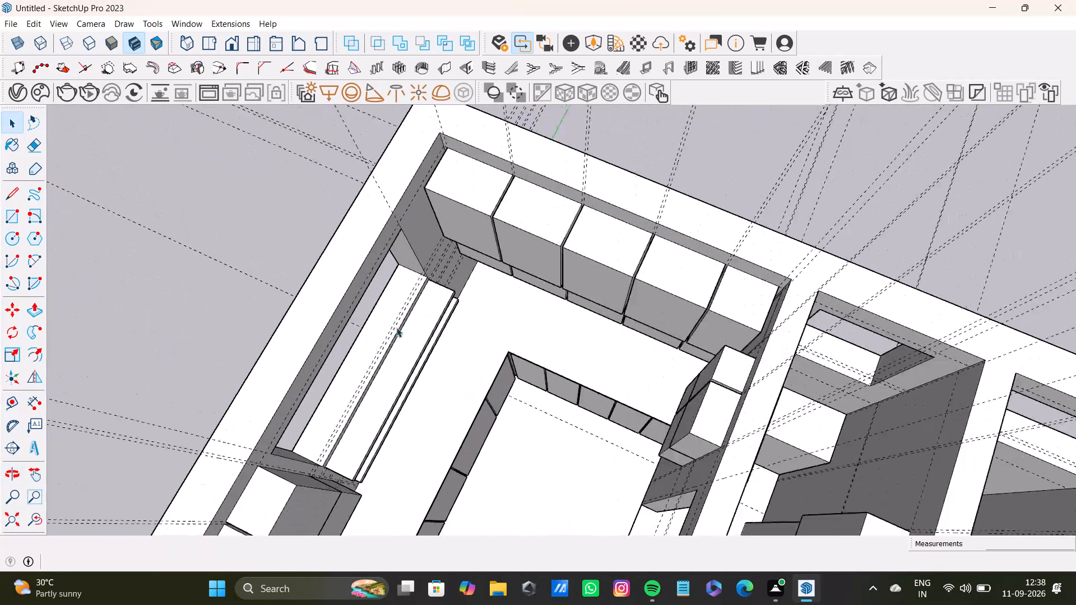
pyautogui.scroll(9, 396, 327)
pyautogui.moveTo(454, 308); pyautogui.dragTo(146, 277, button='middle')
pyautogui.scroll(2, 461, 246)
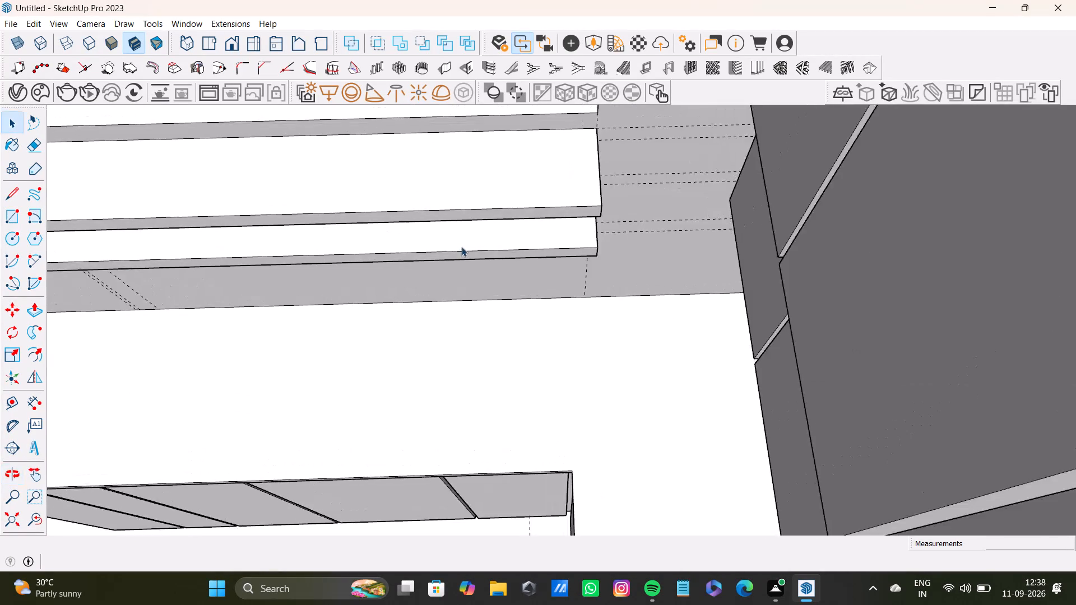
pyautogui.keyDown('shift'); pyautogui.moveTo(468, 267); pyautogui.dragTo(487, 370, button='middle'); pyautogui.keyUp('shift')
pyautogui.scroll(-12, 496, 353)
pyautogui.moveTo(494, 355); pyautogui.dragTo(622, 175, button='middle')
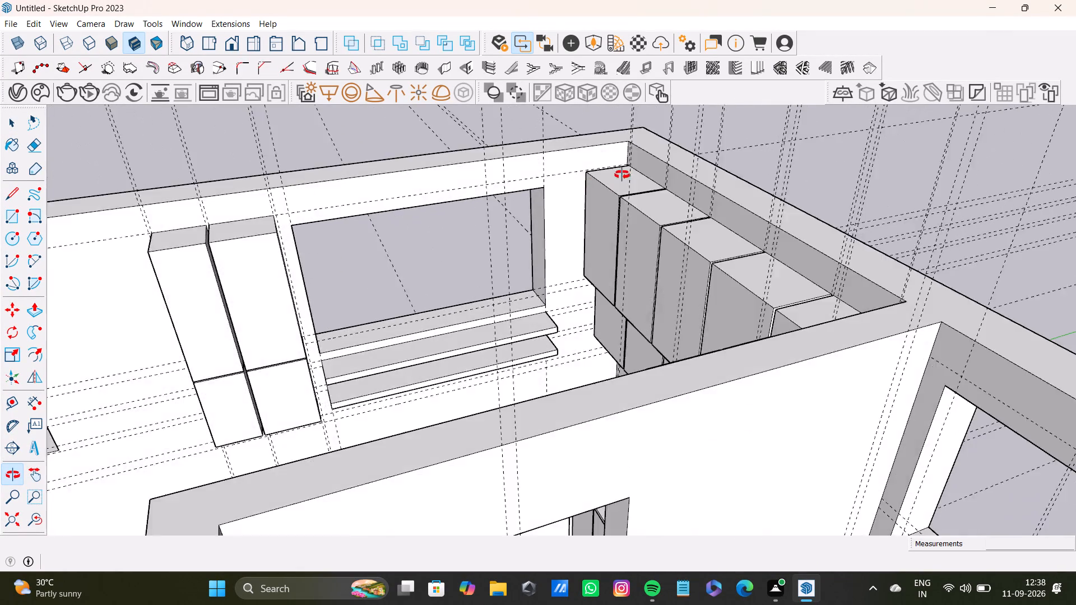
pyautogui.moveTo(622, 175); pyautogui.dragTo(775, 123, button='middle')
# Examine the kitchen corner of the house from inside and outside, including its window openings and the adjoining storage rooms.
pyautogui.scroll(-7, 583, 277)
pyautogui.moveTo(574, 297); pyautogui.dragTo(739, 319, button='middle')
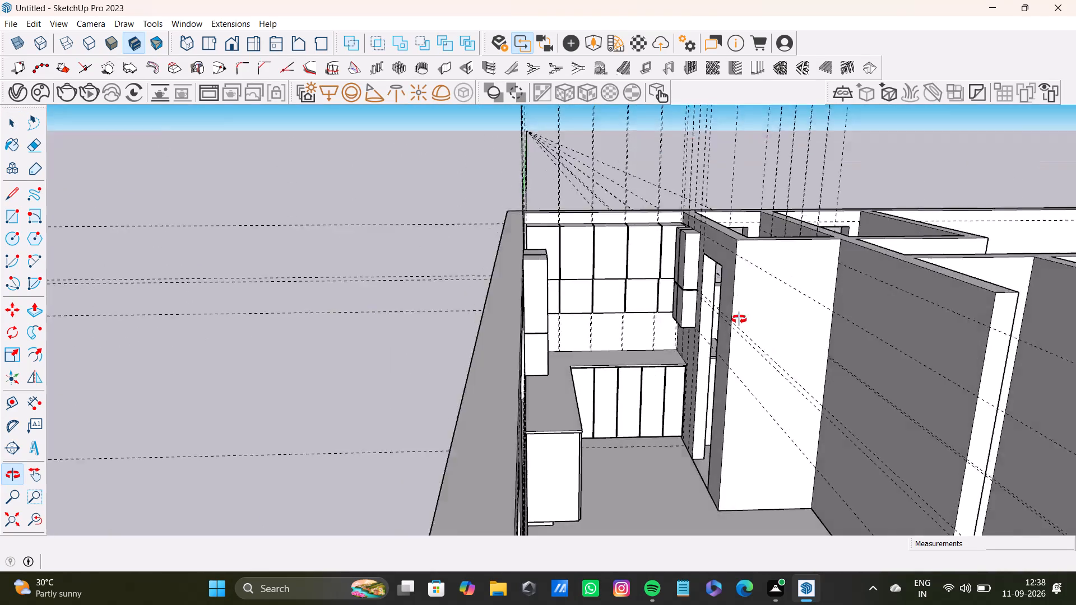
pyautogui.moveTo(739, 319); pyautogui.dragTo(961, 462, button='middle')
pyautogui.scroll(6, 530, 305)
pyautogui.moveTo(600, 273); pyautogui.dragTo(4, 245, button='middle')
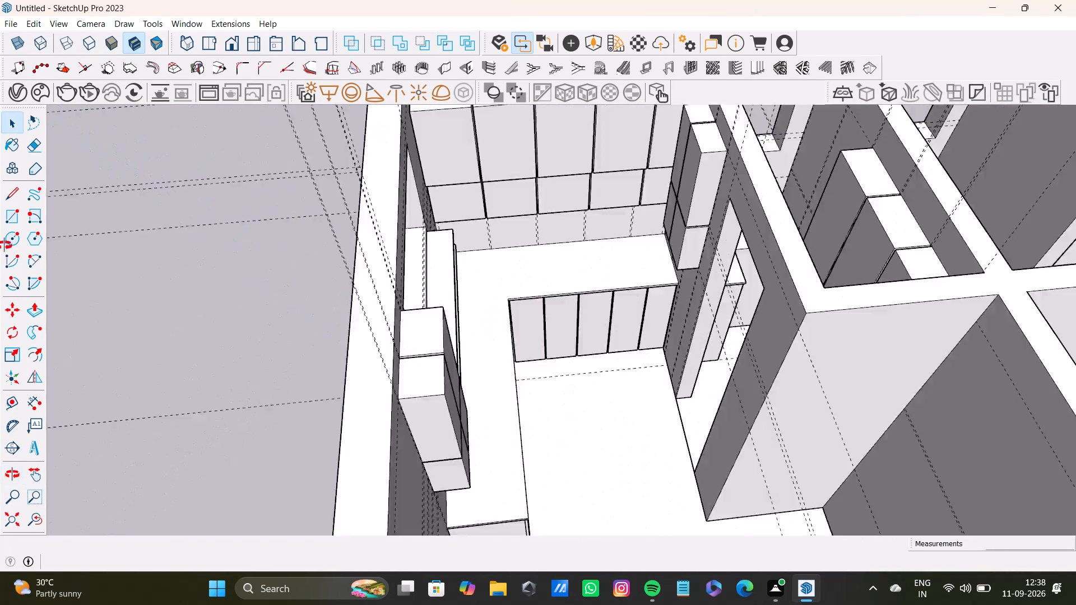
pyautogui.moveTo(4, 245); pyautogui.dragTo(3, 245, button='middle')
pyautogui.scroll(-4, 129, 203)
pyautogui.keyDown('shift'); pyautogui.moveTo(170, 220); pyautogui.dragTo(367, 390, button='middle'); pyautogui.keyUp('shift')
pyautogui.click(313, 204)
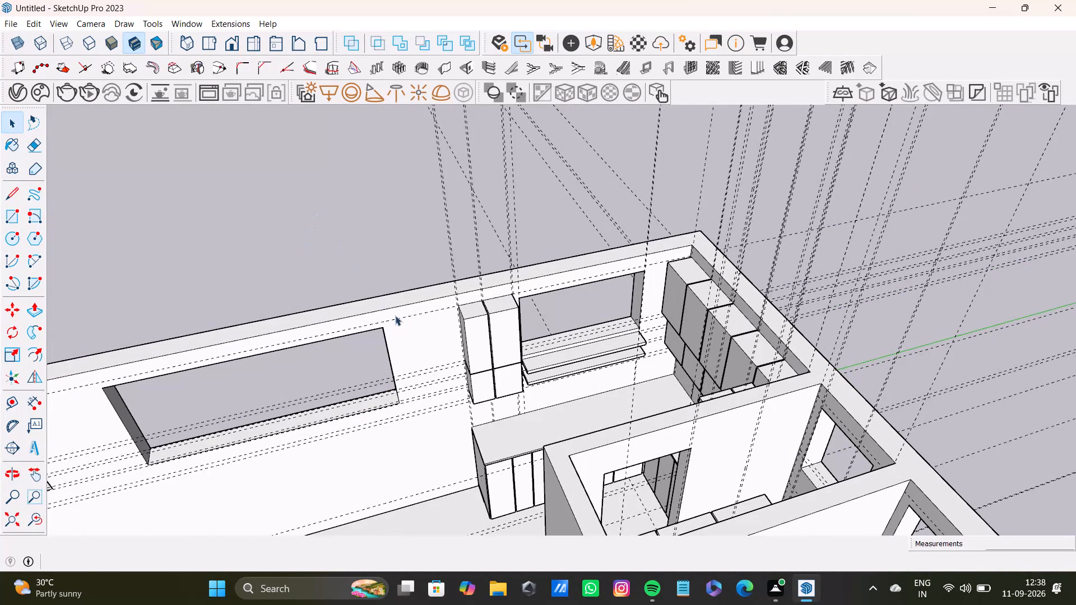
pyautogui.scroll(4, 392, 315)
pyautogui.moveTo(391, 309); pyautogui.dragTo(689, 360, button='middle')
pyautogui.click(389, 227)
pyautogui.scroll(-5, 410, 267)
pyautogui.moveTo(382, 290); pyautogui.dragTo(738, 333, button='middle')
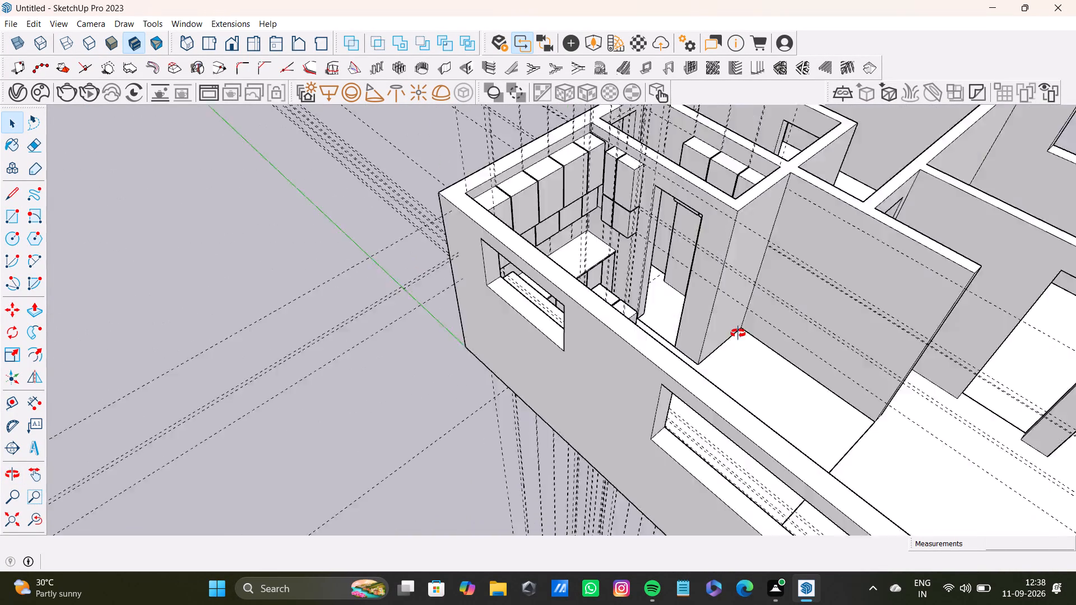
pyautogui.moveTo(738, 333); pyautogui.dragTo(739, 333, button='middle')
pyautogui.scroll(-4, 541, 271)
pyautogui.keyDown('shift'); pyautogui.moveTo(528, 282); pyautogui.dragTo(545, 381, button='middle'); pyautogui.keyUp('shift')
pyautogui.moveTo(605, 364); pyautogui.dragTo(763, 381, button='middle')
pyautogui.scroll(4, 422, 306)
pyautogui.click(382, 282)
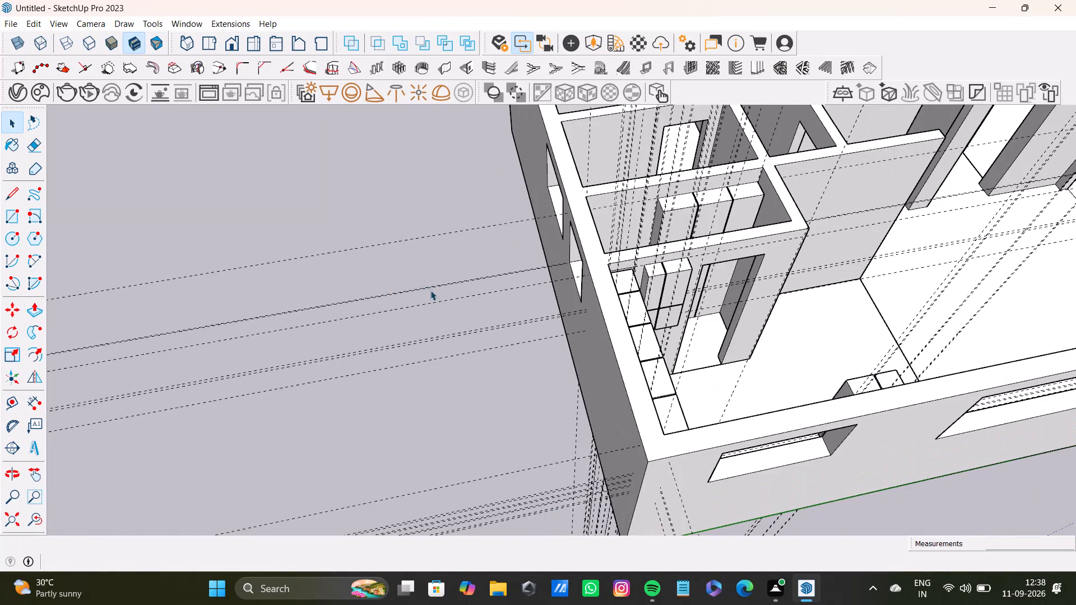
# Push the end face of the narrow storage room's counter cabinet base inward beneath the countertop with Push/Pull.
pyautogui.scroll(-5, 431, 292)
pyautogui.moveTo(419, 322); pyautogui.dragTo(700, 365, button='middle')
pyautogui.scroll(10, 523, 280)
pyautogui.moveTo(569, 278); pyautogui.dragTo(546, 403, button='middle')
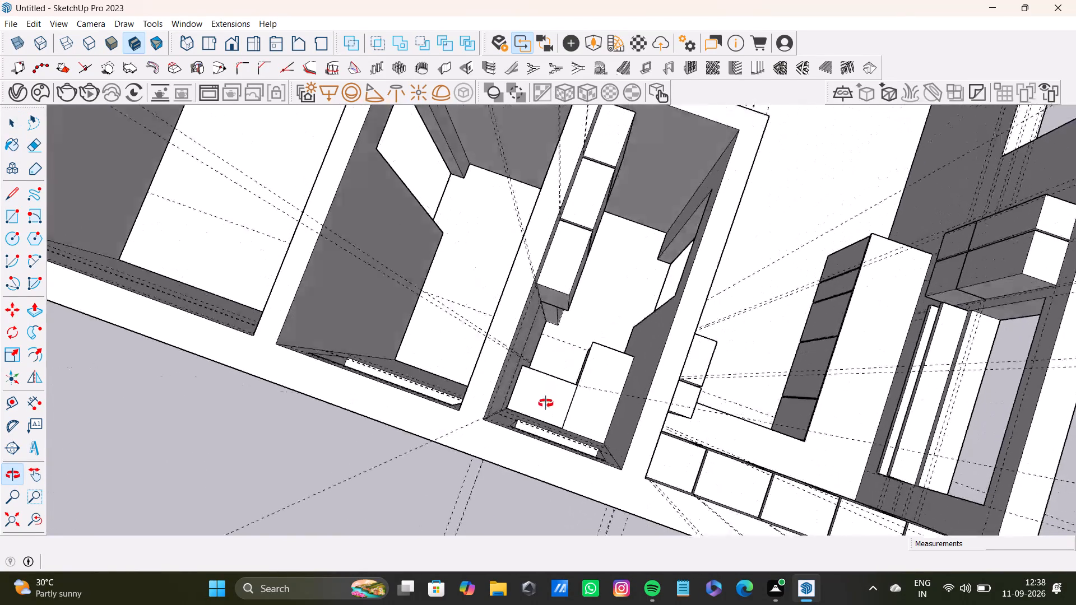
pyautogui.moveTo(546, 403); pyautogui.dragTo(369, 326, button='middle')
pyautogui.scroll(6, 520, 310)
pyautogui.moveTo(613, 333); pyautogui.dragTo(561, 358, button='middle')
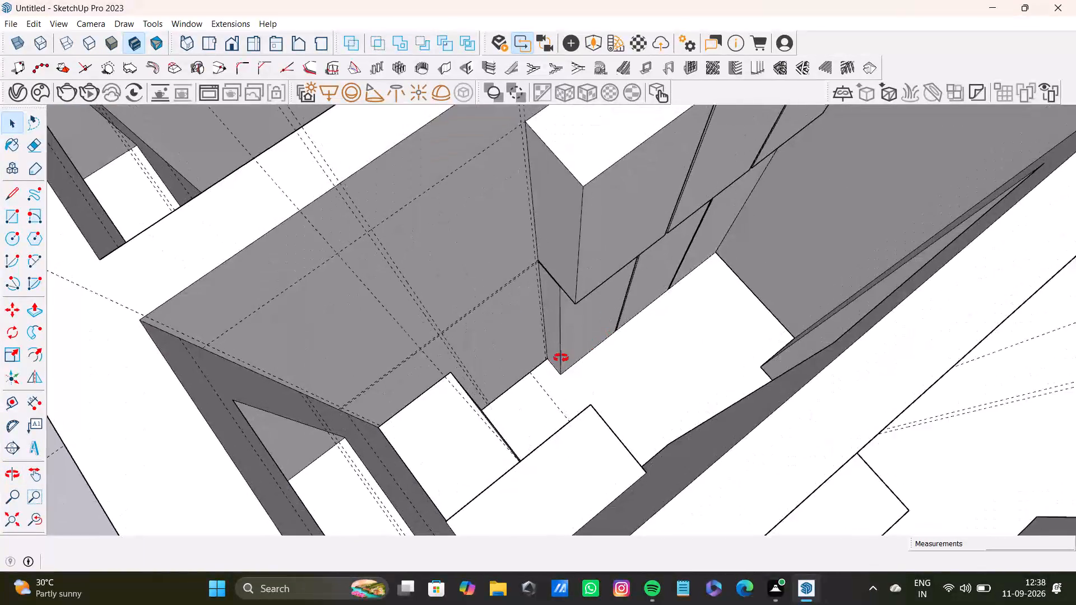
pyautogui.moveTo(561, 358); pyautogui.dragTo(219, 395, button='middle')
pyautogui.scroll(3, 348, 353)
pyautogui.keyDown('shift'); pyautogui.moveTo(461, 356); pyautogui.dragTo(514, 411, button='middle'); pyautogui.keyUp('shift')
pyautogui.moveTo(559, 432); pyautogui.dragTo(349, 277, button='middle')
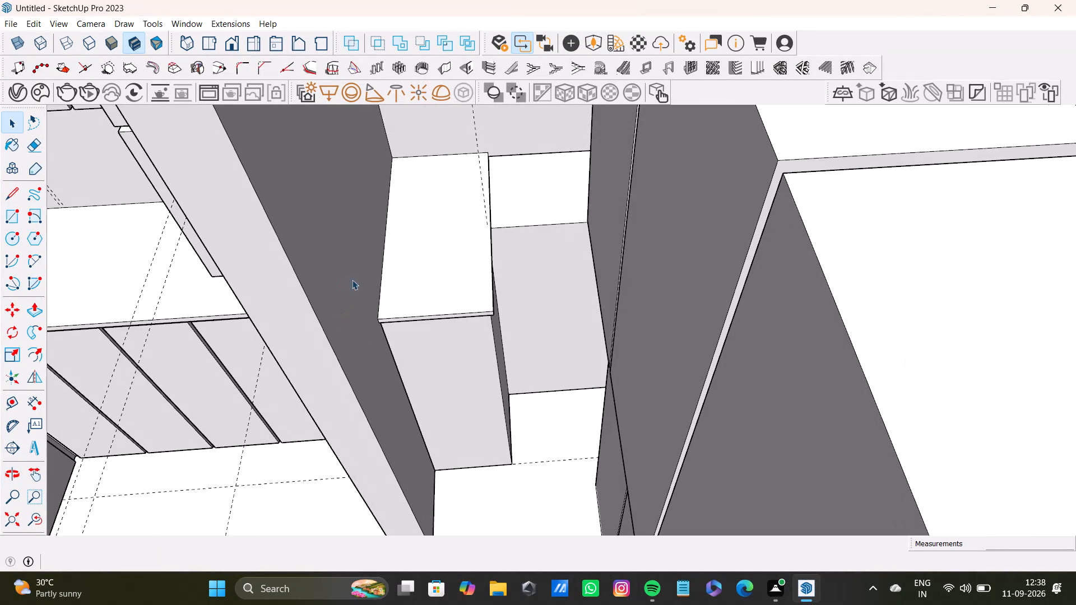
pyautogui.click(474, 373)
pyautogui.doubleClick(474, 373)
pyautogui.click(472, 381)
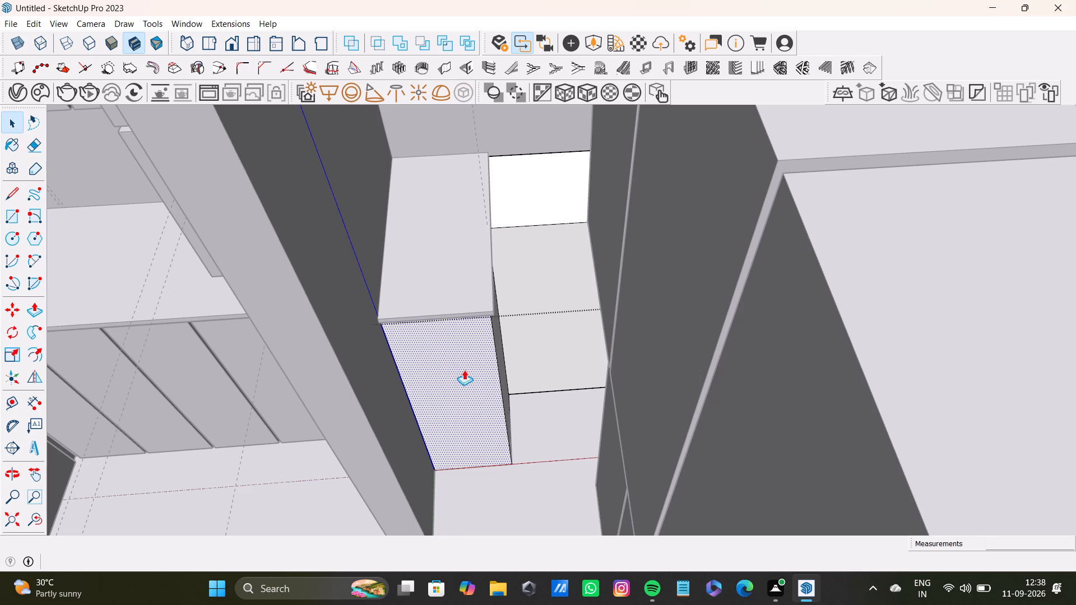
pyautogui.press('p')
pyautogui.moveTo(464, 367); pyautogui.dragTo(516, 259)
pyautogui.press('space')
# Examine the recessed cabinet base and the overhanging countertop in the narrow storage room from above and up close.
pyautogui.scroll(4, 469, 324)
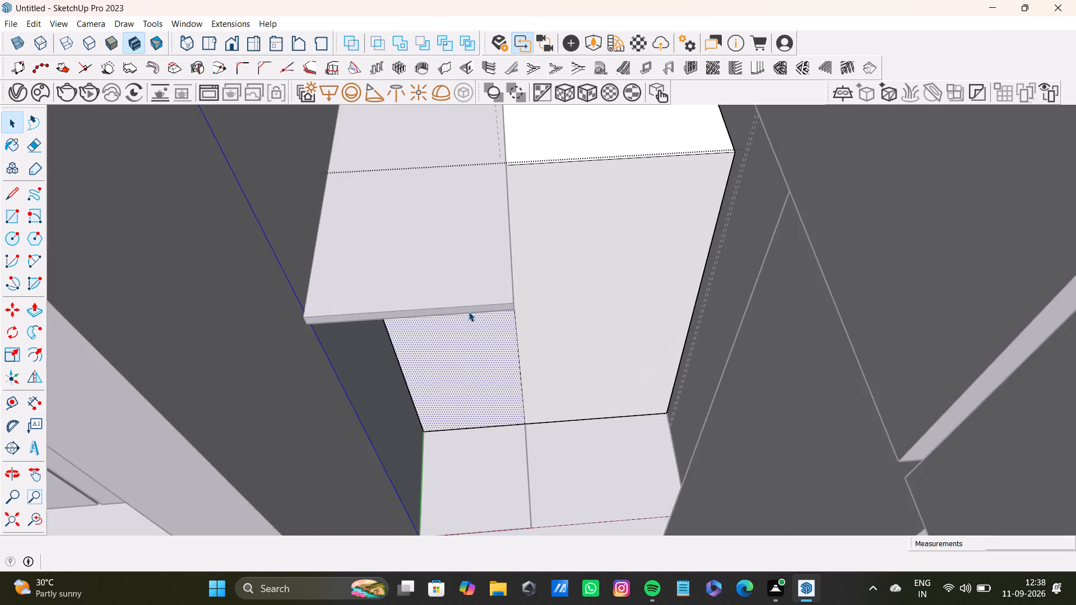
pyautogui.scroll(3, 469, 311)
pyautogui.moveTo(505, 285); pyautogui.dragTo(503, 534, button='middle')
pyautogui.moveTo(555, 320); pyautogui.dragTo(248, 421, button='middle')
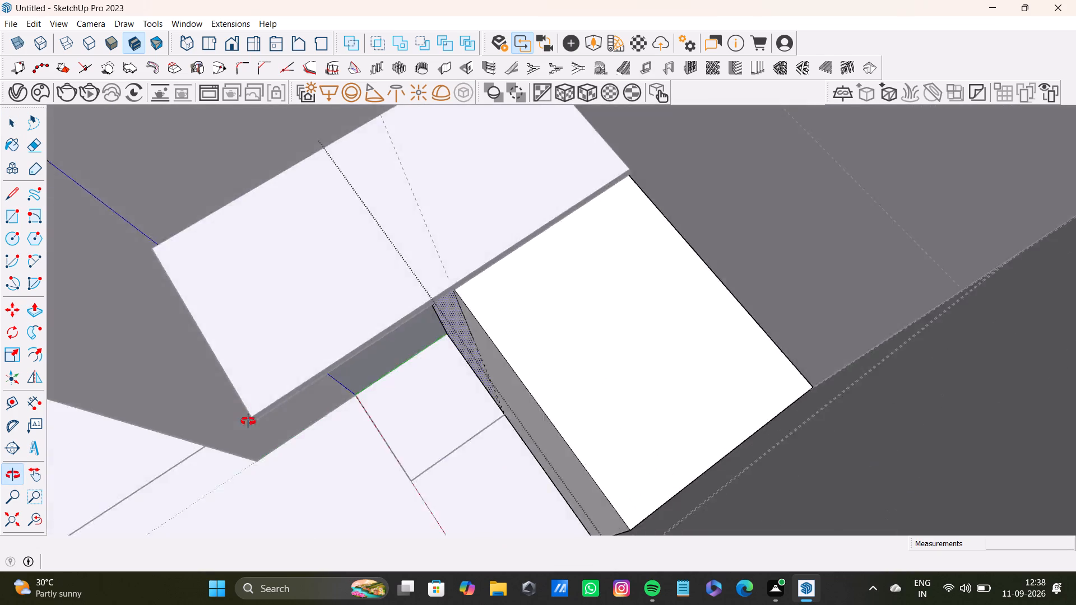
pyautogui.moveTo(248, 421); pyautogui.dragTo(247, 422, button='middle')
pyautogui.scroll(3, 499, 293)
pyautogui.keyDown('shift'); pyautogui.moveTo(505, 278); pyautogui.dragTo(527, 424, button='middle'); pyautogui.keyUp('shift')
pyautogui.moveTo(468, 396); pyautogui.dragTo(418, 270, button='middle')
pyautogui.scroll(4, 446, 353)
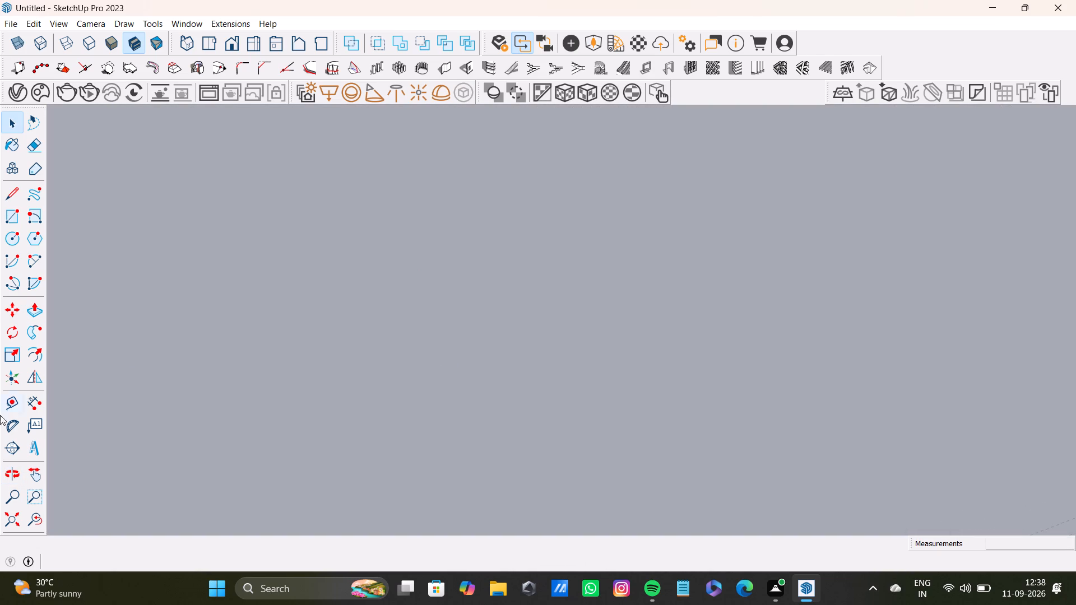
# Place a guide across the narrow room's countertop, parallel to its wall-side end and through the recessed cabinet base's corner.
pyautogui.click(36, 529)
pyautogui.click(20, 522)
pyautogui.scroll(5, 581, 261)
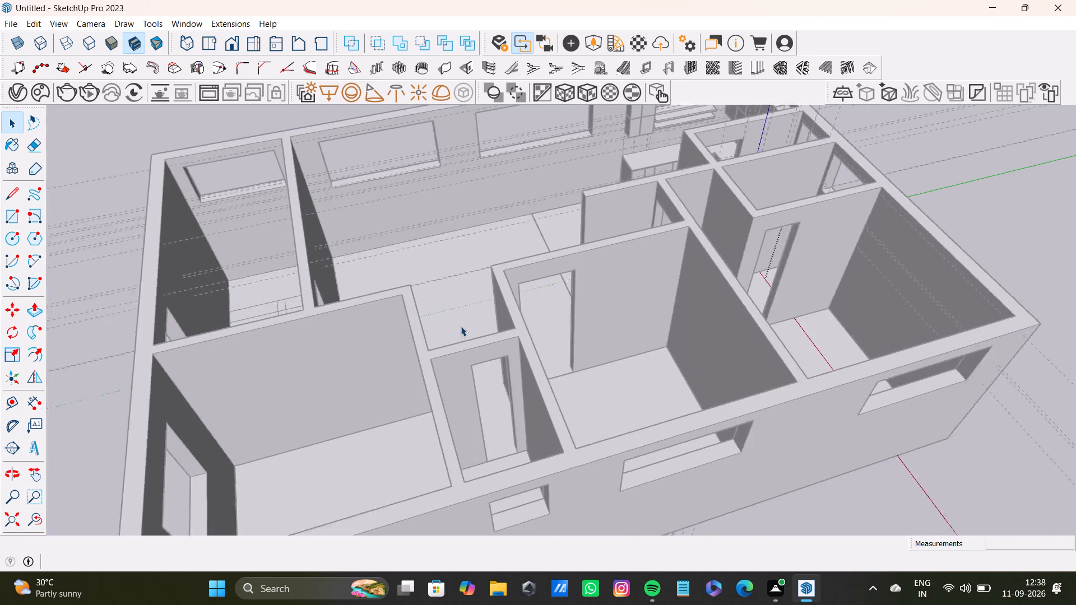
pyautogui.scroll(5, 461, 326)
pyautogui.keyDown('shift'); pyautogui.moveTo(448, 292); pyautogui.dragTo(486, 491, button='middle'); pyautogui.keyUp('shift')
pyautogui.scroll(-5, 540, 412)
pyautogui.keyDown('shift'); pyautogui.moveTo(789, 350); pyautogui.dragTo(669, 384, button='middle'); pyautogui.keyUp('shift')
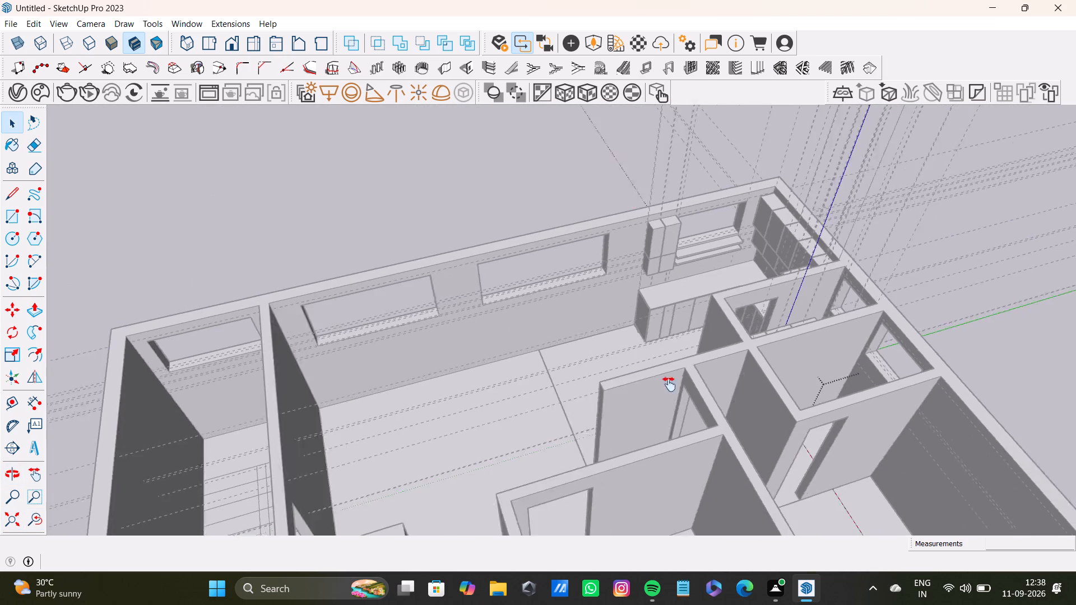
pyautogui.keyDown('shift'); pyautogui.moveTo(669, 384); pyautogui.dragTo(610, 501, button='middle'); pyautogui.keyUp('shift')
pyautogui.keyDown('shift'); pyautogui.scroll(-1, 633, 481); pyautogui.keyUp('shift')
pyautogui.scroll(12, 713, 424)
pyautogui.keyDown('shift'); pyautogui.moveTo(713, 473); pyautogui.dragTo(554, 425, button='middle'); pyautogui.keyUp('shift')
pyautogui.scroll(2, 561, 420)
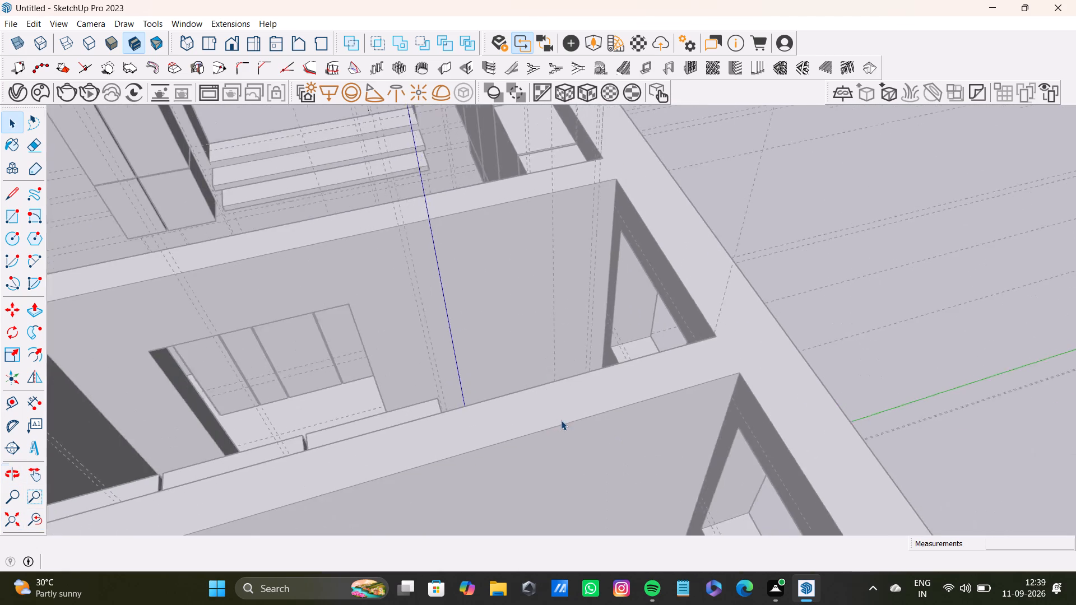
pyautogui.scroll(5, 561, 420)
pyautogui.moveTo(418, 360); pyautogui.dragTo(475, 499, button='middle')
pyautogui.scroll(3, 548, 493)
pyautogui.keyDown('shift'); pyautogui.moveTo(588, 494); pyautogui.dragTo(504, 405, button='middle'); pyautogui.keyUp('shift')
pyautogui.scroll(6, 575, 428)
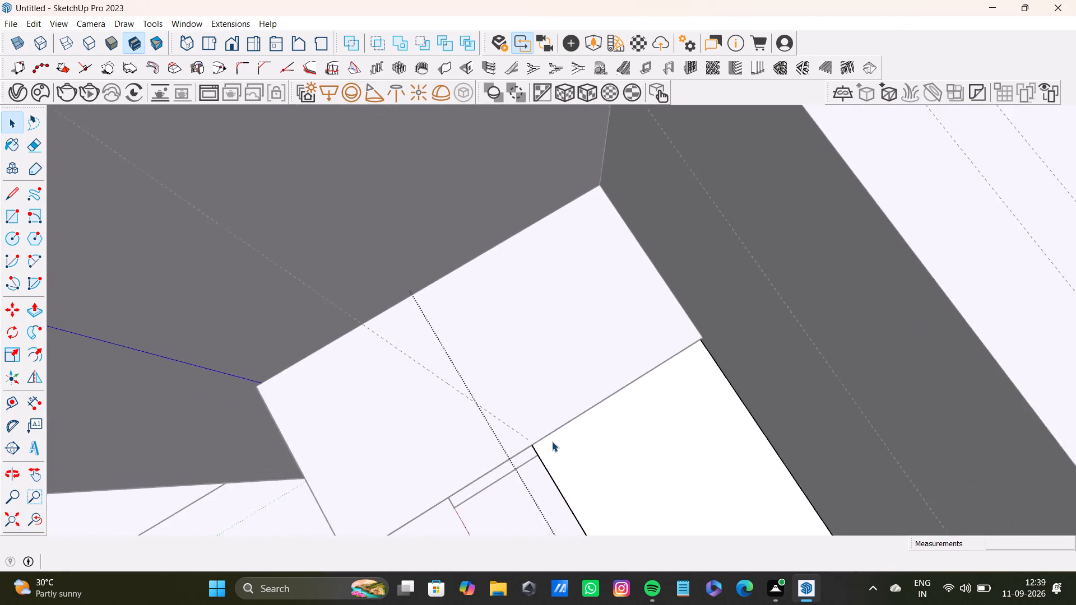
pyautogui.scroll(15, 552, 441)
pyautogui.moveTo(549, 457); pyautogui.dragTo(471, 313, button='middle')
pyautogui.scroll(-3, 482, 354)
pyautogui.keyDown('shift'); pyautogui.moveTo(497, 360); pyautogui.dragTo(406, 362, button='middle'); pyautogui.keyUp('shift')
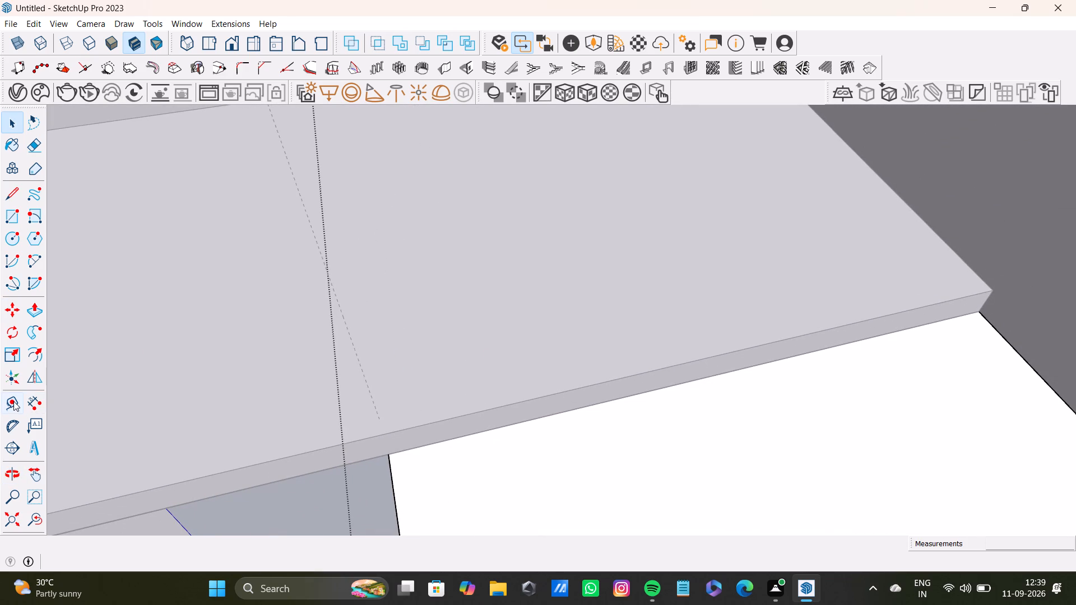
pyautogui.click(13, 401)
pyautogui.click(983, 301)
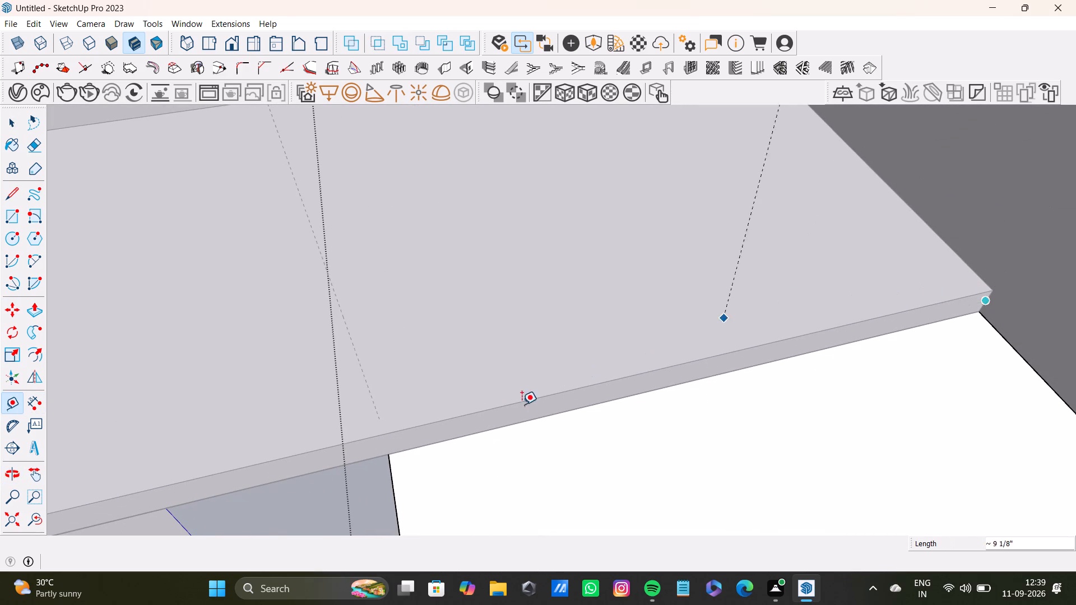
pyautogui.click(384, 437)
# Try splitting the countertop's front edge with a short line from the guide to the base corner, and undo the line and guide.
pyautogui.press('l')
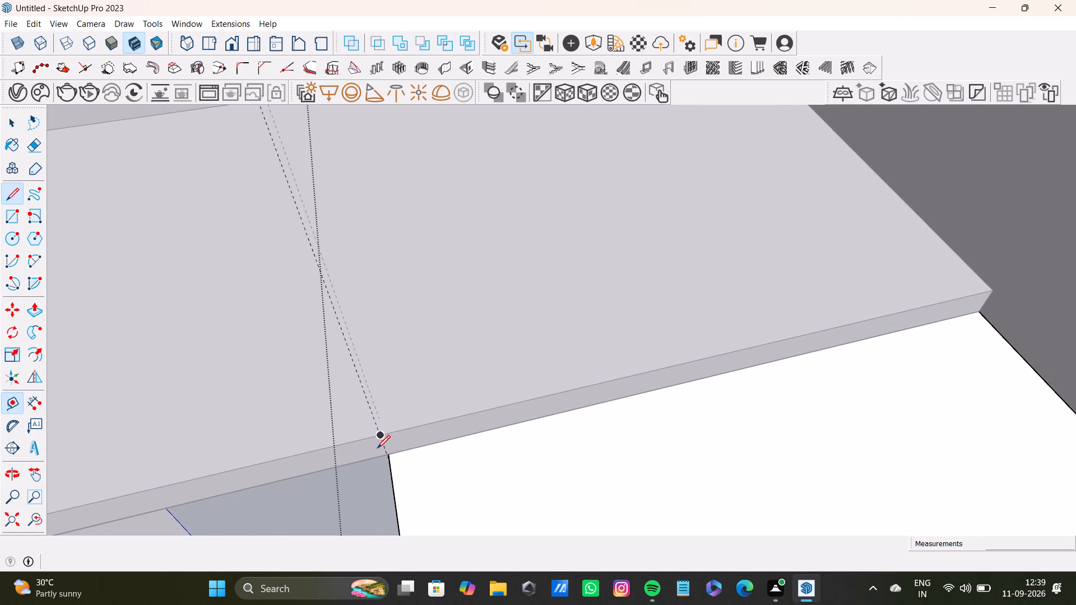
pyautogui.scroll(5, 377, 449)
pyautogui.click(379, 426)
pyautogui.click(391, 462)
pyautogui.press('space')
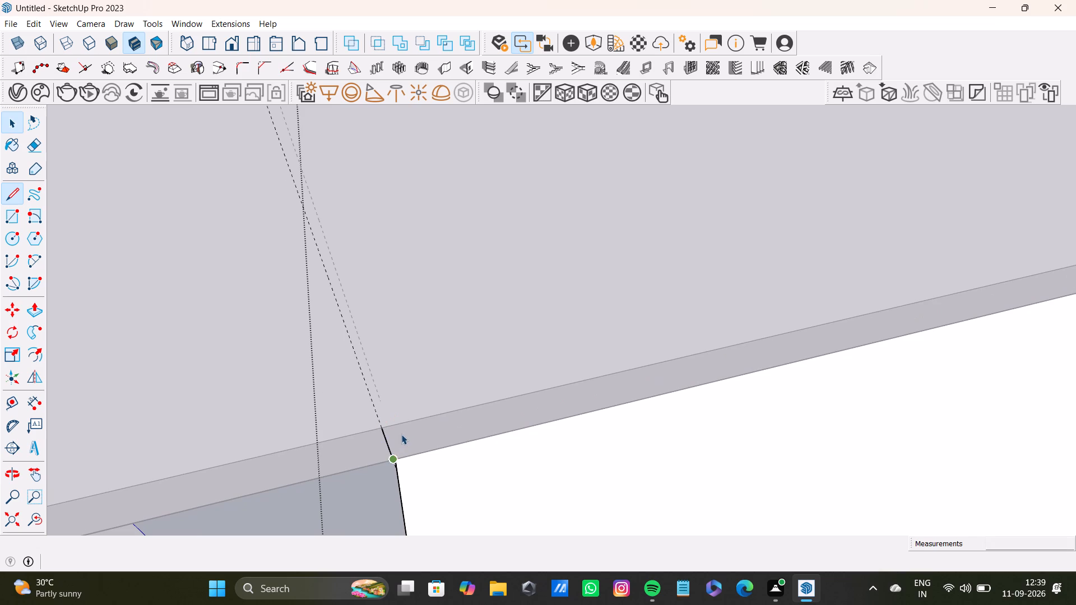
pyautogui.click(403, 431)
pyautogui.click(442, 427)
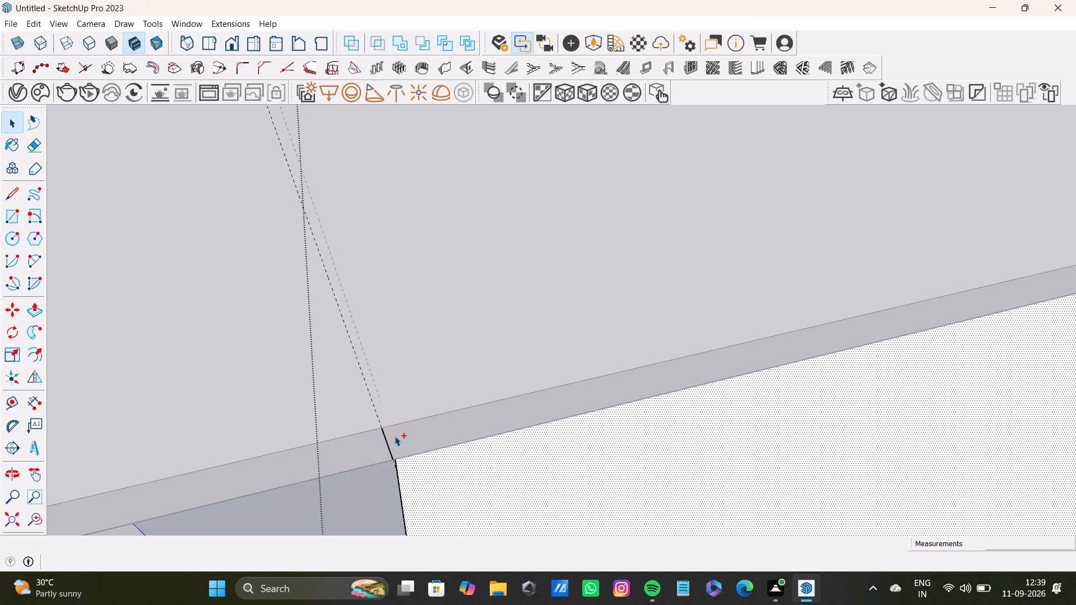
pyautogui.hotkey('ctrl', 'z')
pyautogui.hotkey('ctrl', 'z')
# Open the narrow room's countertop for editing and place a guide about 1' 3 15/16" from its wall-side end, at the base's corner.
pyautogui.scroll(-14, 388, 429)
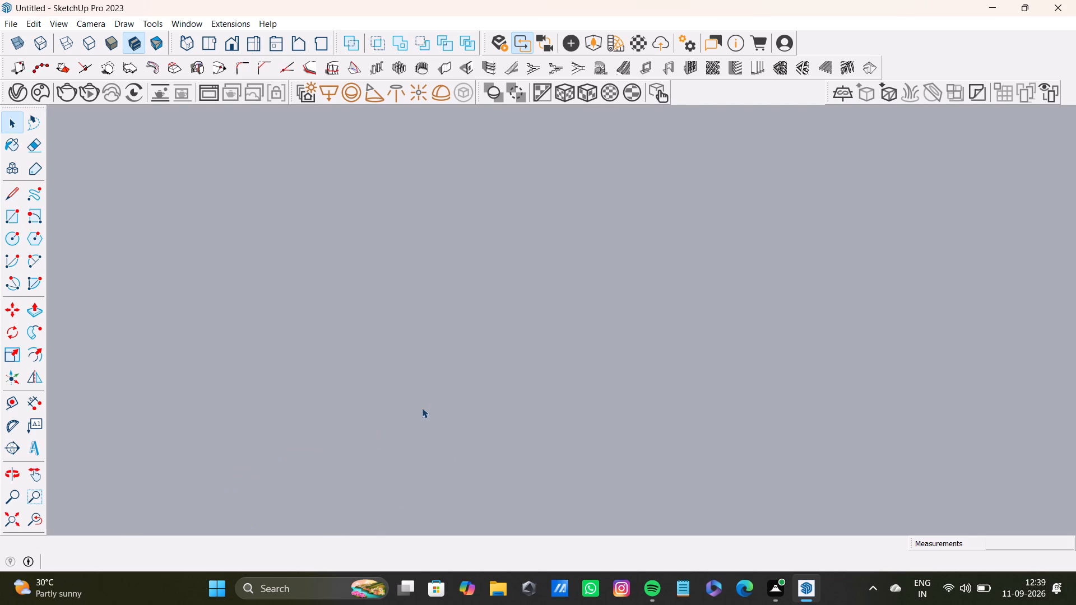
pyautogui.scroll(-4, 422, 408)
pyautogui.click(34, 525)
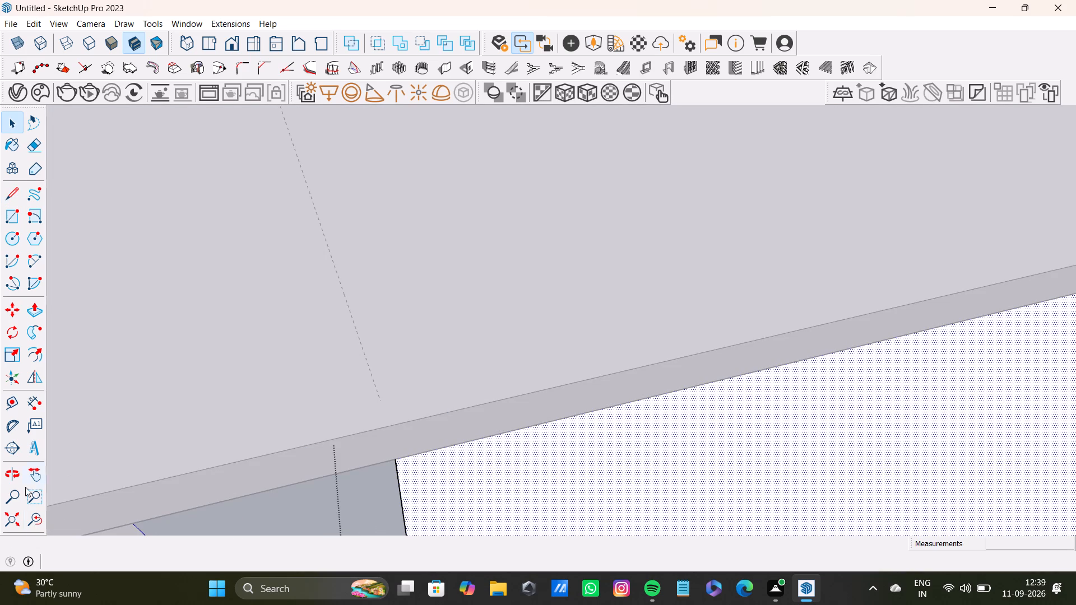
pyautogui.click(11, 515)
pyautogui.click(780, 215)
pyautogui.scroll(5, 721, 255)
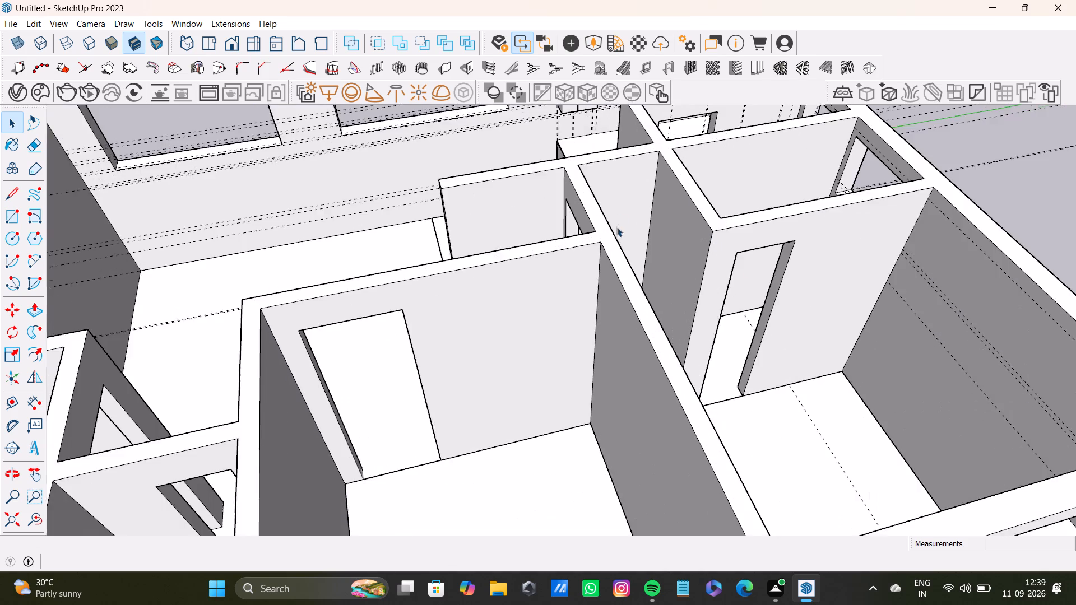
pyautogui.scroll(4, 616, 227)
pyautogui.moveTo(645, 180); pyautogui.dragTo(642, 285, button='middle')
pyautogui.scroll(-1, 644, 281)
pyautogui.scroll(5, 775, 258)
pyautogui.keyDown('shift'); pyautogui.moveTo(741, 204); pyautogui.dragTo(703, 384, button='middle'); pyautogui.keyUp('shift')
pyautogui.scroll(11, 746, 325)
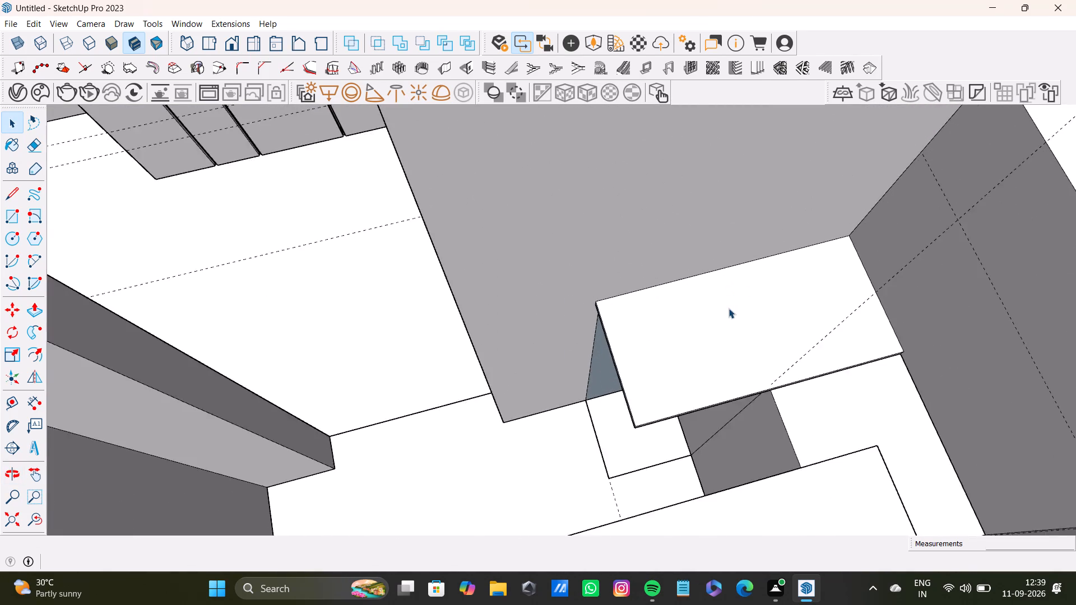
pyautogui.scroll(6, 729, 308)
pyautogui.doubleClick(744, 335)
pyautogui.click(761, 371)
pyautogui.scroll(1, 805, 399)
pyautogui.moveTo(805, 399); pyautogui.dragTo(790, 362, button='middle')
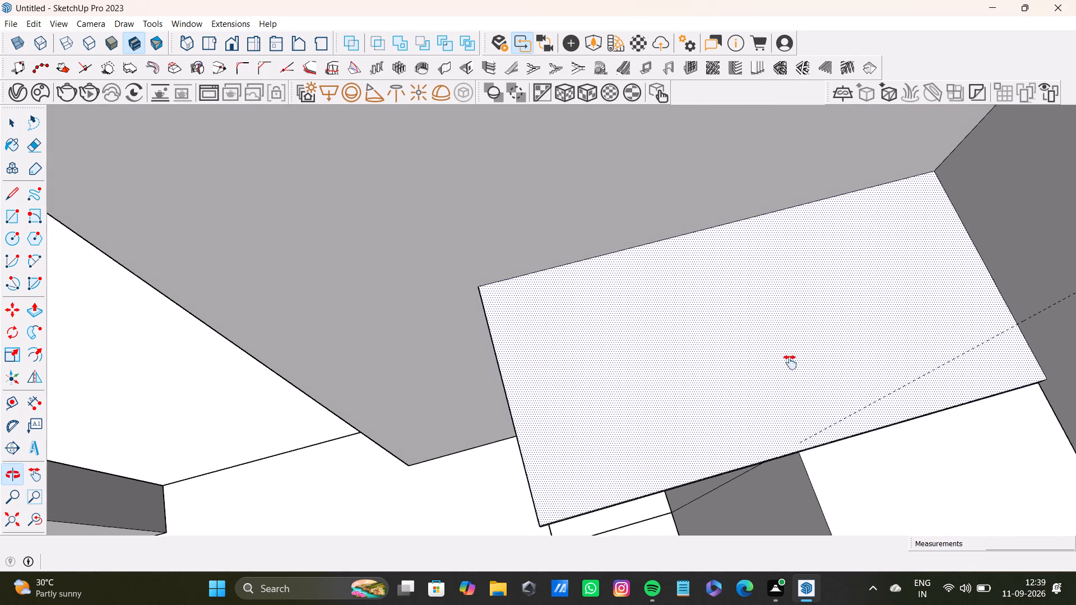
pyautogui.moveTo(790, 362); pyautogui.dragTo(651, 334, button='middle')
pyautogui.scroll(-1, 649, 334)
pyautogui.scroll(3, 731, 357)
pyautogui.moveTo(723, 346); pyautogui.dragTo(673, 238, button='middle')
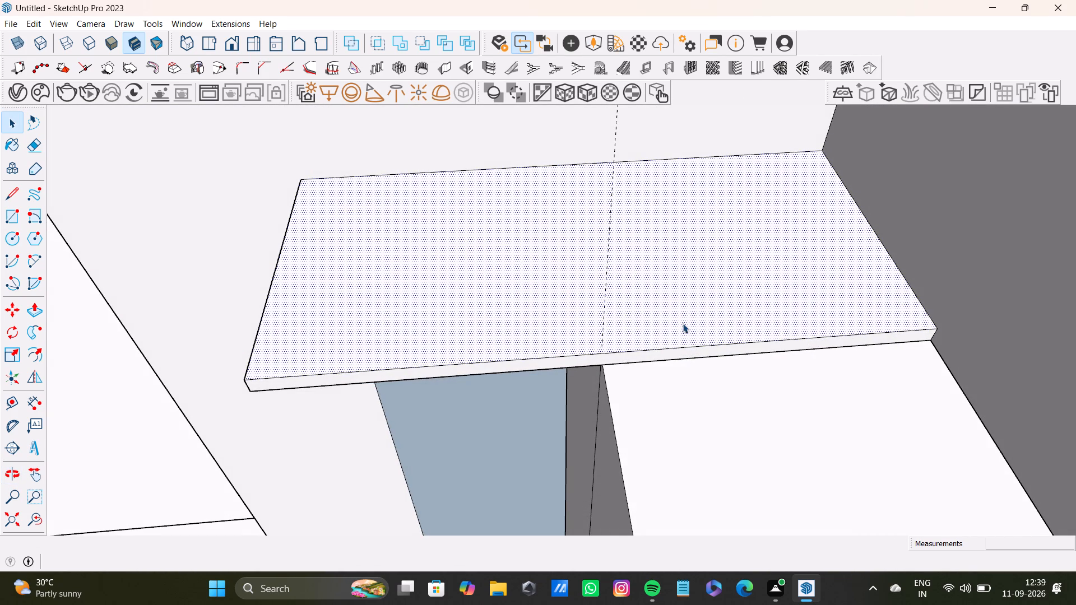
pyautogui.press('t')
pyautogui.scroll(3, 776, 361)
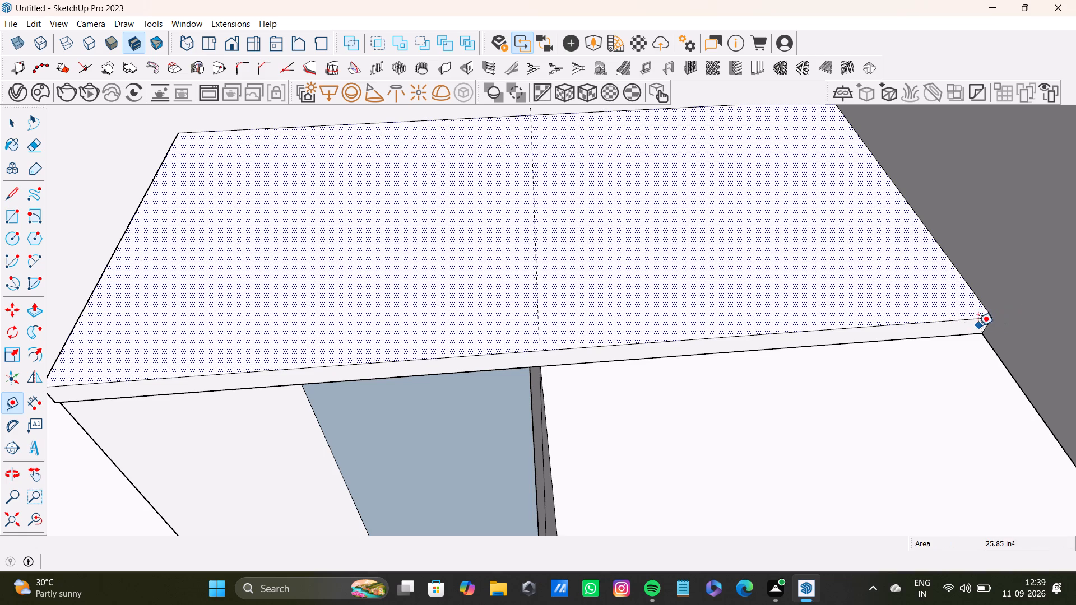
pyautogui.scroll(3, 964, 336)
pyautogui.moveTo(961, 314); pyautogui.dragTo(955, 268, button='middle')
pyautogui.click(992, 305)
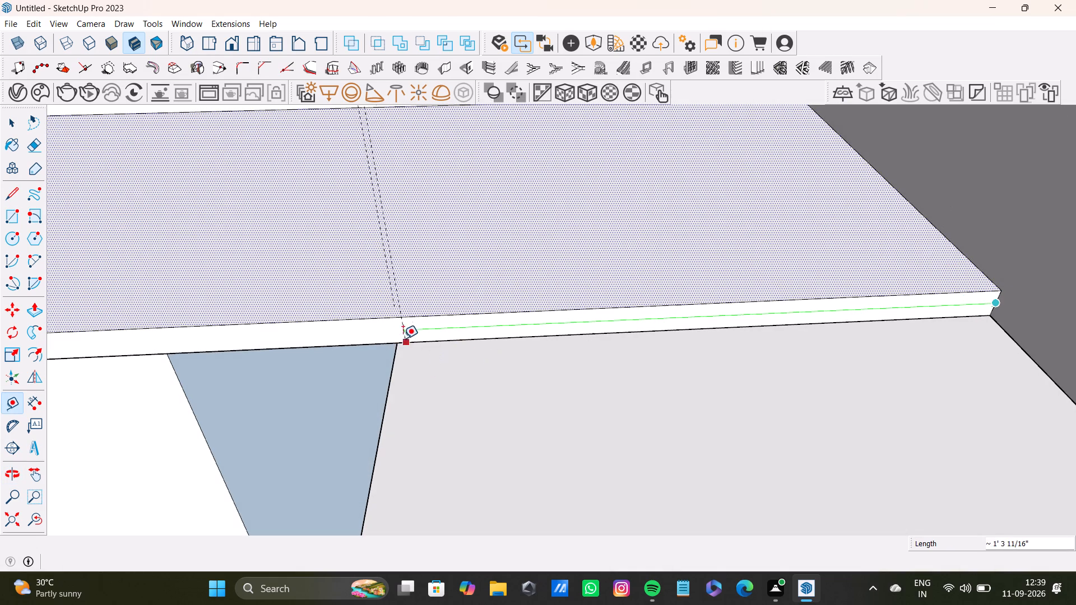
pyautogui.click(393, 342)
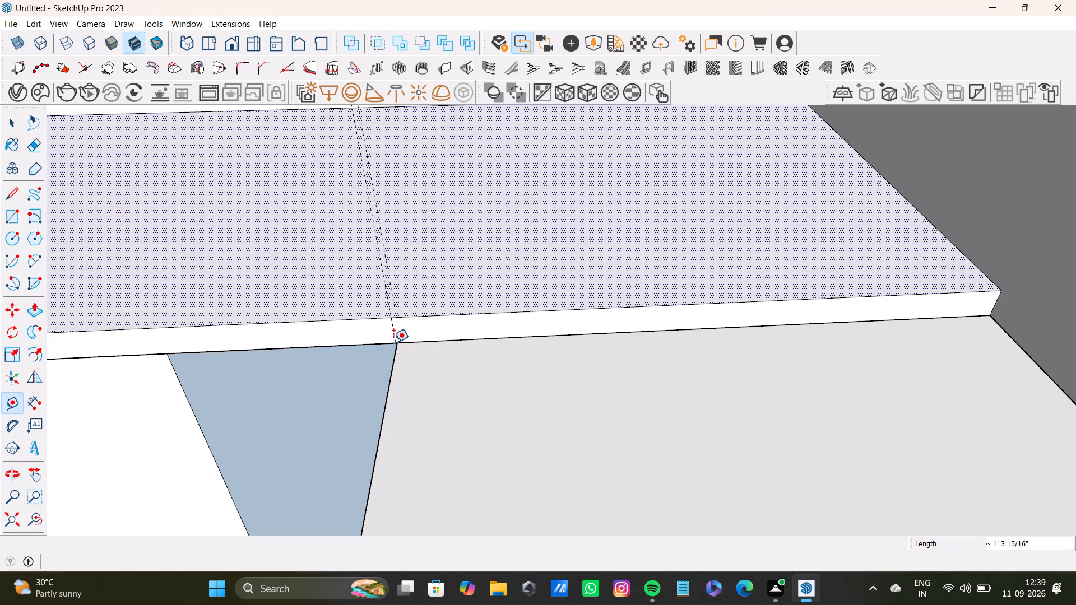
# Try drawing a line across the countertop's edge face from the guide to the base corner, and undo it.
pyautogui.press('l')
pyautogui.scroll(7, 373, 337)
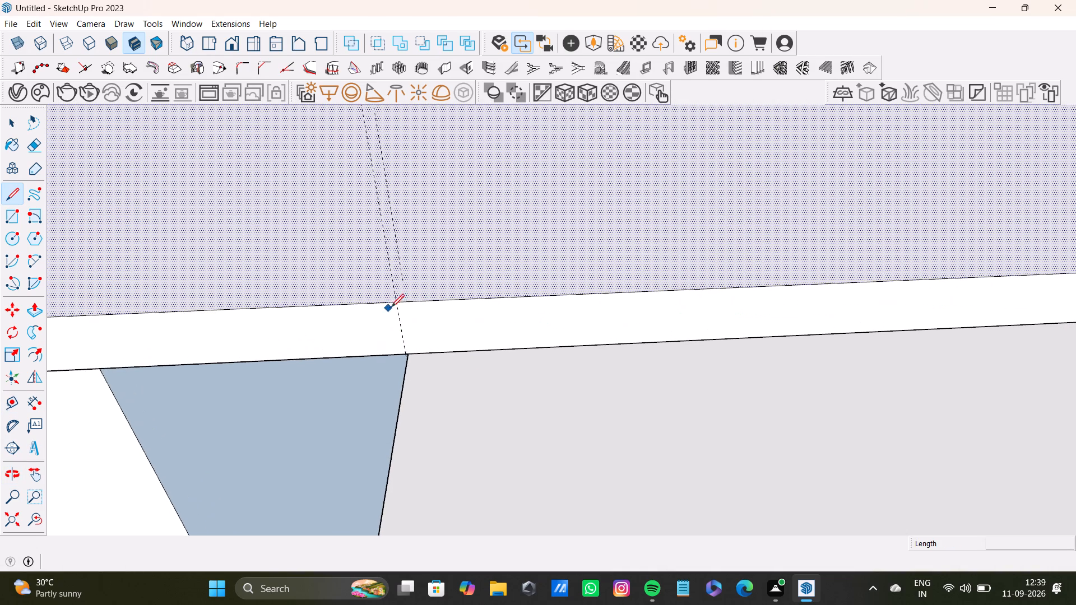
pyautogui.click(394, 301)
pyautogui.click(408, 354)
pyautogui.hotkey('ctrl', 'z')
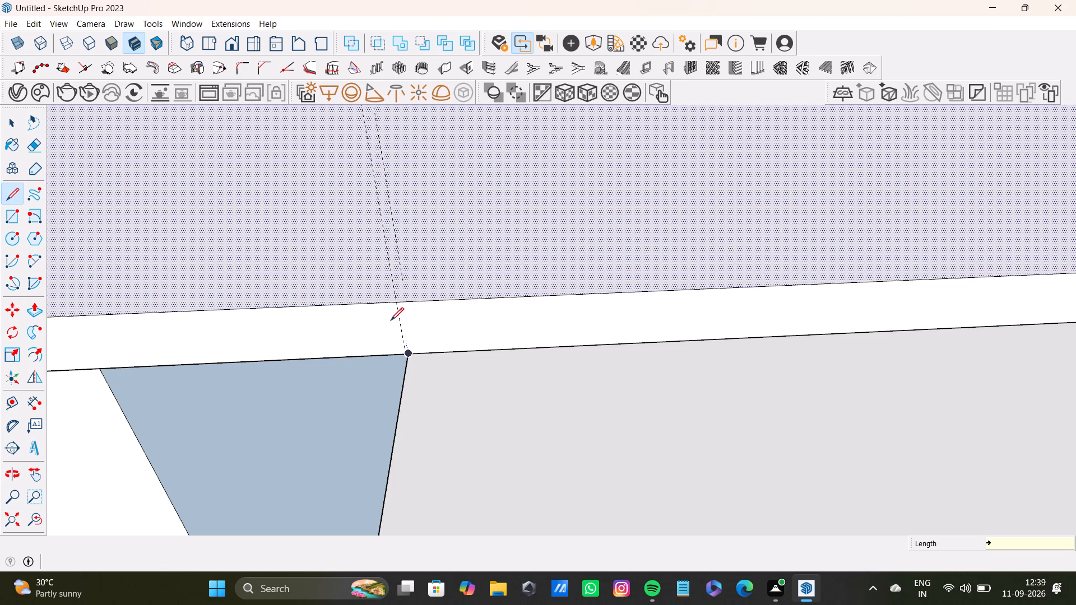
# Draw a 13/16" vertical line along the guide across the countertop's edge face, splitting it in two.
pyautogui.press('l')
pyautogui.scroll(4, 391, 312)
pyautogui.click(402, 299)
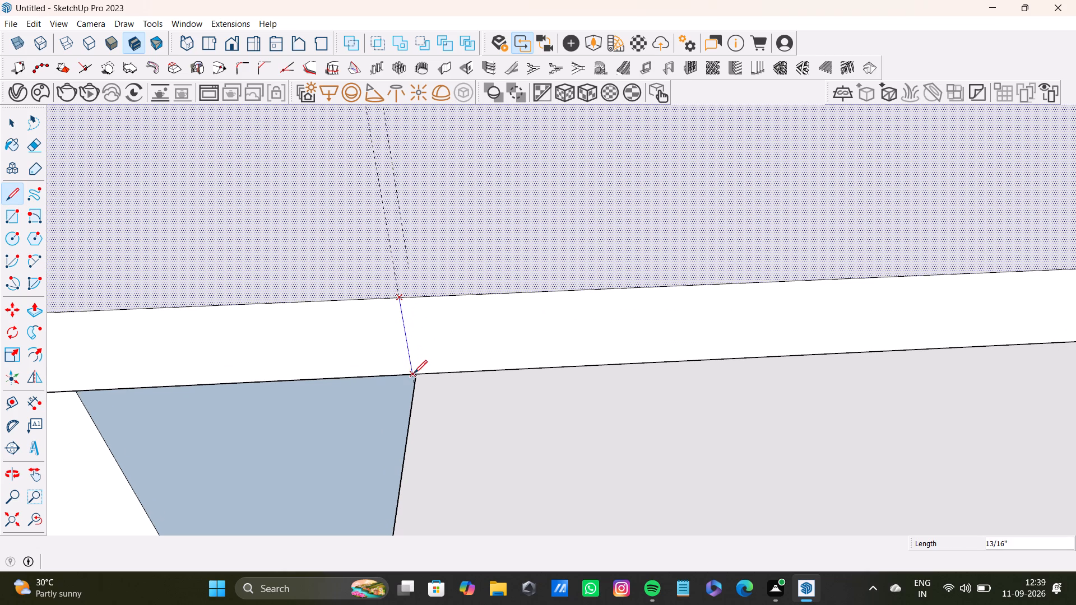
pyautogui.click(414, 373)
# Pull the wall-side section of the split countertop edge outward over the cabinet base by 7 3/4" with Push/Pull.
pyautogui.press('space')
pyautogui.click(440, 338)
pyautogui.scroll(-17, 439, 341)
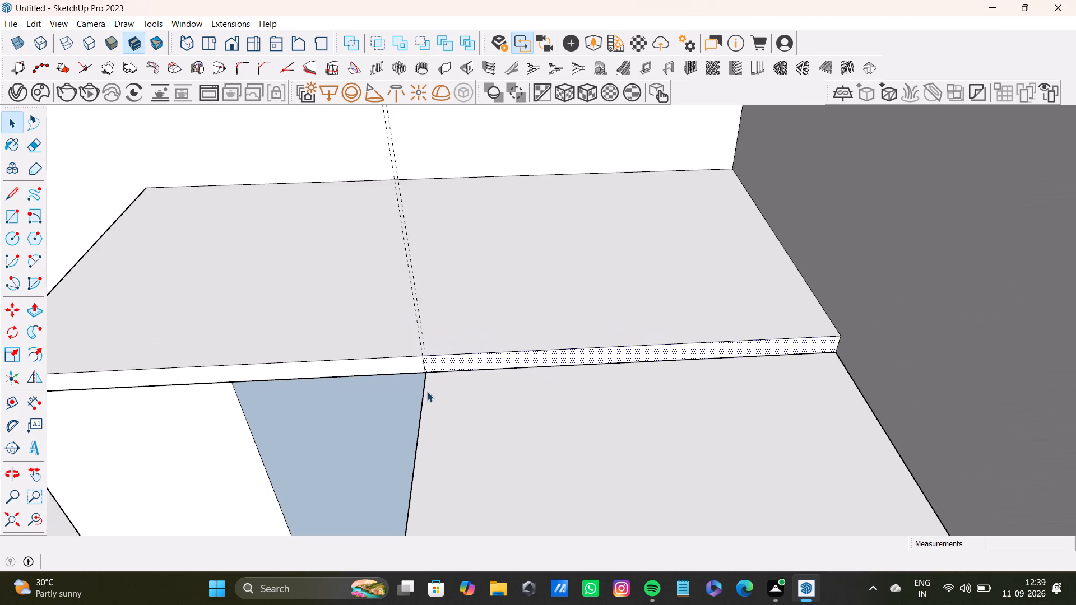
pyautogui.moveTo(427, 397); pyautogui.dragTo(472, 253, button='middle')
pyautogui.scroll(-1, 483, 244)
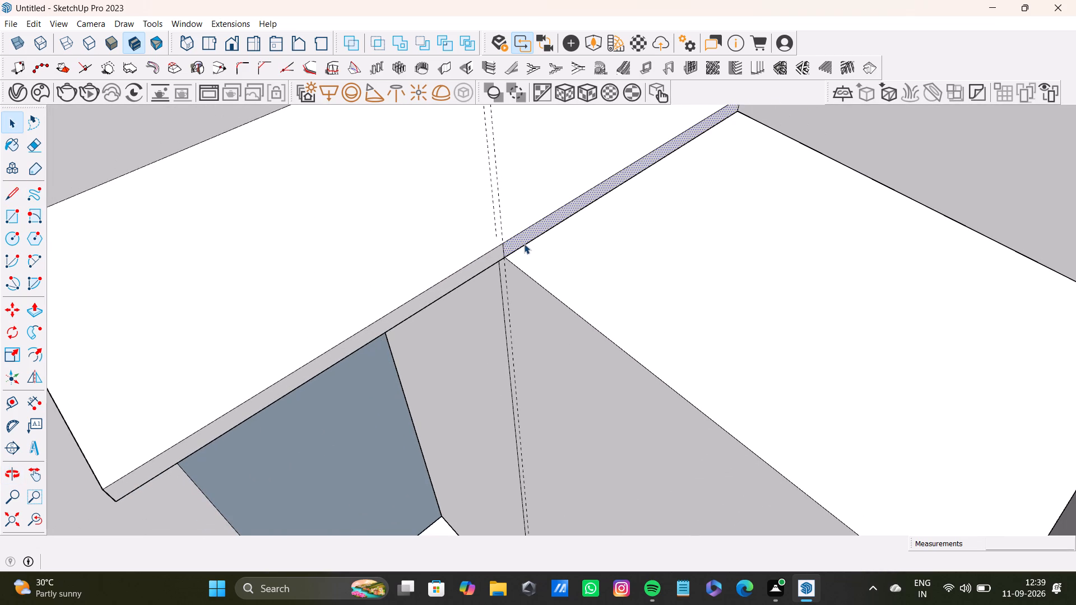
pyautogui.press('p')
pyautogui.moveTo(521, 240); pyautogui.dragTo(675, 337)
pyautogui.scroll(-4, 680, 345)
pyautogui.keyDown('shift'); pyautogui.moveTo(700, 350); pyautogui.dragTo(653, 332, button='middle'); pyautogui.keyUp('shift')
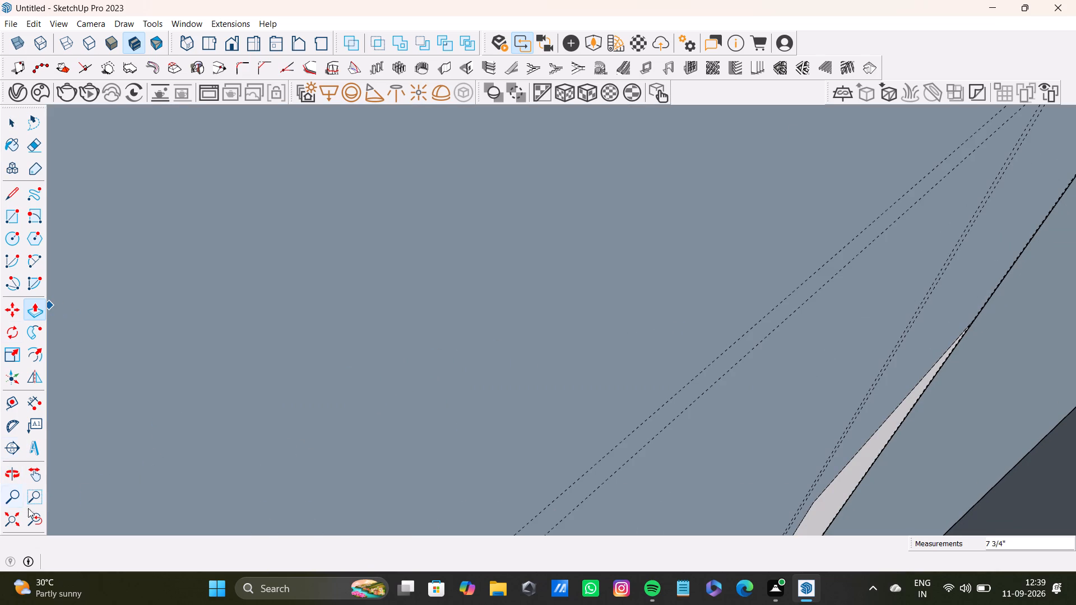
# Extend the pulled countertop section across the rest of the cabinet base to the far wall with Push/Pull.
pyautogui.moveTo(38, 513); pyautogui.dragTo(43, 509)
pyautogui.moveTo(353, 418); pyautogui.dragTo(573, 441, button='middle')
pyautogui.scroll(4, 759, 241)
pyautogui.keyDown('shift'); pyautogui.moveTo(746, 236); pyautogui.dragTo(664, 250, button='middle'); pyautogui.keyUp('shift')
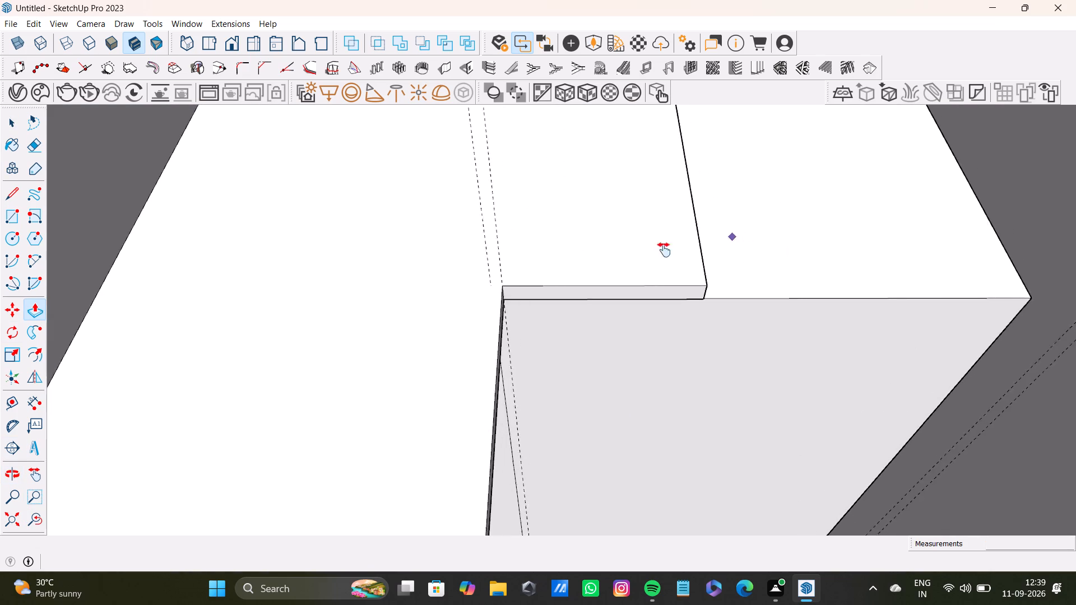
pyautogui.keyDown('shift'); pyautogui.moveTo(664, 250); pyautogui.dragTo(636, 260, button='middle'); pyautogui.keyUp('shift')
pyautogui.scroll(5, 604, 277)
pyautogui.moveTo(630, 290); pyautogui.dragTo(560, 273, button='middle')
pyautogui.scroll(3, 579, 326)
pyautogui.moveTo(595, 343); pyautogui.dragTo(634, 342)
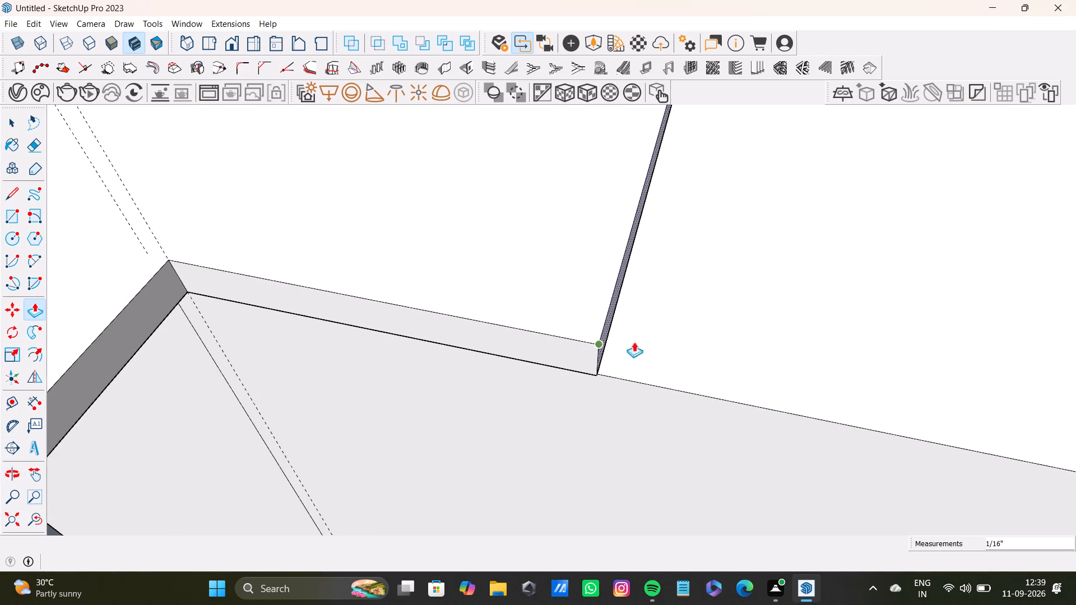
pyautogui.moveTo(634, 342); pyautogui.dragTo(836, 377)
pyautogui.scroll(-4, 833, 369)
pyautogui.keyDown('shift'); pyautogui.moveTo(828, 350); pyautogui.dragTo(569, 313, button='middle'); pyautogui.keyUp('shift')
pyautogui.moveTo(566, 317); pyautogui.dragTo(600, 318, button='middle')
pyautogui.moveTo(577, 343); pyautogui.dragTo(1013, 398)
pyautogui.press('space')
pyautogui.scroll(-8, 406, 265)
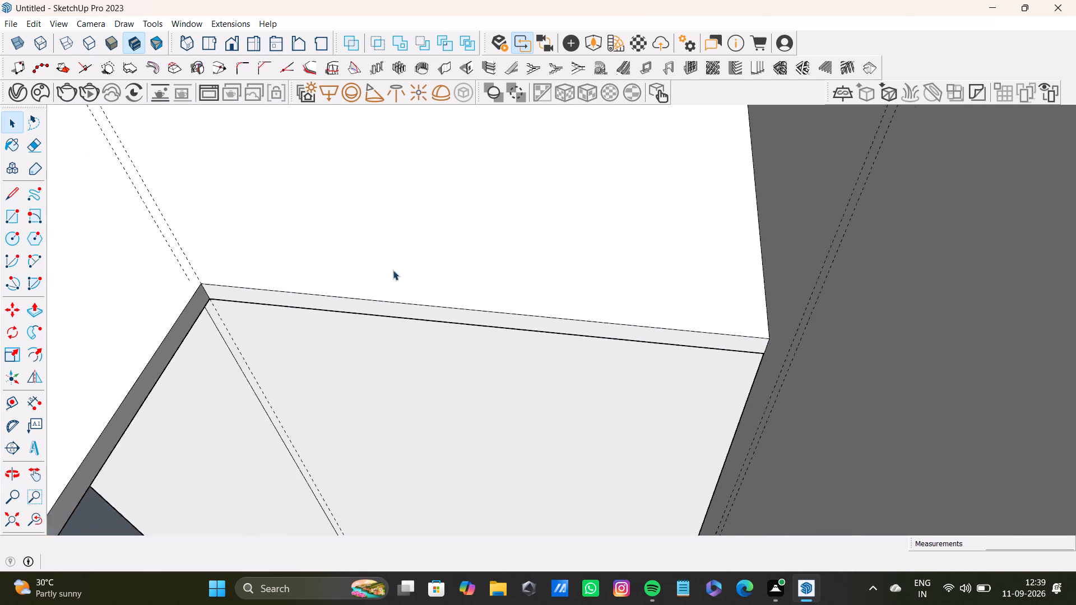
# Push the projecting countertop section back 1' 3 15/16" so its edge lines up with the edge of the new extension.
pyautogui.keyDown('shift'); pyautogui.scroll(1, 386, 275); pyautogui.keyUp('shift')
pyautogui.keyDown('shift'); pyautogui.moveTo(385, 275); pyautogui.dragTo(573, 220, button='middle'); pyautogui.keyUp('shift')
pyautogui.click(40, 529)
pyautogui.click(0, 516)
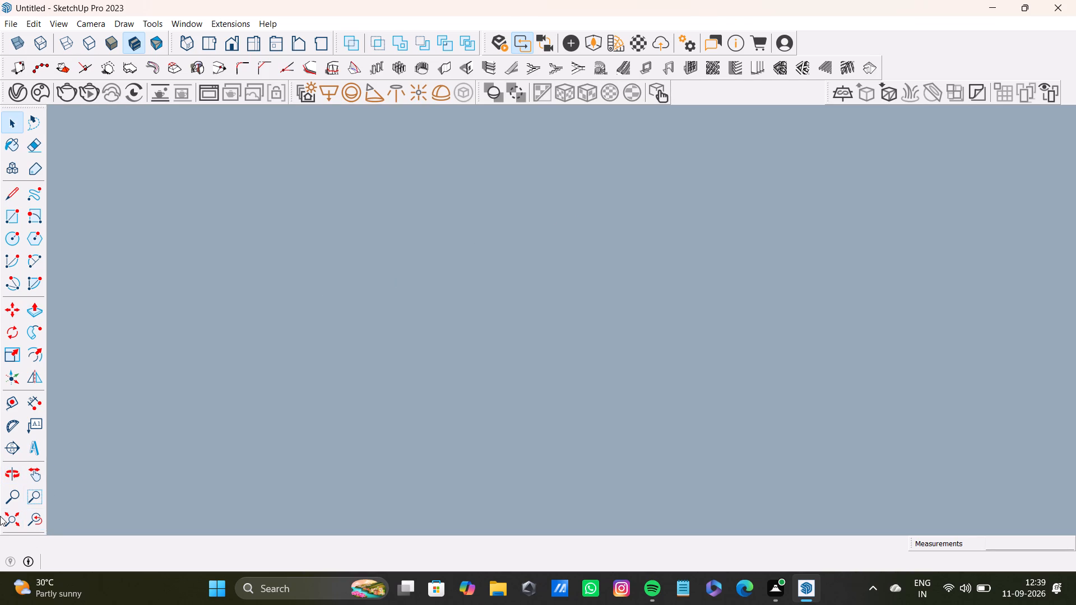
pyautogui.click(3, 518)
pyautogui.scroll(7, 362, 353)
pyautogui.keyDown('shift'); pyautogui.moveTo(469, 198); pyautogui.dragTo(407, 363, button='middle'); pyautogui.keyUp('shift')
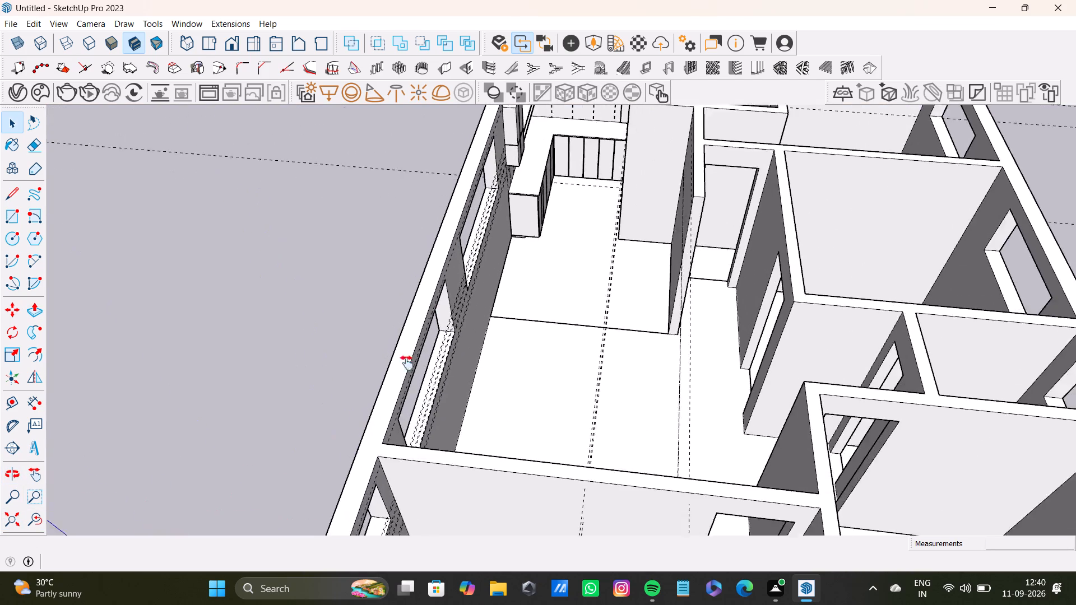
pyautogui.keyDown('shift'); pyautogui.moveTo(407, 363); pyautogui.dragTo(393, 411, button='middle'); pyautogui.keyUp('shift')
pyautogui.scroll(7, 507, 327)
pyautogui.keyDown('shift'); pyautogui.moveTo(648, 202); pyautogui.dragTo(578, 368, button='middle'); pyautogui.keyUp('shift')
pyautogui.scroll(12, 589, 365)
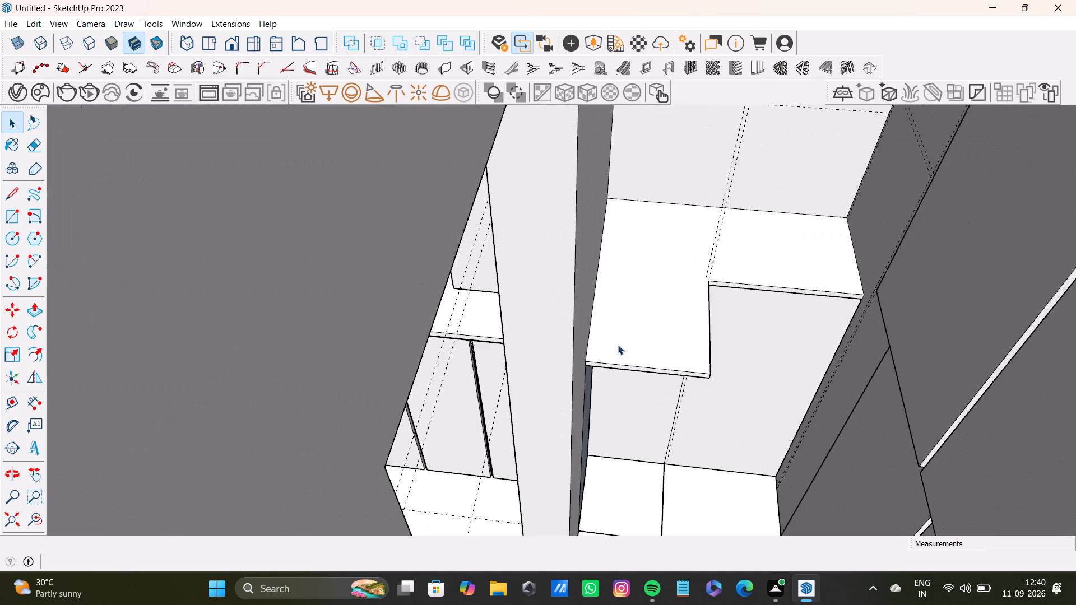
pyautogui.keyDown('shift'); pyautogui.moveTo(628, 341); pyautogui.dragTo(536, 375, button='middle'); pyautogui.keyUp('shift')
pyautogui.scroll(7, 585, 376)
pyautogui.moveTo(584, 380); pyautogui.dragTo(581, 337, button='middle')
pyautogui.scroll(4, 575, 408)
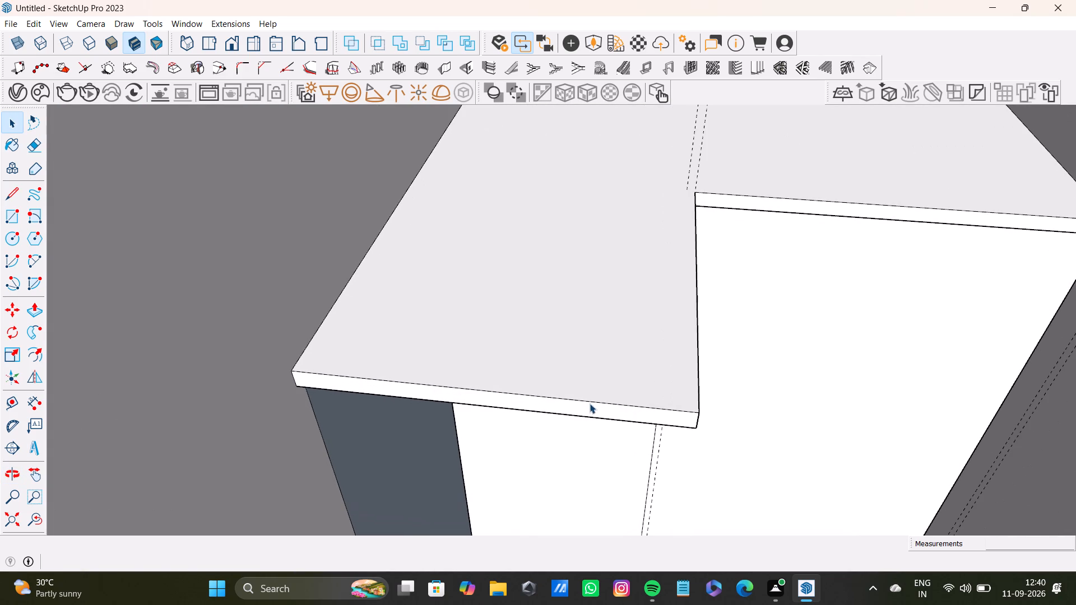
pyautogui.click(595, 410)
pyautogui.press('p')
pyautogui.moveTo(595, 410); pyautogui.dragTo(708, 221)
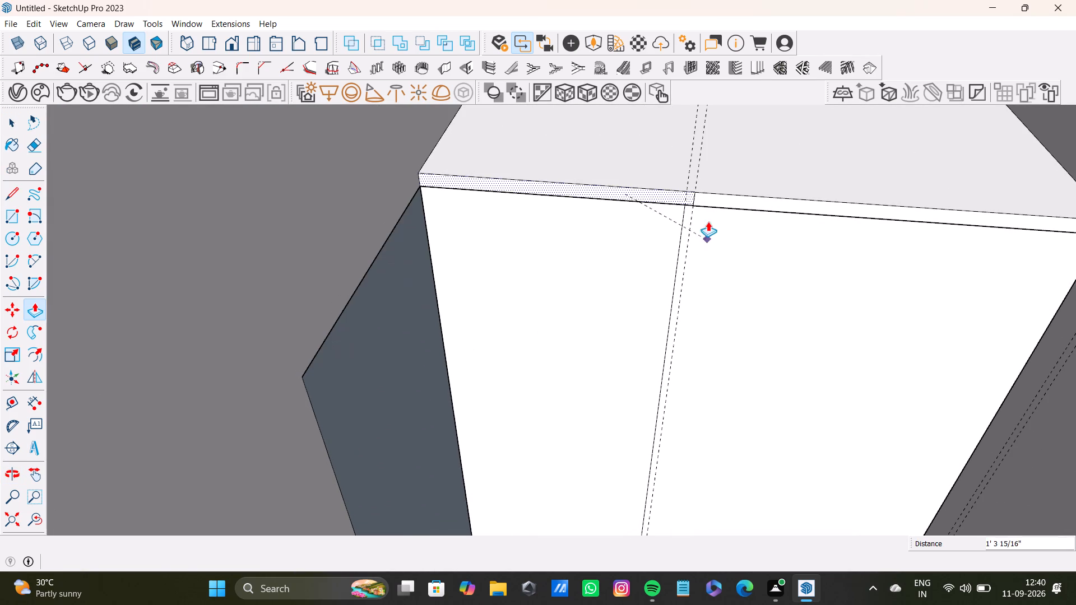
pyautogui.moveTo(708, 221); pyautogui.dragTo(703, 206)
pyautogui.press('space')
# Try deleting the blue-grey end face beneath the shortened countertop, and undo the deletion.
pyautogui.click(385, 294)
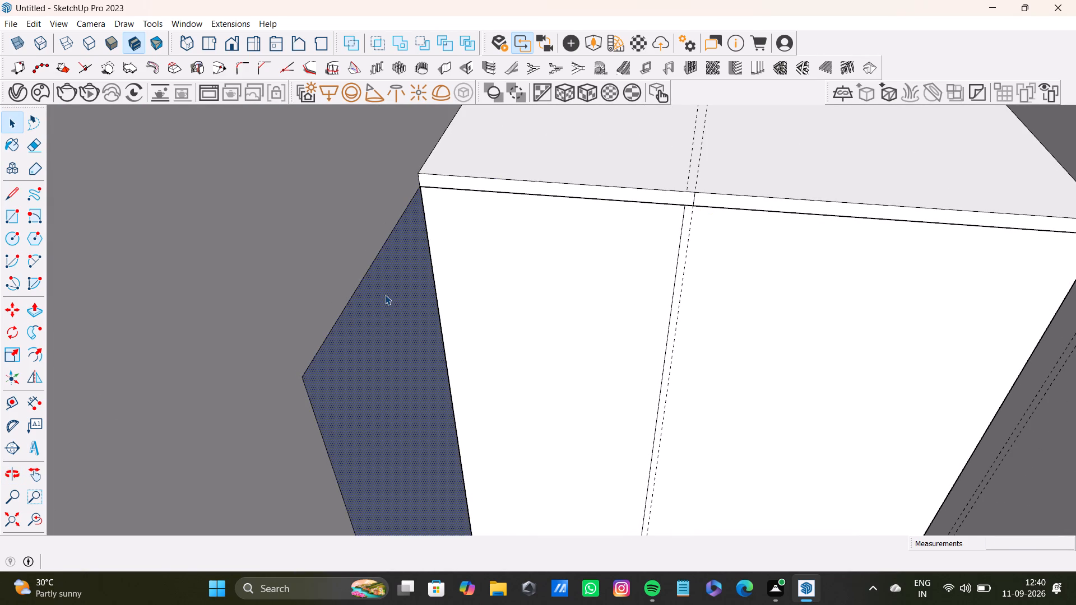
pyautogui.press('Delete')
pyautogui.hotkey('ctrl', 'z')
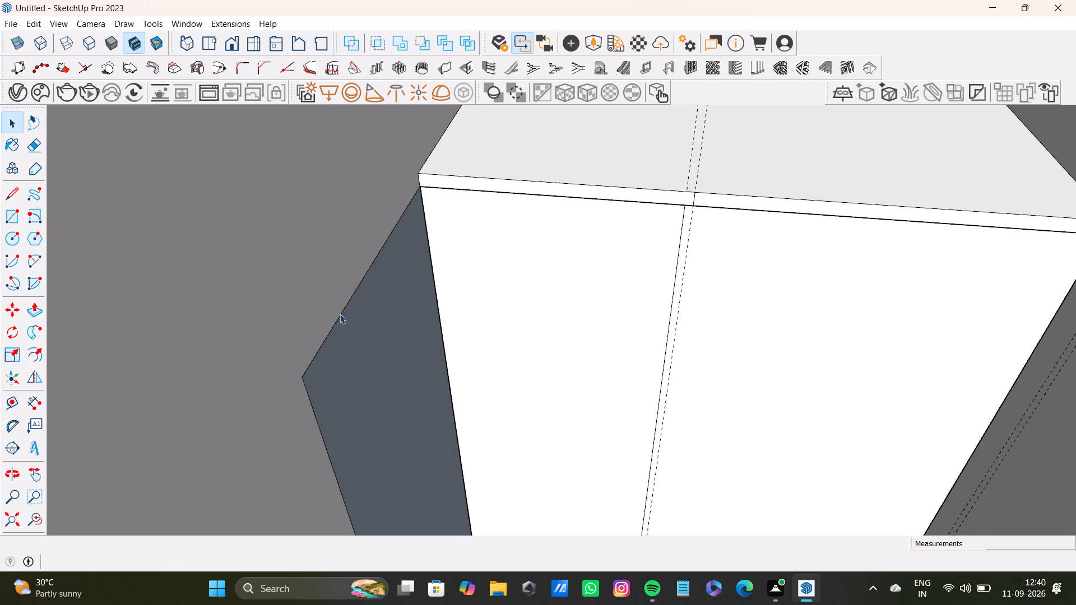
# Delete the slanted upper boundary edge of the blue-grey end face beside the shortened countertop.
pyautogui.click(340, 315)
pyautogui.press('Delete')
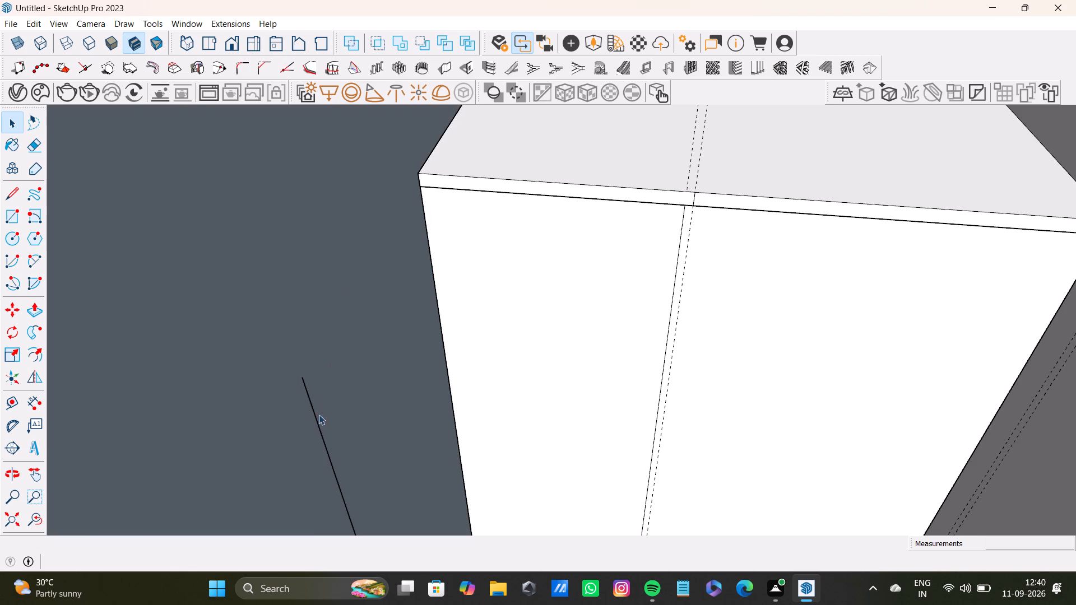
# Reverse the blue-grey inner wall face of the narrow windowed room so its front side faces the room.
pyautogui.scroll(-5, 328, 393)
pyautogui.scroll(-10, 382, 276)
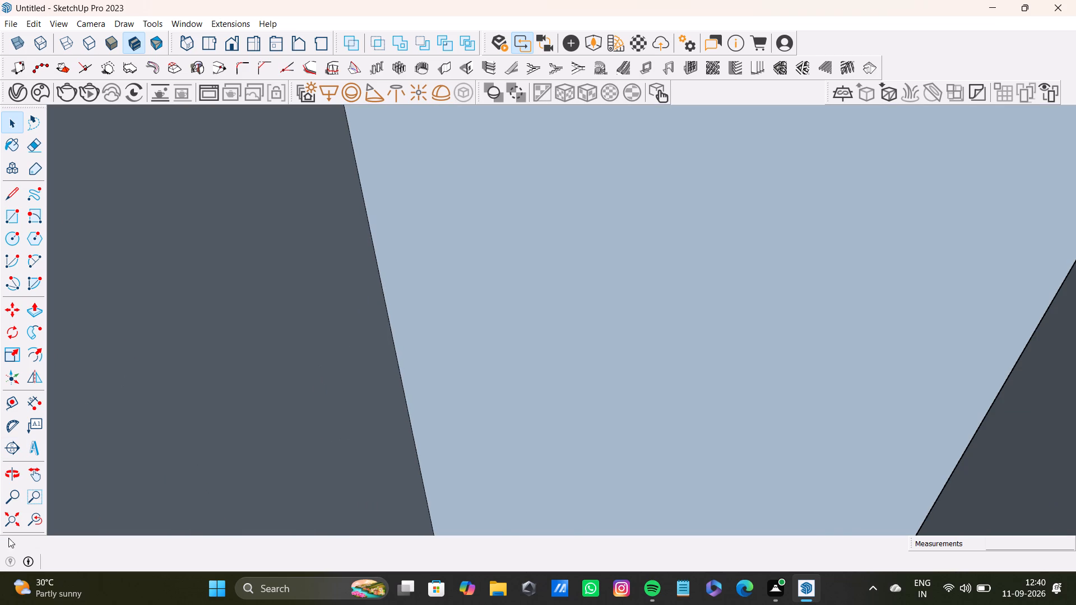
pyautogui.click(9, 529)
pyautogui.moveTo(389, 221); pyautogui.dragTo(418, 396, button='middle')
pyautogui.keyDown('ctrl'); pyautogui.scroll(4, 610, 212); pyautogui.keyUp('ctrl')
pyautogui.keyDown('ctrl'); pyautogui.moveTo(579, 166); pyautogui.dragTo(576, 473, button='middle'); pyautogui.keyUp('ctrl')
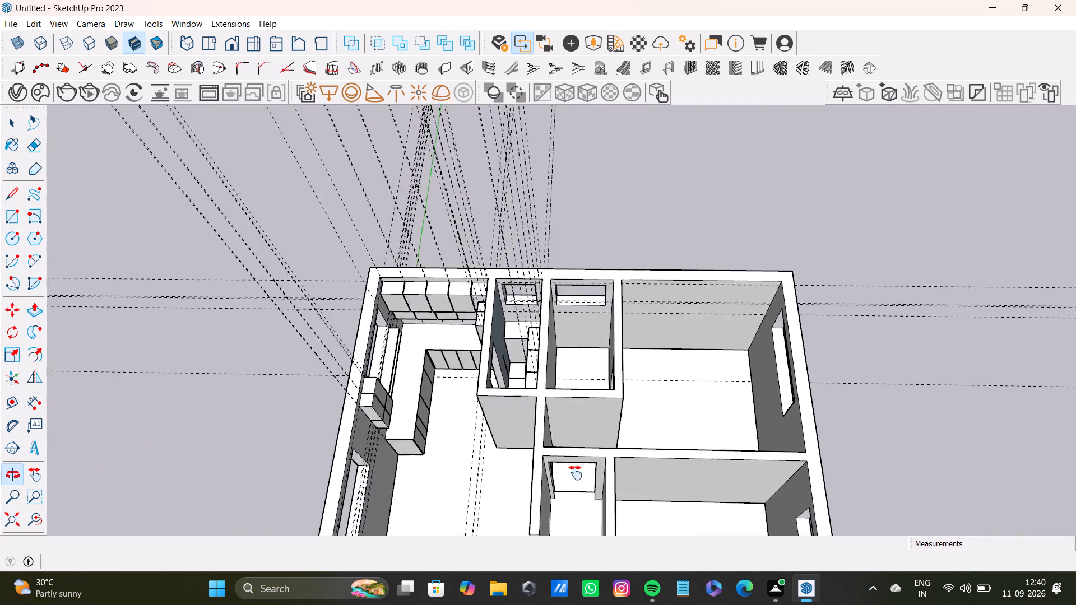
pyautogui.keyDown('ctrl'); pyautogui.moveTo(576, 473); pyautogui.dragTo(568, 524, button='middle'); pyautogui.keyUp('ctrl')
pyautogui.scroll(12, 535, 472)
pyautogui.moveTo(516, 439); pyautogui.dragTo(251, 413, button='middle')
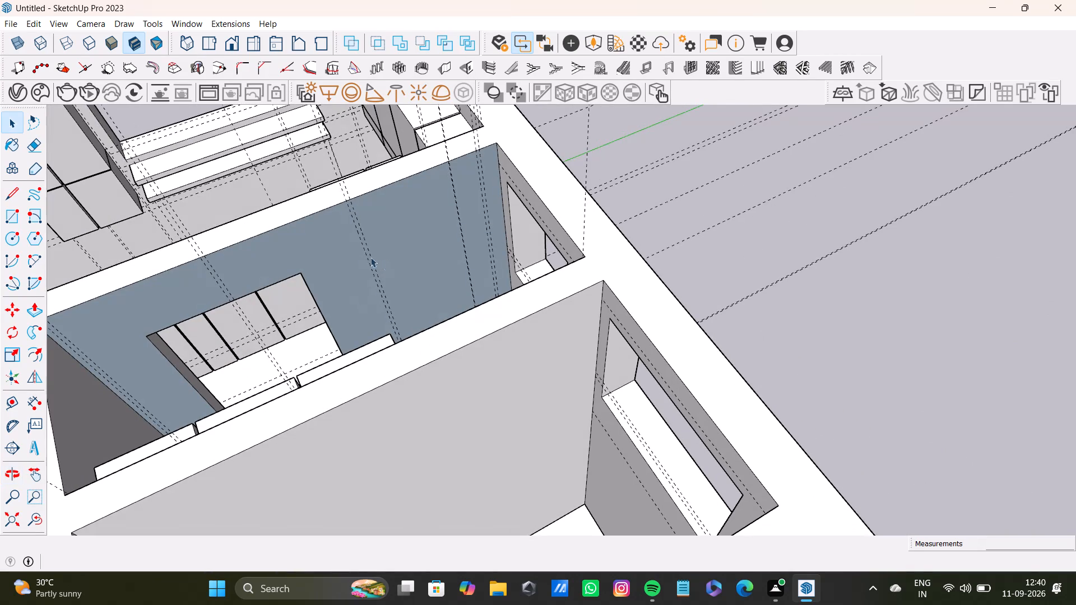
pyautogui.rightClick(343, 259)
pyautogui.click(397, 379)
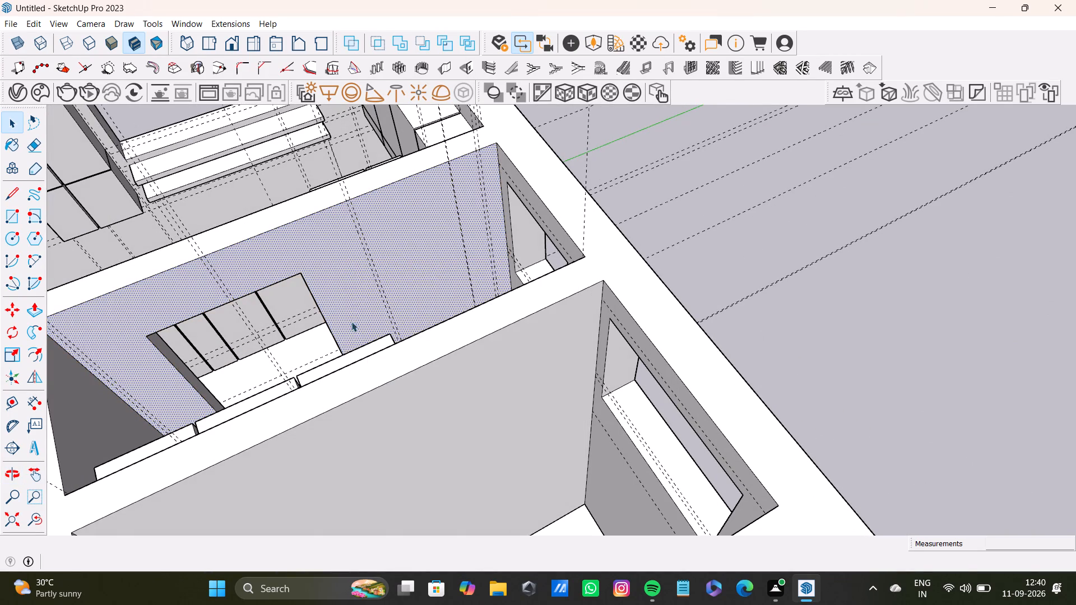
# Delete the stray edge left on the room's wall beside the base of the cabinet.
pyautogui.keyDown('shift'); pyautogui.moveTo(353, 302); pyautogui.dragTo(441, 385, button='middle'); pyautogui.keyUp('shift')
pyautogui.scroll(7, 434, 377)
pyautogui.keyDown('shift'); pyautogui.moveTo(506, 443); pyautogui.dragTo(497, 372, button='middle'); pyautogui.keyUp('shift')
pyautogui.moveTo(466, 392); pyautogui.dragTo(701, 443, button='middle')
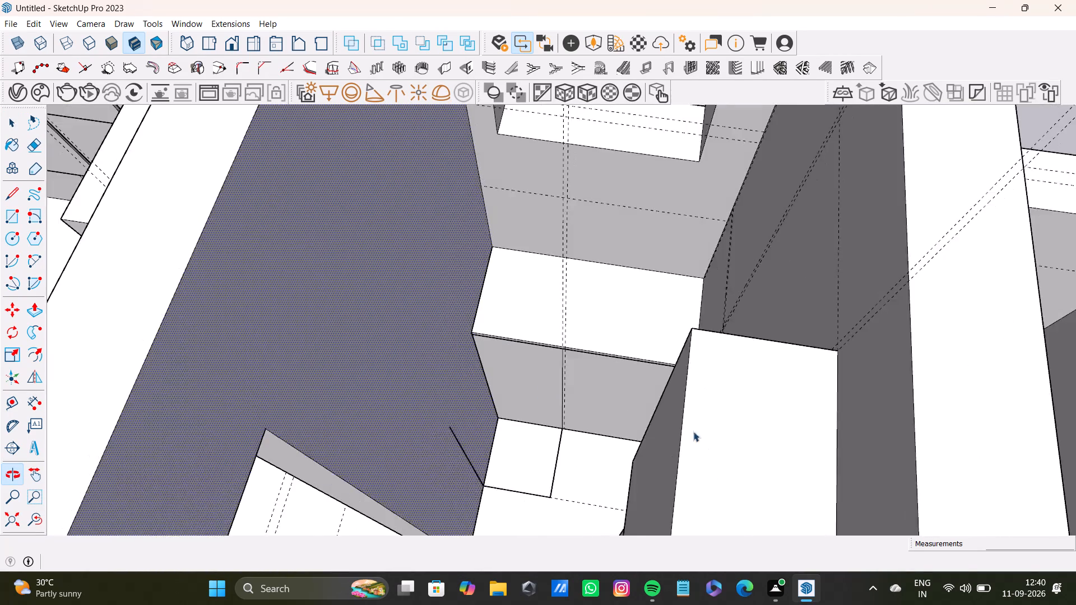
pyautogui.scroll(3, 536, 388)
pyautogui.scroll(-1, 532, 401)
pyautogui.keyDown('shift'); pyautogui.moveTo(532, 401); pyautogui.dragTo(536, 318, button='middle'); pyautogui.keyUp('shift')
pyautogui.scroll(3, 464, 374)
pyautogui.click(458, 410)
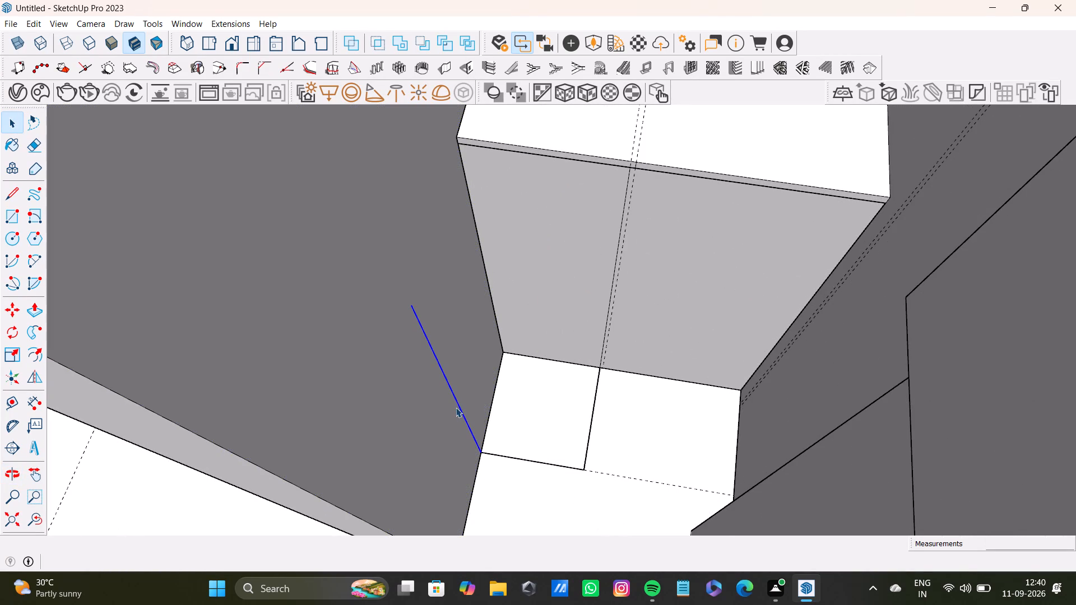
pyautogui.press('Delete')
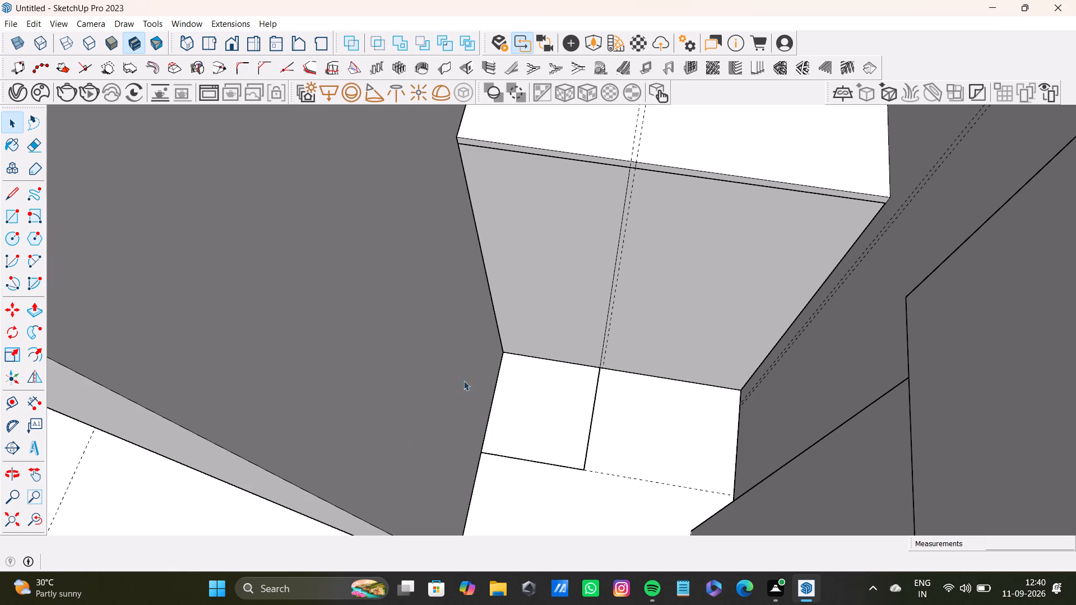
# Delete the two leftover edges outlining the old cabinet footprint on the floor in front of the cabinet.
pyautogui.click(589, 436)
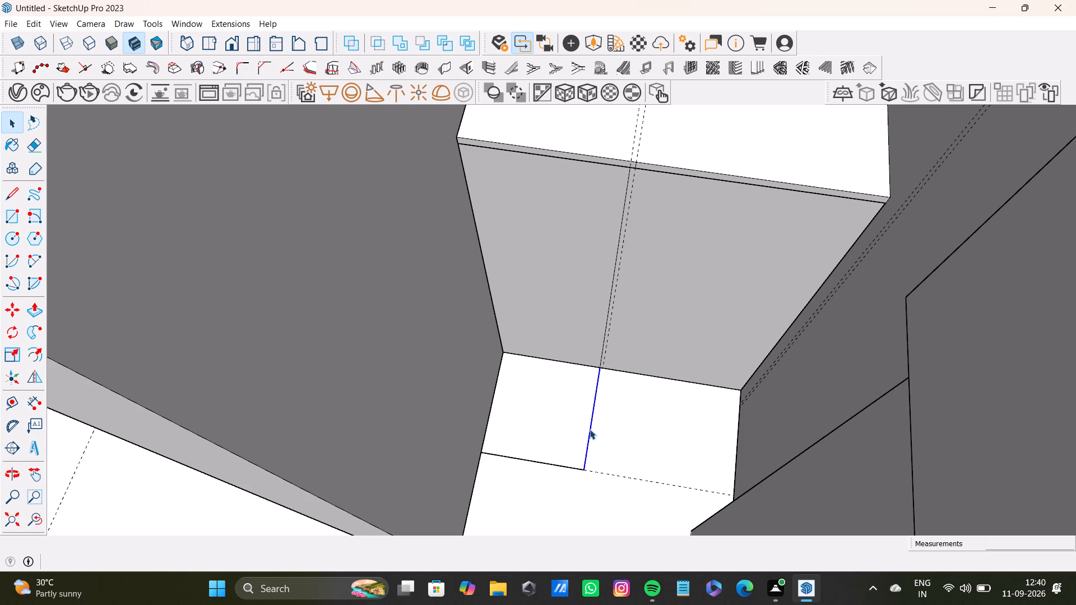
pyautogui.press('Delete')
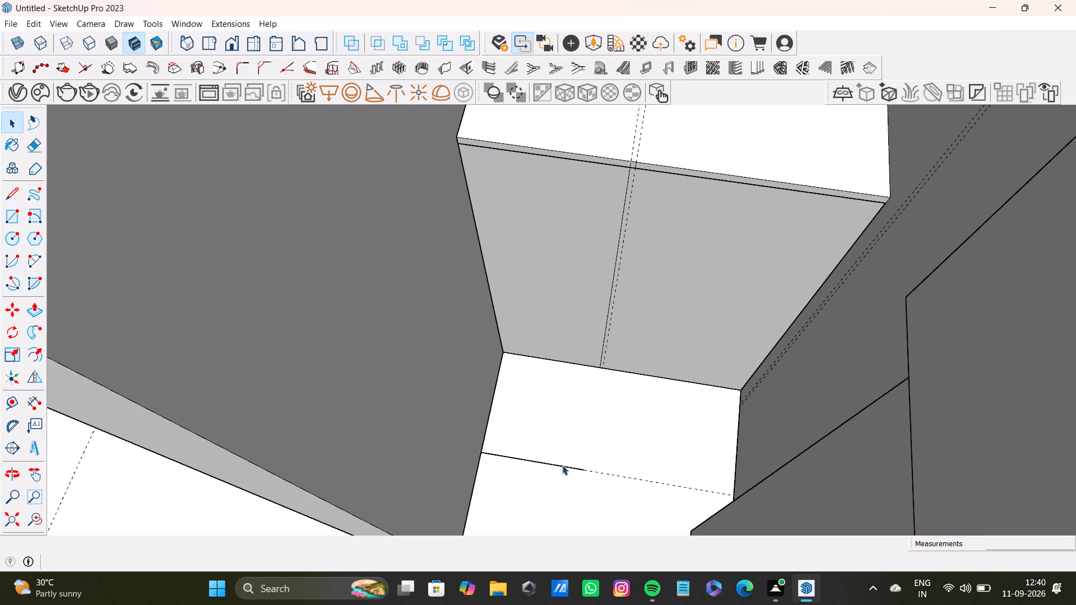
pyautogui.click(562, 465)
pyautogui.press('Delete')
pyautogui.press('space')
# Delete the short edge splitting the countertop's front edge at the guide line.
pyautogui.scroll(-3, 572, 134)
pyautogui.scroll(11, 636, 189)
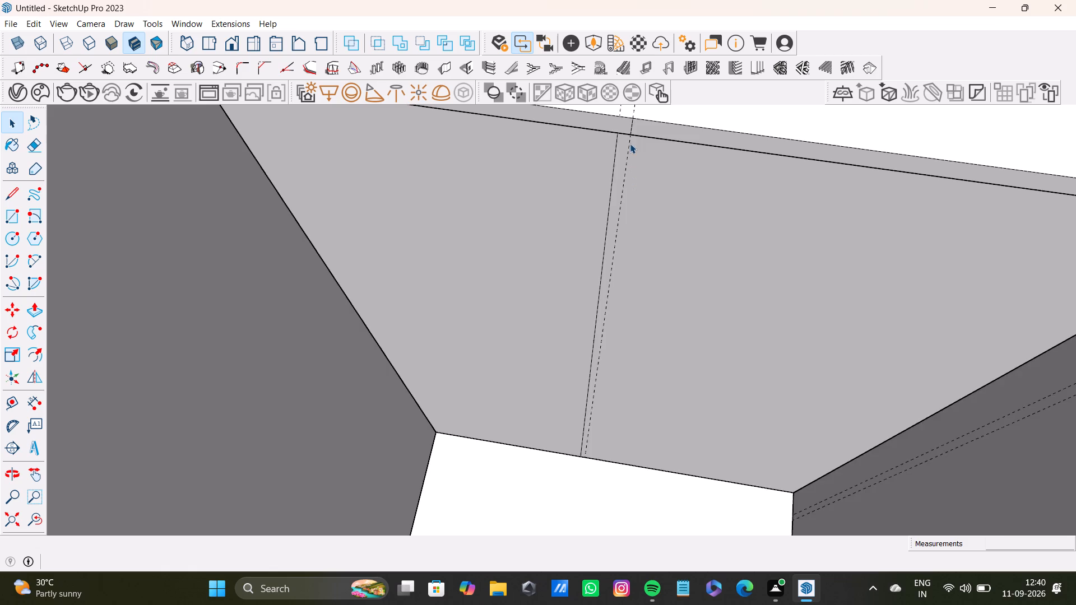
pyautogui.scroll(7, 632, 133)
pyautogui.click(631, 127)
pyautogui.press('Delete')
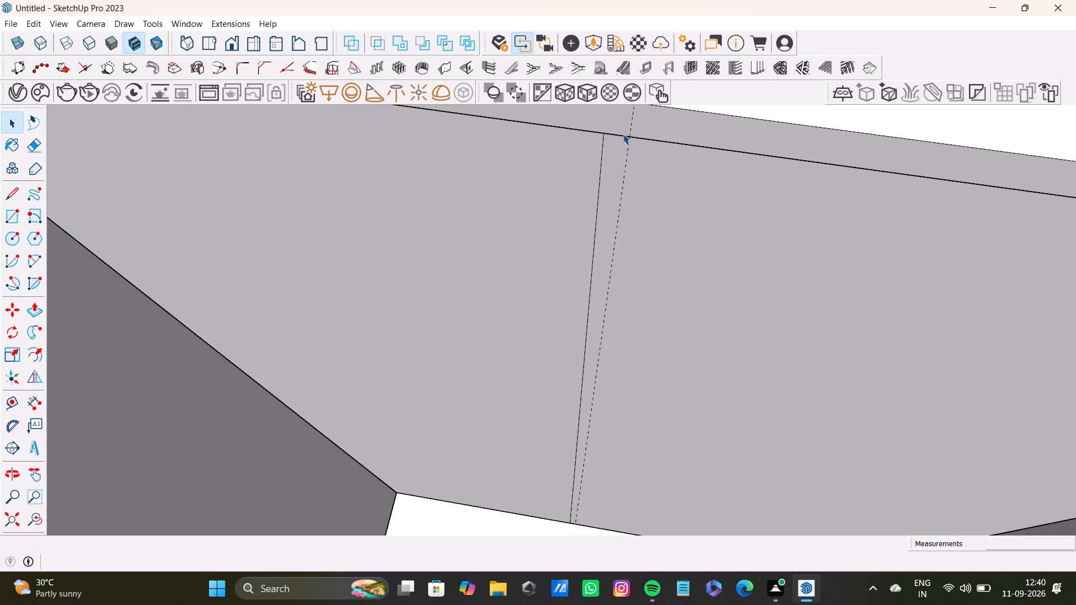
# Draw a 4' 1 1/16" line down the cabinet front along the dashed guide, from the countertop's underside to the floor.
pyautogui.press('l')
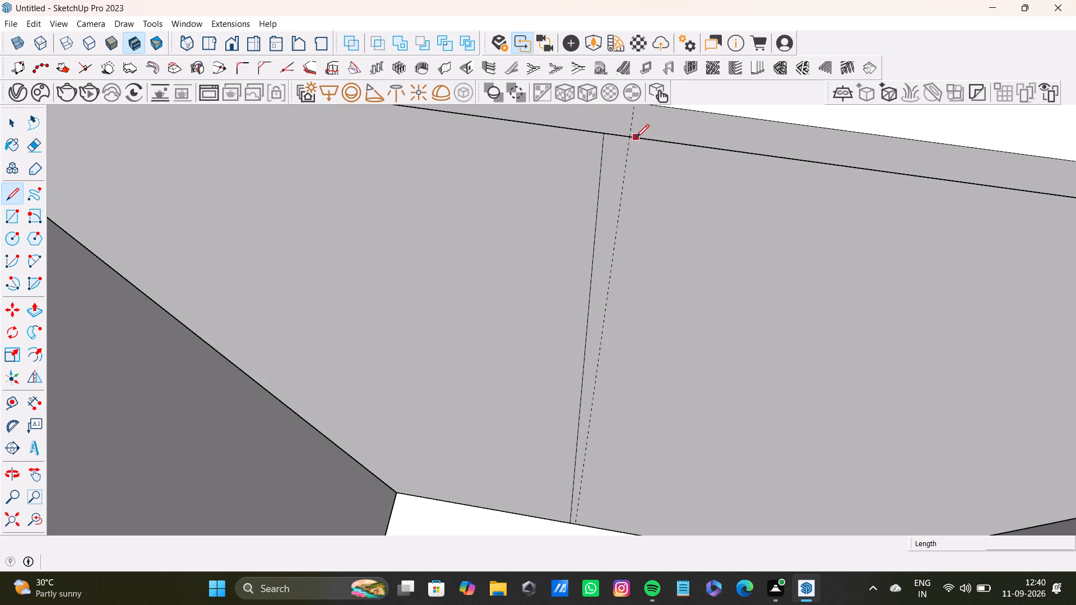
pyautogui.click(629, 138)
pyautogui.scroll(-3, 593, 268)
pyautogui.keyDown('shift'); pyautogui.moveTo(594, 296); pyautogui.dragTo(609, 124, button='middle'); pyautogui.keyUp('shift')
pyautogui.scroll(1, 613, 290)
pyautogui.scroll(-1, 608, 303)
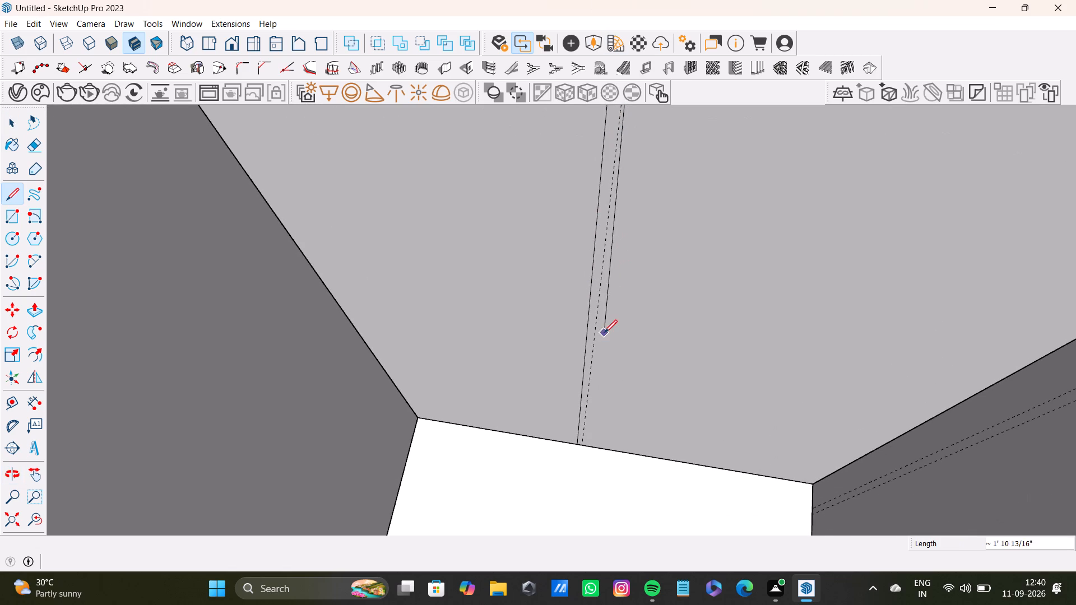
pyautogui.moveTo(604, 333); pyautogui.dragTo(601, 260, button='middle')
pyautogui.scroll(1, 600, 315)
pyautogui.scroll(4, 583, 375)
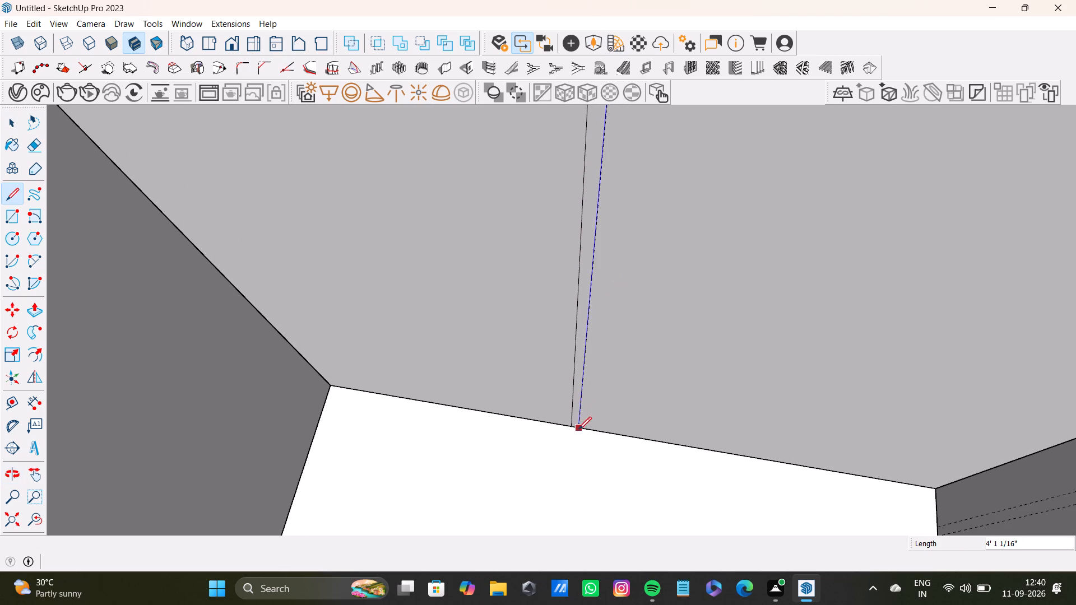
pyautogui.click(578, 431)
pyautogui.press('space')
pyautogui.scroll(-13, 579, 381)
pyautogui.moveTo(584, 356); pyautogui.dragTo(633, 288, button='middle')
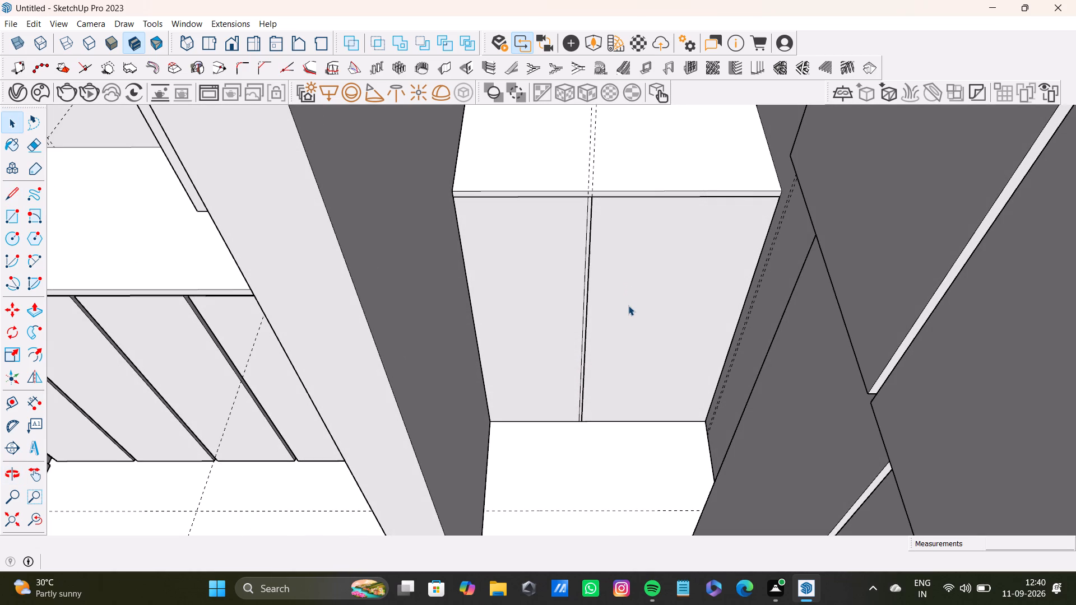
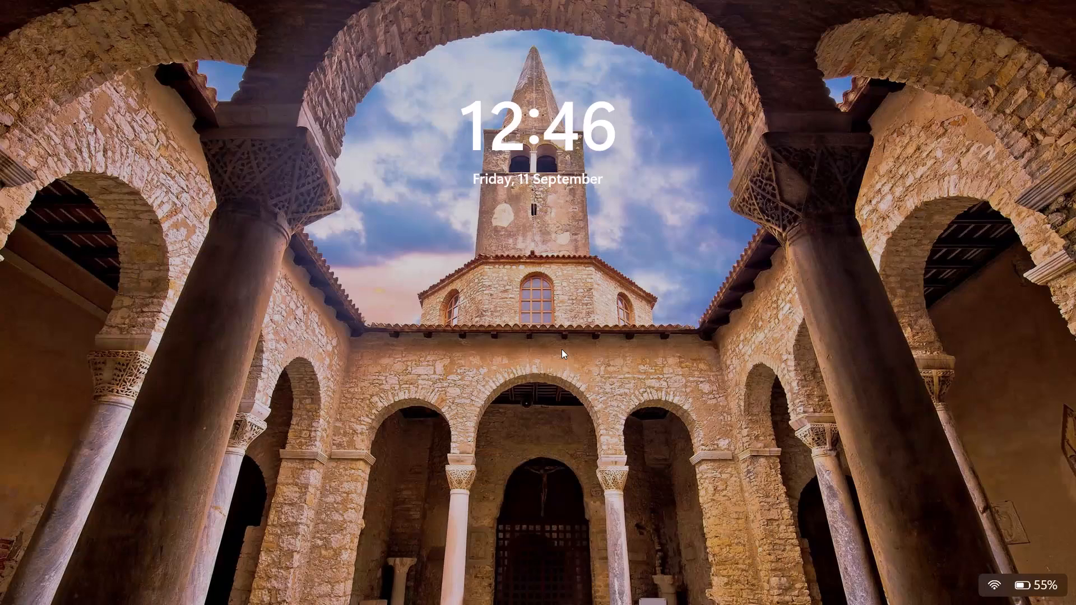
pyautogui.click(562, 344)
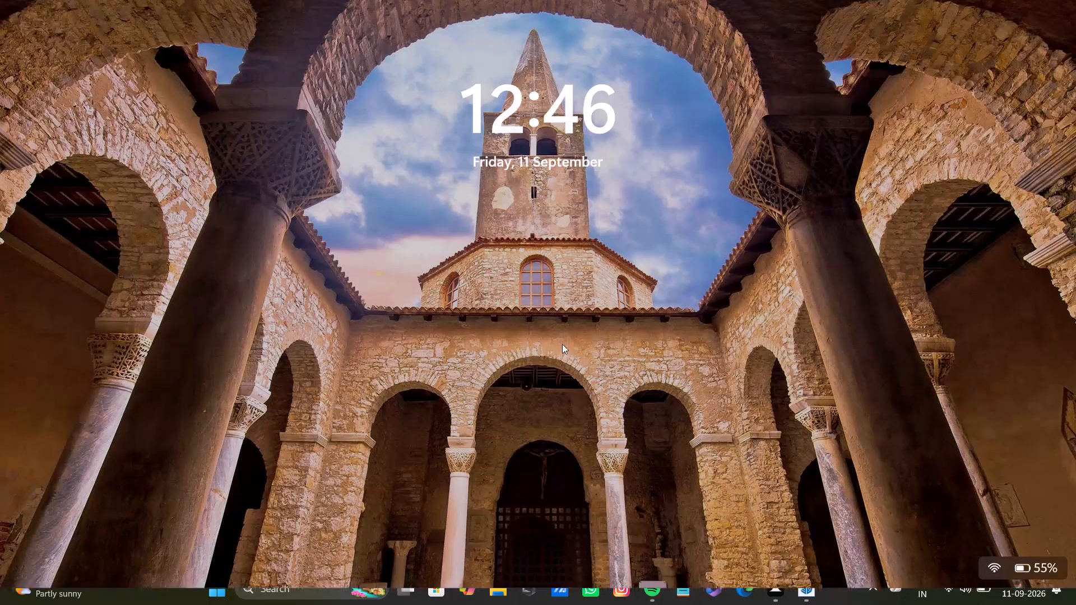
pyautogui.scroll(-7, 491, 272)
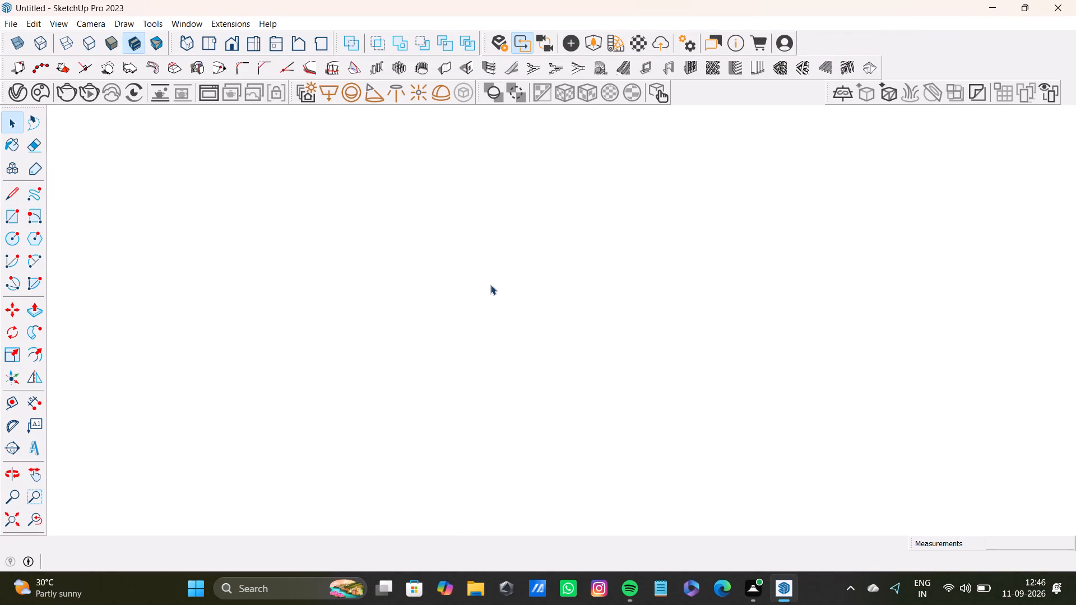
# Delete the loose vertical line running along the dashed guide on the narrow windowed room's cabinet front.
pyautogui.scroll(-1, 490, 285)
pyautogui.click(35, 523)
pyautogui.moveTo(8, 518); pyautogui.dragTo(13, 515)
pyautogui.moveTo(426, 422); pyautogui.dragTo(551, 436, button='middle')
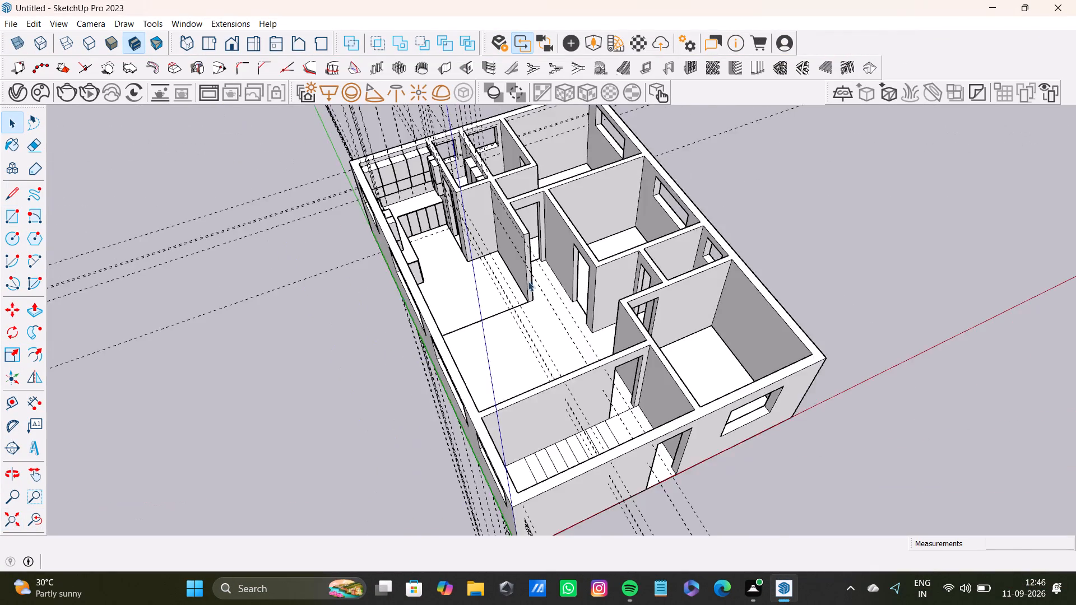
pyautogui.scroll(2, 437, 255)
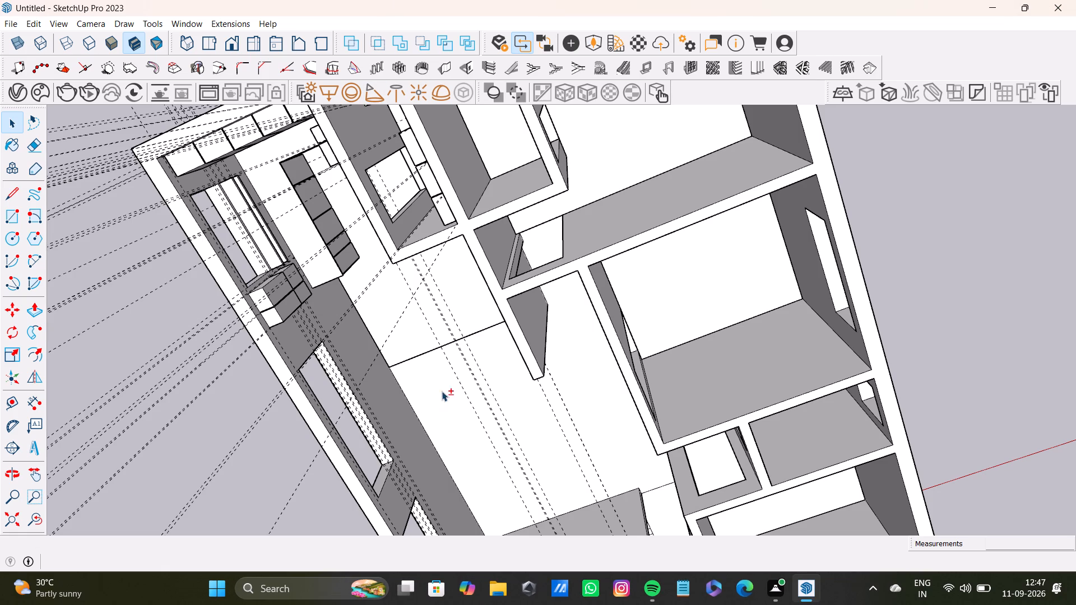
pyautogui.keyDown('shift'); pyautogui.moveTo(442, 391); pyautogui.dragTo(462, 272, button='middle'); pyautogui.keyUp('shift')
pyautogui.moveTo(468, 271); pyautogui.dragTo(489, 490, button='middle')
pyautogui.moveTo(502, 449); pyautogui.dragTo(549, 149, button='middle')
pyautogui.scroll(6, 524, 192)
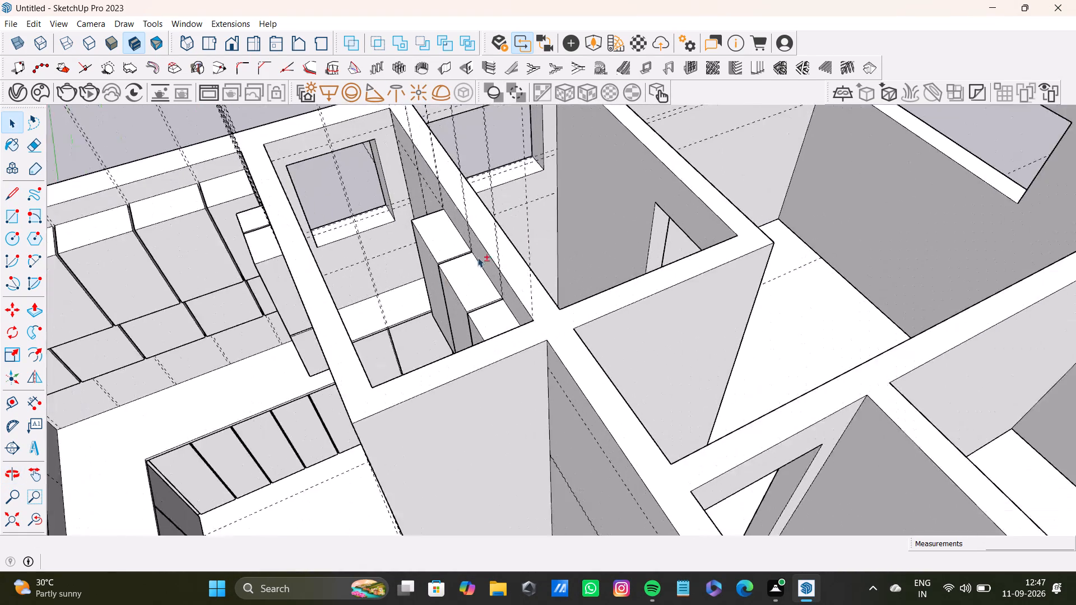
pyautogui.scroll(18, 477, 257)
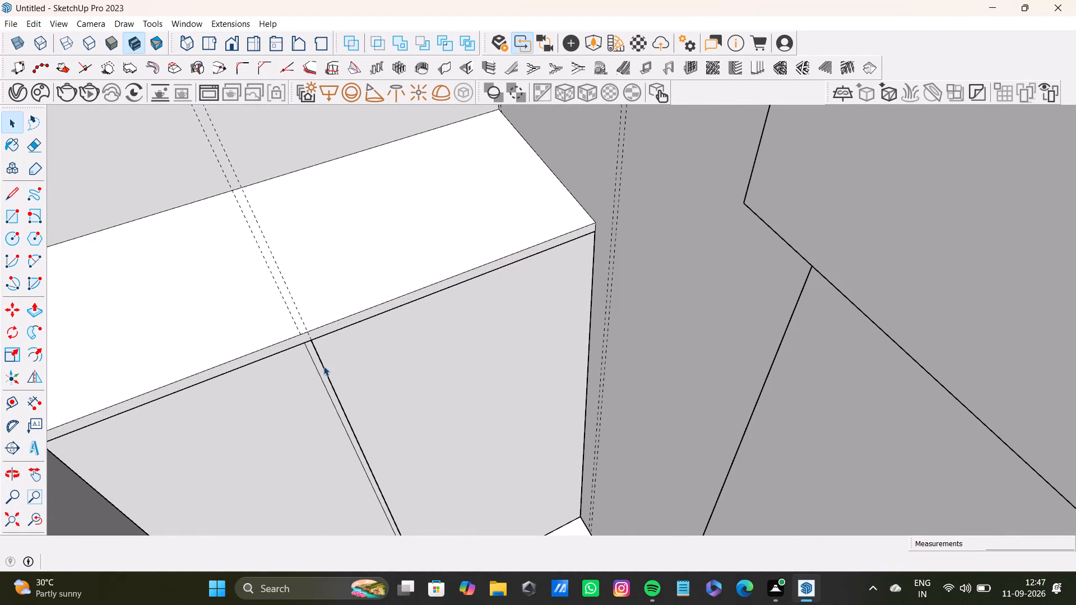
pyautogui.click(330, 378)
pyautogui.click(330, 383)
pyautogui.doubleClick(337, 394)
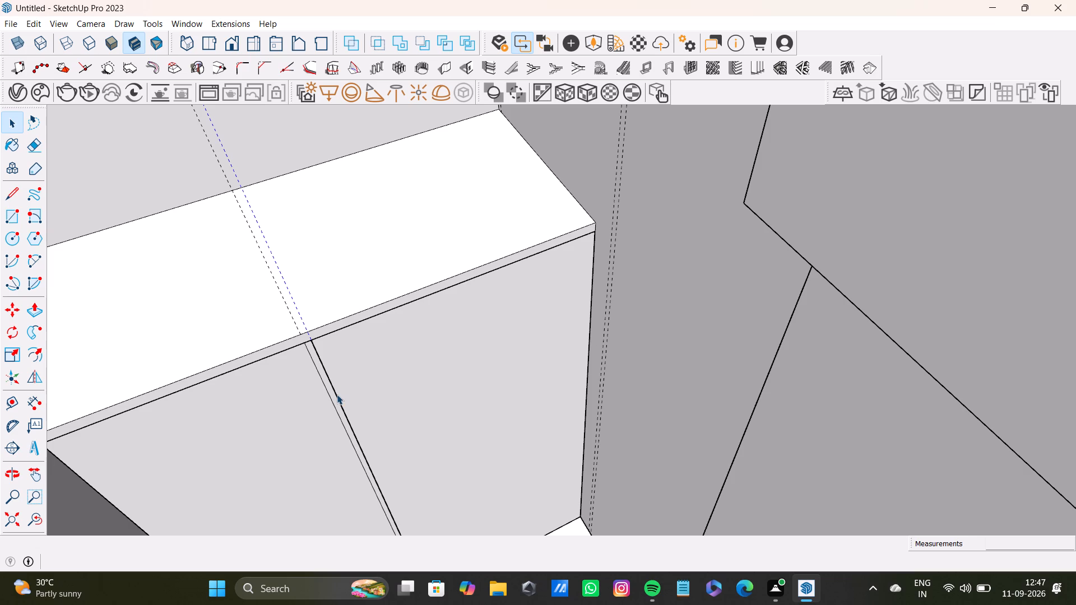
pyautogui.scroll(11, 331, 389)
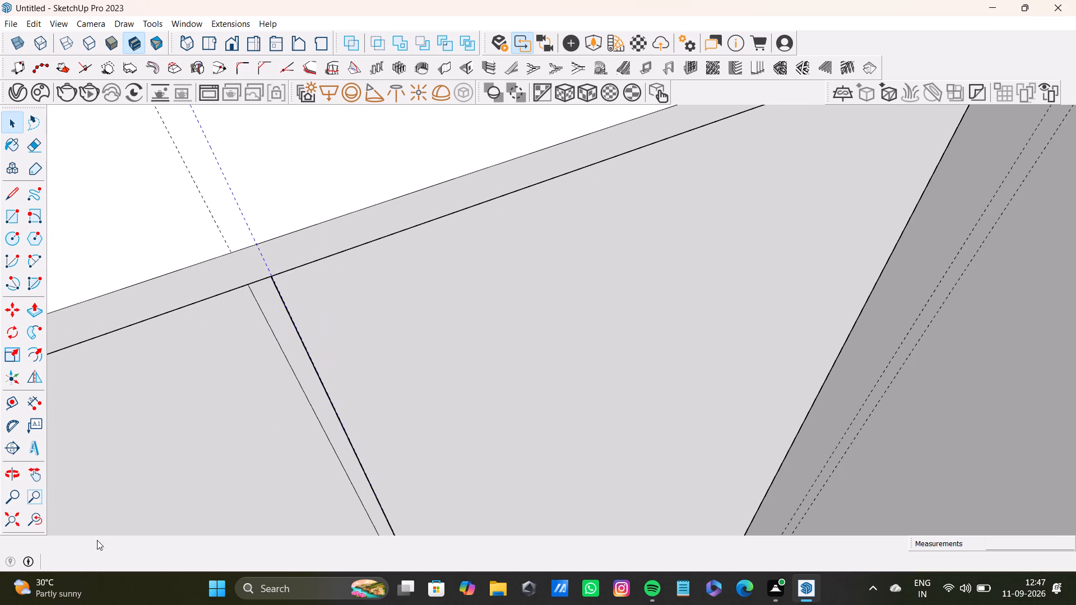
pyautogui.scroll(3, 294, 308)
pyautogui.moveTo(294, 305); pyautogui.dragTo(141, 270, button='middle')
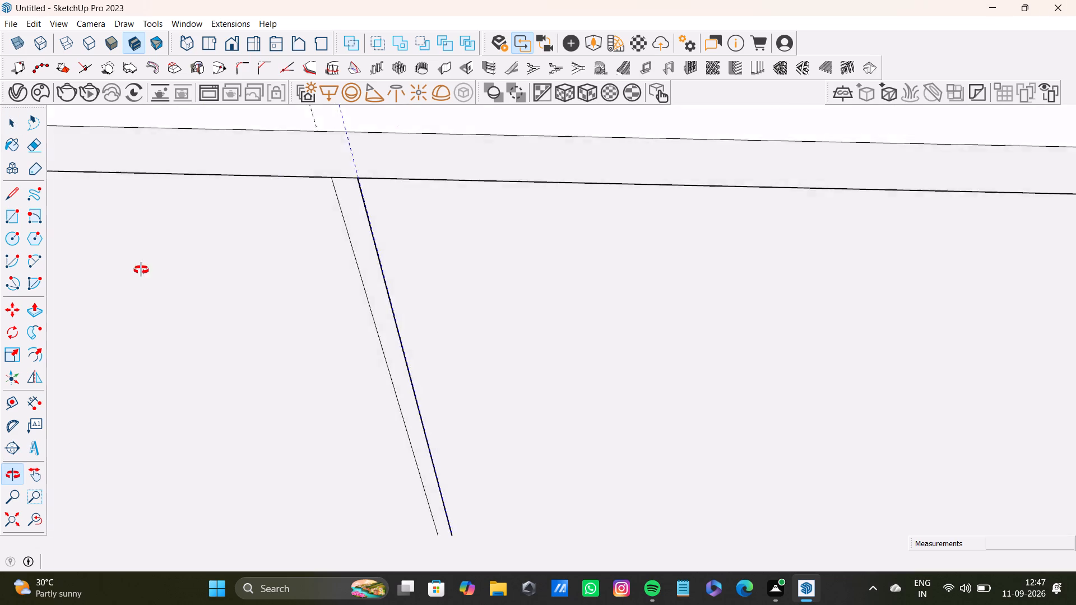
pyautogui.moveTo(141, 270); pyautogui.dragTo(131, 250, button='middle')
pyautogui.scroll(7, 304, 210)
pyautogui.moveTo(406, 193); pyautogui.dragTo(345, 170, button='middle')
pyautogui.scroll(7, 426, 160)
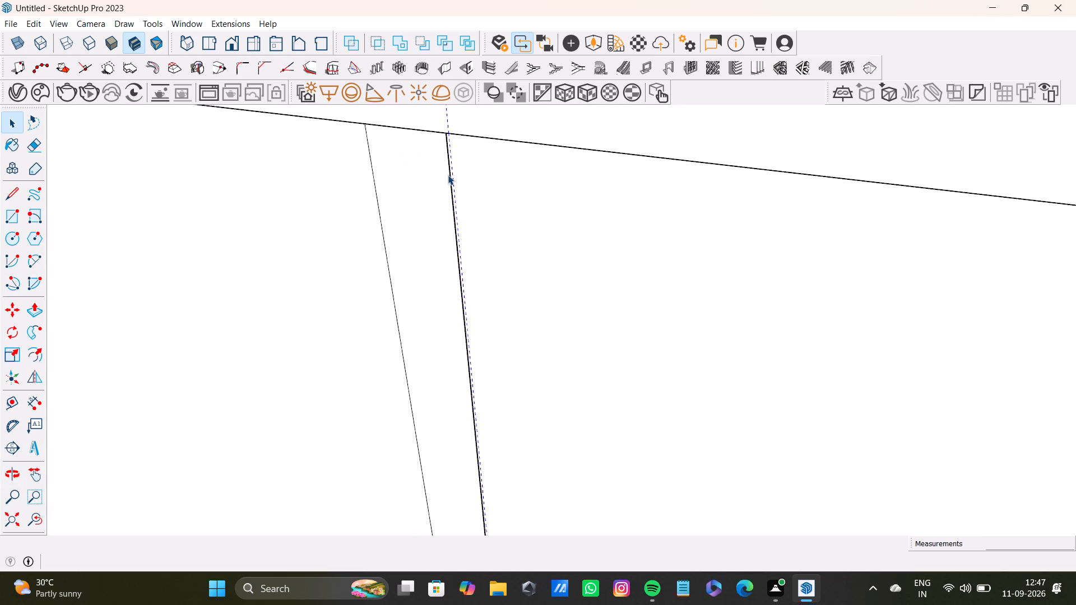
pyautogui.scroll(2, 448, 175)
pyautogui.click(451, 188)
pyautogui.press('Delete')
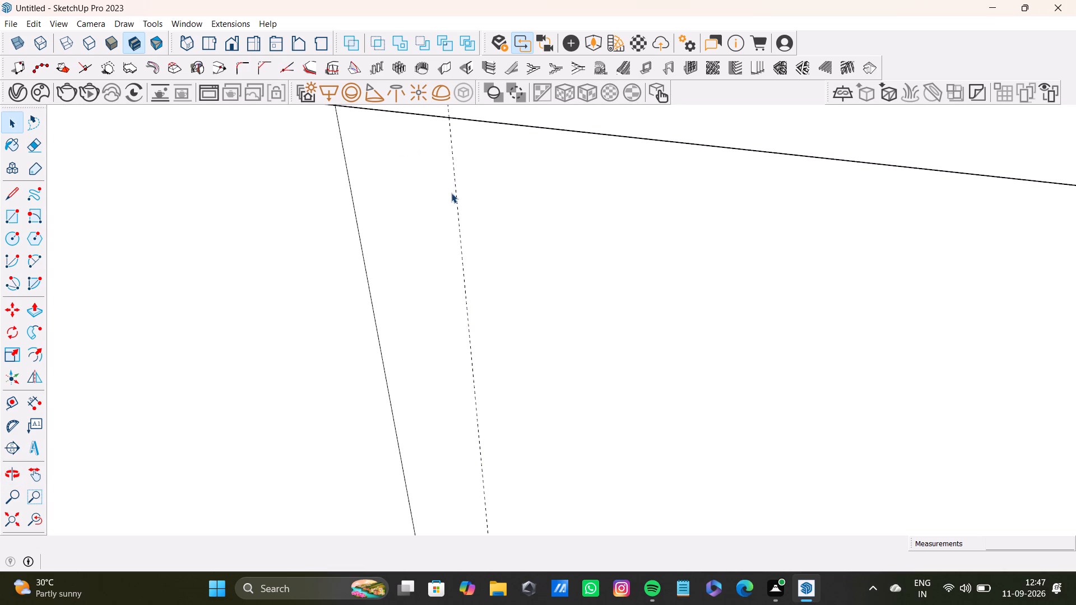
# Open the cabinet front group for editing and measure the gap between its existing vertical line and the dashed guide.
pyautogui.doubleClick(526, 211)
pyautogui.click(526, 211)
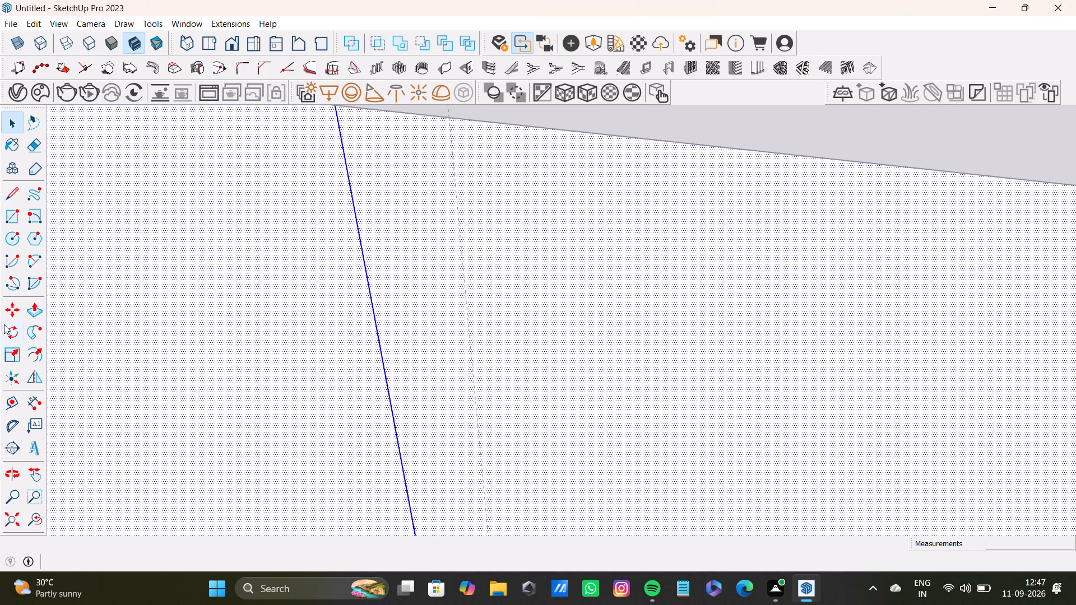
pyautogui.click(7, 404)
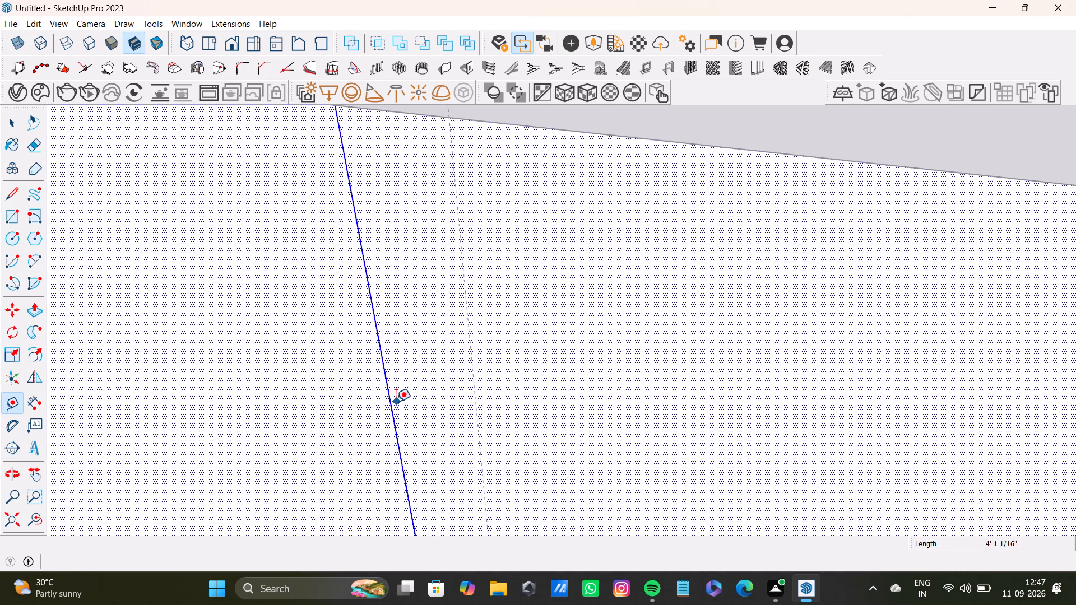
pyautogui.click(391, 407)
pyautogui.click(476, 407)
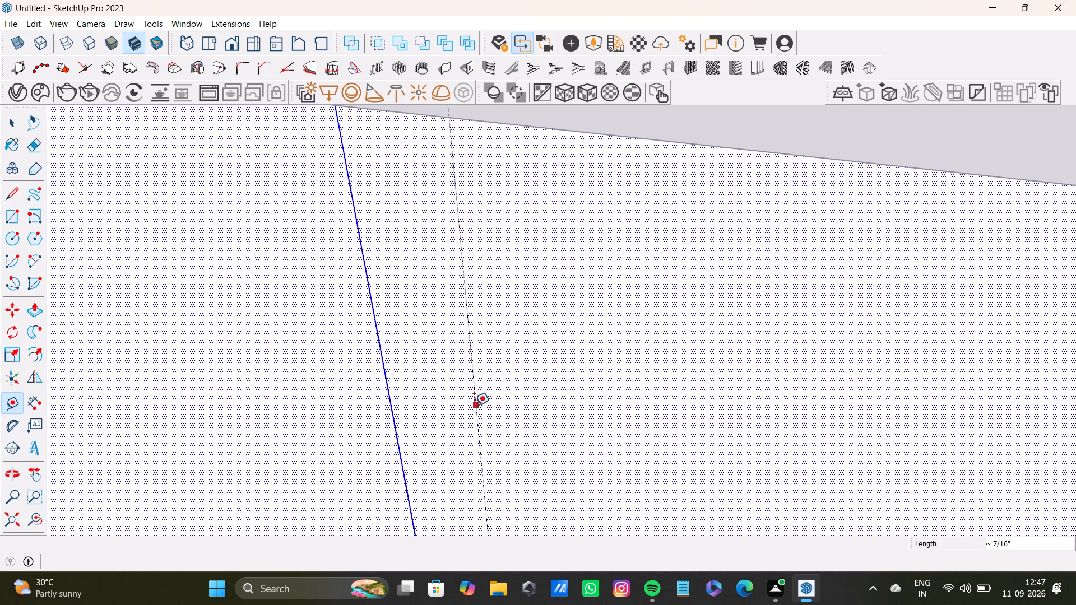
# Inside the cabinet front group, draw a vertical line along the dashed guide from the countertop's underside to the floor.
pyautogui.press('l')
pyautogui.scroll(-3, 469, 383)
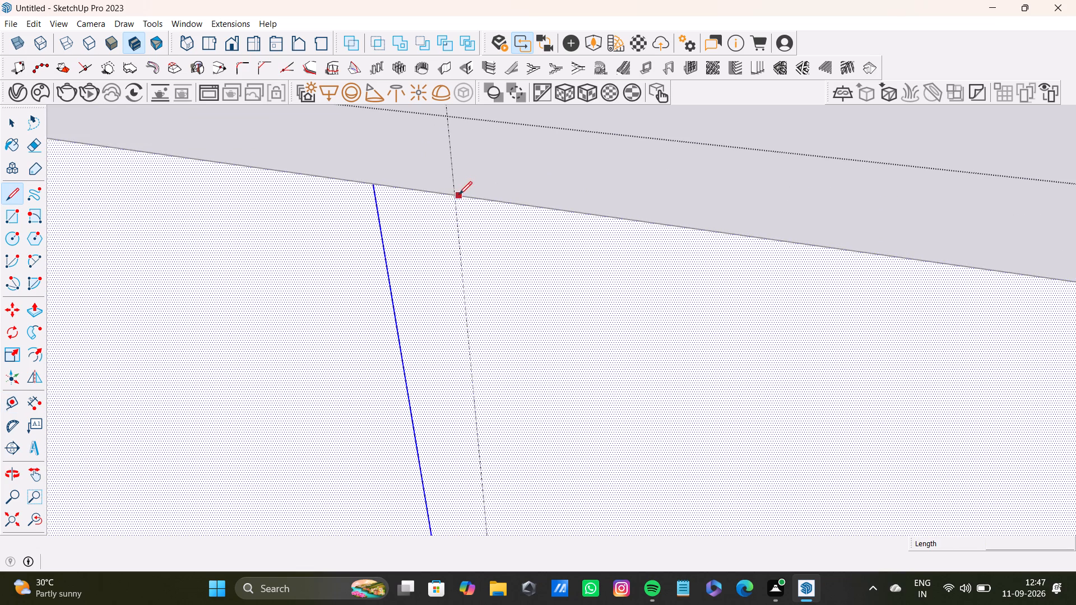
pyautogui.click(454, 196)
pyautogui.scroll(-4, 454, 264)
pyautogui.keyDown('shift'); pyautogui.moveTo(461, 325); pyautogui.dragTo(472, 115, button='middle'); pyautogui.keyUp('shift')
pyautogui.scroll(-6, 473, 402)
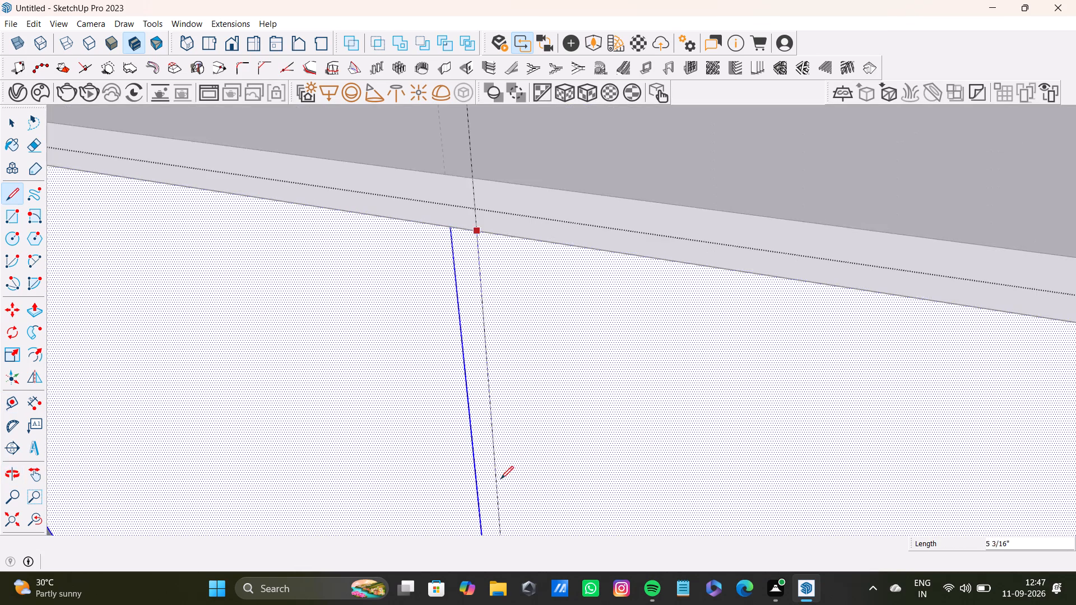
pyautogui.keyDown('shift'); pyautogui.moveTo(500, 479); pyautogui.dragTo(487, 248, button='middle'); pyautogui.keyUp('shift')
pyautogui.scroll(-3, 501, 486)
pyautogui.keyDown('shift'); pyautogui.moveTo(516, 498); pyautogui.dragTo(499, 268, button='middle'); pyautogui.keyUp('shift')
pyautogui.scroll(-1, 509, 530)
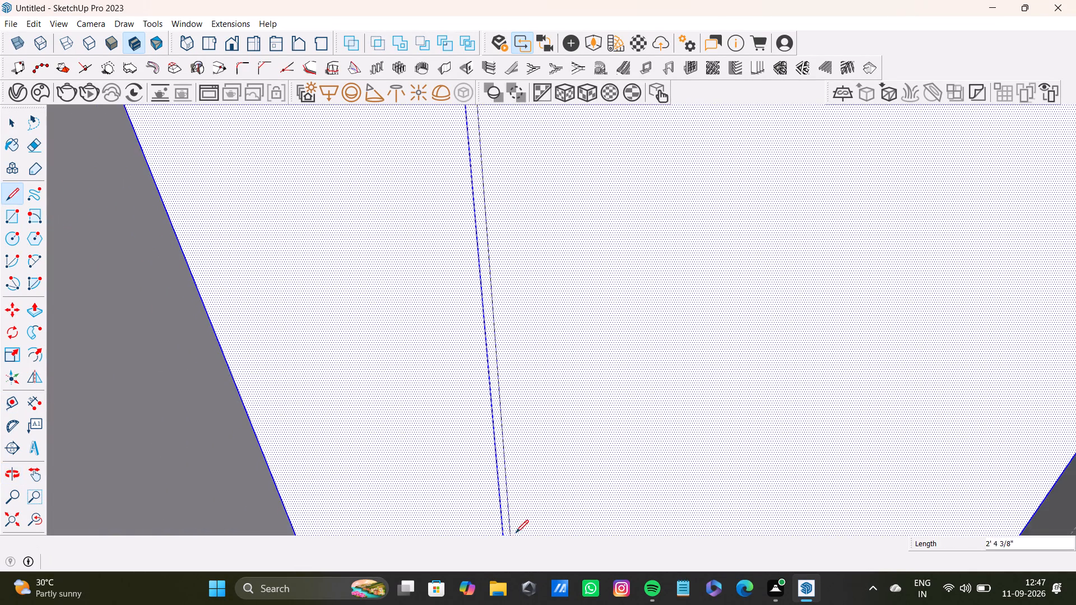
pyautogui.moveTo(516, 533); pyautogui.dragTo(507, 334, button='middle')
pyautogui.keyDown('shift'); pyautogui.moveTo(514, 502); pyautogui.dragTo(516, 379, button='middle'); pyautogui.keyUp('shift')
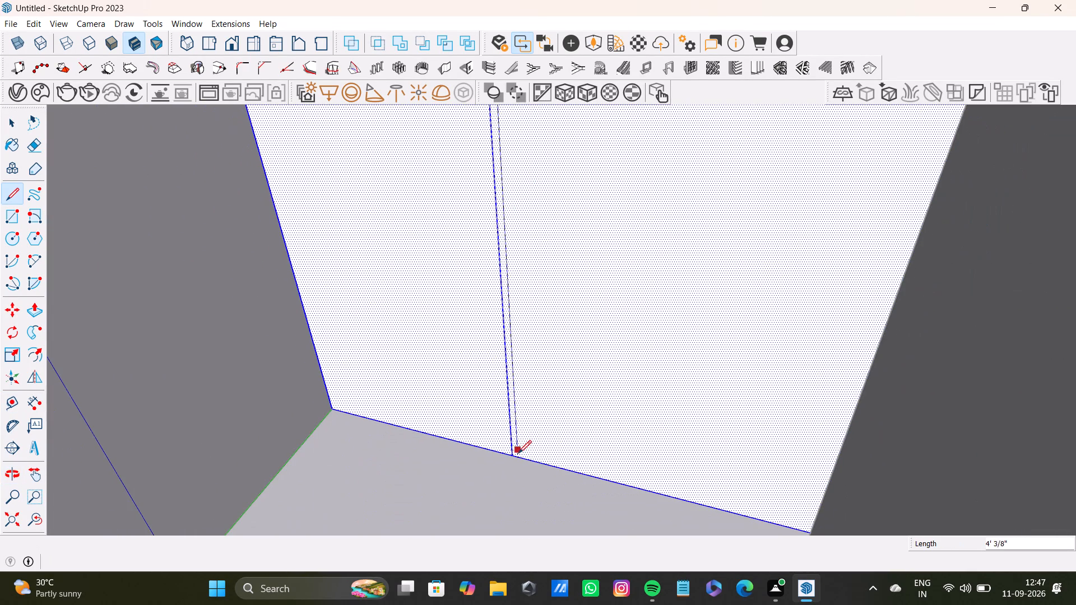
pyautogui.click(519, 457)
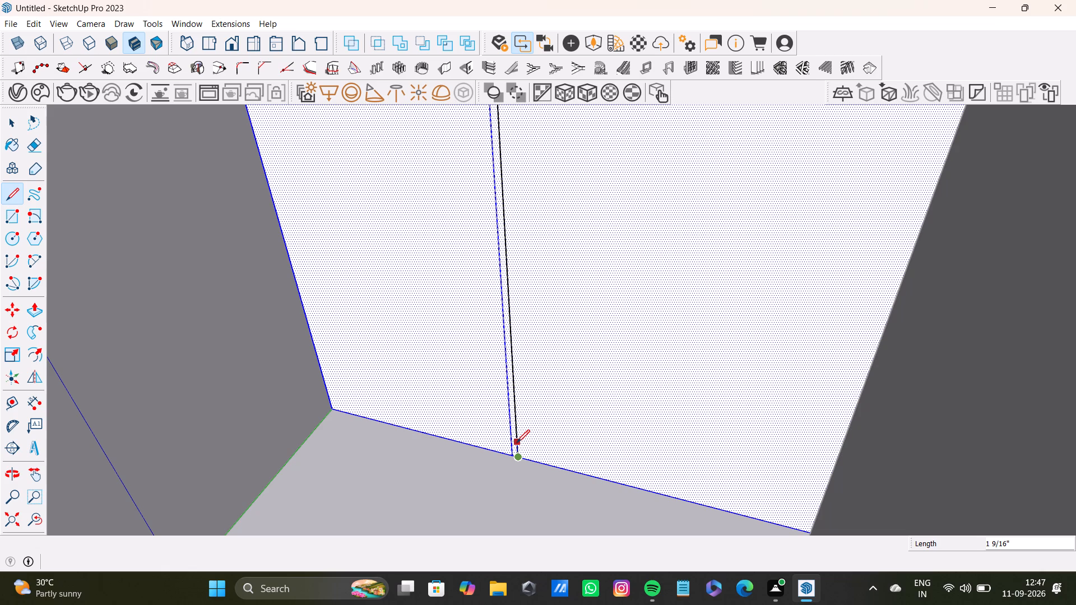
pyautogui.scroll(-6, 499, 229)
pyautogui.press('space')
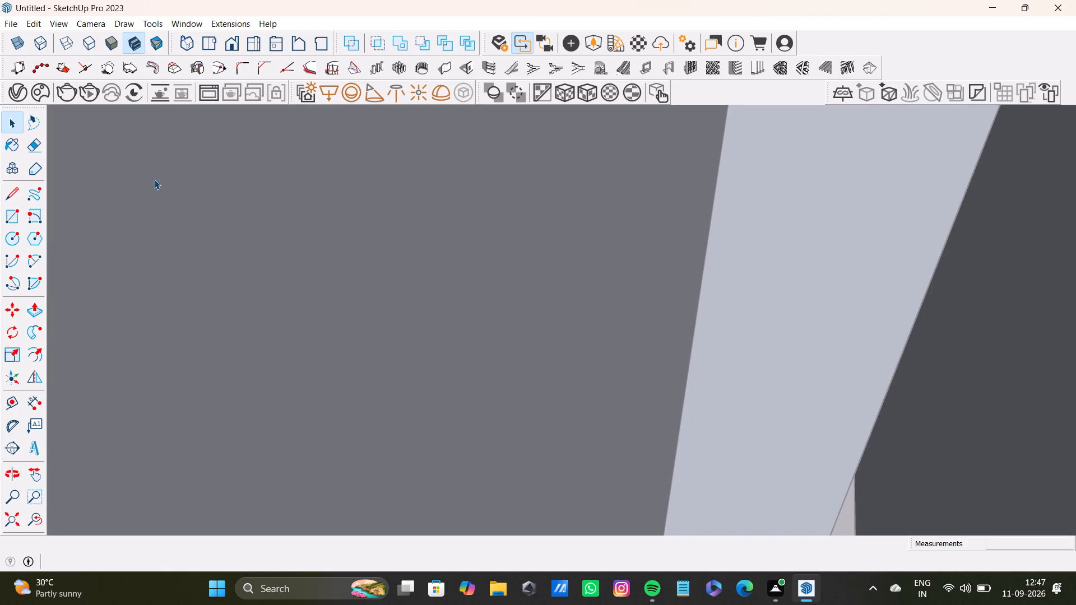
# Examine how the two vertical lines divide the cabinet front's face, and close the front group.
pyautogui.click(30, 517)
pyautogui.click(28, 509)
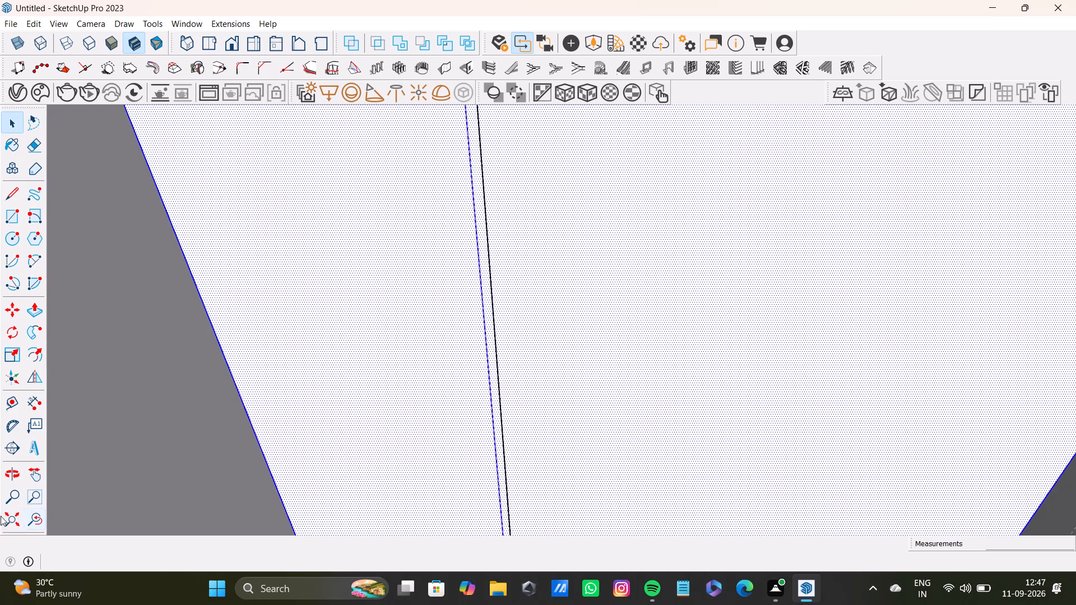
pyautogui.scroll(-11, 518, 208)
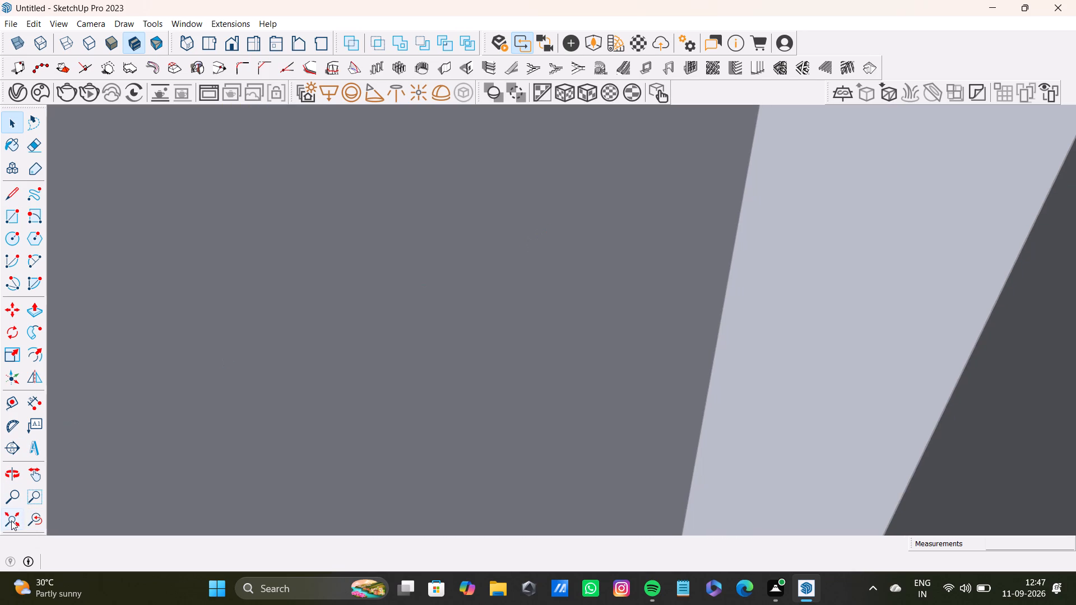
pyautogui.click(12, 520)
pyautogui.moveTo(512, 304); pyautogui.dragTo(622, 478, button='middle')
pyautogui.scroll(15, 641, 311)
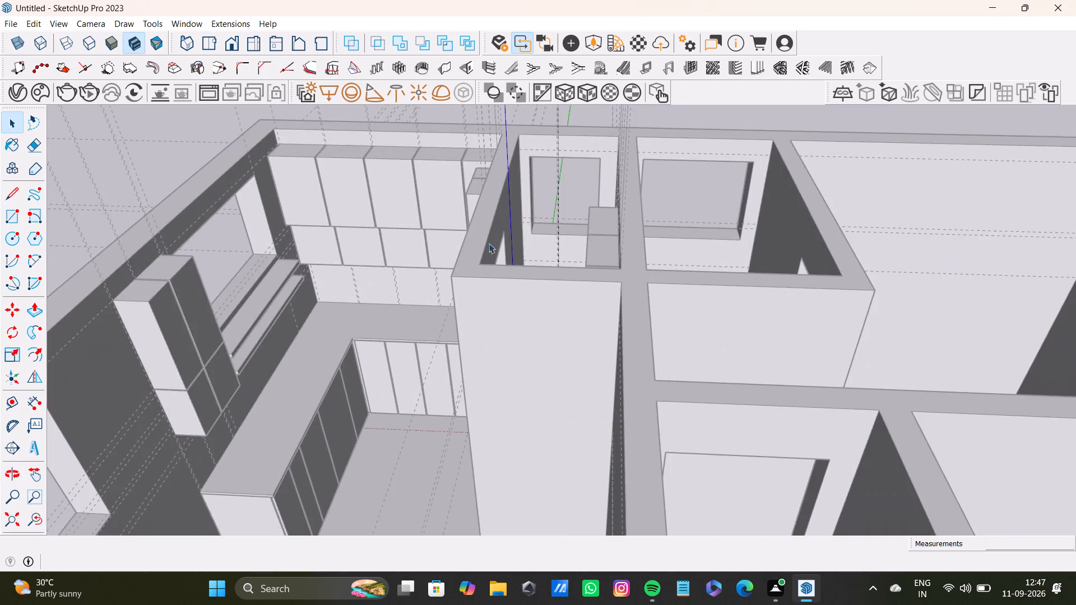
pyautogui.moveTo(494, 242); pyautogui.dragTo(562, 359, button='middle')
pyautogui.scroll(20, 550, 324)
pyautogui.scroll(6, 550, 324)
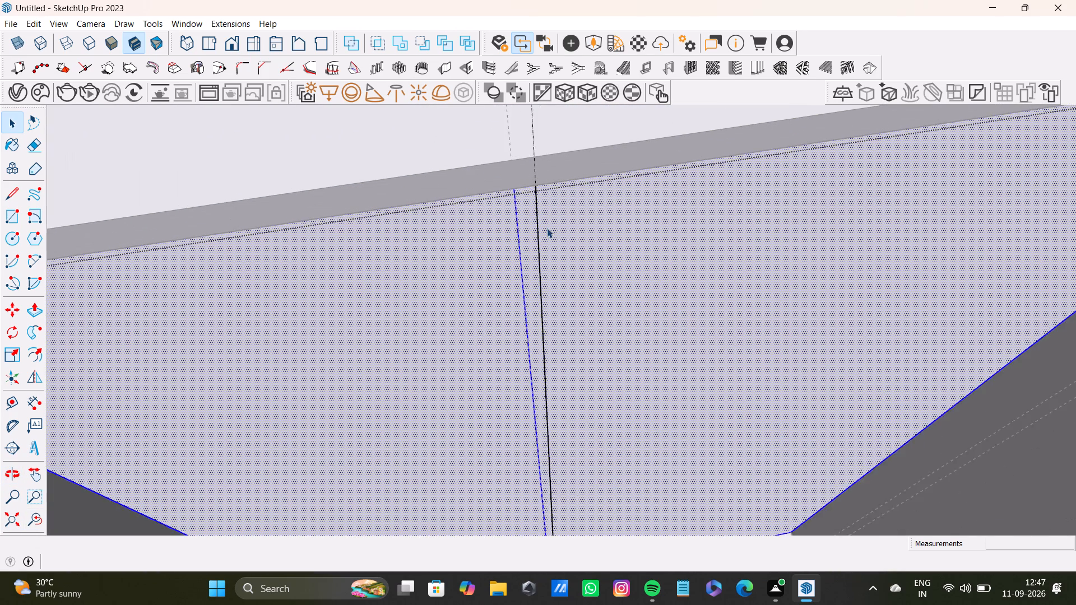
pyautogui.scroll(4, 547, 228)
pyautogui.click(593, 234)
pyautogui.click(575, 242)
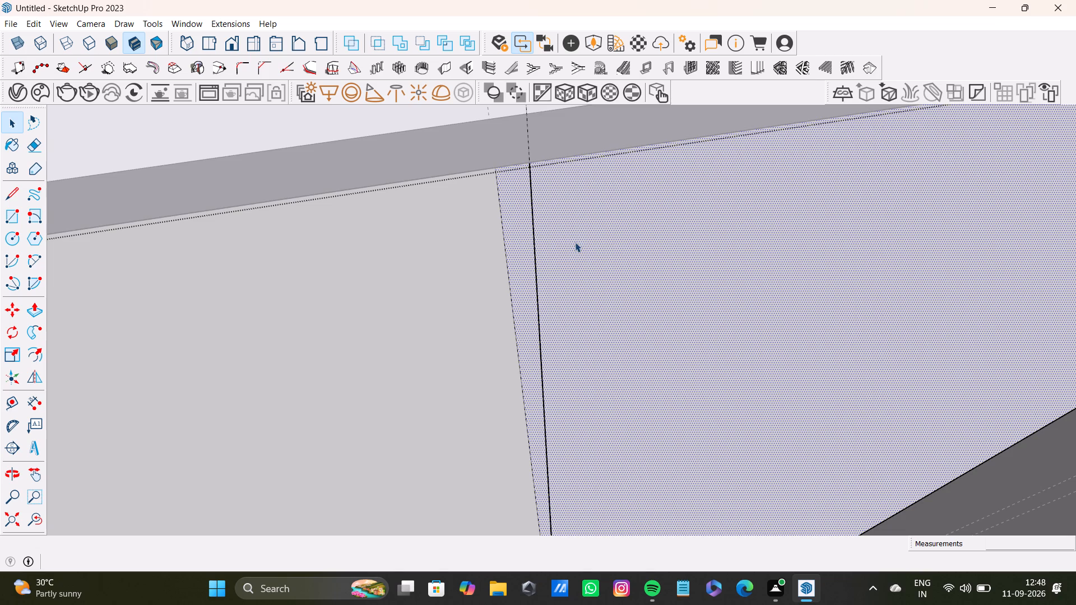
pyautogui.scroll(-20, 544, 252)
pyautogui.scroll(-10, 544, 252)
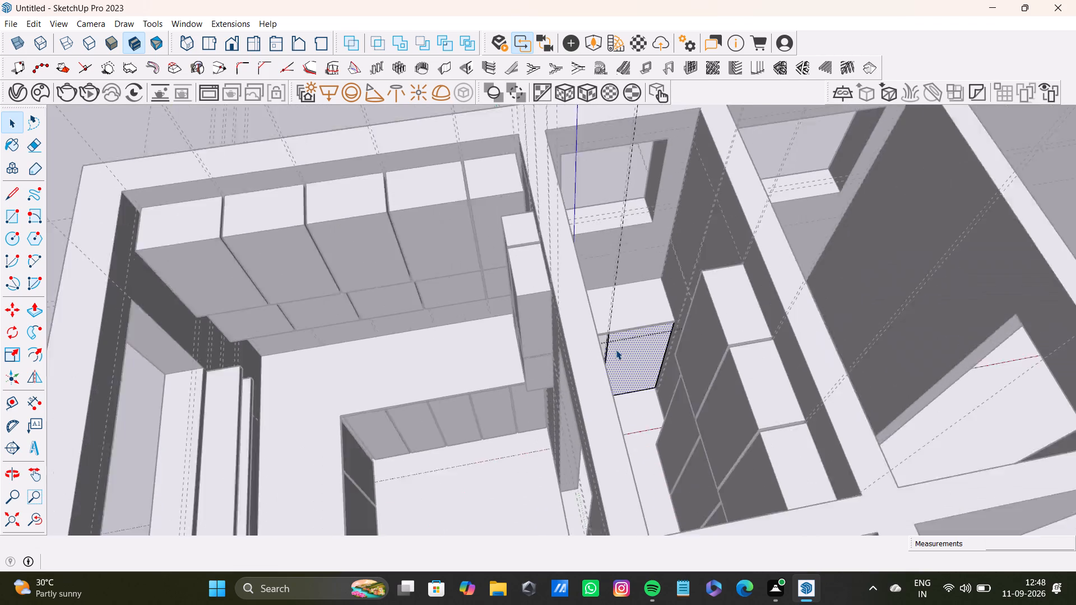
pyautogui.scroll(-5, 616, 350)
pyautogui.click(453, 189)
# Delete the outer dashed guide that overlaps the second vertical line on the cabinet front.
pyautogui.scroll(18, 562, 268)
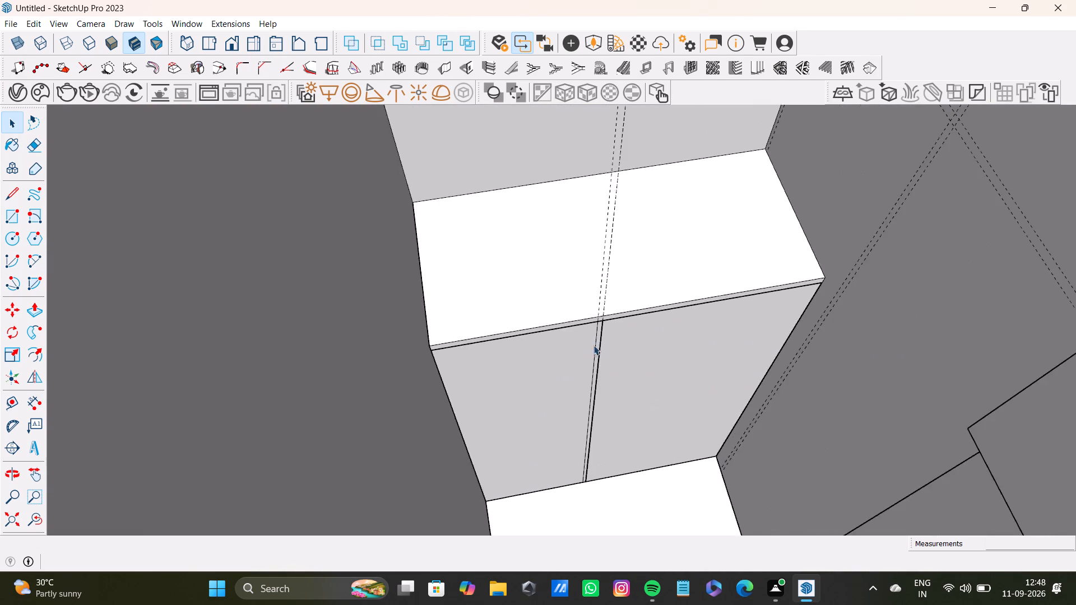
pyautogui.scroll(6, 593, 345)
pyautogui.click(615, 318)
pyautogui.scroll(-10, 605, 336)
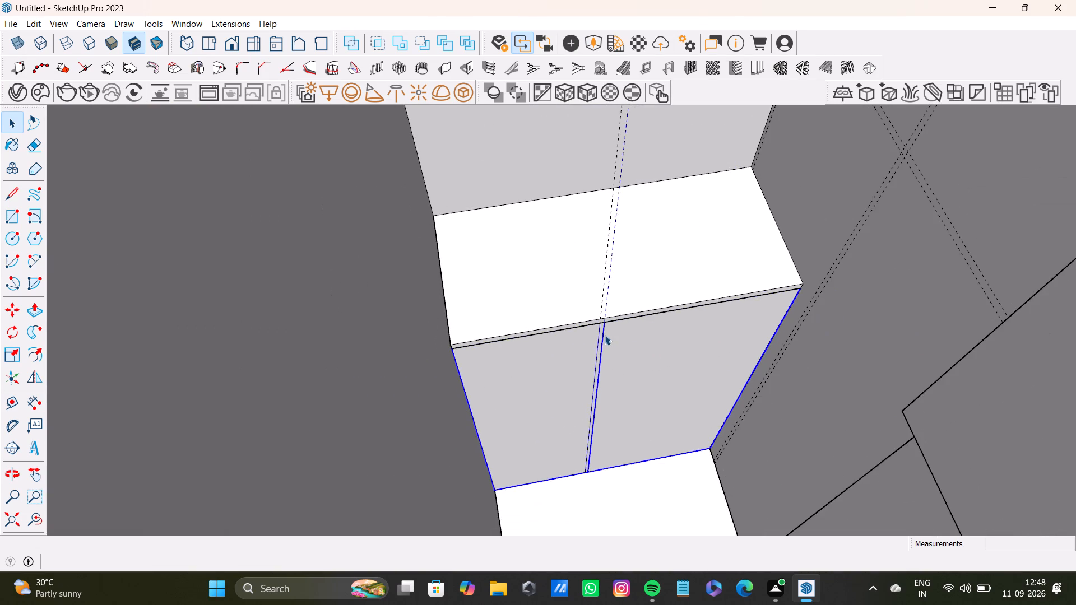
pyautogui.moveTo(664, 320); pyautogui.dragTo(574, 316, button='middle')
pyautogui.scroll(16, 616, 362)
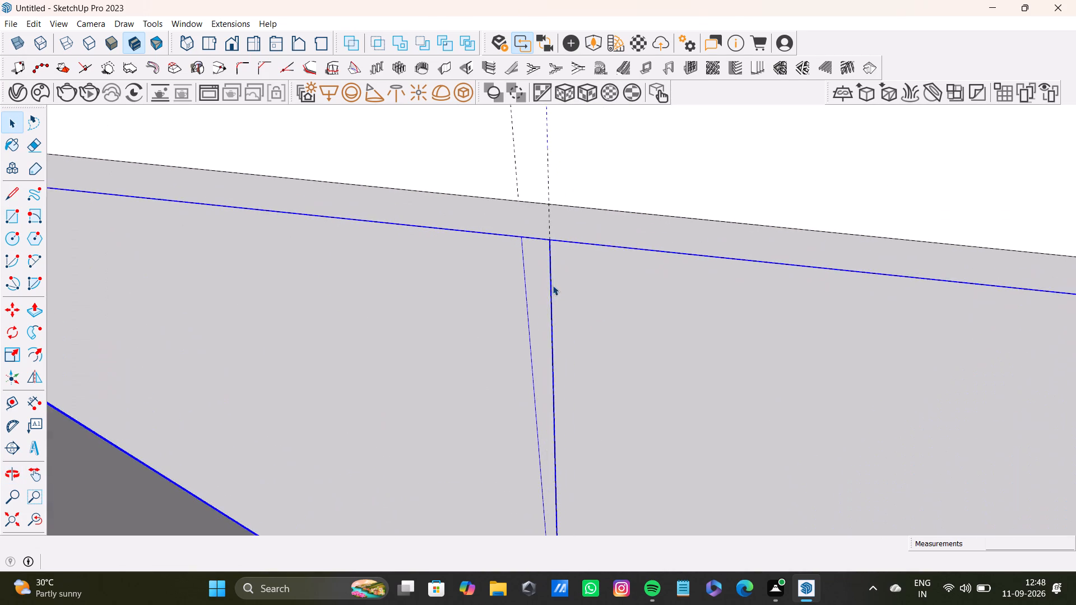
pyautogui.moveTo(558, 282); pyautogui.dragTo(590, 387, button='middle')
pyautogui.moveTo(590, 376); pyautogui.dragTo(579, 159, button='middle')
pyautogui.scroll(5, 546, 260)
pyautogui.moveTo(557, 328); pyautogui.dragTo(475, 119, button='middle')
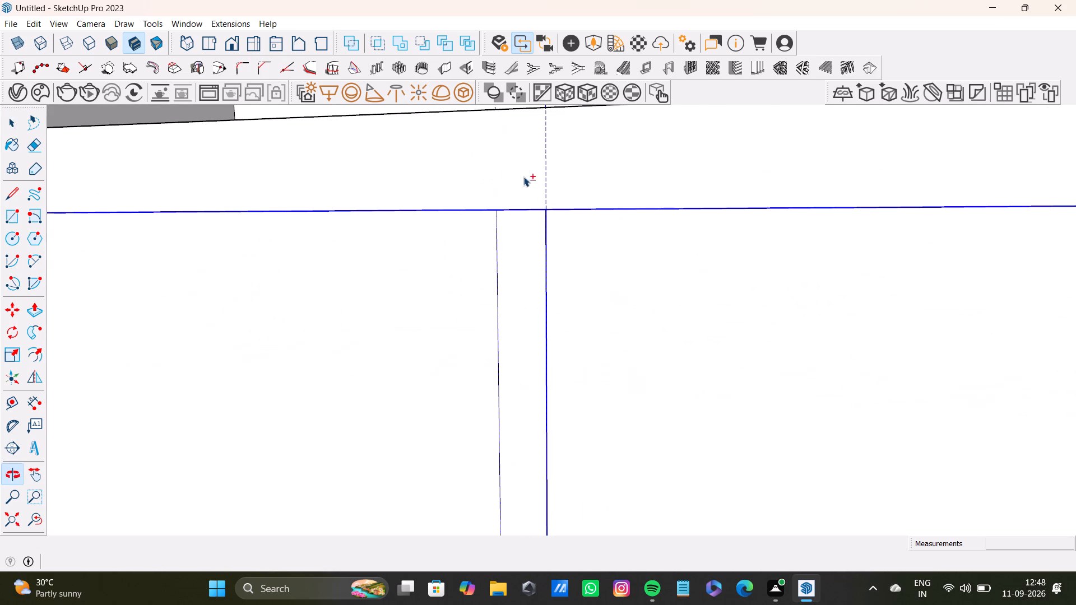
pyautogui.click(546, 252)
pyautogui.press('Delete')
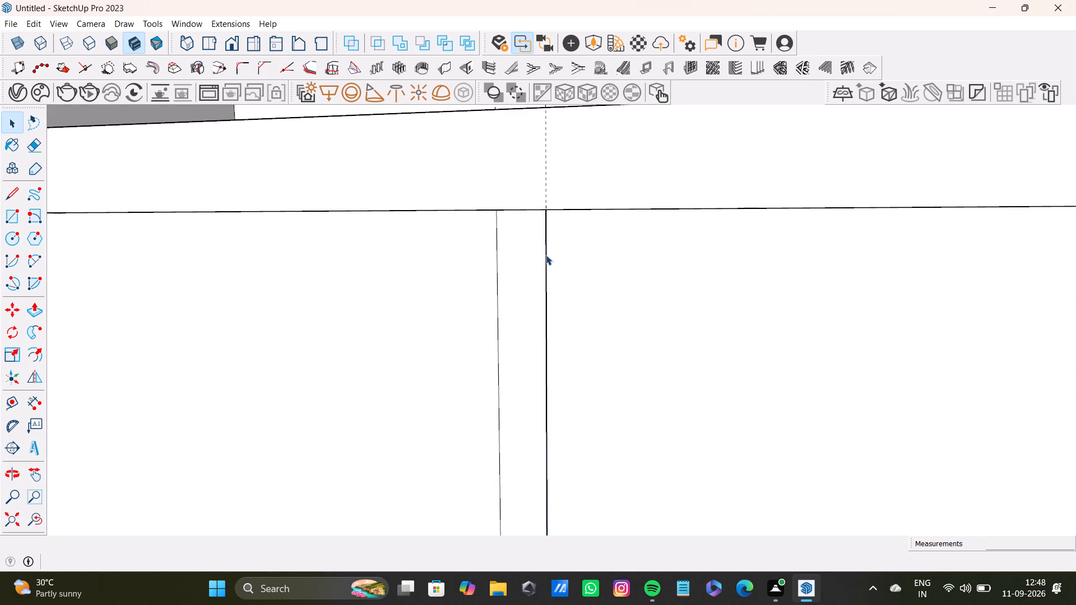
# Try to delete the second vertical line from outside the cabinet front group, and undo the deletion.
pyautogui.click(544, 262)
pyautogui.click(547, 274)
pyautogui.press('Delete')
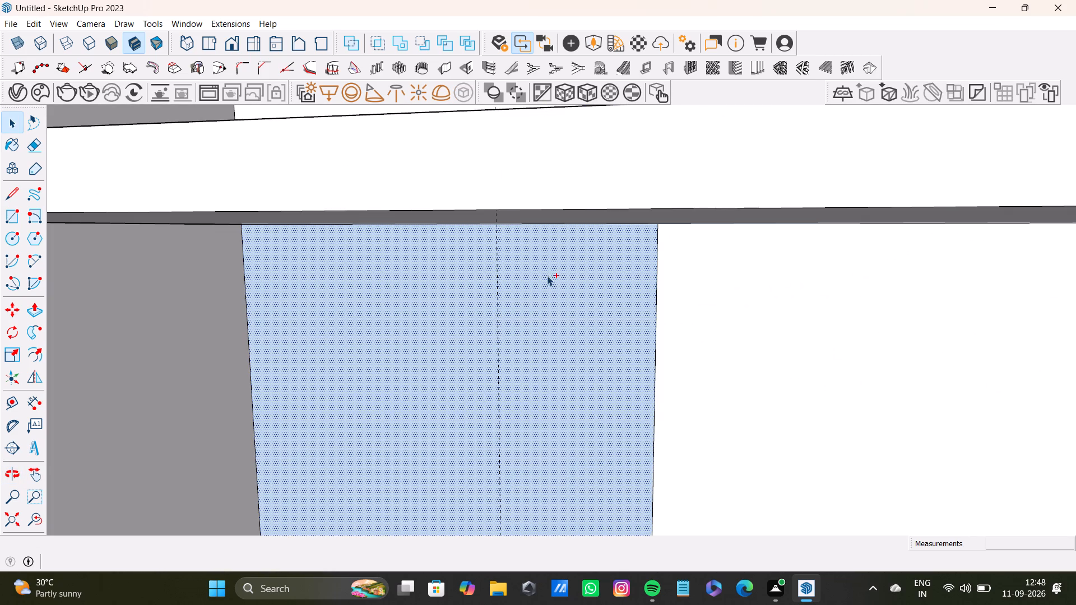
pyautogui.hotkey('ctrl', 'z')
# Inside the cabinet front group, delete the overlapping dashed guide and the second vertical line along it.
pyautogui.click(550, 305)
pyautogui.tripleClick(547, 310)
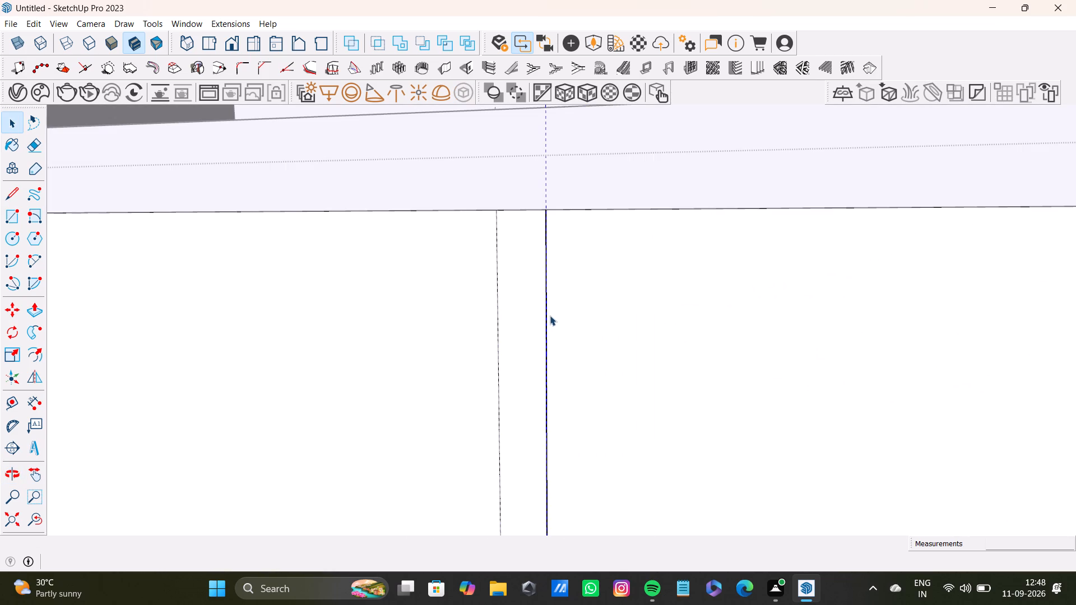
pyautogui.click(545, 323)
pyautogui.click(545, 325)
pyautogui.press('Delete')
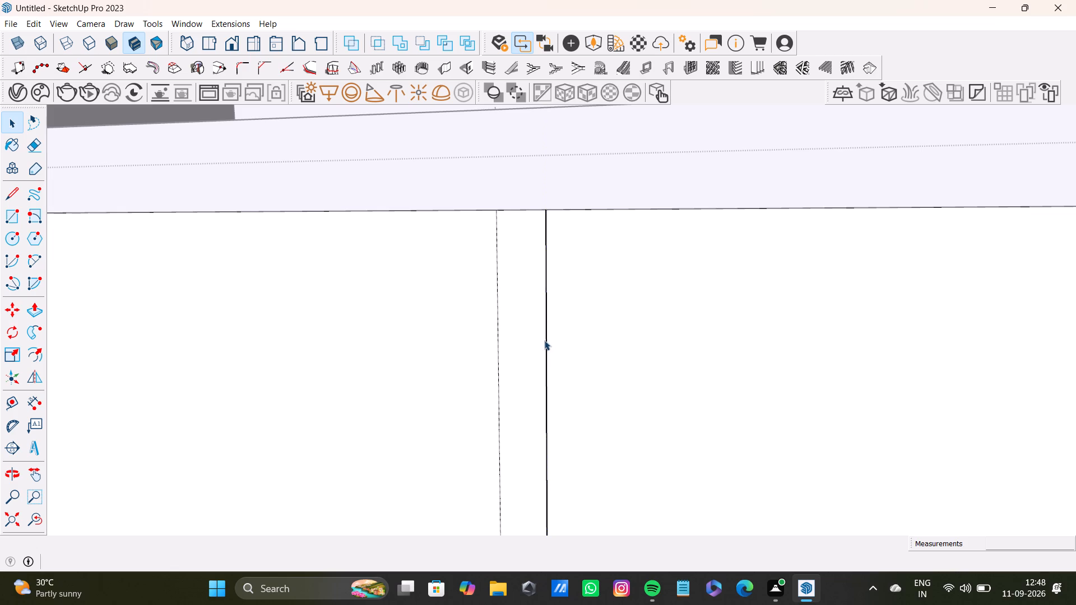
pyautogui.click(548, 351)
pyautogui.press('Delete')
pyautogui.scroll(-14, 549, 352)
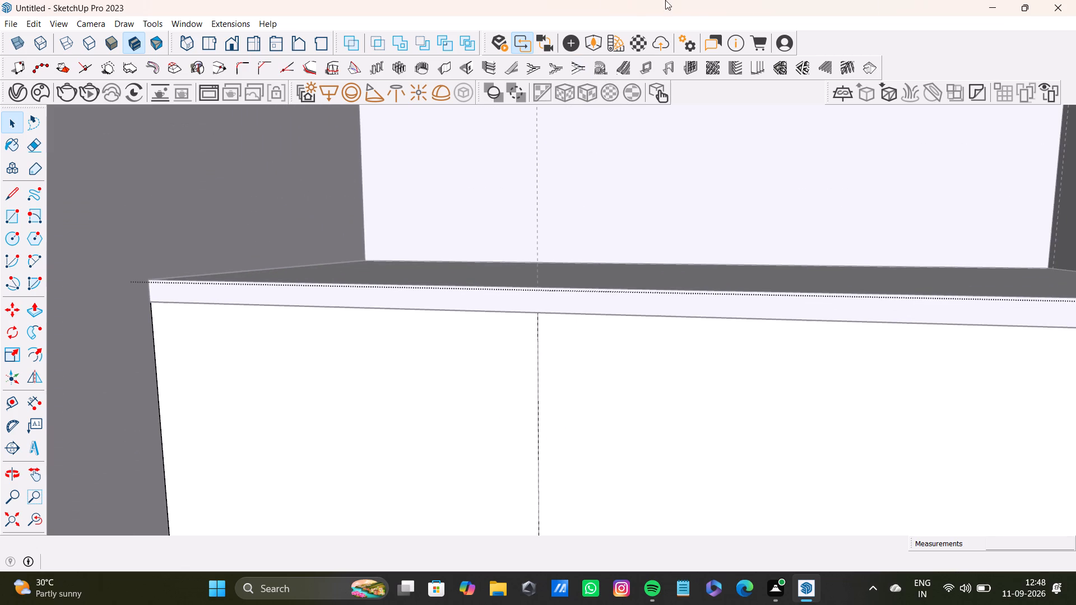
# Push/Pull the wider face of the cabinet front slightly so it is offset from the narrower one beside it.
pyautogui.click(542, 408)
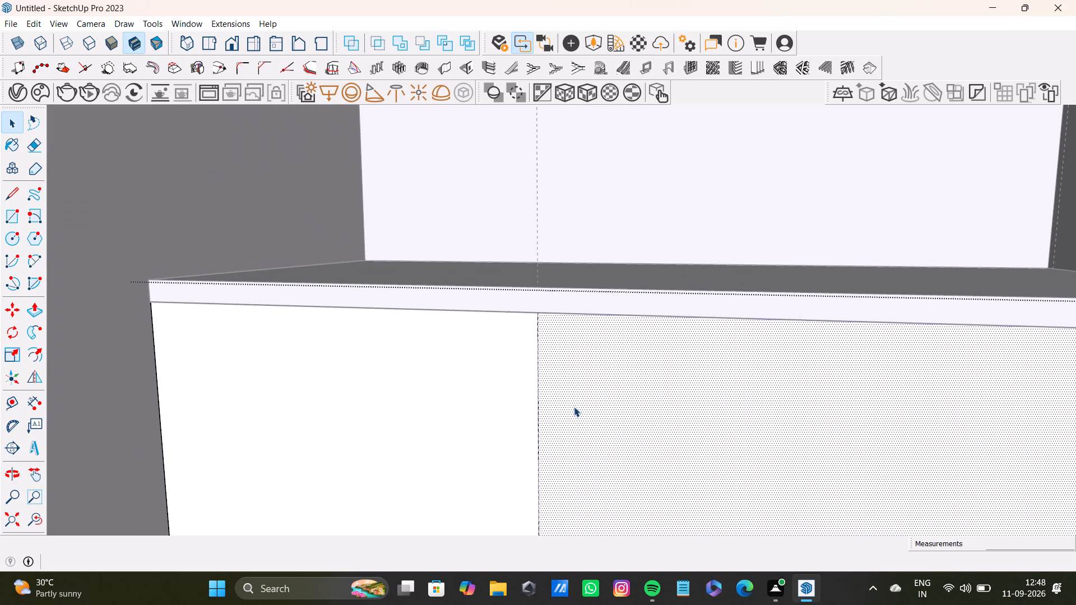
pyautogui.press('p')
pyautogui.moveTo(593, 407); pyautogui.dragTo(604, 414)
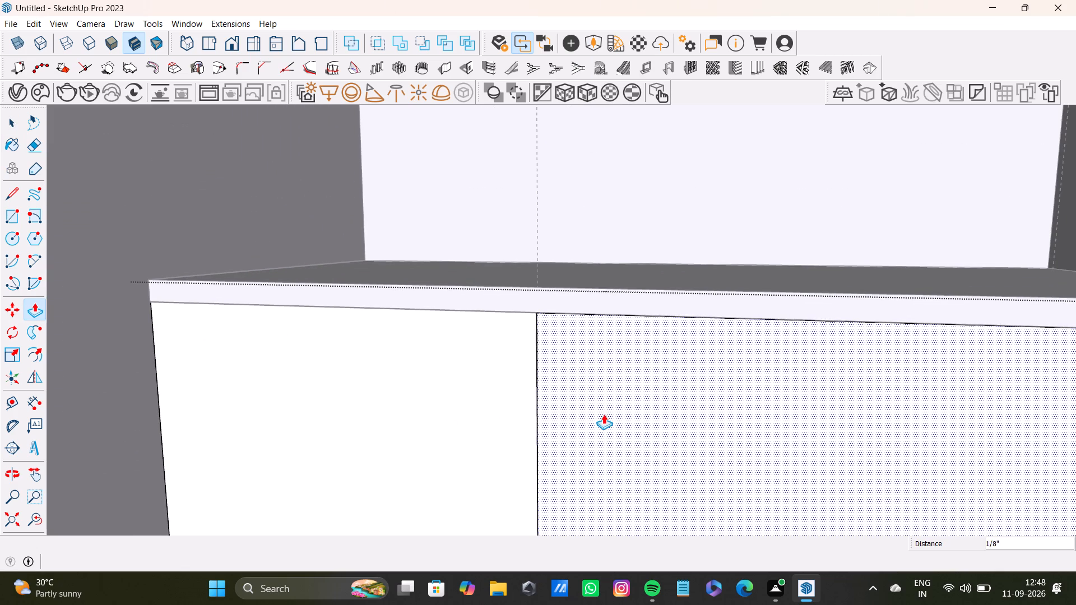
pyautogui.moveTo(604, 414); pyautogui.dragTo(606, 412)
pyautogui.press('space')
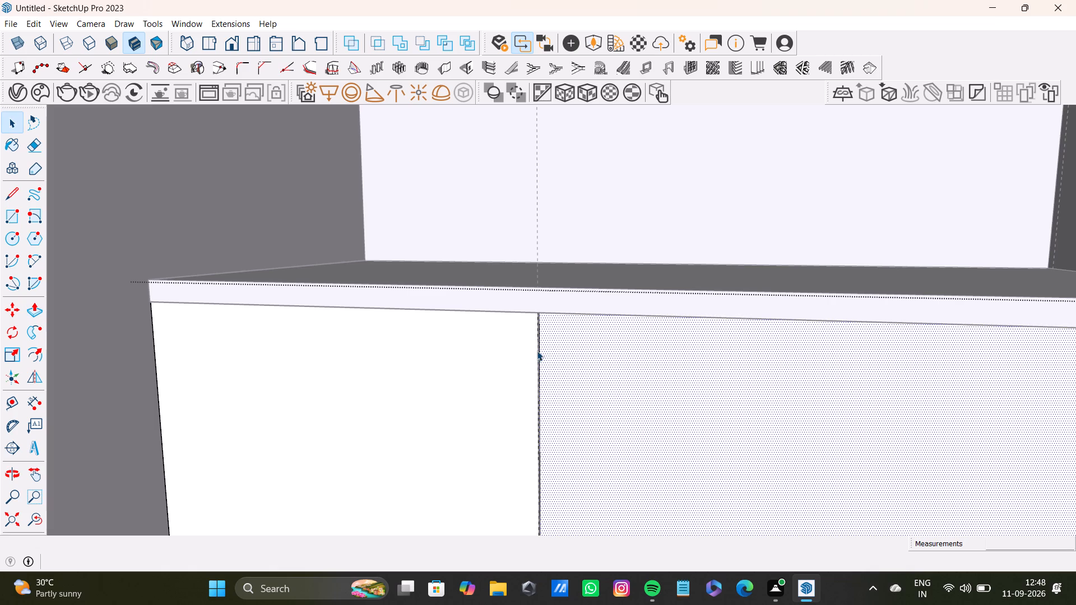
pyautogui.click(567, 305)
# Pull the countertop's front edge face outward so the countertop overhangs the cabinet front.
pyautogui.scroll(-5, 380, 296)
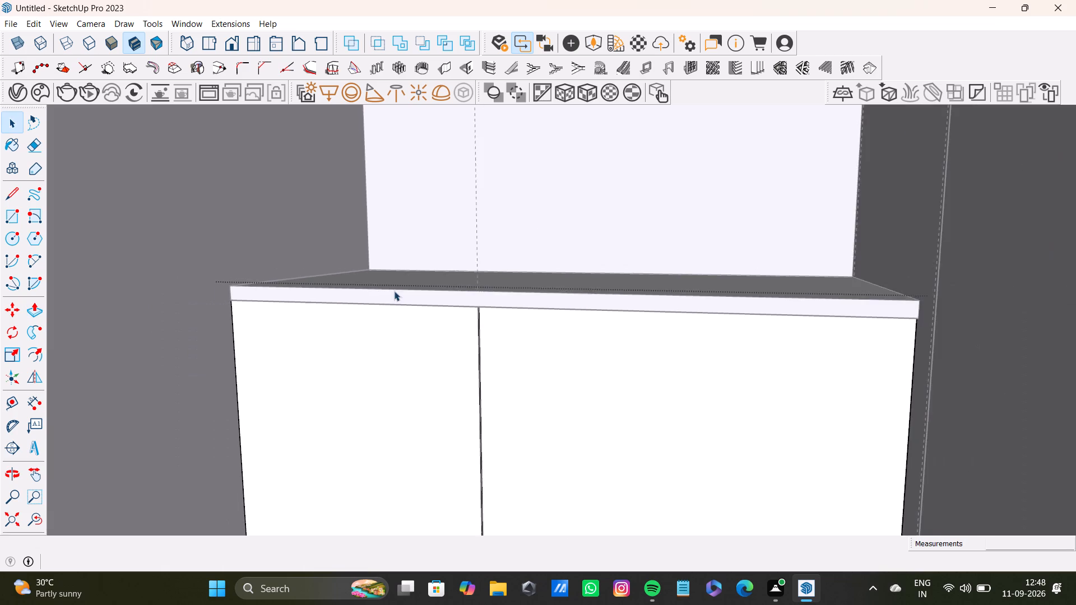
pyautogui.scroll(-3, 394, 291)
pyautogui.scroll(1, 396, 286)
pyautogui.moveTo(396, 286); pyautogui.dragTo(523, 557, button='middle')
pyautogui.click(30, 519)
pyautogui.click(13, 518)
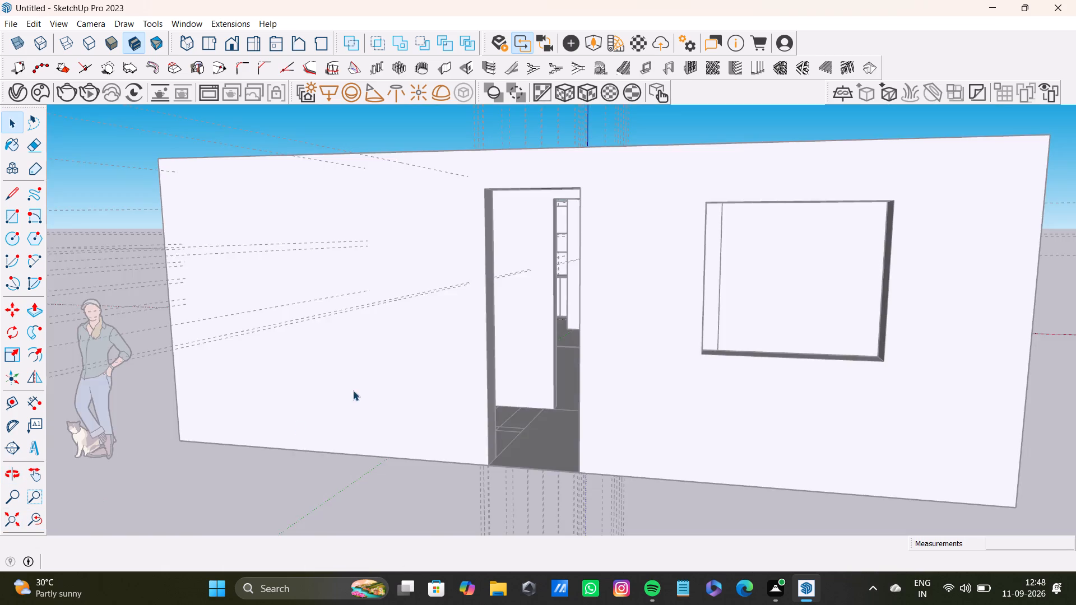
pyautogui.moveTo(425, 351); pyautogui.dragTo(584, 533, button='middle')
pyautogui.moveTo(476, 210); pyautogui.dragTo(503, 604, button='middle')
pyautogui.click(378, 121)
pyautogui.scroll(3, 370, 199)
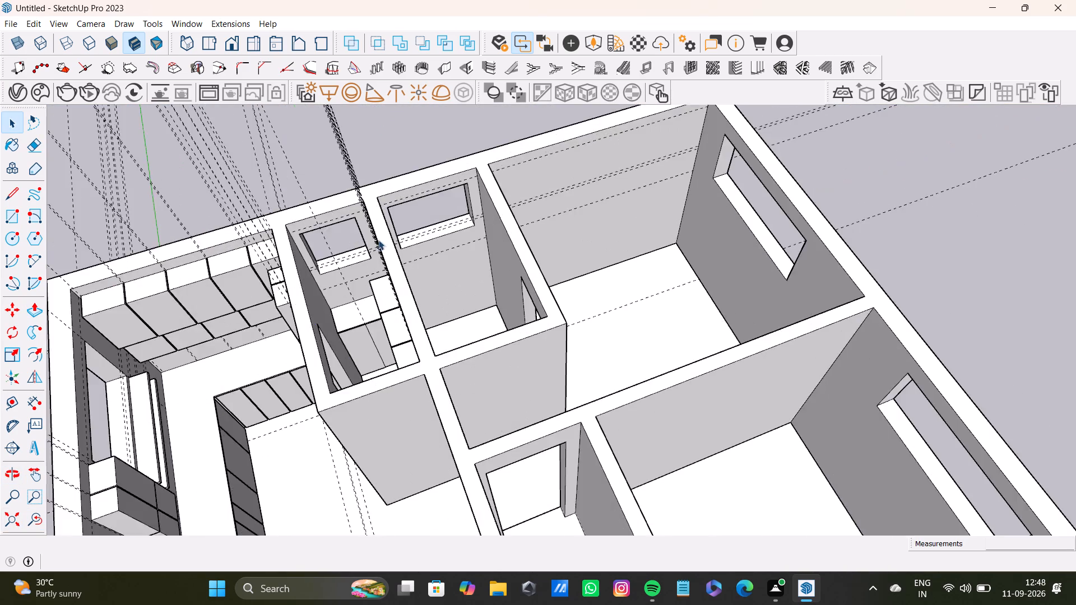
pyautogui.scroll(10, 378, 240)
pyautogui.moveTo(340, 331); pyautogui.dragTo(634, 282, button='middle')
pyautogui.scroll(6, 166, 282)
pyautogui.moveTo(314, 357); pyautogui.dragTo(351, 272, button='middle')
pyautogui.scroll(6, 399, 358)
pyautogui.keyDown('shift'); pyautogui.moveTo(347, 236); pyautogui.dragTo(382, 342, button='middle'); pyautogui.keyUp('shift')
pyautogui.scroll(3, 377, 302)
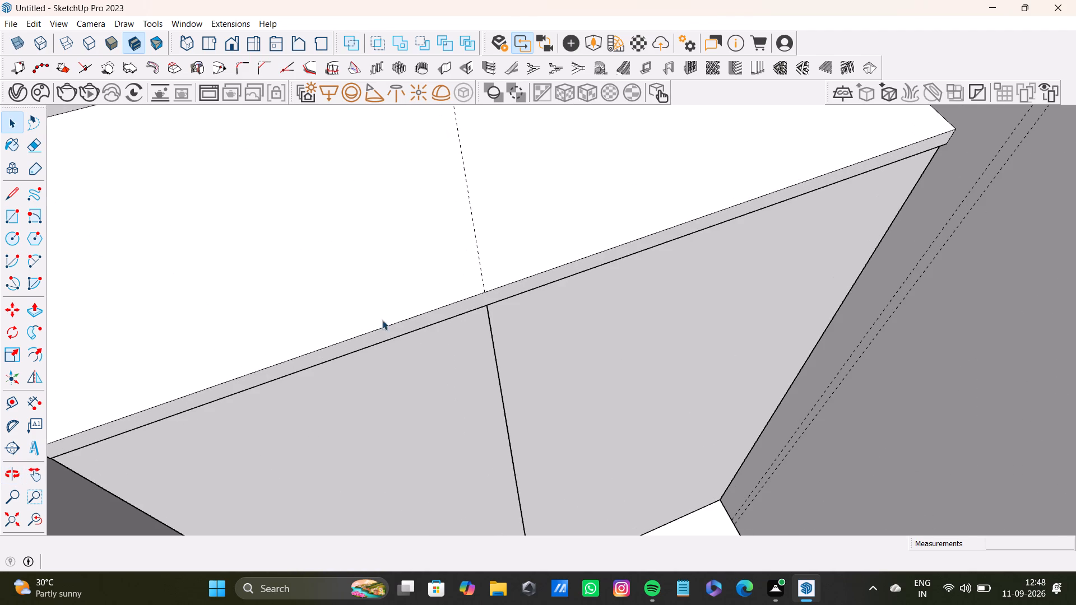
pyautogui.click(391, 331)
pyautogui.press('p')
pyautogui.moveTo(391, 331); pyautogui.dragTo(399, 333)
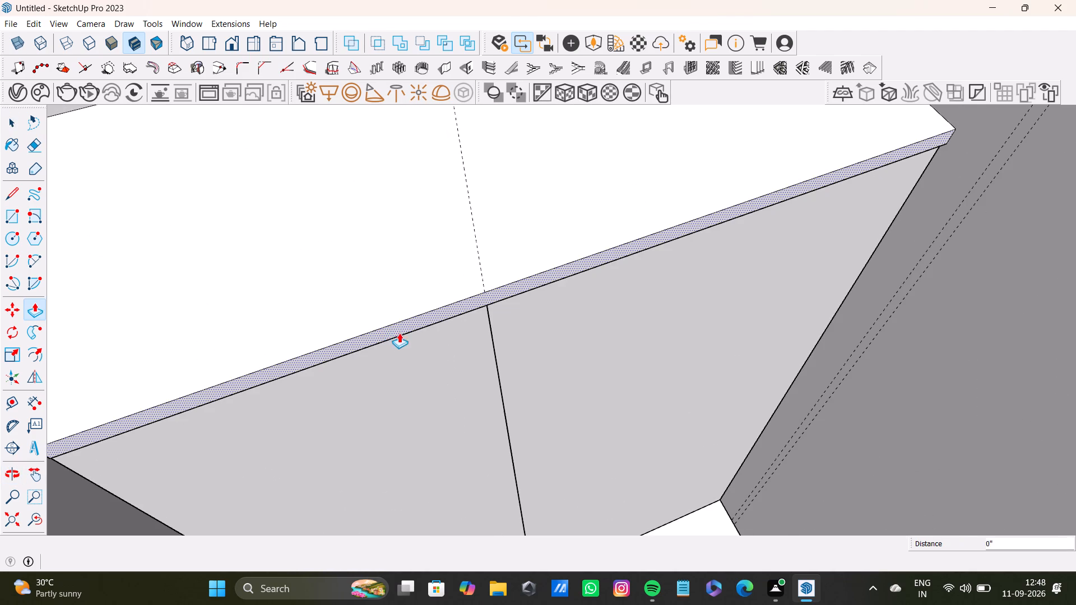
pyautogui.moveTo(399, 333); pyautogui.dragTo(406, 350)
pyautogui.press('space')
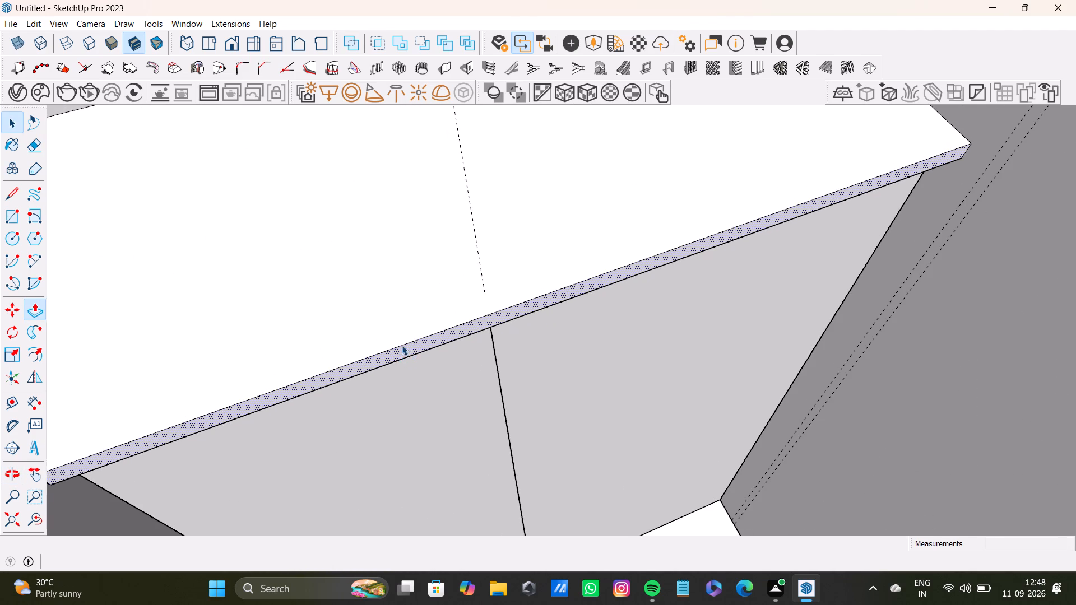
# Place guides on the countertop's top face about 2 5/16" from its left side edge and about 2 9/16" from its right side edge.
pyautogui.scroll(-11, 402, 345)
pyautogui.keyDown('shift'); pyautogui.moveTo(402, 344); pyautogui.dragTo(447, 426, button='middle'); pyautogui.keyUp('shift')
pyautogui.keyDown('shift'); pyautogui.scroll(1, 402, 344); pyautogui.keyUp('shift')
pyautogui.keyDown('shift'); pyautogui.scroll(-1, 447, 426); pyautogui.keyUp('shift')
pyautogui.moveTo(459, 424); pyautogui.dragTo(396, 446, button='middle')
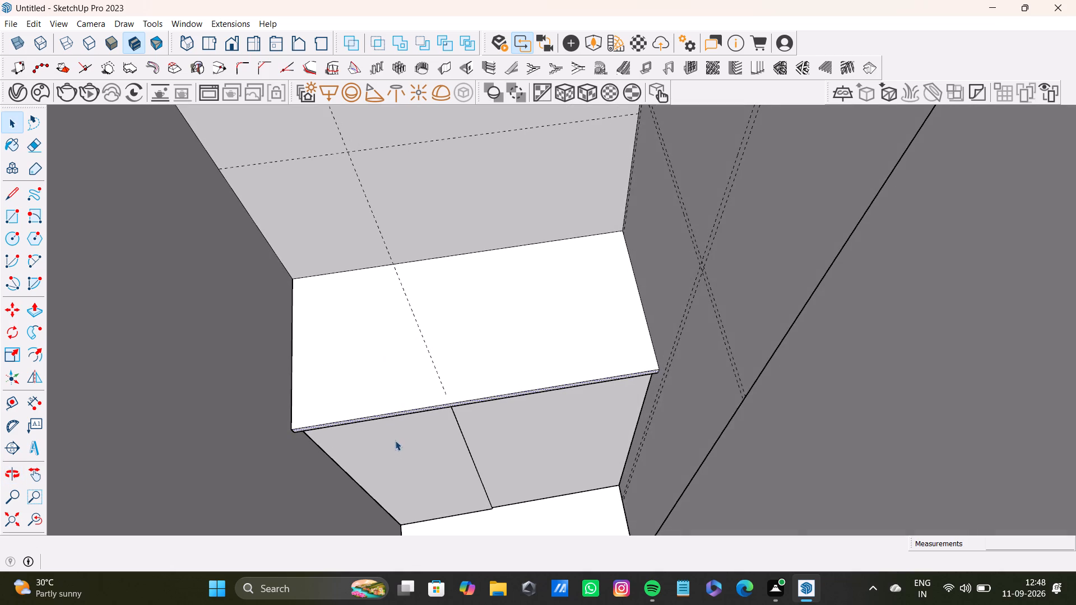
pyautogui.press('t')
pyautogui.scroll(3, 265, 385)
pyautogui.moveTo(300, 408); pyautogui.dragTo(320, 411)
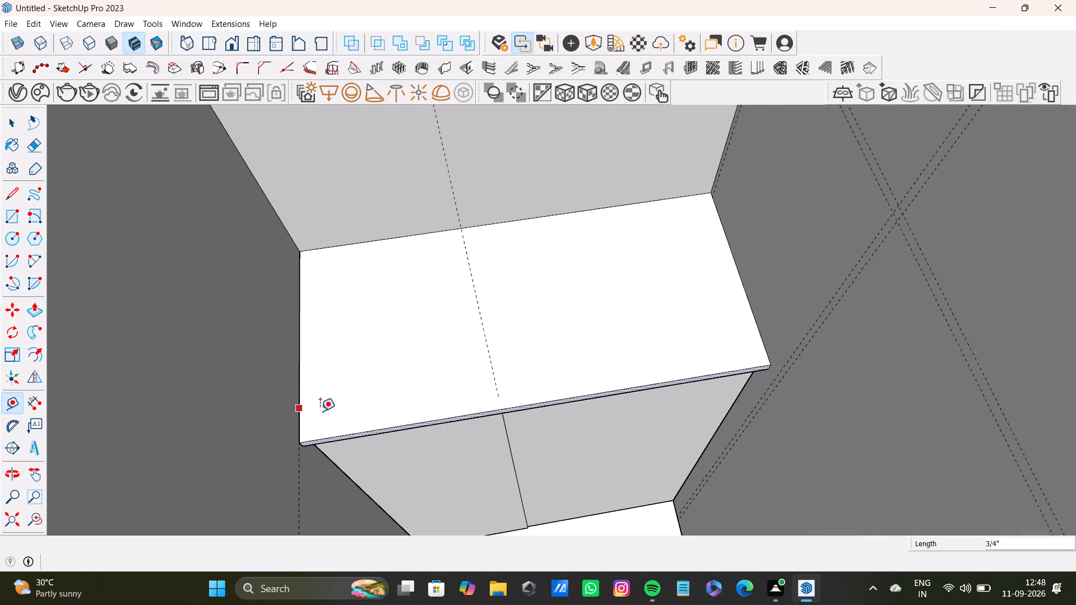
pyautogui.moveTo(320, 411); pyautogui.dragTo(306, 409)
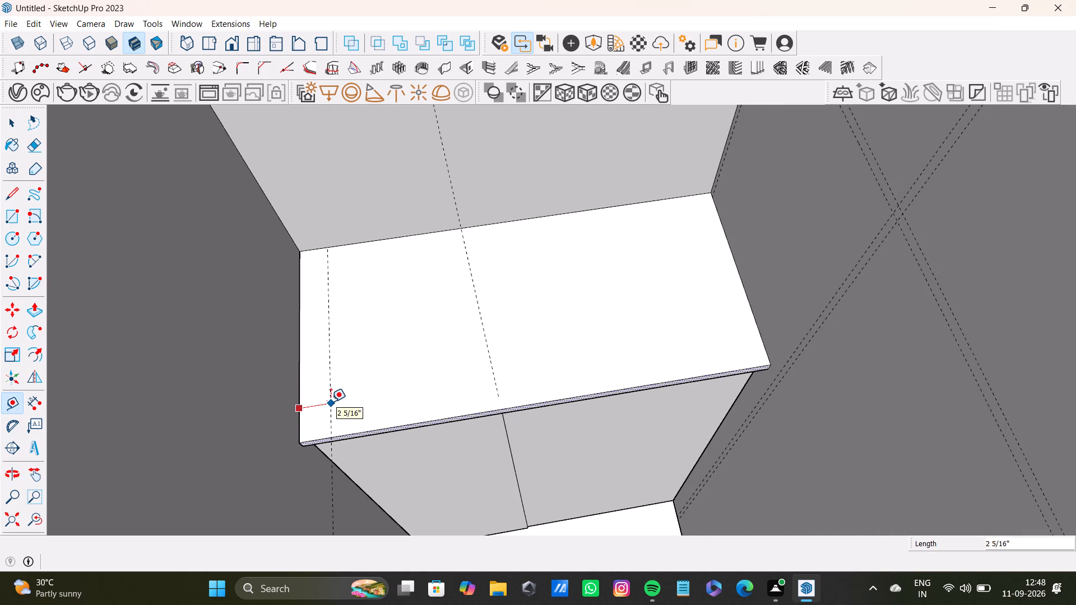
pyautogui.click(331, 402)
pyautogui.click(759, 337)
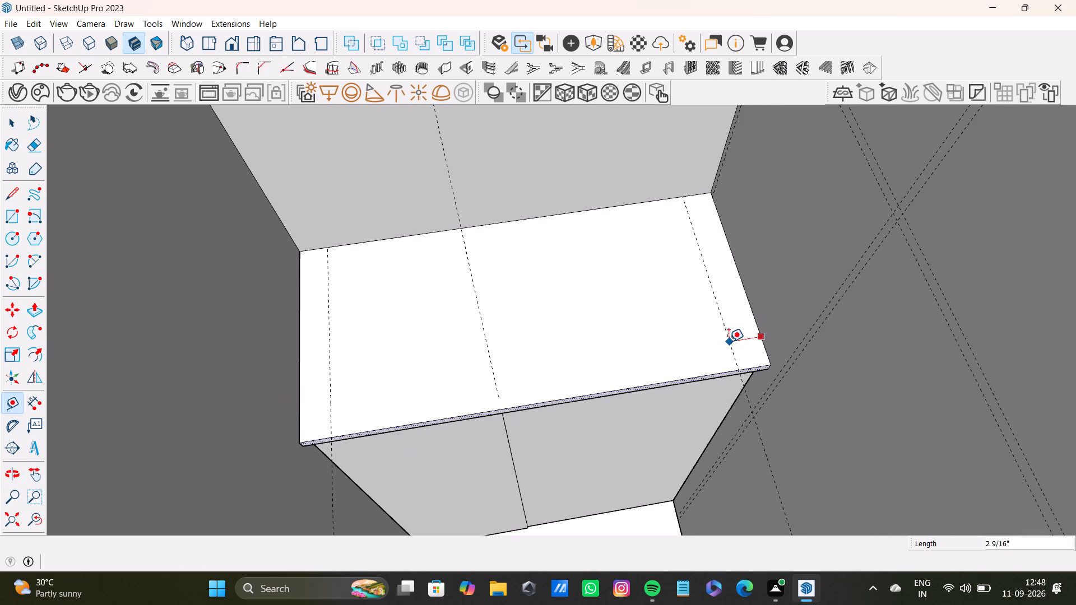
pyautogui.click(729, 342)
# Delete the old dashed guide that runs down the window wall and across the middle of the countertop.
pyautogui.scroll(-8, 358, 375)
pyautogui.moveTo(400, 394); pyautogui.dragTo(398, 387, button='middle')
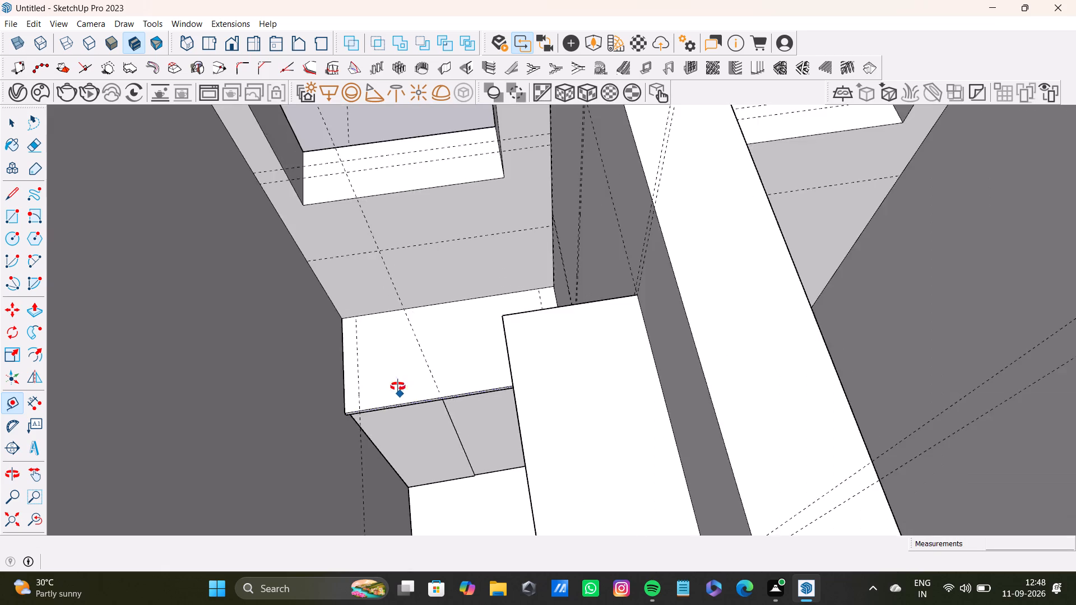
pyautogui.moveTo(398, 387); pyautogui.dragTo(450, 342, button='middle')
pyautogui.scroll(3, 420, 348)
pyautogui.press('space')
pyautogui.click(436, 359)
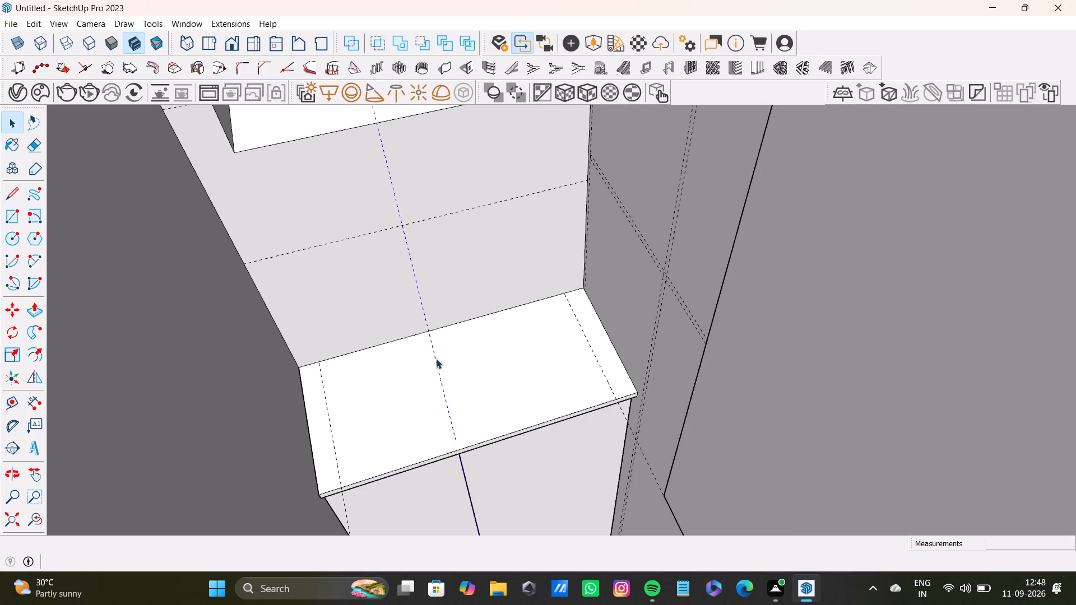
pyautogui.press('Delete')
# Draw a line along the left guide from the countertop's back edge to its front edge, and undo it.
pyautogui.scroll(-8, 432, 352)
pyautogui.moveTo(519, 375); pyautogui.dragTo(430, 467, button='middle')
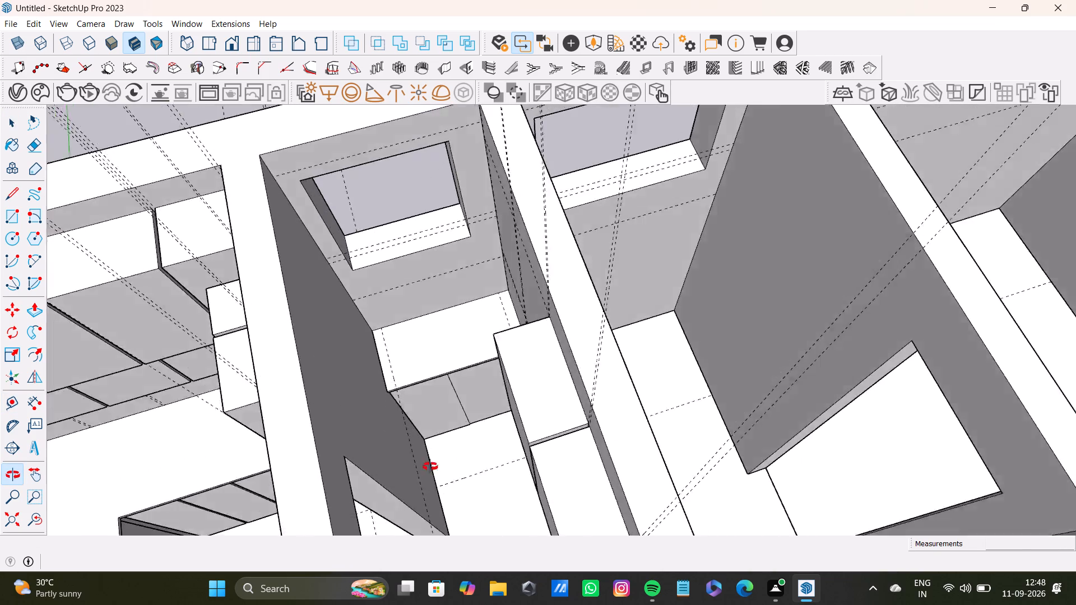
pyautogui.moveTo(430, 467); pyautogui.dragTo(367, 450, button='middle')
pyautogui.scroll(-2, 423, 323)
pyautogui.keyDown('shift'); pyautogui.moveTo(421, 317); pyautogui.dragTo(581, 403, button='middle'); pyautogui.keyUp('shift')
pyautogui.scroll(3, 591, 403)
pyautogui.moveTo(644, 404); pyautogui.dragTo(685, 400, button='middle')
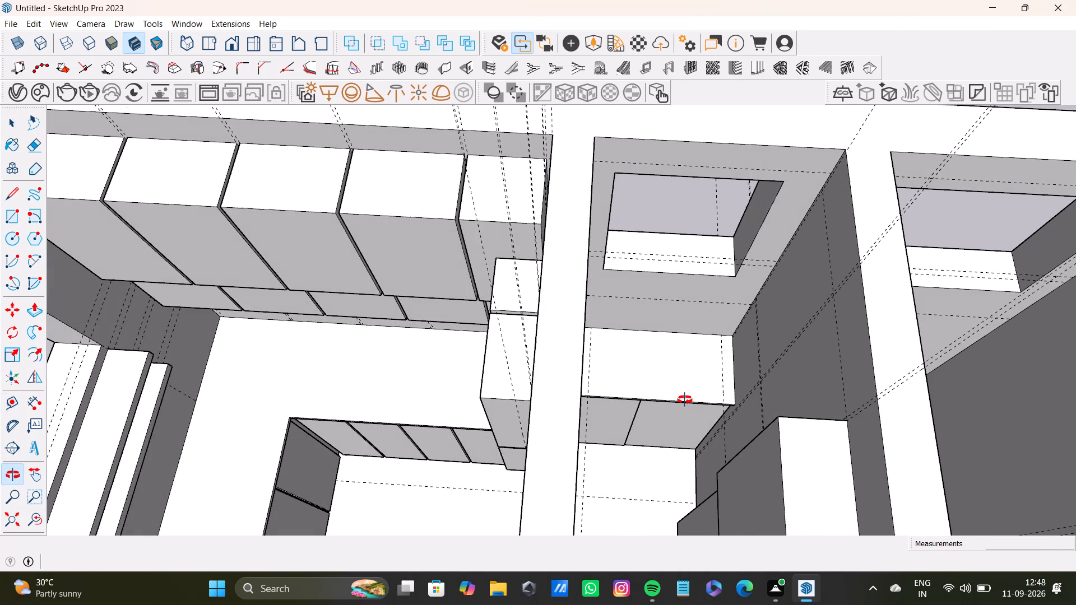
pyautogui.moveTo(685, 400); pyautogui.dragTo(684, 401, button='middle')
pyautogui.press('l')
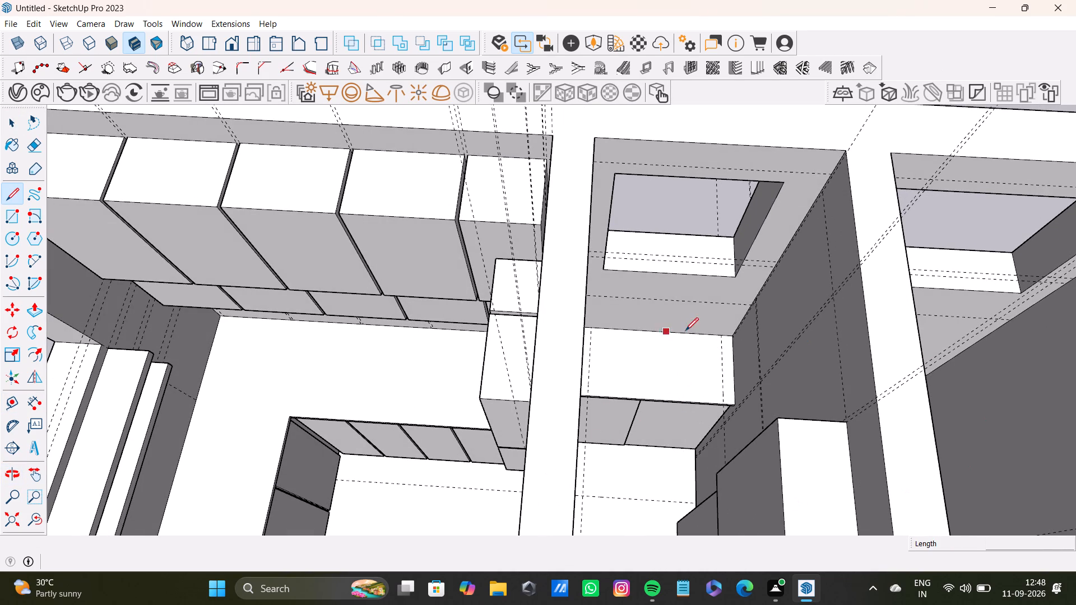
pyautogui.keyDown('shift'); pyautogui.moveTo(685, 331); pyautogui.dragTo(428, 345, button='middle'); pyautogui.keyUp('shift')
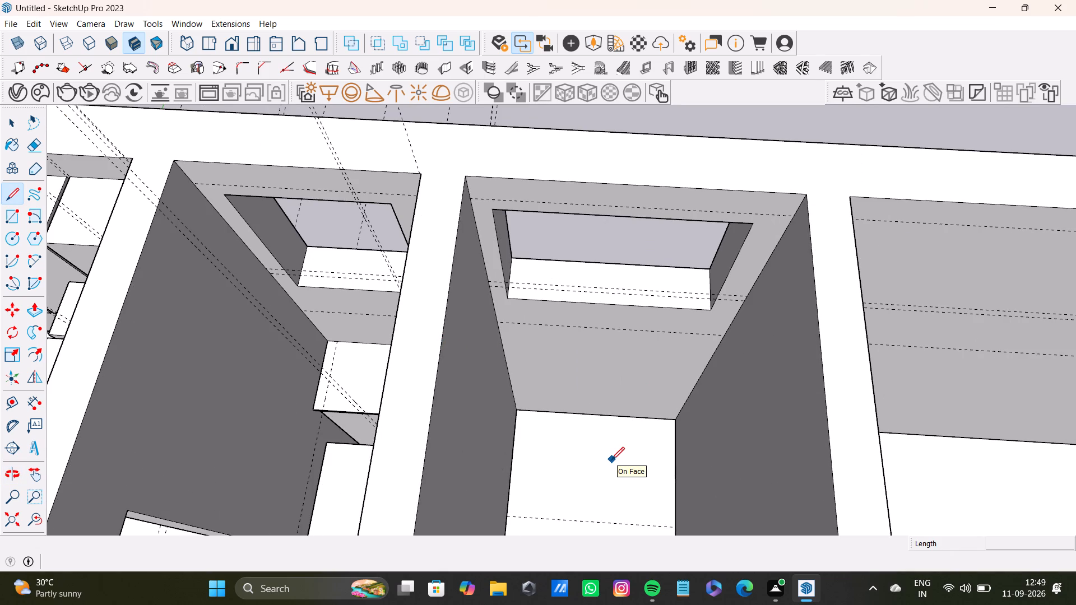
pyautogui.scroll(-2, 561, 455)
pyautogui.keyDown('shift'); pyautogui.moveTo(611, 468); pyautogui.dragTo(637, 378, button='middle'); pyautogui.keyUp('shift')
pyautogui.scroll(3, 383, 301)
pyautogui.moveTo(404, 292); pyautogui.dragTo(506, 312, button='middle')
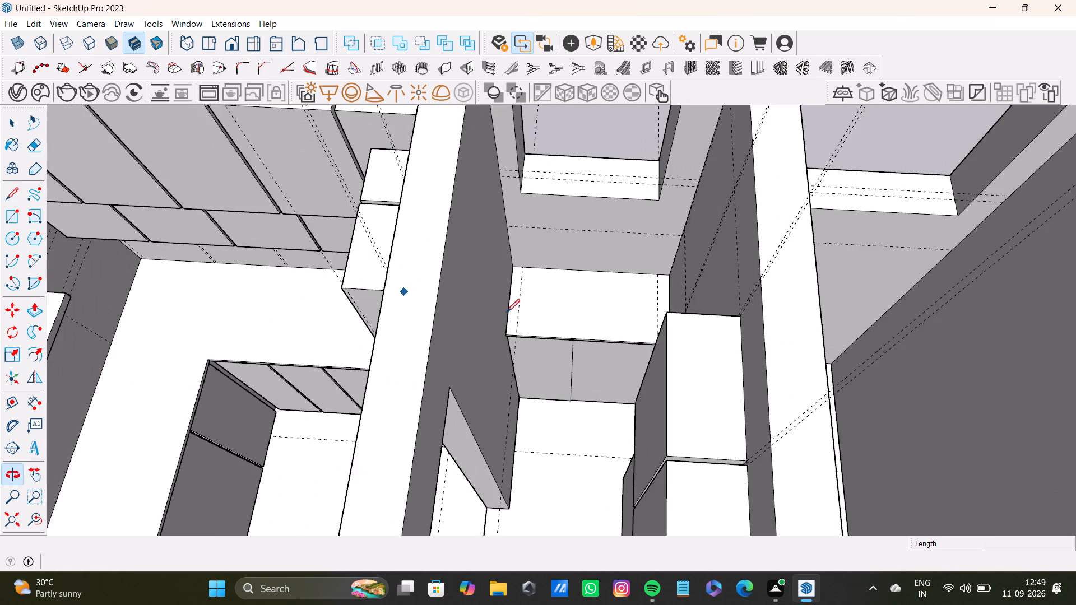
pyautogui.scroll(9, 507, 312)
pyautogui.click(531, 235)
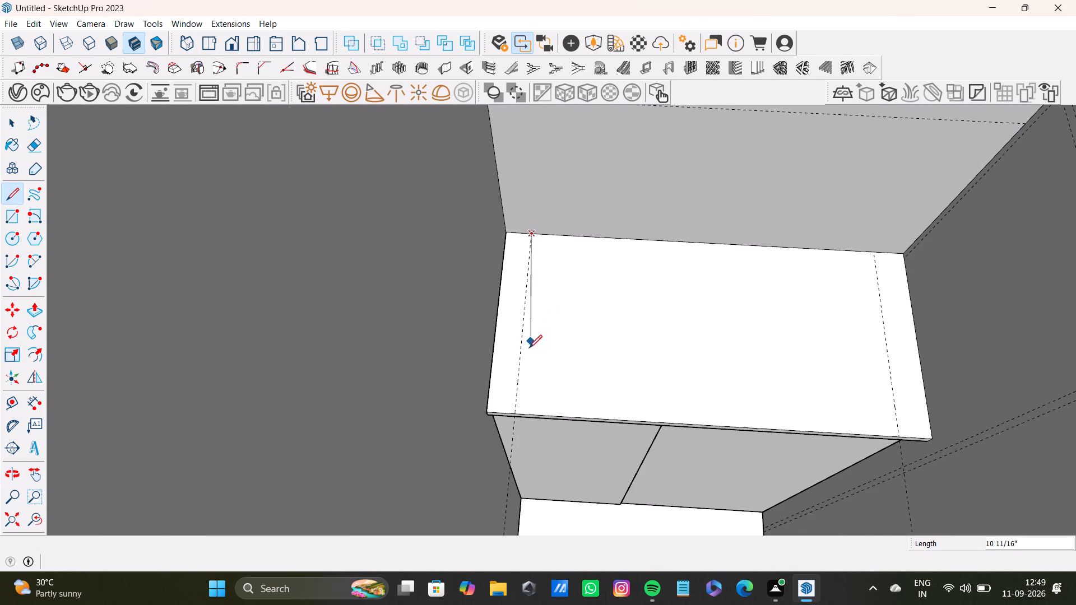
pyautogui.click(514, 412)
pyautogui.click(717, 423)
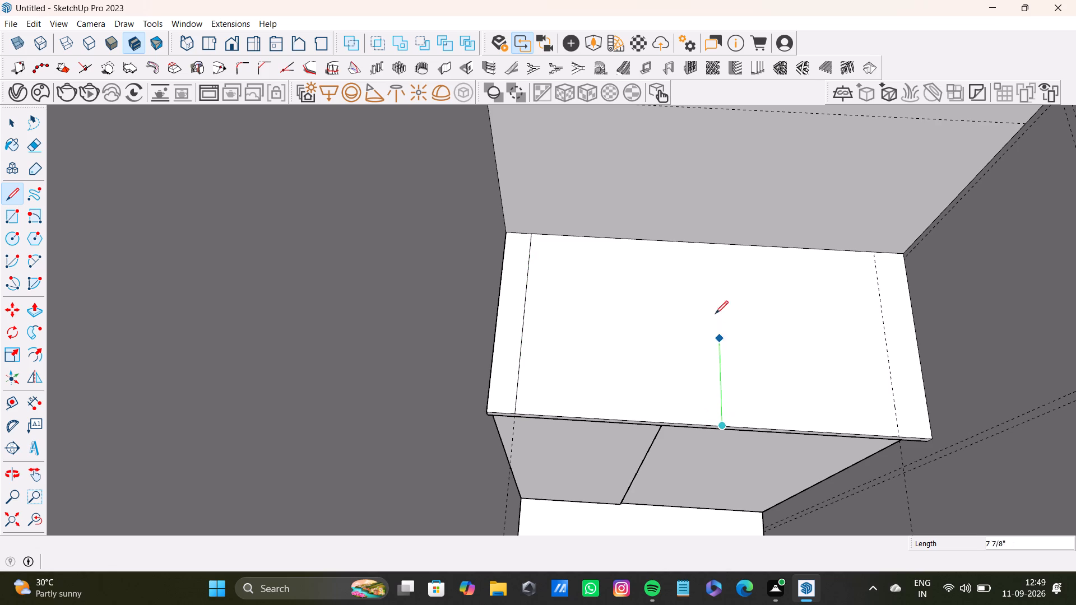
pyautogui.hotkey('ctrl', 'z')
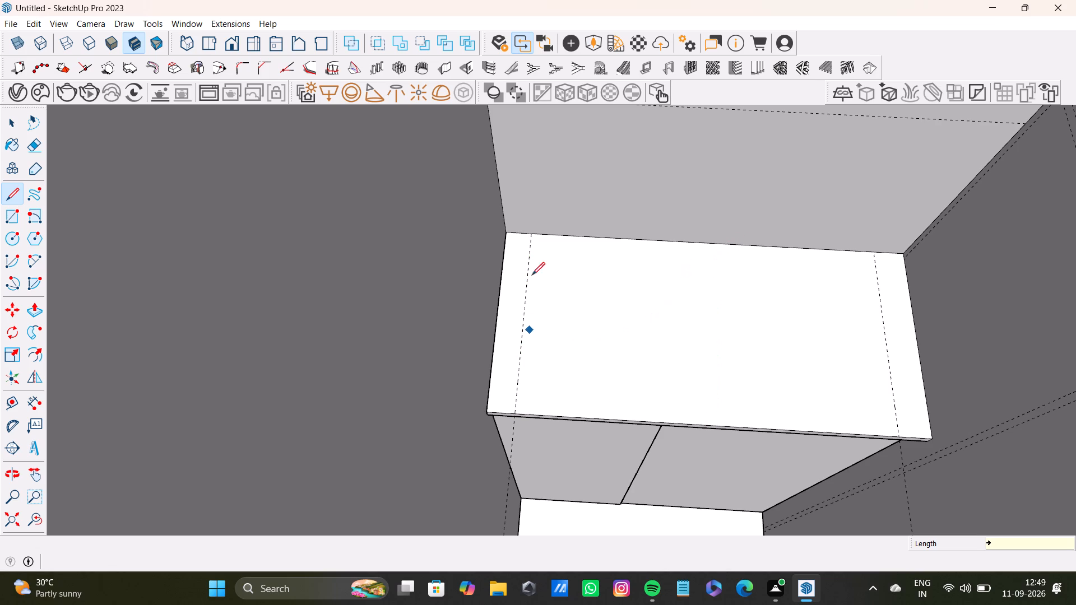
# Draw a rectangle about 1' 4 3/8" by 1' 4 7/8" on the countertop, from the left guide at the back edge to the front edge.
pyautogui.press('r')
pyautogui.click(532, 236)
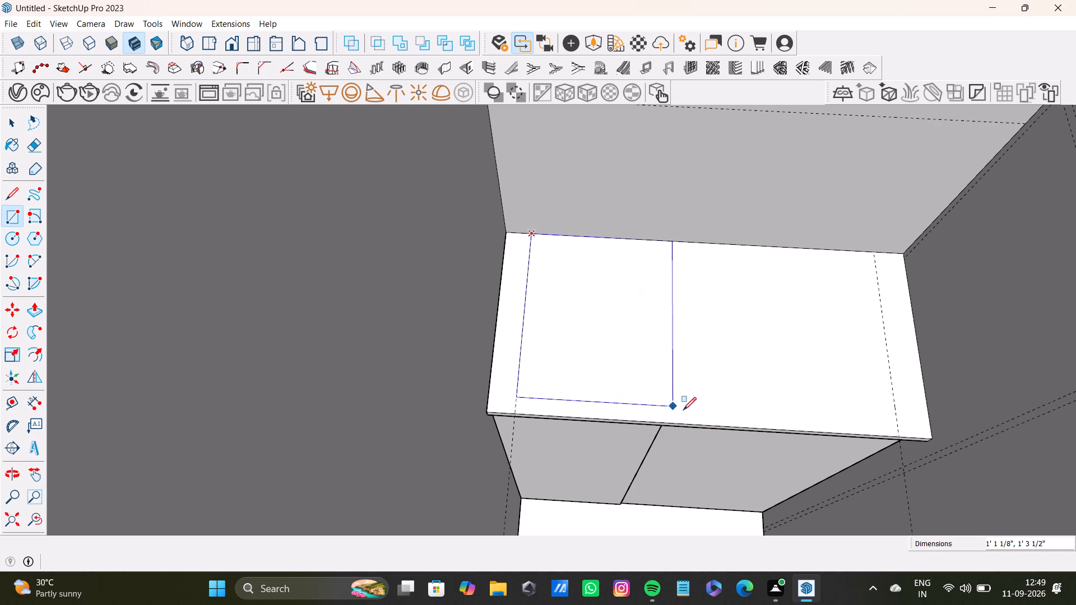
pyautogui.click(718, 425)
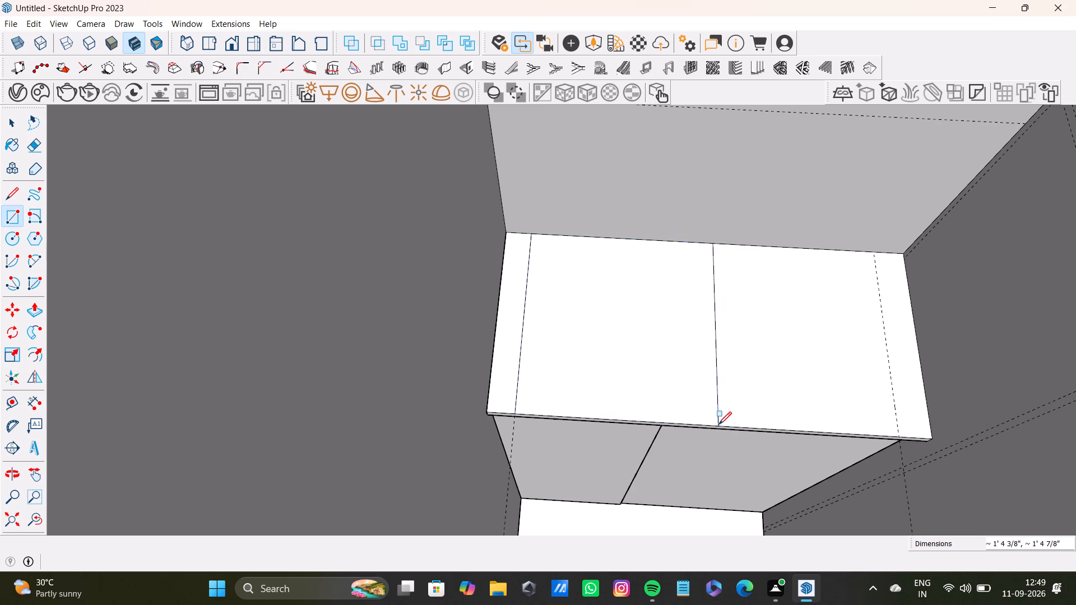
pyautogui.press('space')
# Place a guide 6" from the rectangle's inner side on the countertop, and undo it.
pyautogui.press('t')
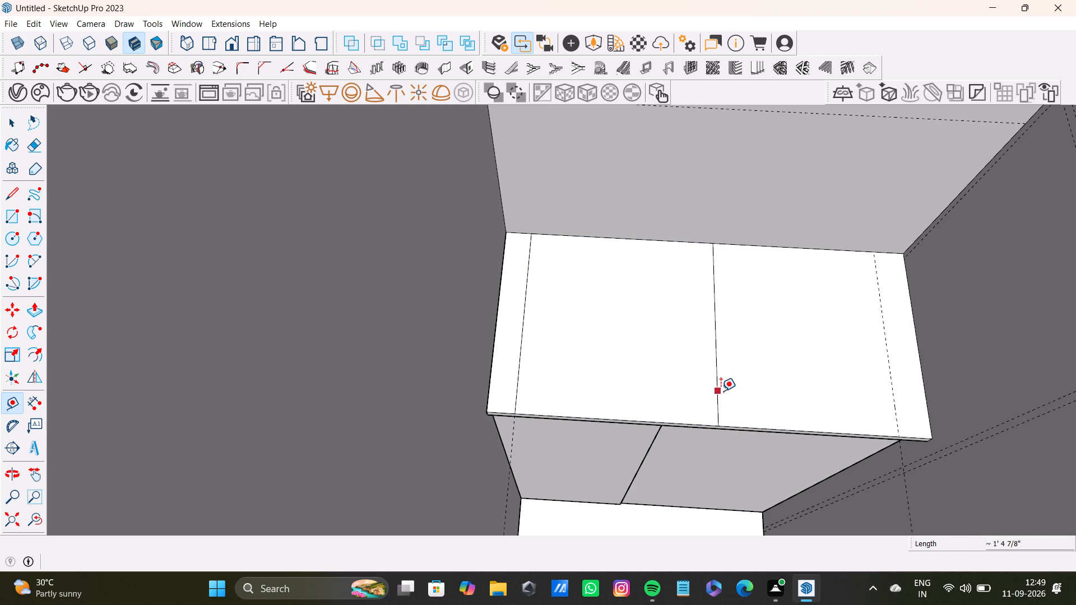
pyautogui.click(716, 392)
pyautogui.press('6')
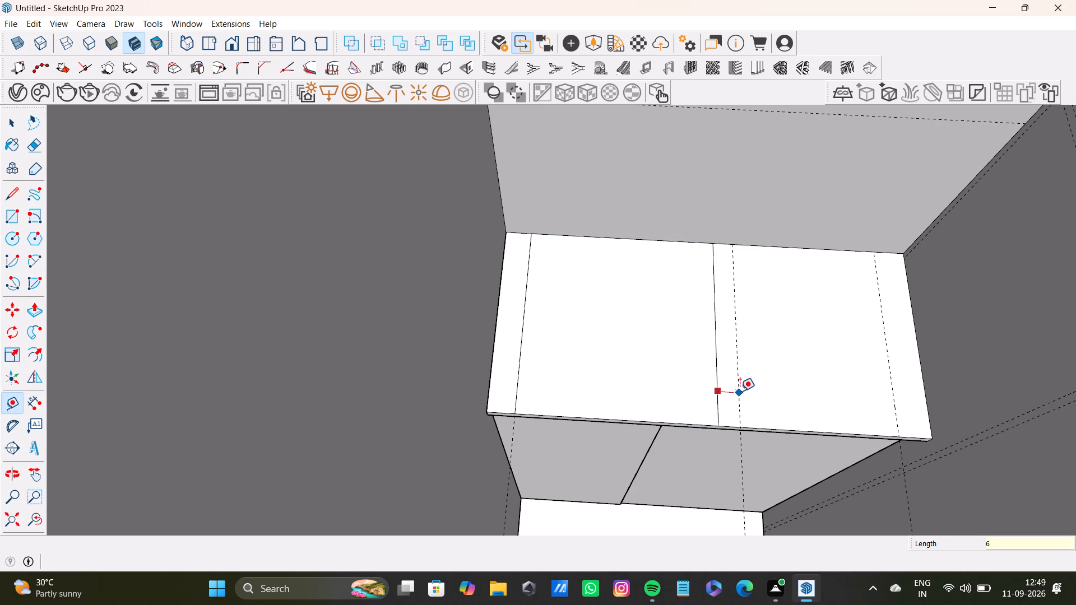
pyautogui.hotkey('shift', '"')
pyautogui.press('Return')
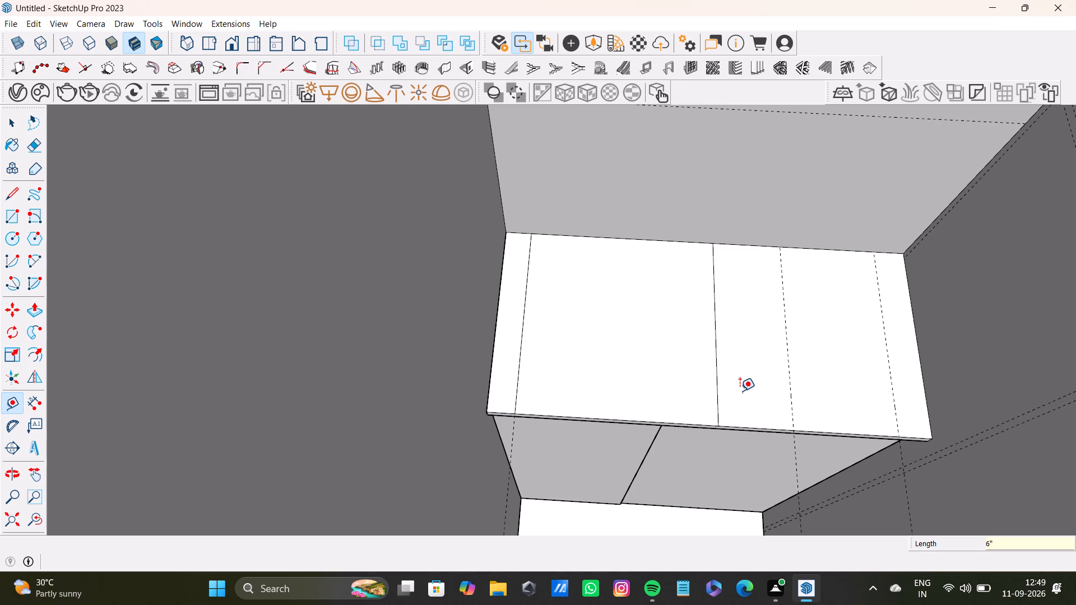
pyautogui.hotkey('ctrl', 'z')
# Place a guide 0.9" from the rectangle's inner side, toward the countertop's right end.
pyautogui.scroll(4, 734, 362)
pyautogui.click(709, 380)
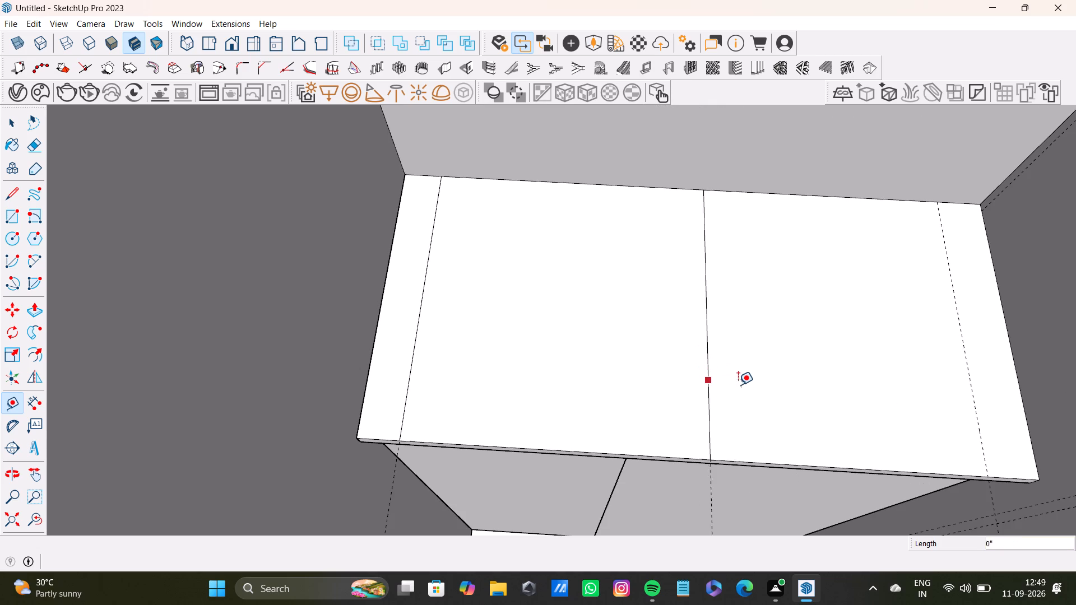
pyautogui.write('0.')
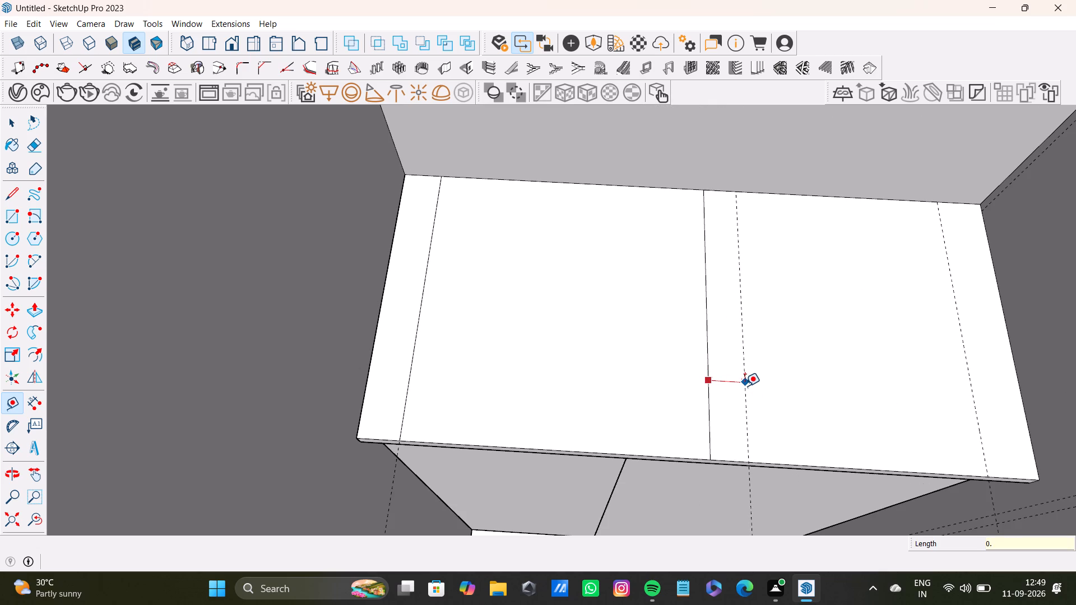
pyautogui.press('9')
pyautogui.press('Return')
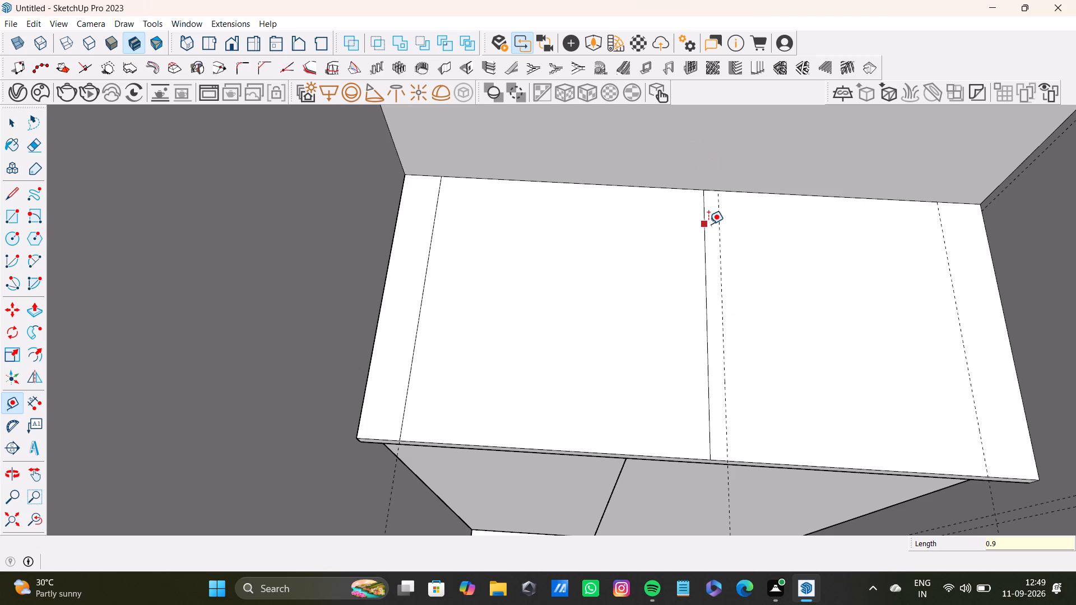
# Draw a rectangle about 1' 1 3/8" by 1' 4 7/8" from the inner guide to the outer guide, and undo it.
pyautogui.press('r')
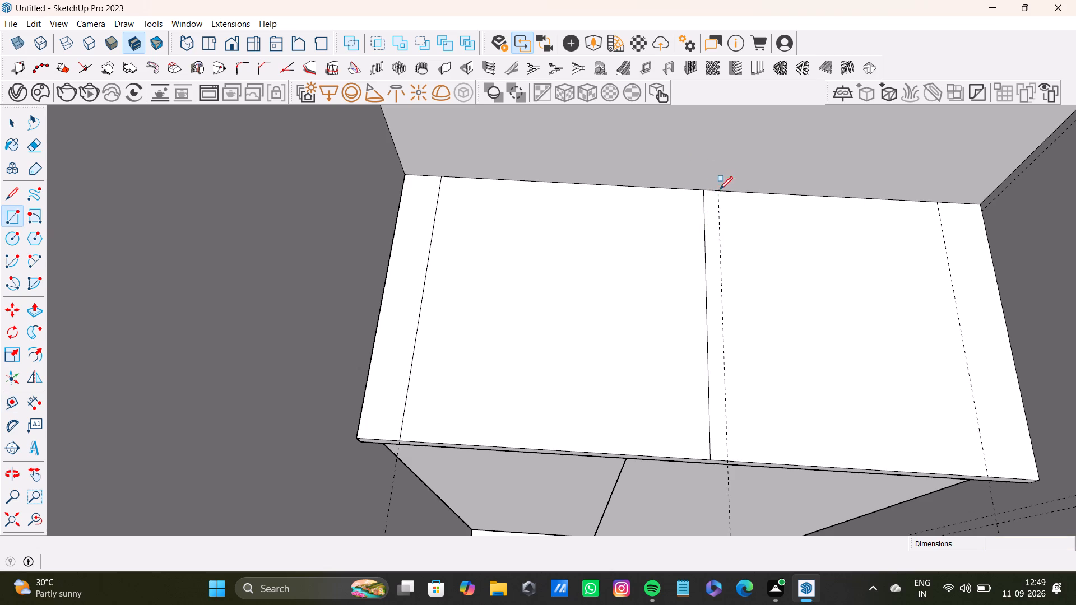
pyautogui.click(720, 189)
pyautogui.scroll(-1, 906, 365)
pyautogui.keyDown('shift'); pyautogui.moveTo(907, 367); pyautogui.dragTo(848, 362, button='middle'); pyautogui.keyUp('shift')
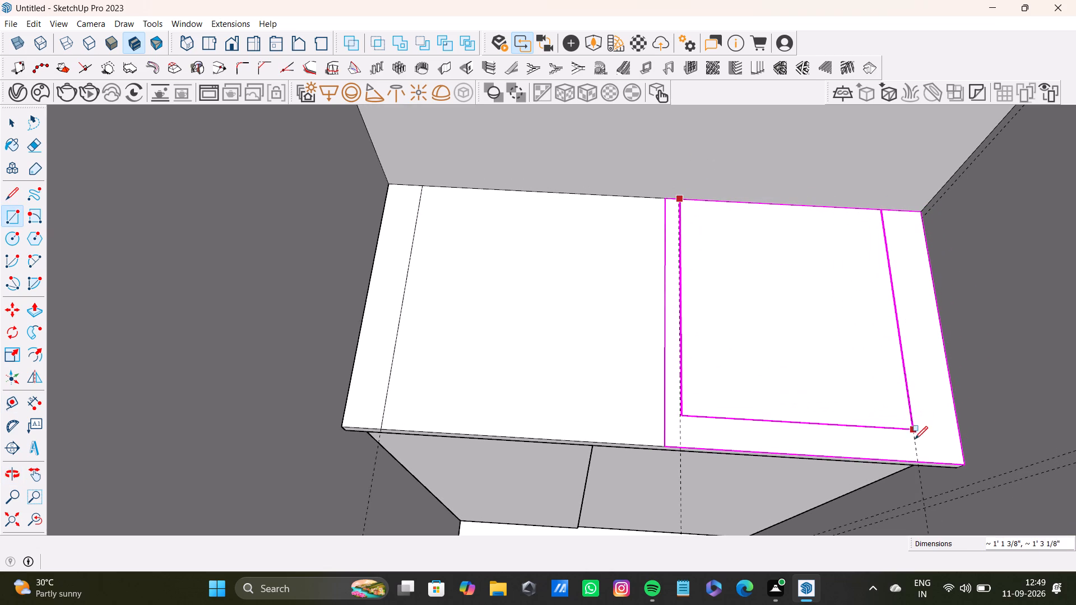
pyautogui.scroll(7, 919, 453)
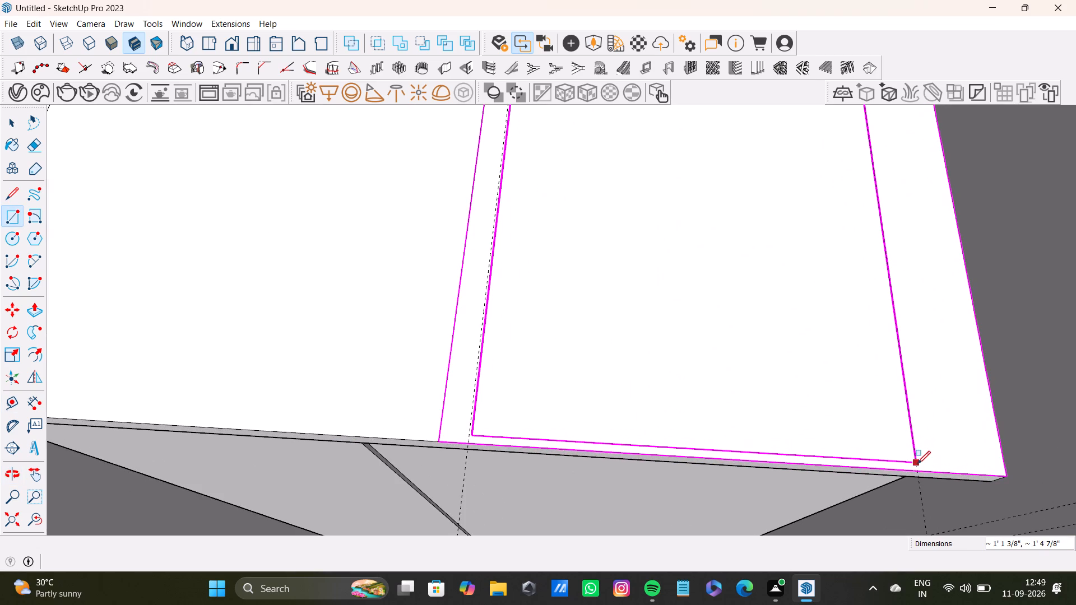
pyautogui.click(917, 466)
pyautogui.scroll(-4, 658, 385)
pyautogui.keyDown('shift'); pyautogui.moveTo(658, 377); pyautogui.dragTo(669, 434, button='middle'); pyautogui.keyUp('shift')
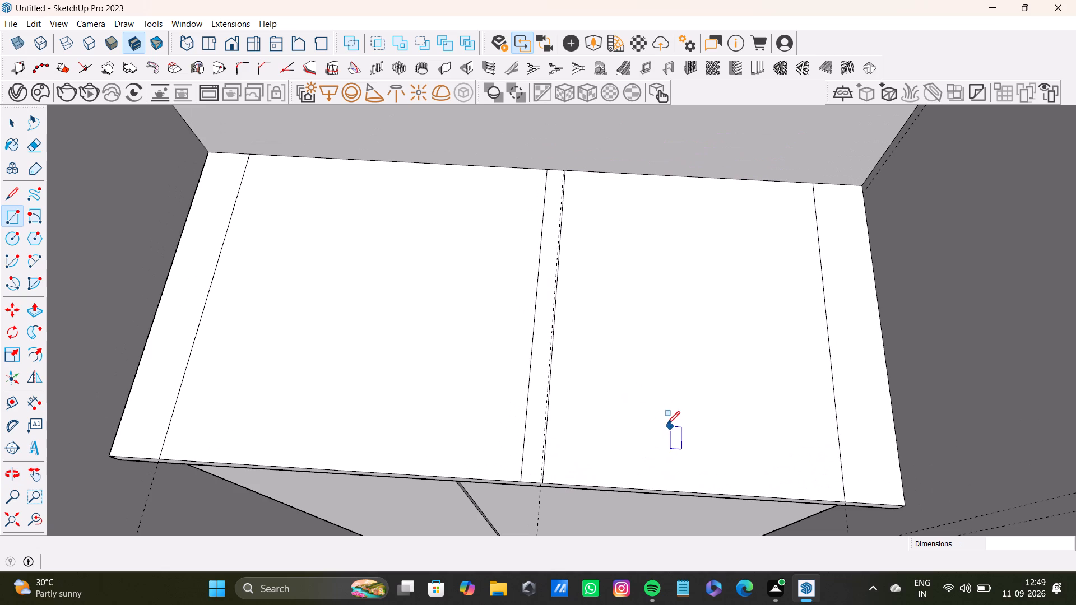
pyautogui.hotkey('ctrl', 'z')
# Draw a second rectangle about 1' 1 7/16" by 1' 4 7/8" between the two remaining guides, from the countertop's back edge to its front edge.
pyautogui.scroll(2, 557, 183)
pyautogui.click(564, 170)
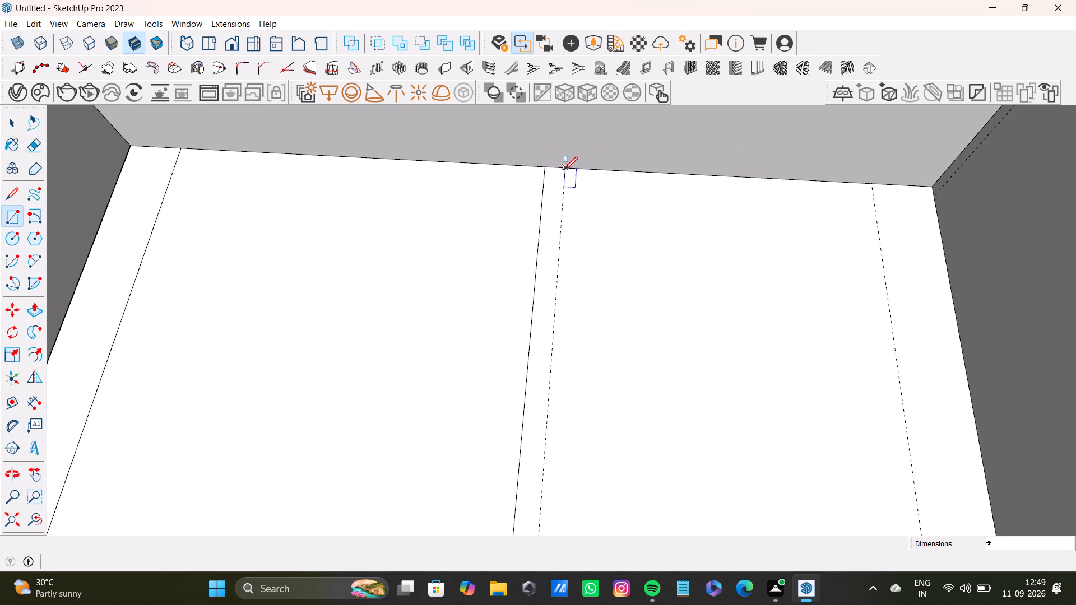
pyautogui.scroll(-4, 641, 365)
pyautogui.keyDown('shift'); pyautogui.moveTo(723, 417); pyautogui.dragTo(685, 278, button='middle'); pyautogui.keyUp('shift')
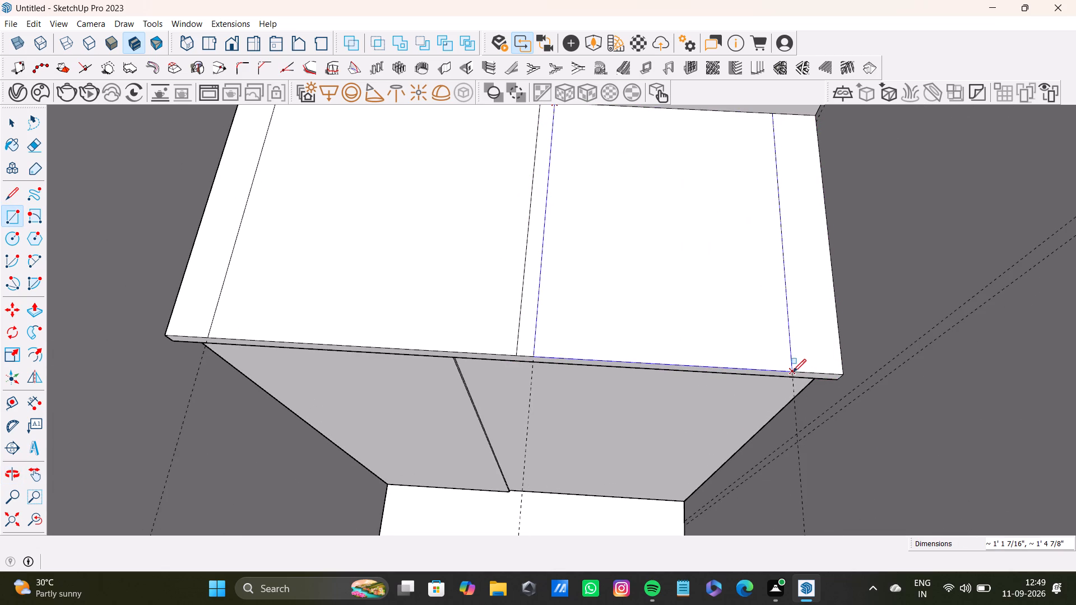
pyautogui.click(793, 372)
pyautogui.scroll(-4, 738, 372)
pyautogui.keyDown('shift'); pyautogui.moveTo(669, 332); pyautogui.dragTo(673, 418, button='middle'); pyautogui.keyUp('shift')
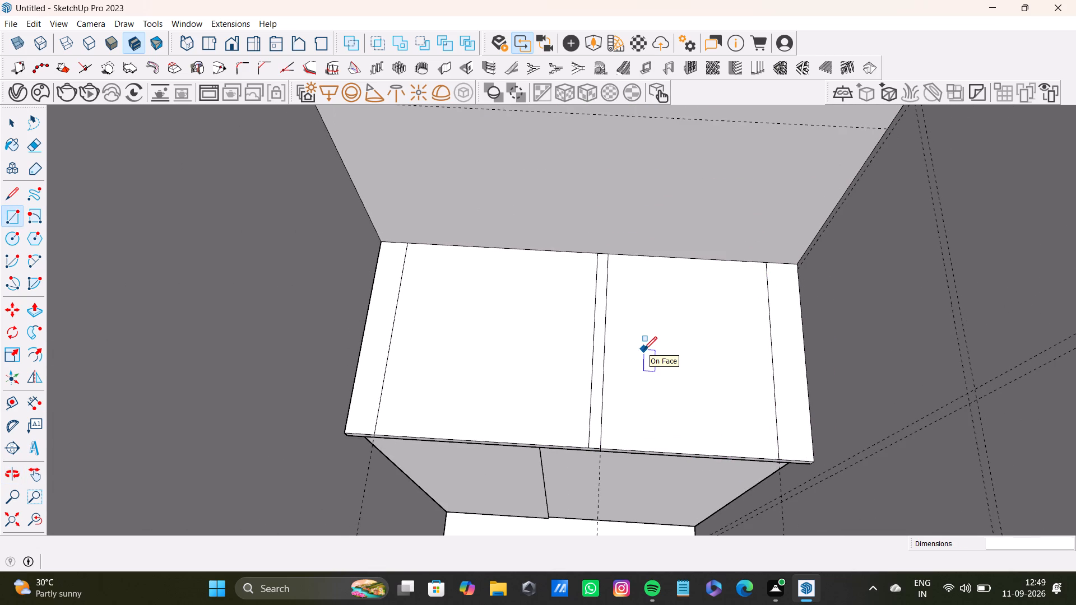
# Measure the countertop's depth from its back edge to its front edge within the second rectangle.
pyautogui.press('t')
pyautogui.click(664, 255)
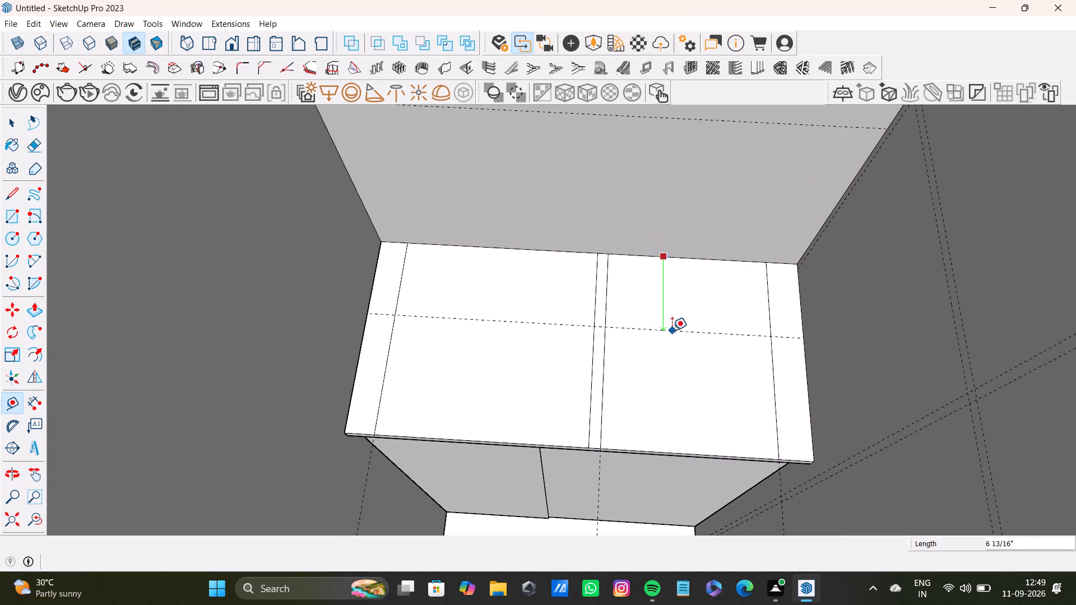
pyautogui.click(669, 451)
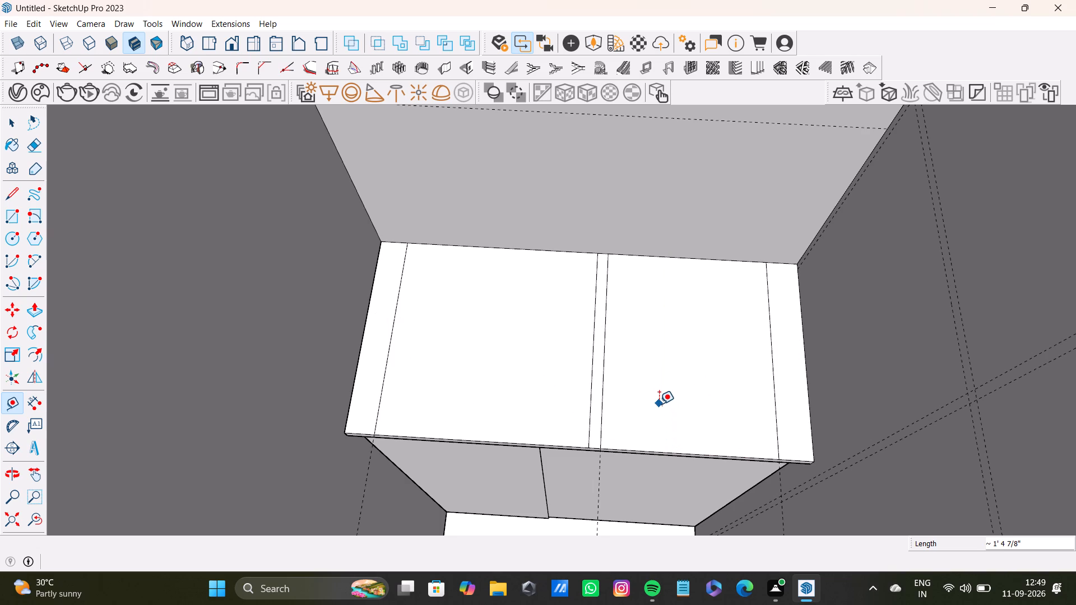
# Place a guide 4 1/2" from the second rectangle's inner side, running front to back across the countertop.
pyautogui.click(604, 367)
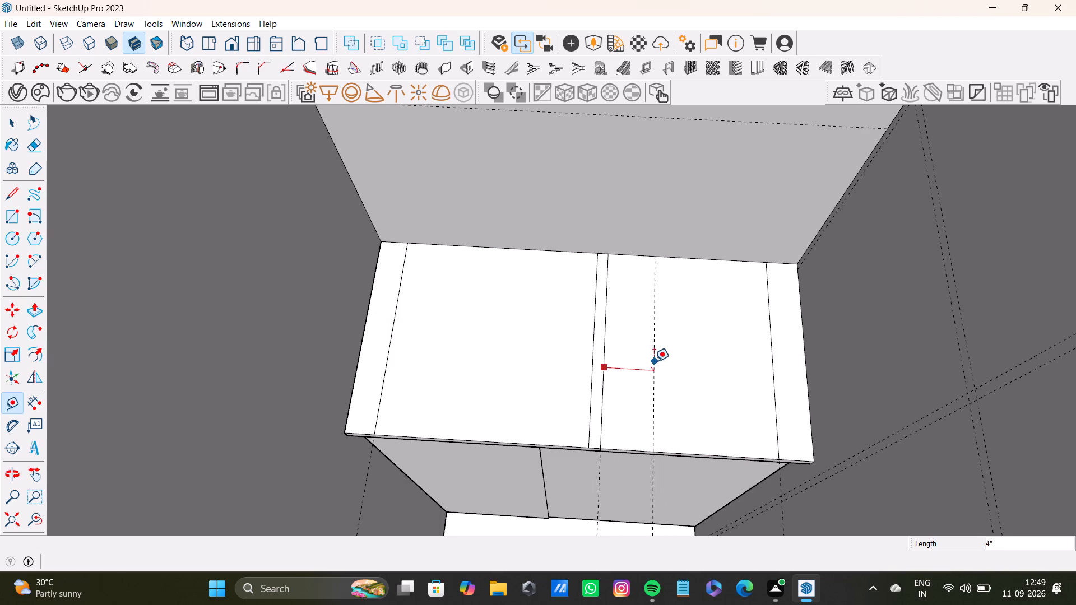
pyautogui.moveTo(657, 361); pyautogui.dragTo(673, 358, button='middle')
pyautogui.click(666, 352)
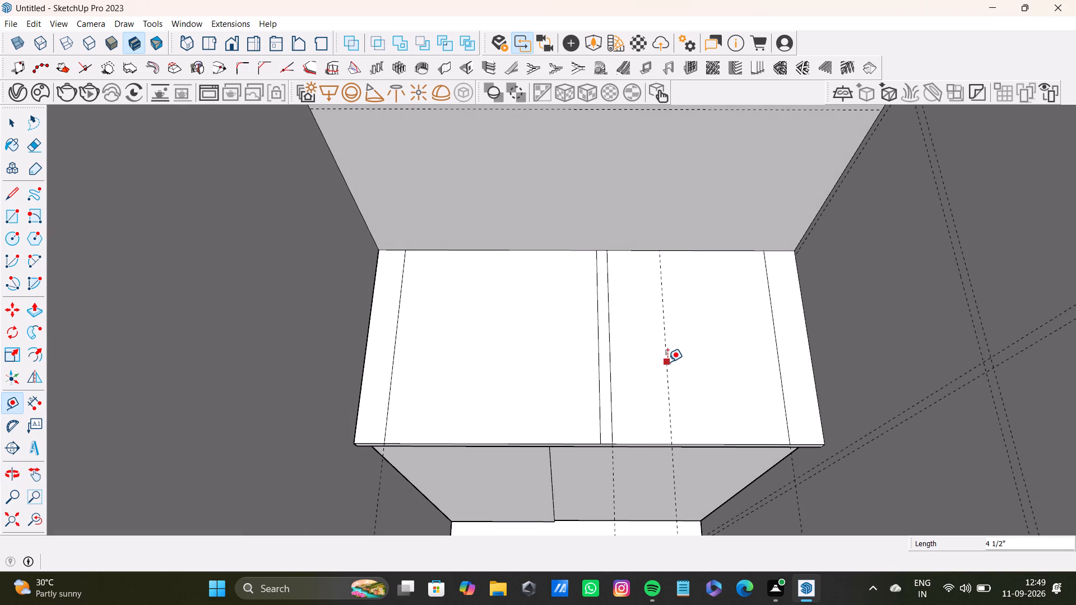
# Measure the distance from the new guide to the second rectangle's outer side.
pyautogui.click(667, 362)
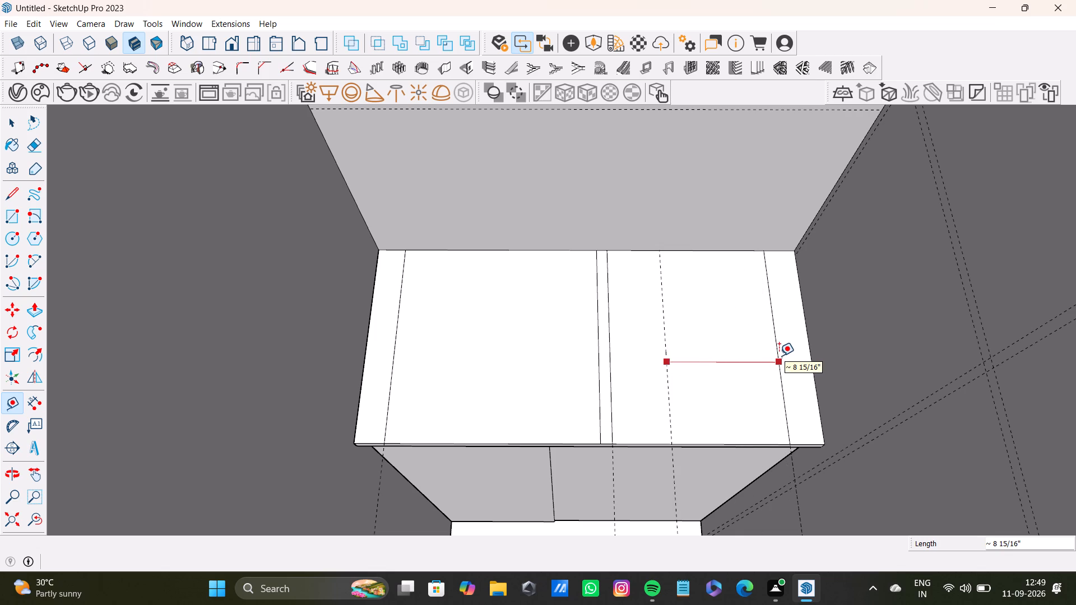
pyautogui.press('space')
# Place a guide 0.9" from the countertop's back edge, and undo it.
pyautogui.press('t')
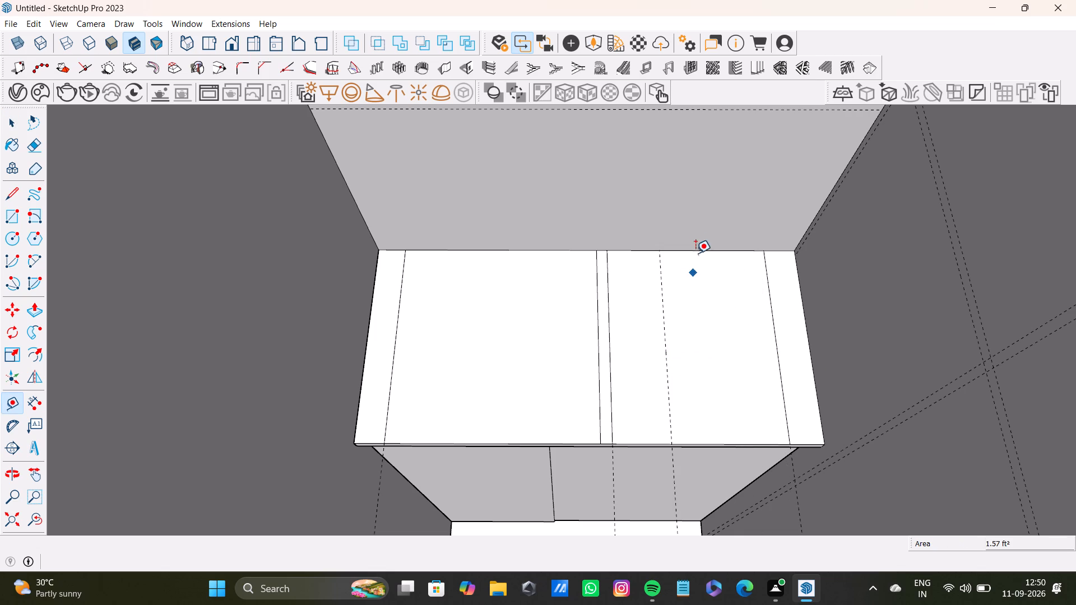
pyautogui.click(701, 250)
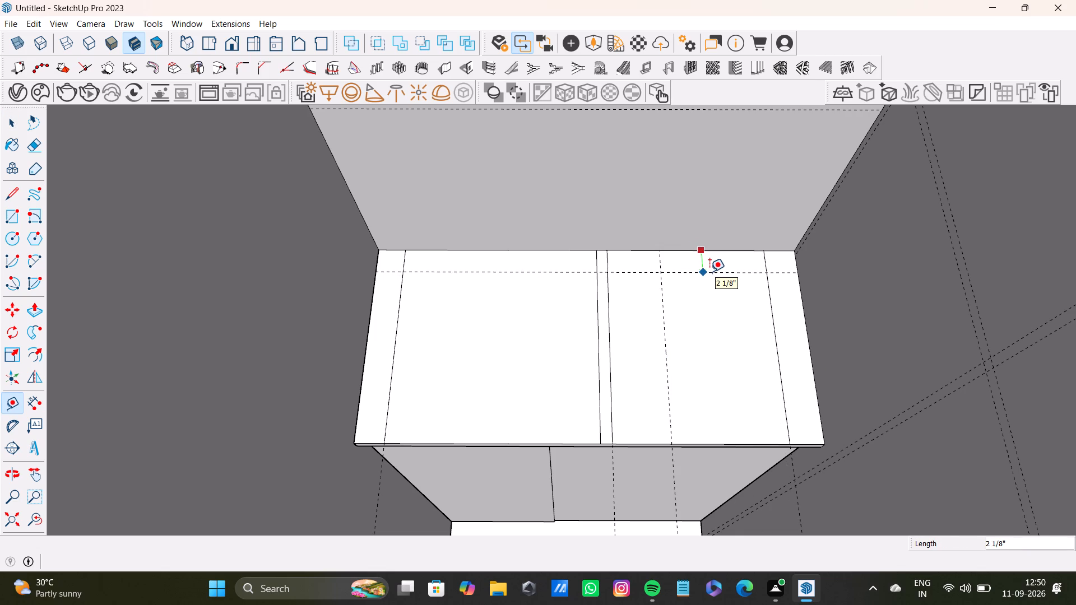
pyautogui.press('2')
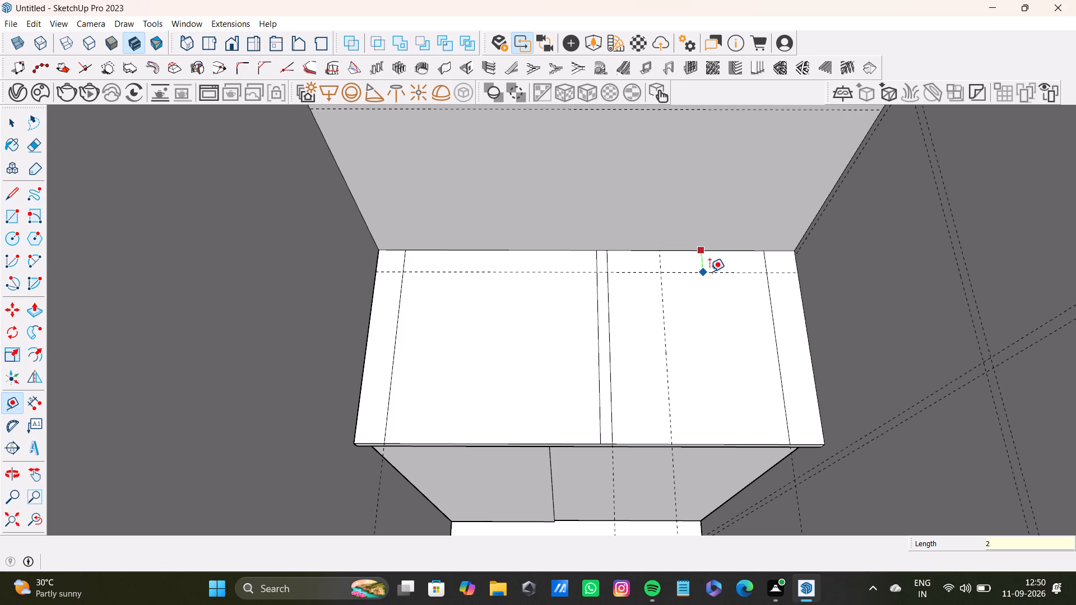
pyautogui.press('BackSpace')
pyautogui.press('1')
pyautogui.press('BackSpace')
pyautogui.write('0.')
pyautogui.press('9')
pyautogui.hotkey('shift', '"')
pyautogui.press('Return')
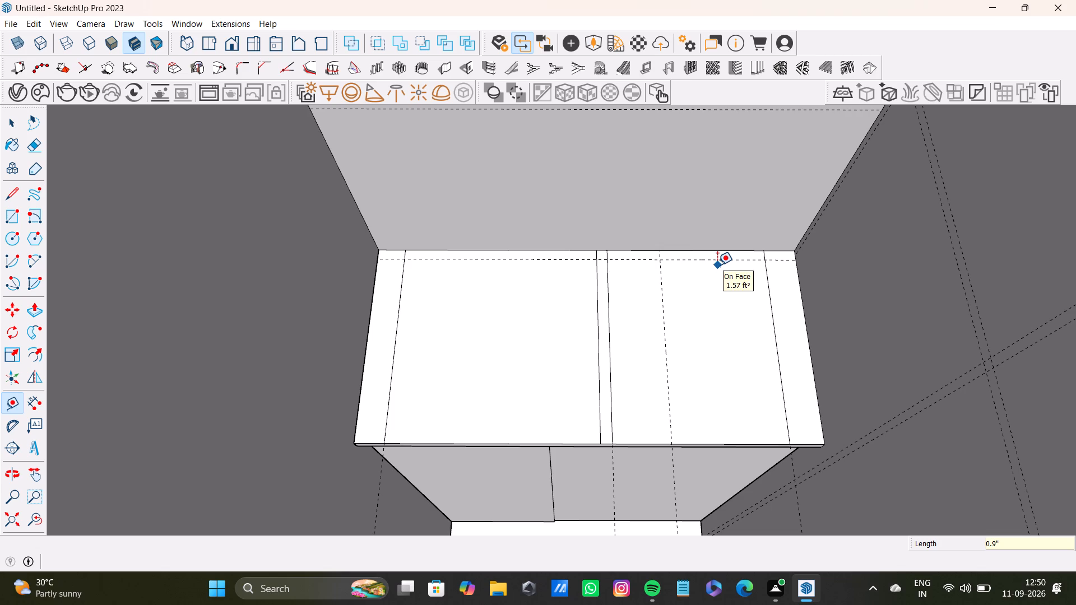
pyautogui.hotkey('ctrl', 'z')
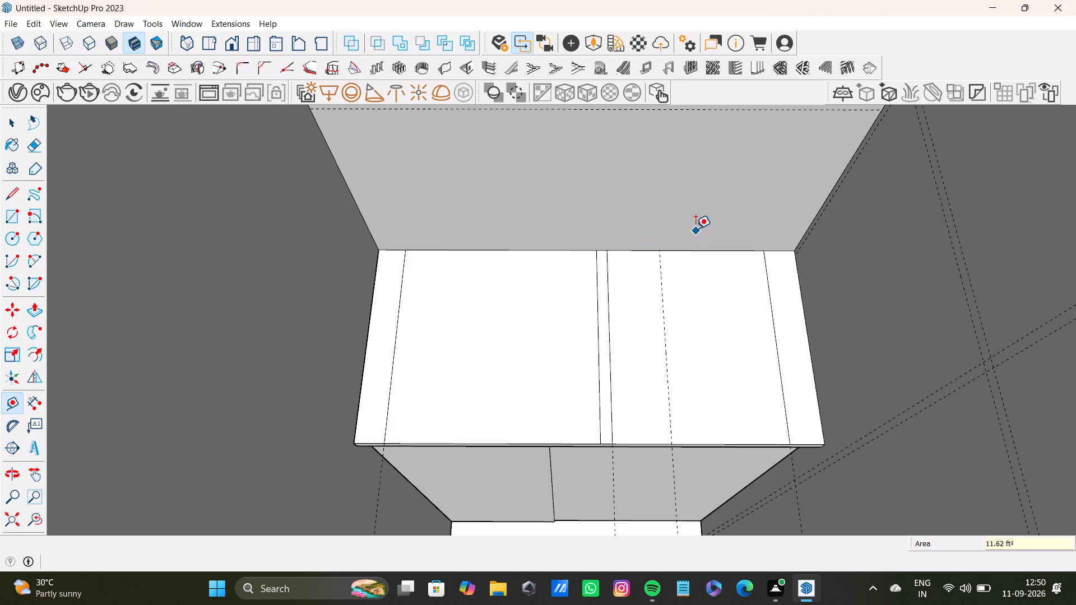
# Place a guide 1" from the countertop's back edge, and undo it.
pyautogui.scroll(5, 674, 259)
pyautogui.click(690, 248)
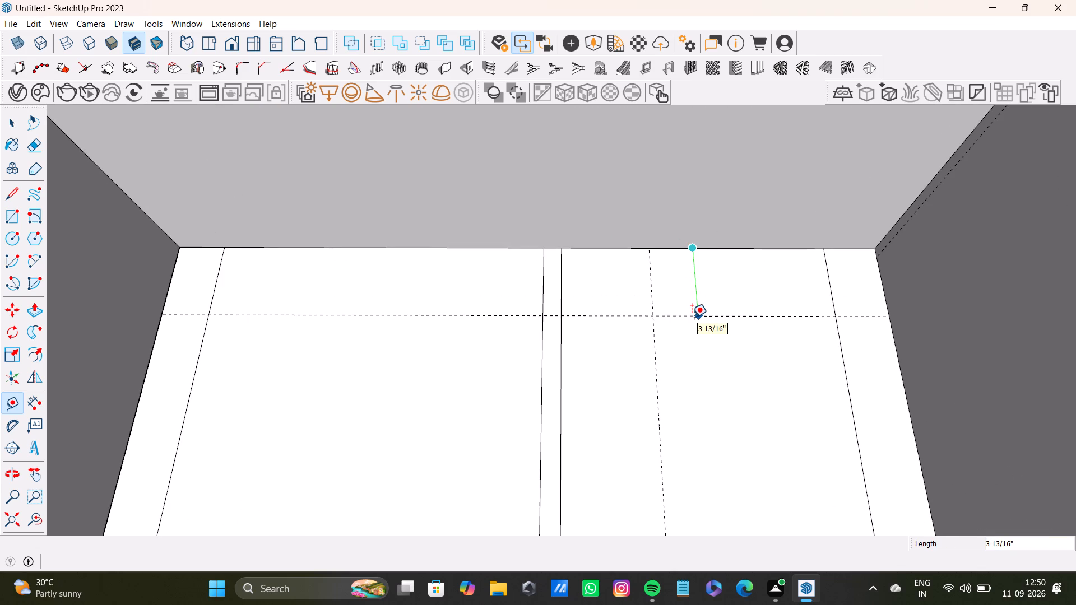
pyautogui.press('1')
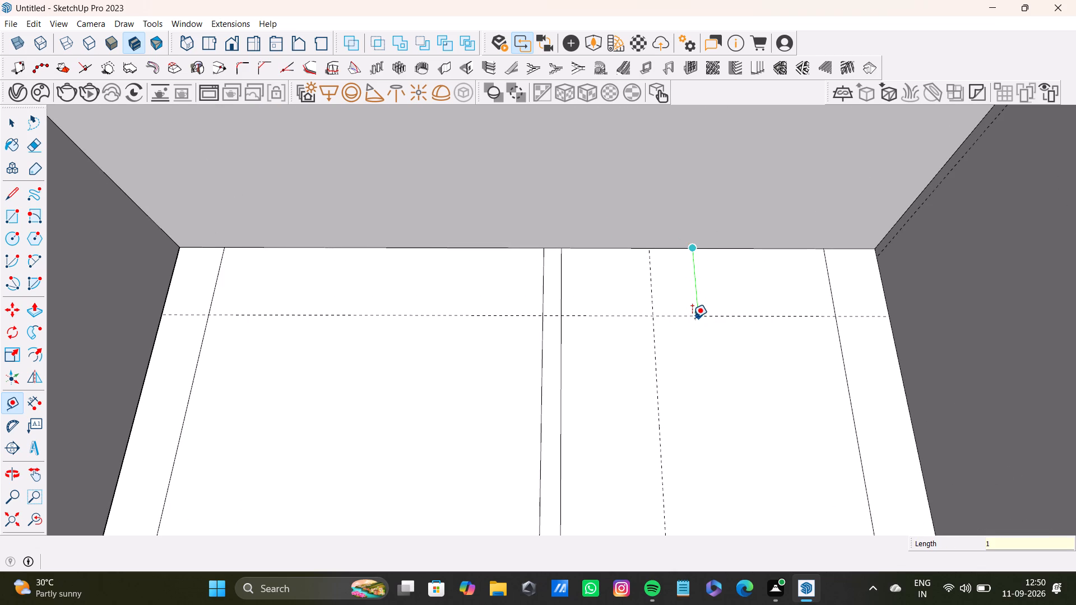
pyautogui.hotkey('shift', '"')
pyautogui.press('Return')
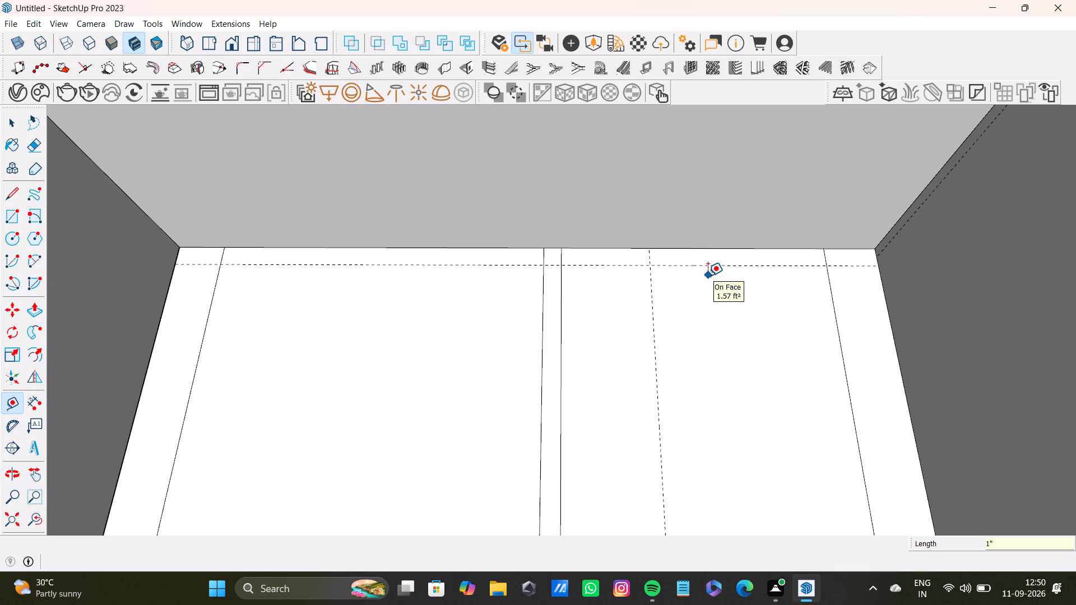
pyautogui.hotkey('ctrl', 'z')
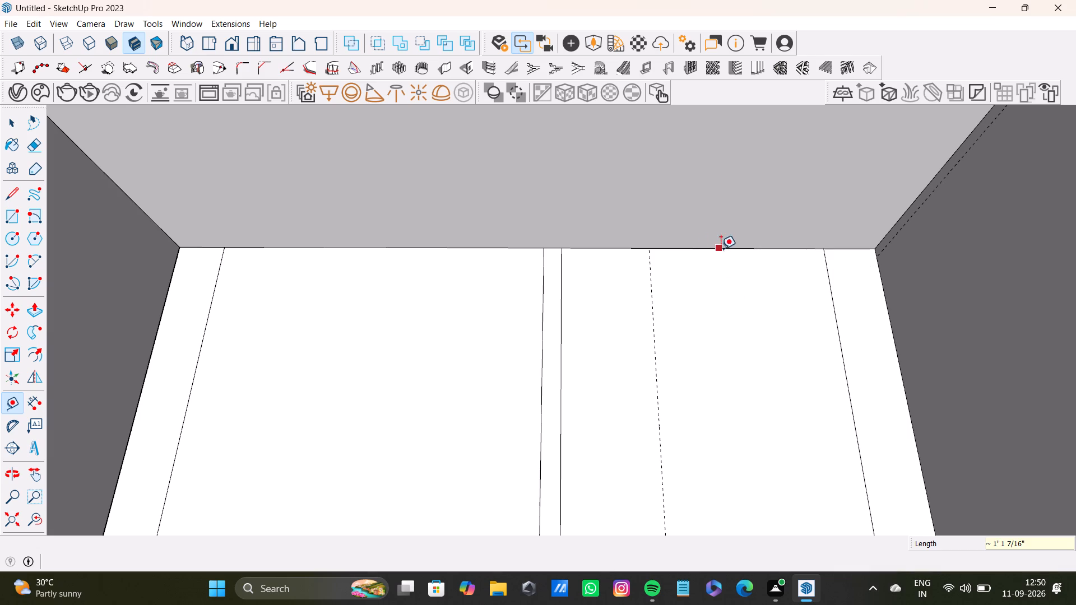
# Place a guide 3" in front of the countertop's back edge, parallel to it.
pyautogui.click(722, 248)
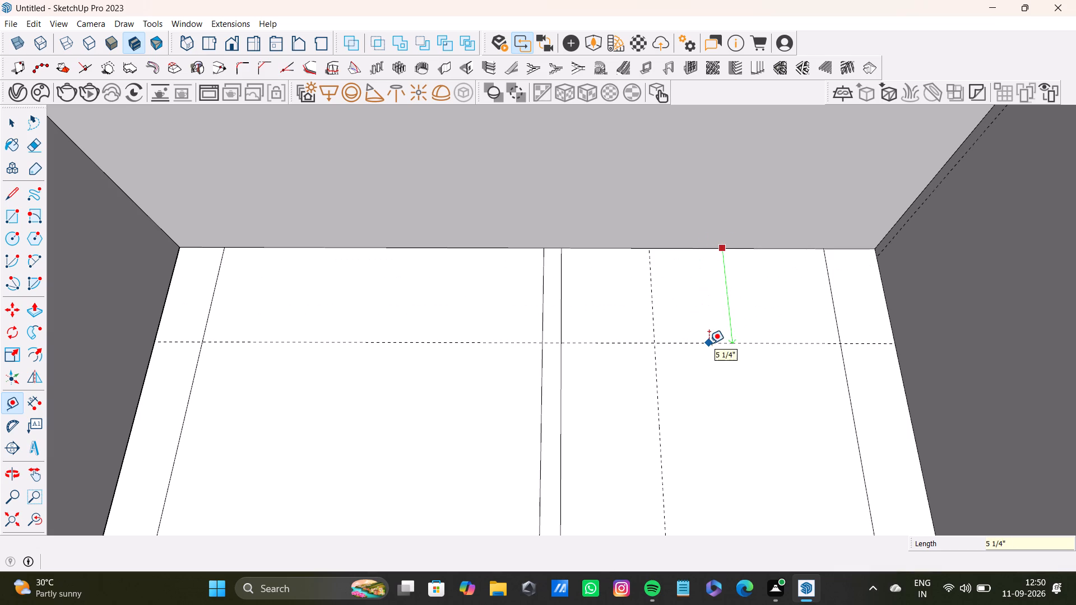
pyautogui.press('3')
pyautogui.hotkey('shift', '"')
pyautogui.press('Return')
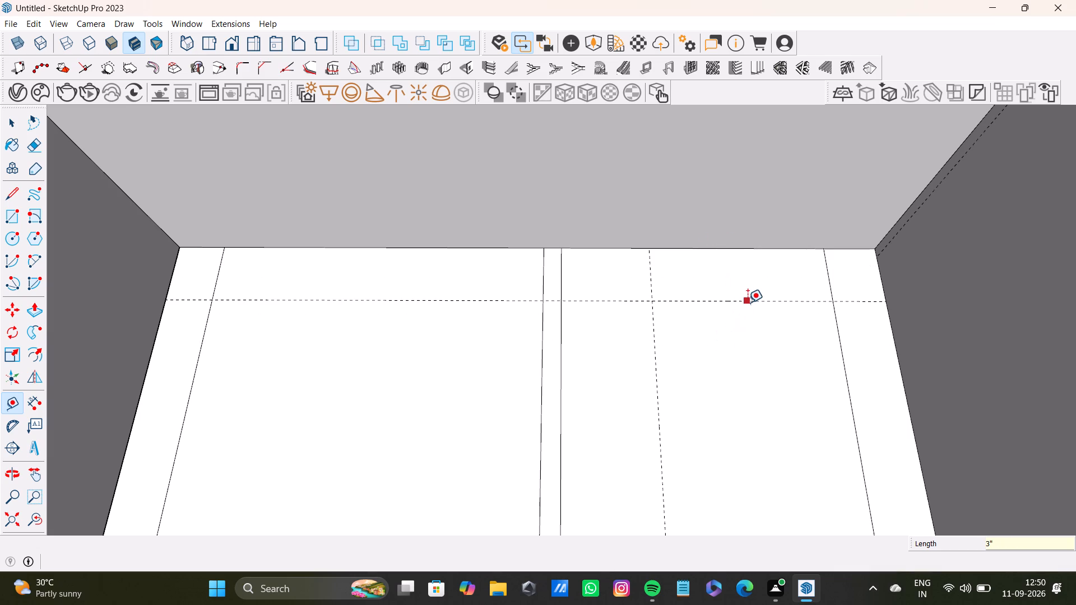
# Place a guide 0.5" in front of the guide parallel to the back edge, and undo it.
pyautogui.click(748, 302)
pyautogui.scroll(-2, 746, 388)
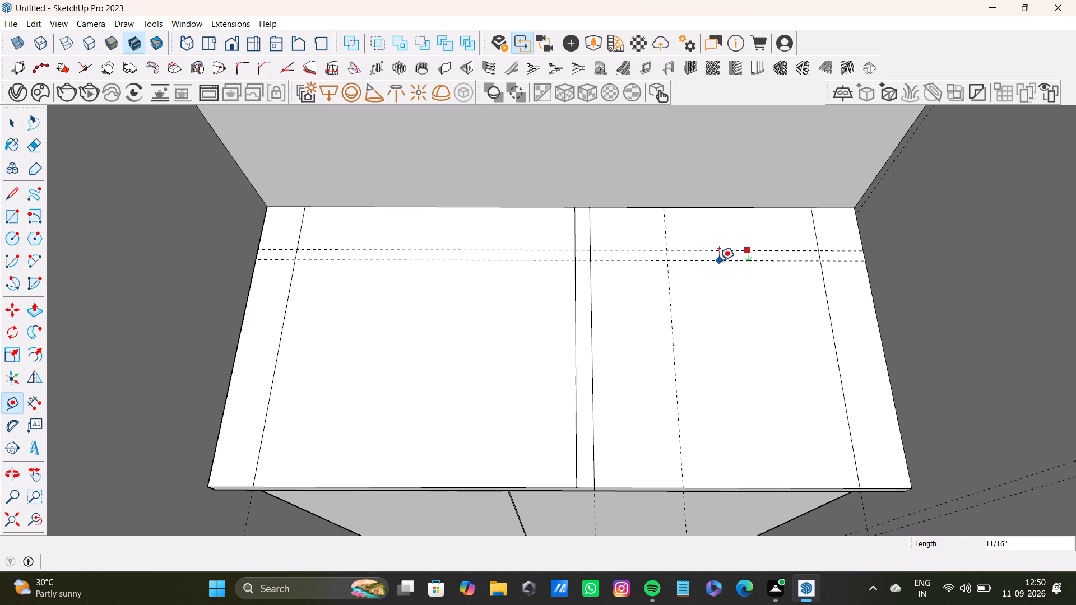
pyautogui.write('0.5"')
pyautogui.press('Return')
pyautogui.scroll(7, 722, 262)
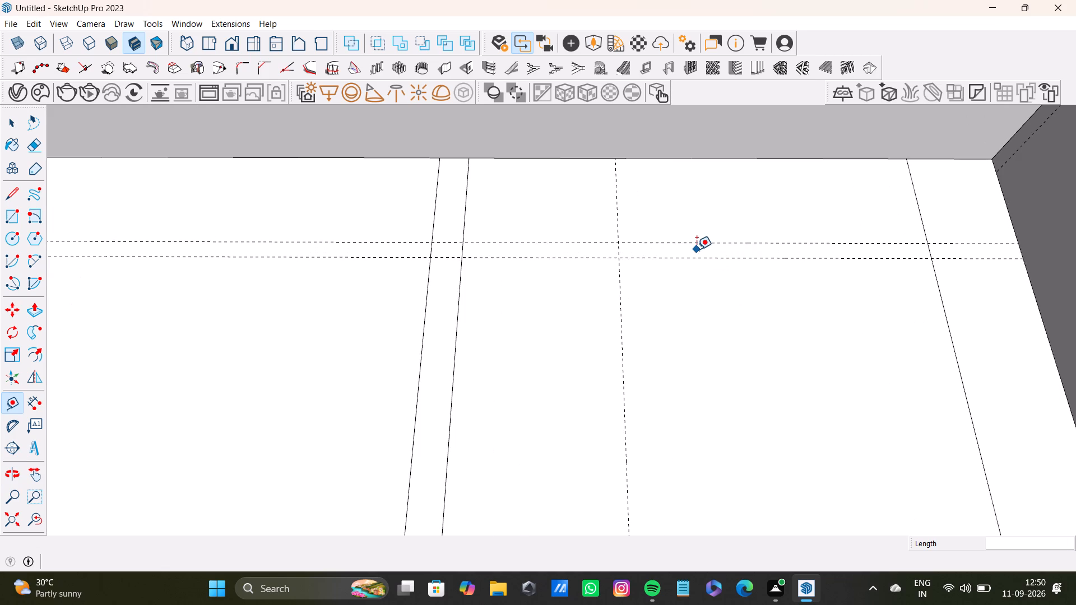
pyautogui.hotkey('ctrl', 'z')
# Place a guide 0.1" in front of the guide parallel to the back edge, forming a narrow pair.
pyautogui.click(723, 240)
pyautogui.write('0.1')
pyautogui.hotkey('shift', '"')
pyautogui.press('Return')
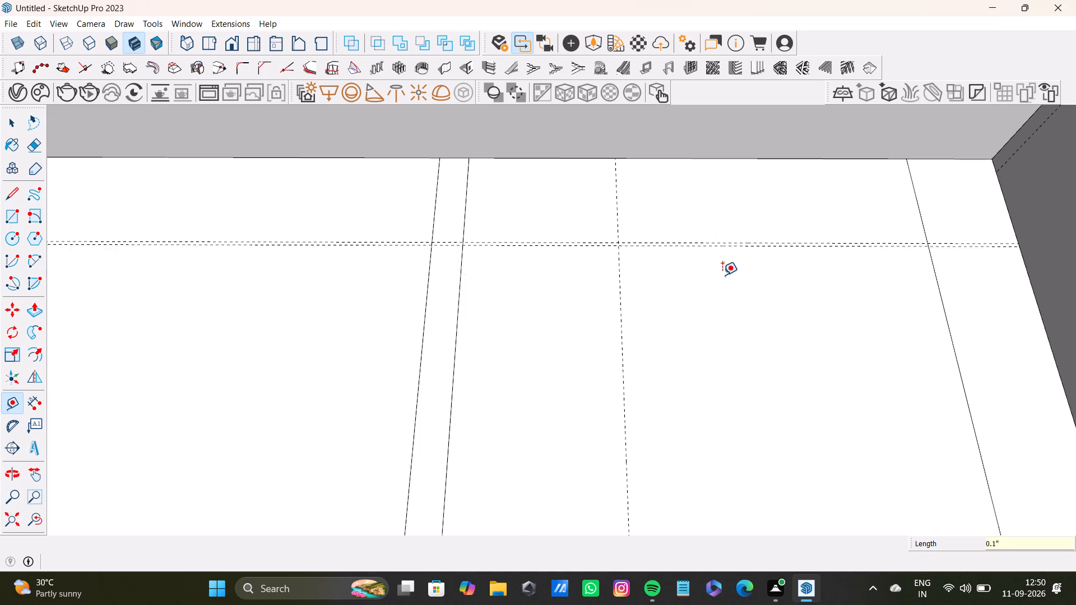
# Place a guide 3" in front of the narrow guide pair, toward the countertop's front edge.
pyautogui.scroll(7, 707, 246)
pyautogui.click(713, 246)
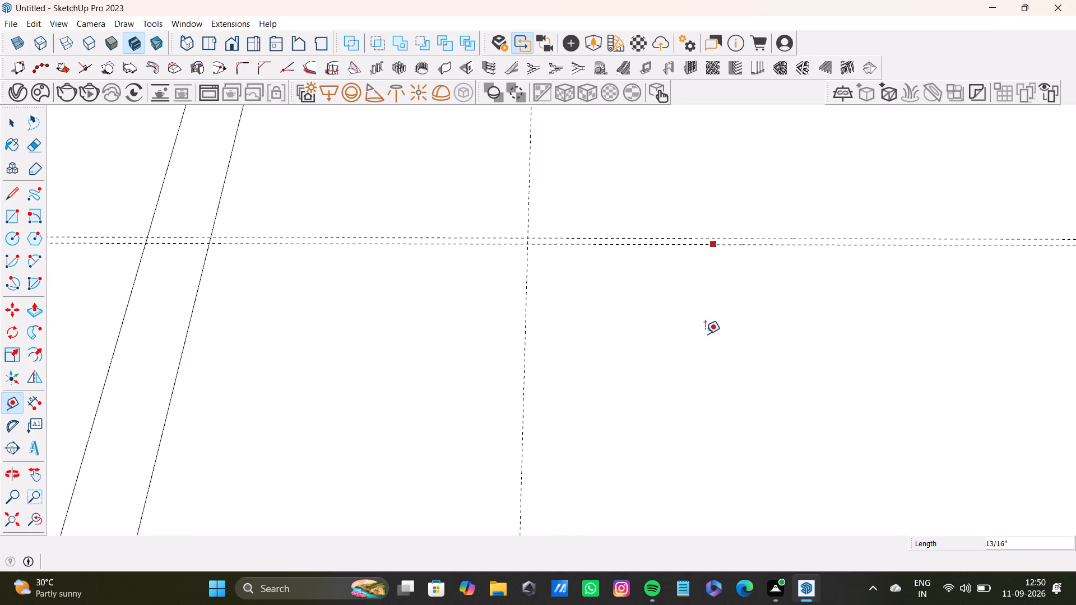
pyautogui.scroll(-7, 707, 338)
pyautogui.keyDown('shift'); pyautogui.moveTo(726, 396); pyautogui.dragTo(702, 274, button='middle'); pyautogui.keyUp('shift')
pyautogui.write('3"')
pyautogui.press('Return')
# Place a guide 0.1" in front of the frontmost crosswise guide, forming a second narrow pair.
pyautogui.click(729, 287)
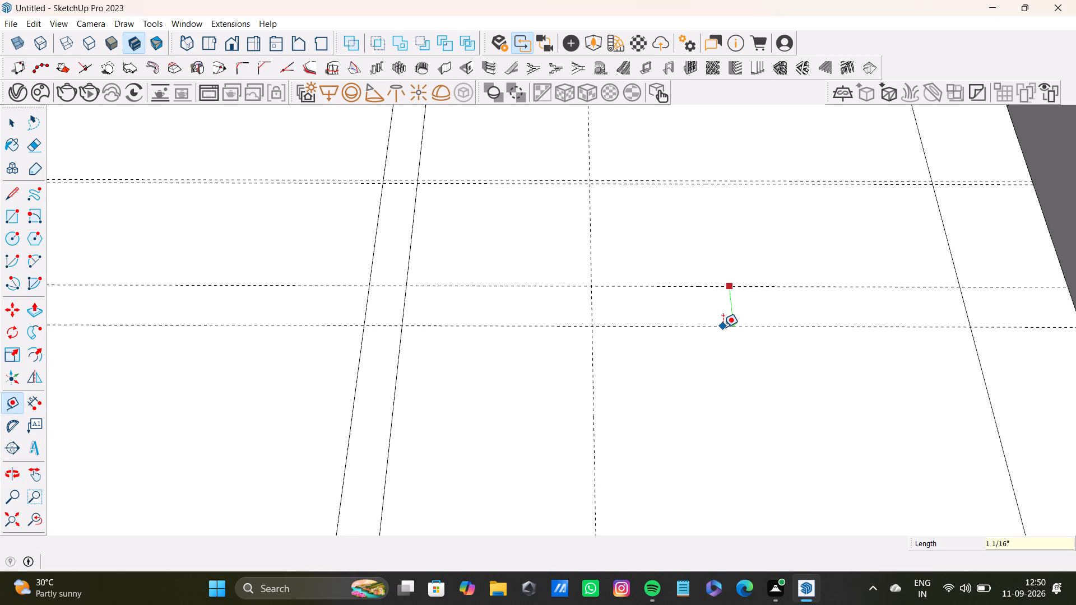
pyautogui.press('0')
pyautogui.press('.')
pyautogui.press('1')
pyautogui.hotkey('shift', '"')
pyautogui.press('Return')
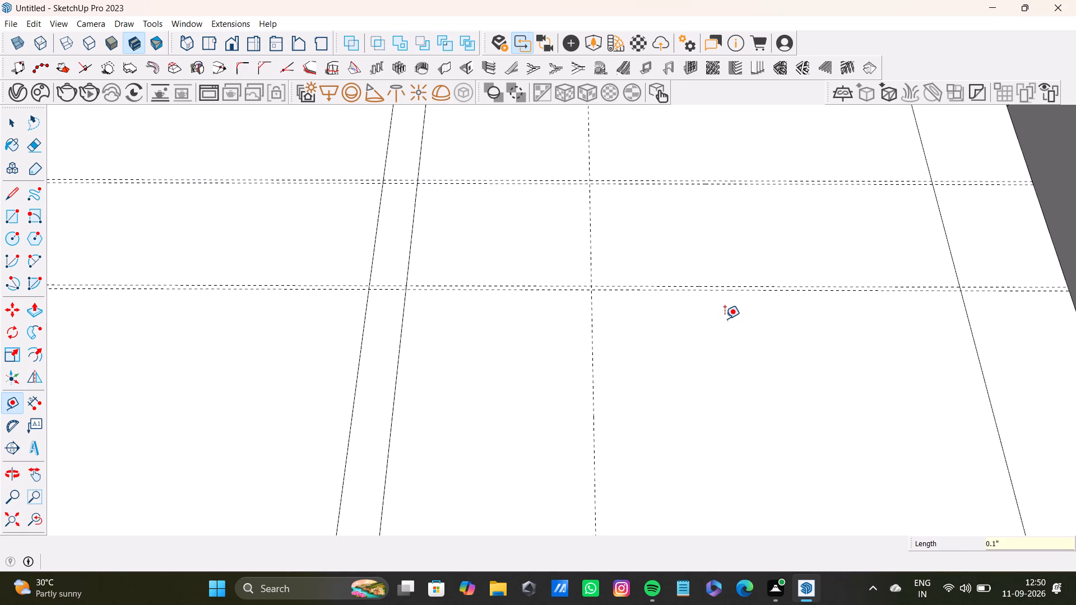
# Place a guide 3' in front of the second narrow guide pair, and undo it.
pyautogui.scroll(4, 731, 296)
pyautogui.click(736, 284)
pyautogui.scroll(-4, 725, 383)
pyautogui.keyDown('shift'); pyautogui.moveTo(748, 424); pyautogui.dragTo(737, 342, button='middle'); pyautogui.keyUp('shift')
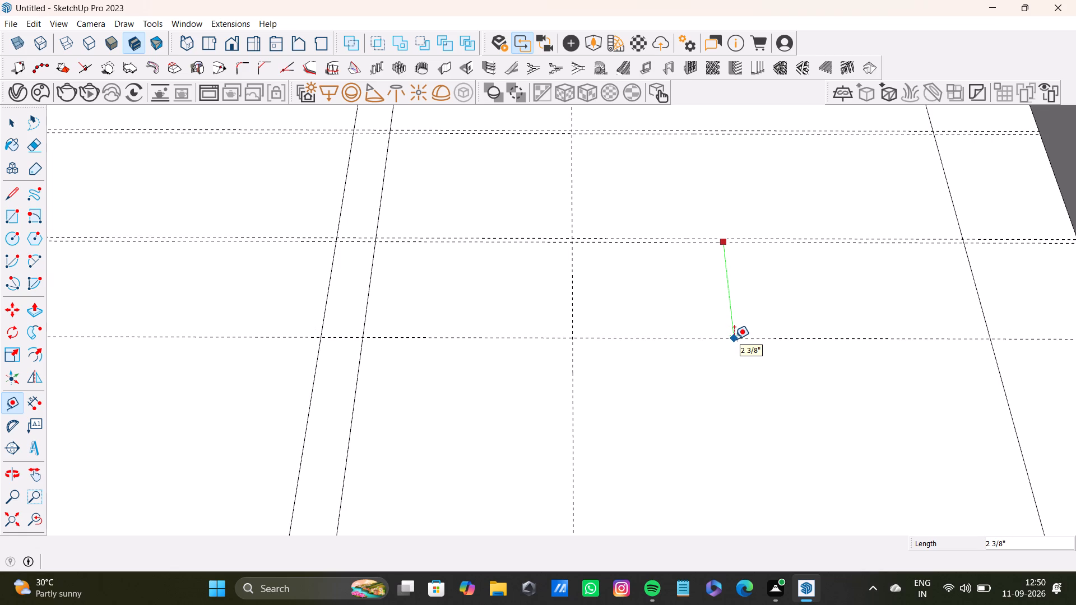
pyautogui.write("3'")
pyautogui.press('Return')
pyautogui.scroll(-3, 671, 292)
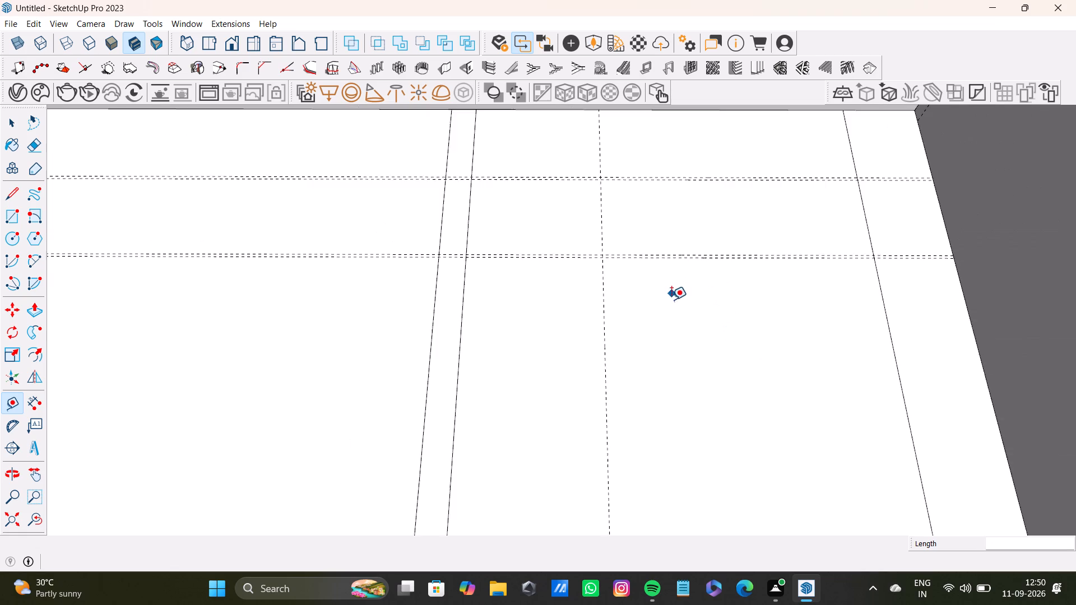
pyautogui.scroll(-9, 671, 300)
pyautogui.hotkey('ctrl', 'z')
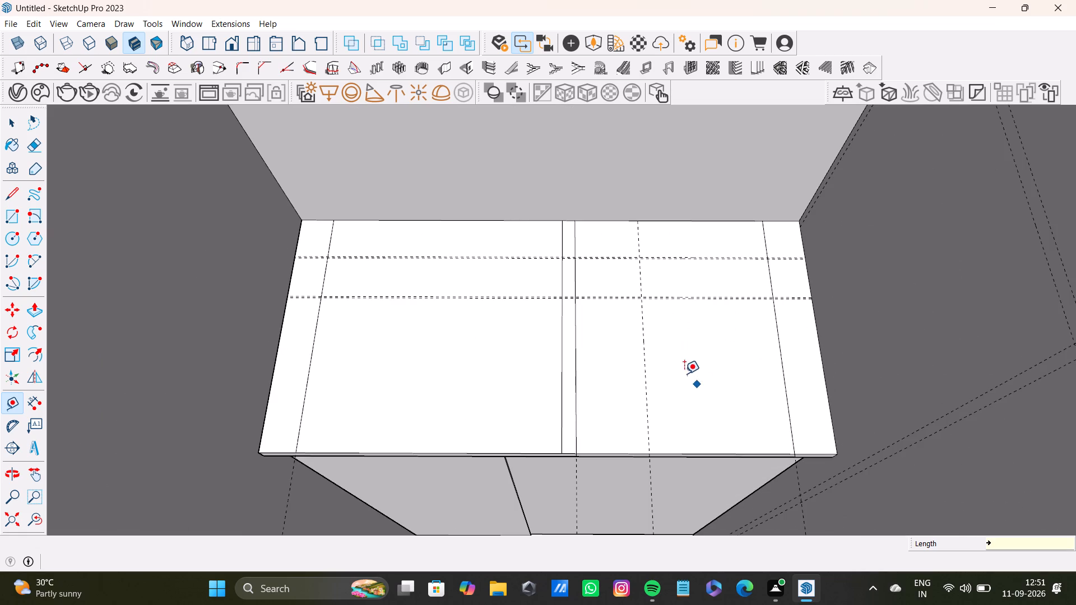
# Place a guide 3" in front of the second narrow guide pair, toward the countertop's front edge.
pyautogui.scroll(13, 676, 315)
pyautogui.click(671, 274)
pyautogui.scroll(-5, 694, 373)
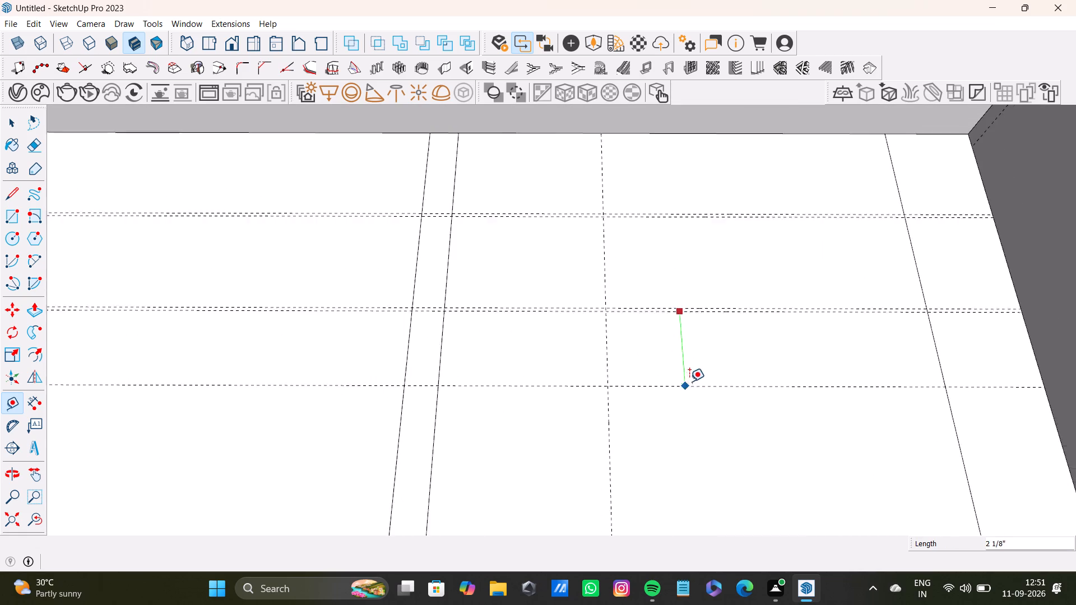
pyautogui.scroll(-3, 689, 381)
pyautogui.moveTo(695, 396); pyautogui.dragTo(680, 436, button='middle')
pyautogui.write('3"')
pyautogui.press('Return')
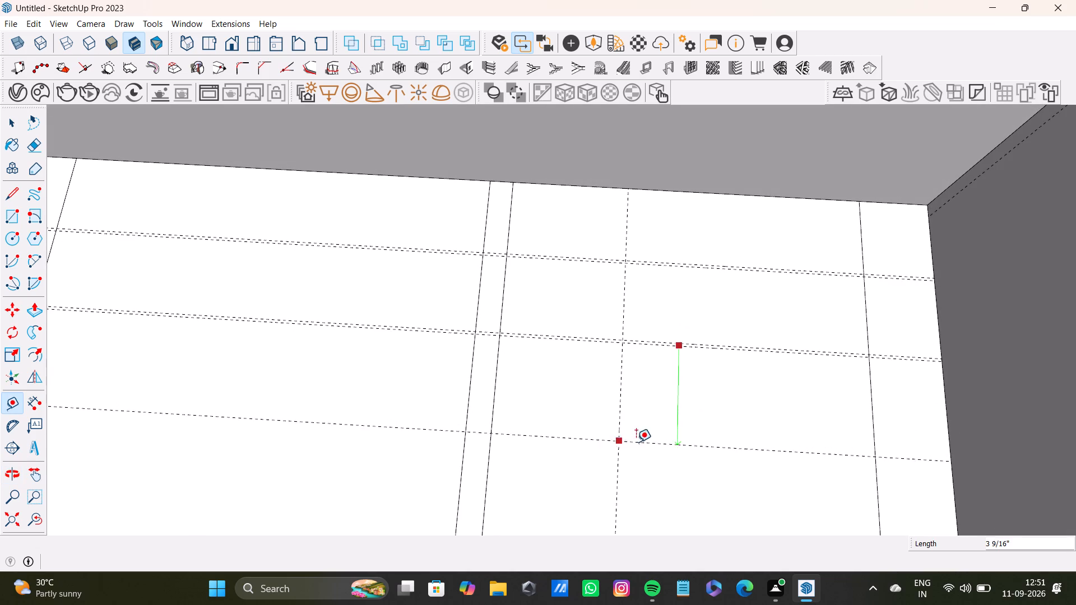
# Set the offset of the guide in front of the second narrow guide pair to 3".
pyautogui.press('3')
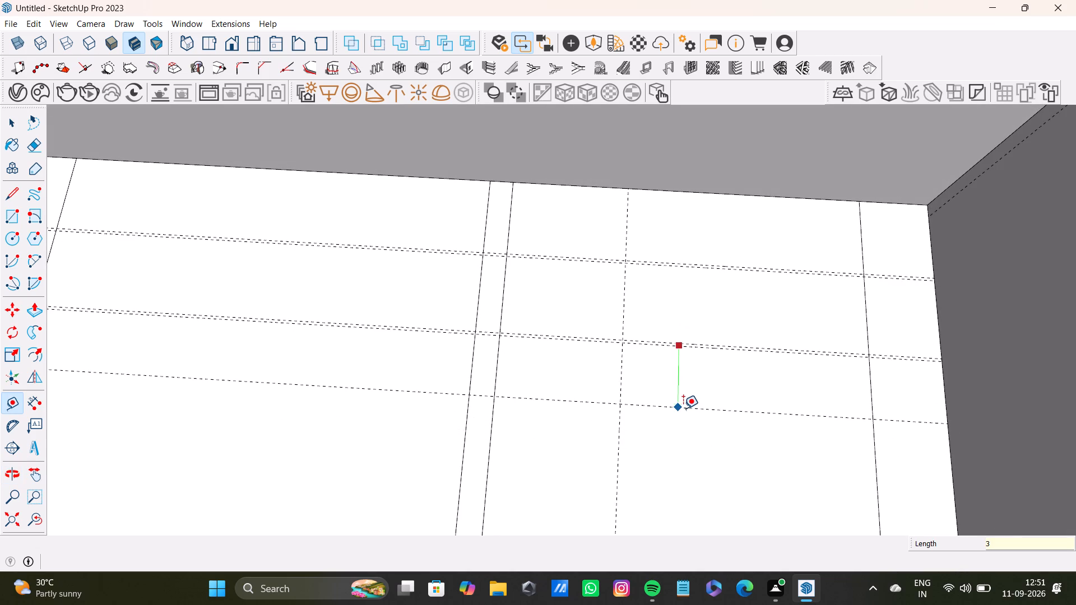
pyautogui.hotkey('shift', '"')
pyautogui.press('Return')
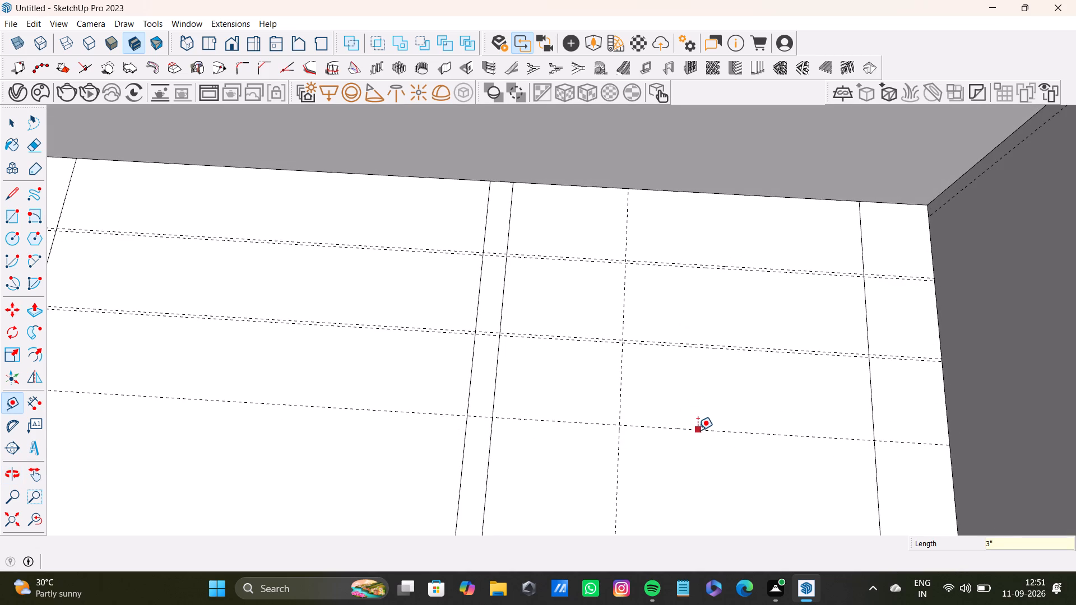
# Place a guide 0.1" in front of the frontmost crosswise guide, forming a third narrow pair.
pyautogui.click(698, 430)
pyautogui.write('0.1"')
pyautogui.press('Return')
# Place a guide 3" in front of the third narrow guide pair, toward the countertop's front edge.
pyautogui.scroll(7, 690, 445)
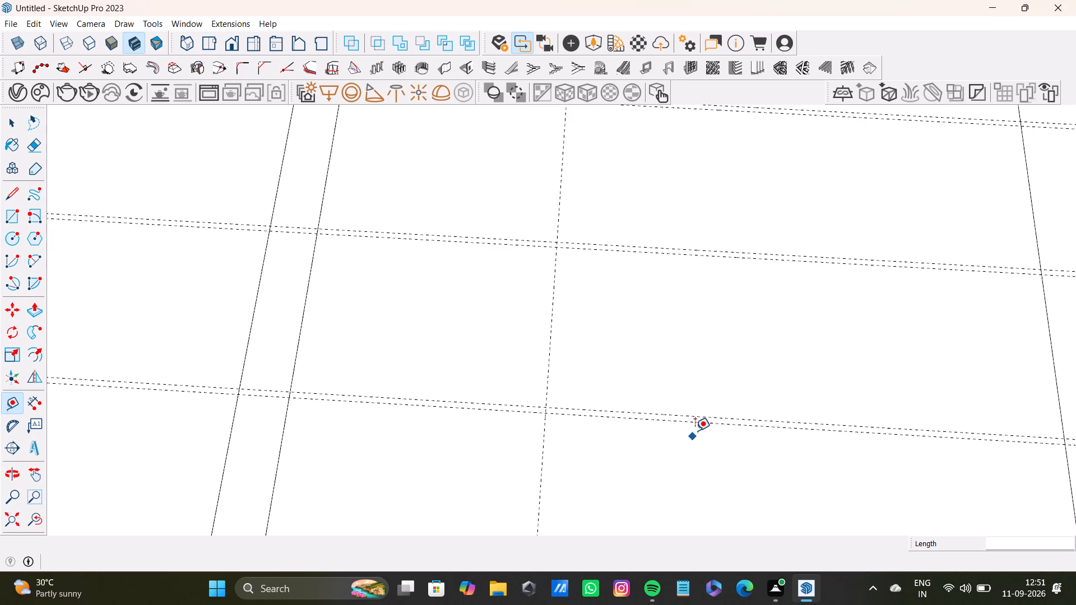
pyautogui.click(710, 425)
pyautogui.scroll(-4, 701, 488)
pyautogui.keyDown('shift'); pyautogui.moveTo(655, 484); pyautogui.dragTo(657, 329, button='middle'); pyautogui.keyUp('shift')
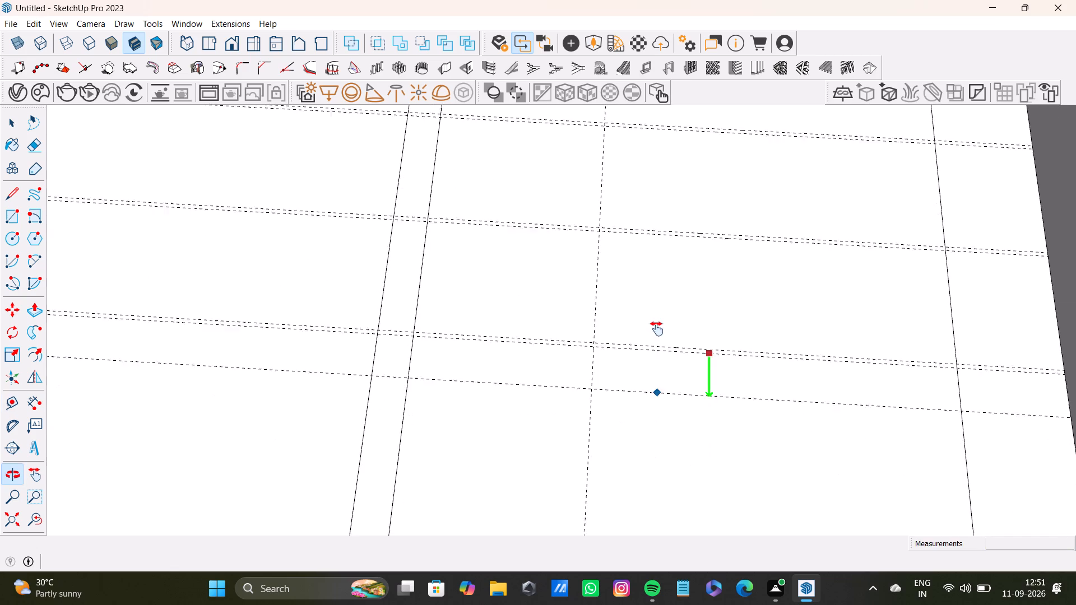
pyautogui.keyDown('shift'); pyautogui.moveTo(657, 329); pyautogui.dragTo(657, 291, button='middle'); pyautogui.keyUp('shift')
pyautogui.moveTo(694, 417); pyautogui.dragTo(685, 424, button='middle')
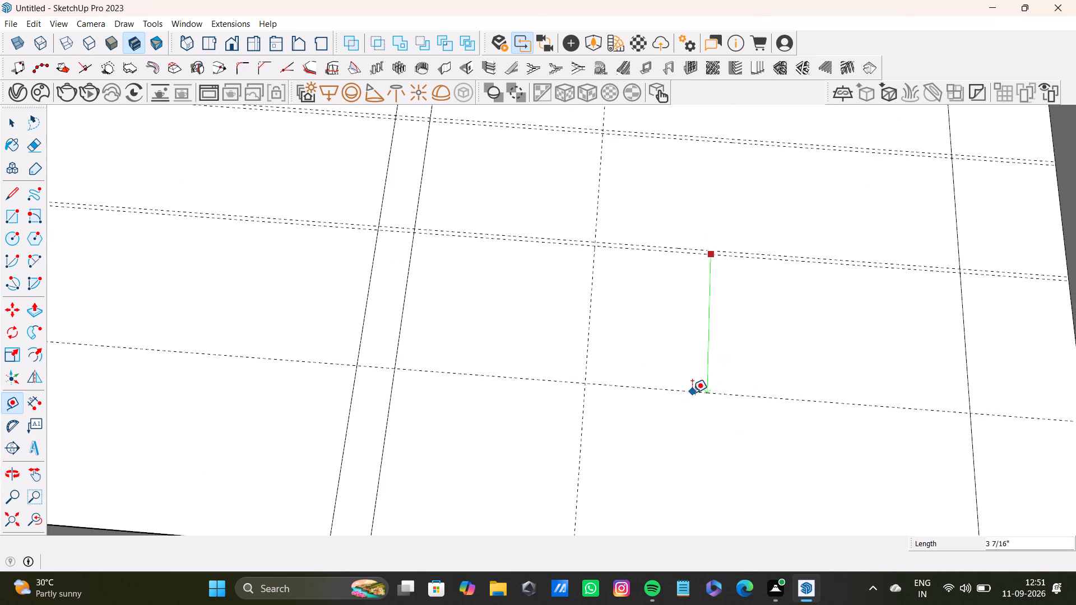
pyautogui.press('3')
pyautogui.hotkey('shift', '"')
pyautogui.press('Return')
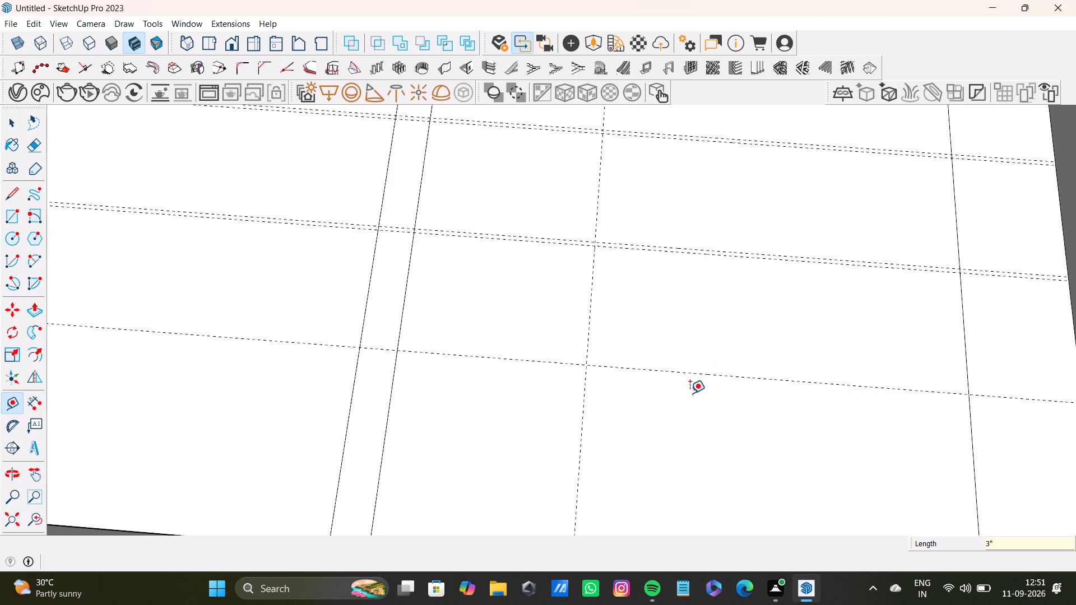
# Place a guide 0.1" in front of the frontmost crosswise guide, forming a fourth narrow pair.
pyautogui.click(720, 374)
pyautogui.write('0.1')
pyautogui.hotkey('shift', '"')
pyautogui.press('Return')
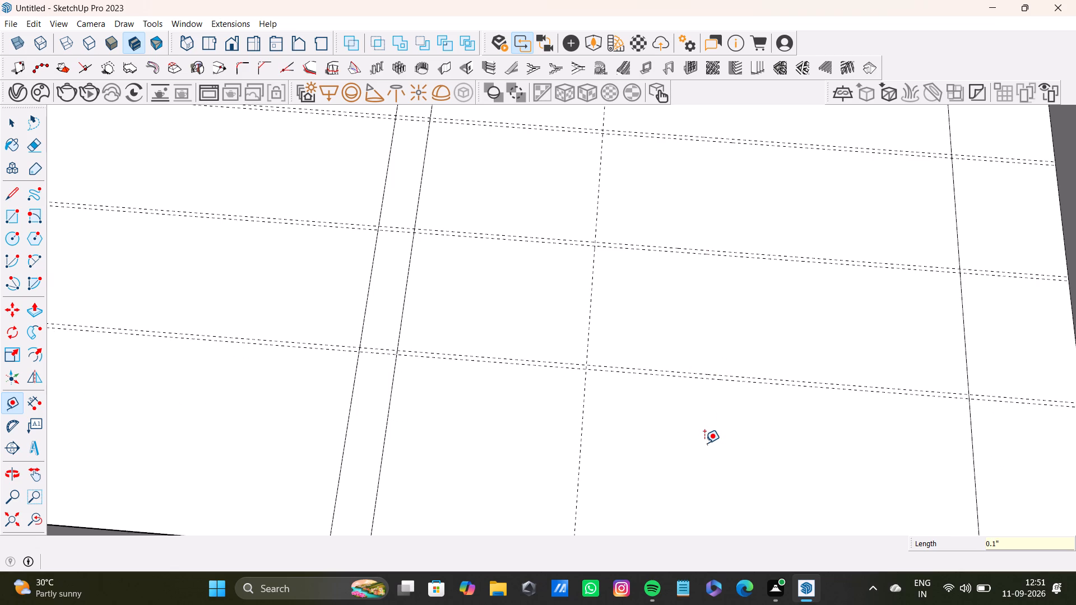
# Place a guide 0.1" from the single front-to-back guide, on the side away from the solid divider strip.
pyautogui.scroll(-6, 727, 389)
pyautogui.moveTo(694, 417); pyautogui.dragTo(738, 478, button='middle')
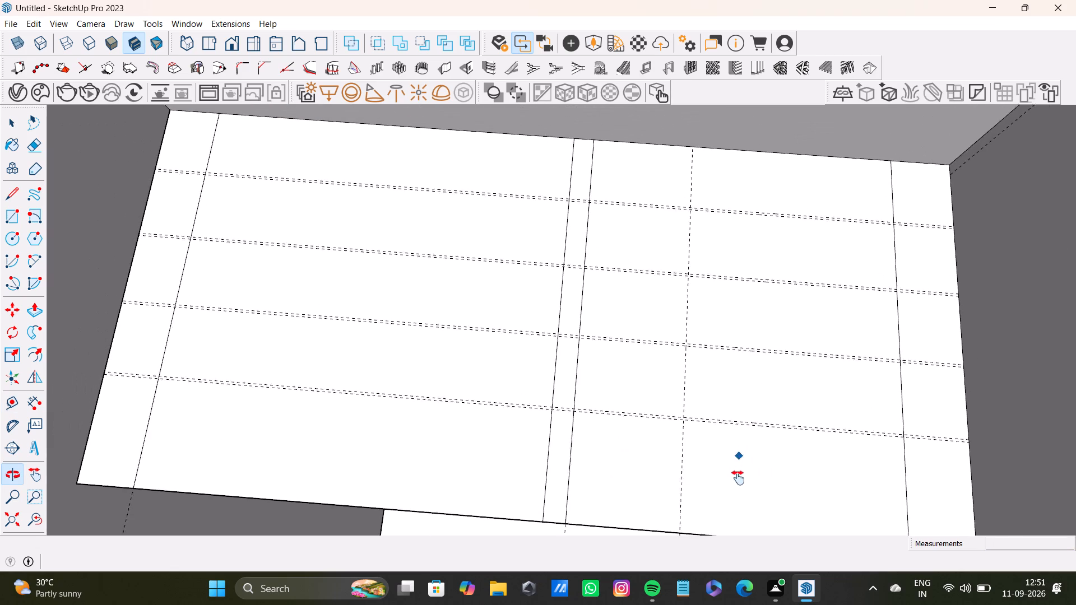
pyautogui.moveTo(738, 478); pyautogui.dragTo(743, 500, button='middle')
pyautogui.scroll(5, 941, 156)
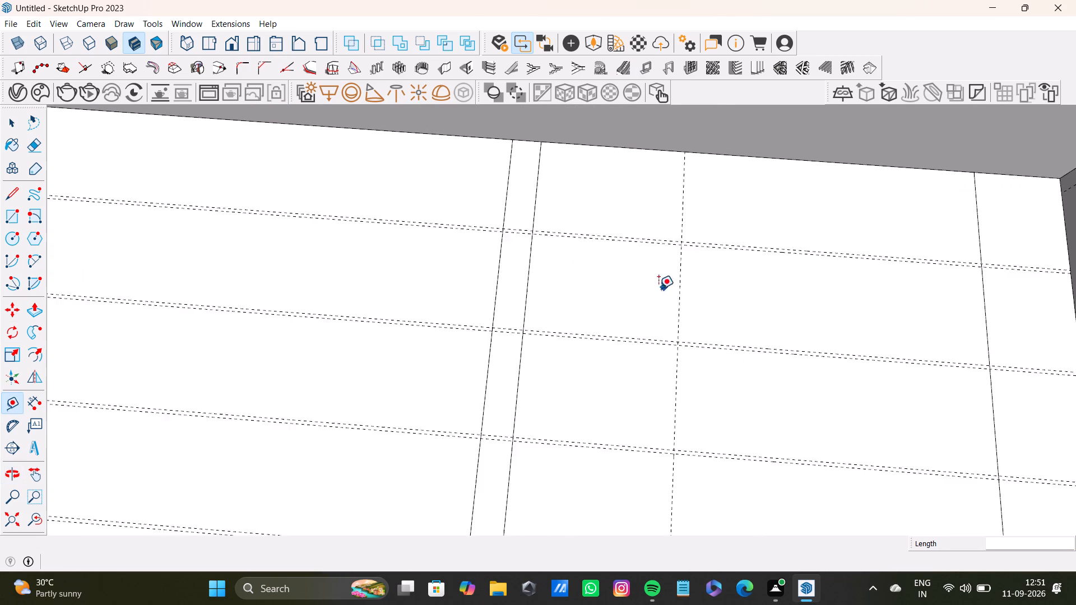
pyautogui.scroll(5, 658, 288)
pyautogui.click(689, 309)
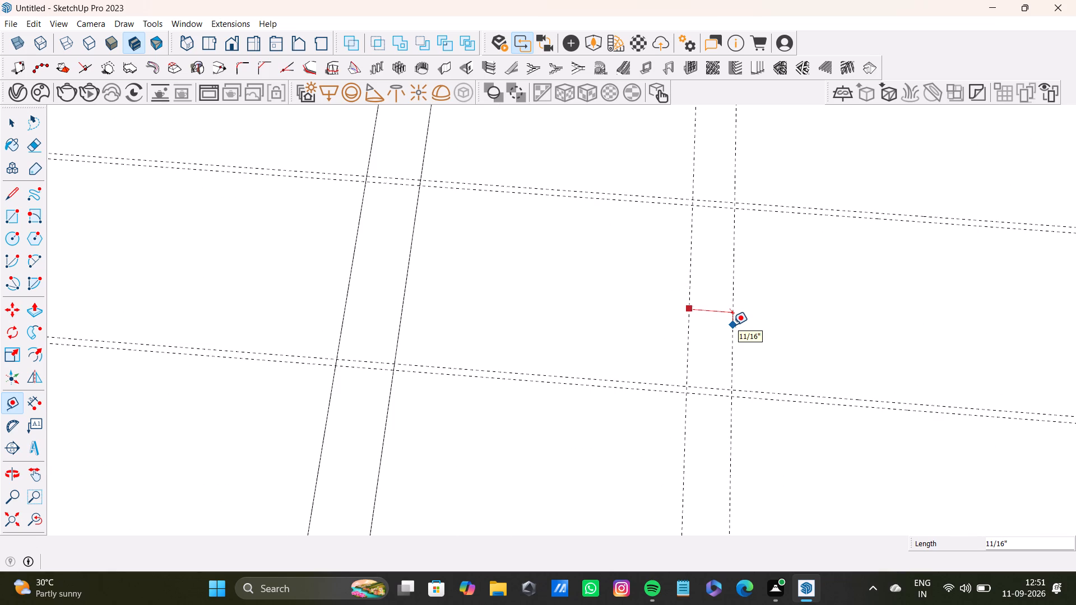
pyautogui.write('0,')
pyautogui.press('BackSpace')
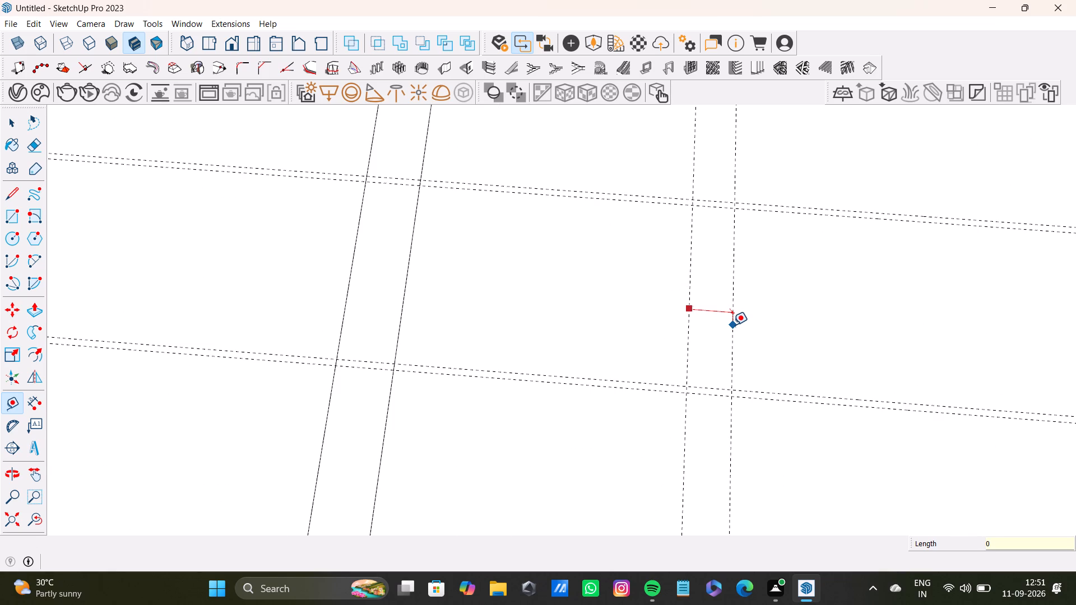
pyautogui.write('.1')
pyautogui.hotkey('shift', '"')
pyautogui.press('Return')
pyautogui.press('space')
# Draw a rectangle on the countertop between the solid divider strip and the nearer front-to-back guide, starting at the back edge.
pyautogui.scroll(-8, 511, 292)
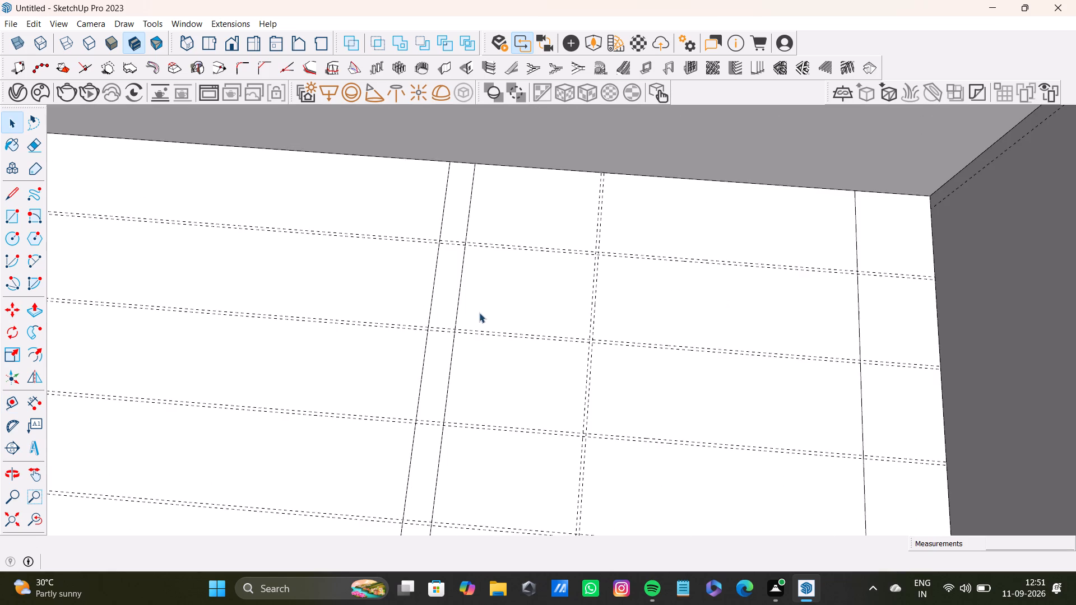
pyautogui.scroll(-2, 458, 315)
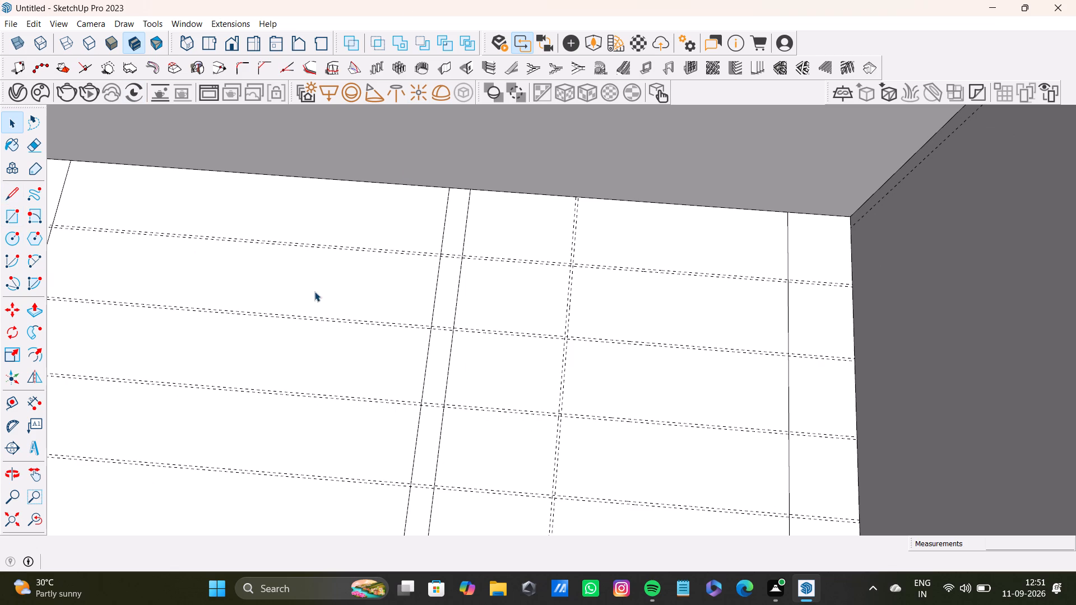
pyautogui.scroll(4, 456, 387)
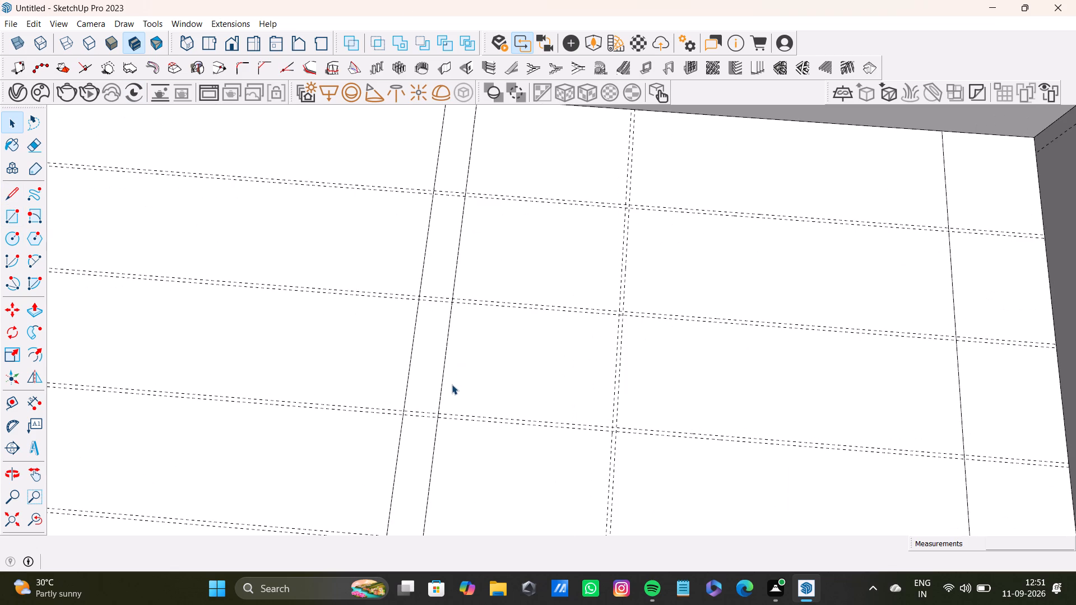
pyautogui.scroll(-6, 575, 380)
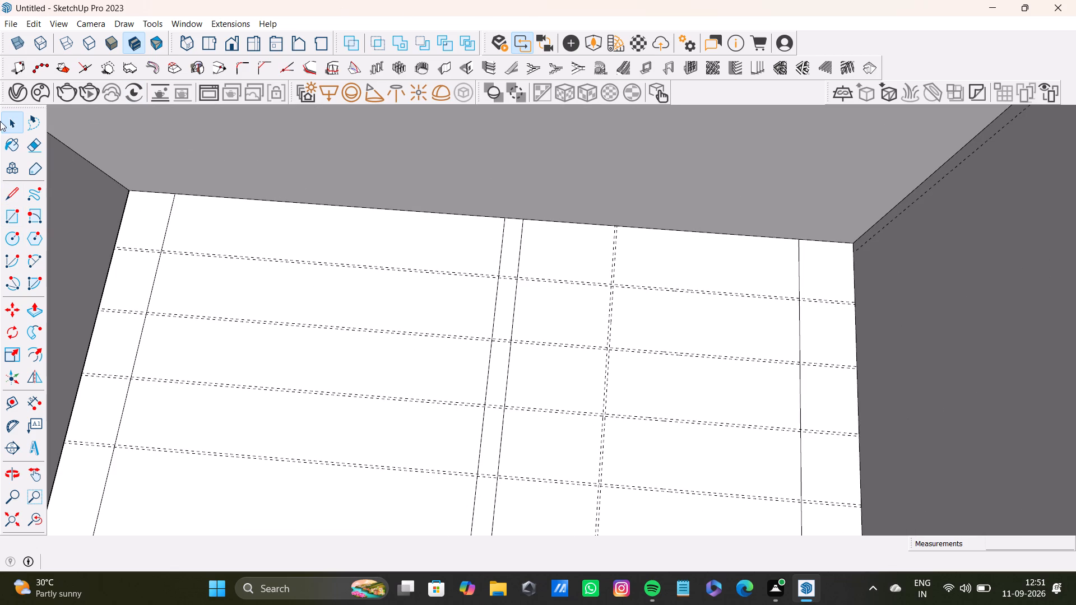
pyautogui.click(13, 209)
pyautogui.scroll(6, 530, 239)
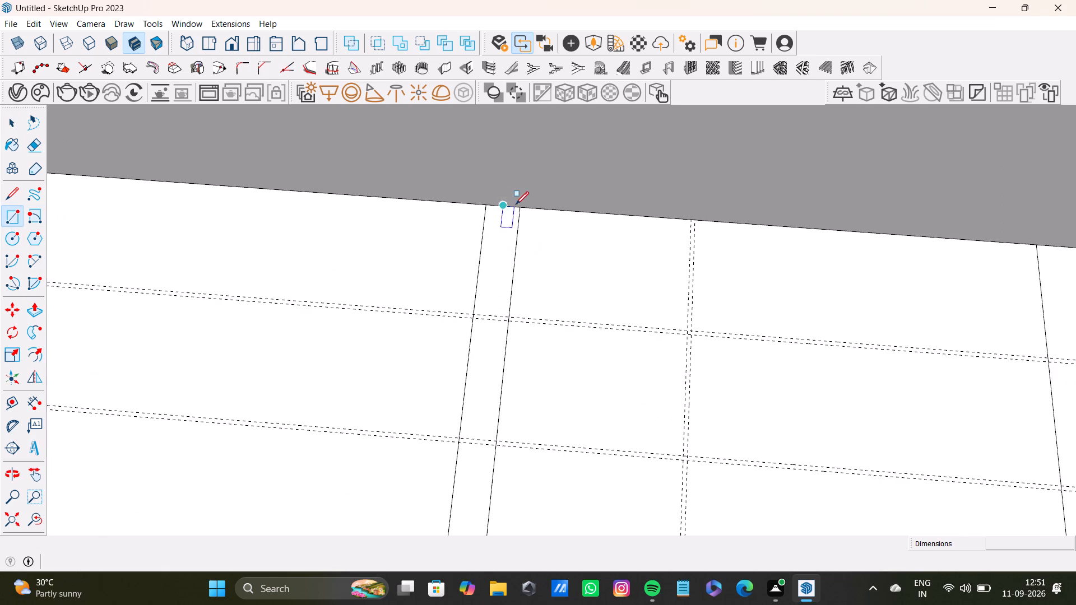
pyautogui.click(519, 207)
pyautogui.scroll(-4, 622, 392)
pyautogui.keyDown('shift'); pyautogui.moveTo(630, 418); pyautogui.dragTo(615, 95, button='middle'); pyautogui.keyUp('shift')
pyautogui.scroll(-4, 622, 202)
pyautogui.keyDown('shift'); pyautogui.moveTo(604, 271); pyautogui.dragTo(604, 235, button='middle'); pyautogui.keyUp('shift')
pyautogui.scroll(6, 609, 313)
pyautogui.click(642, 343)
# Draw a rectangle about 8 7/8" by 3" from the farther front-to-back guide at the back edge to the first crosswise guide.
pyautogui.scroll(-8, 597, 286)
pyautogui.keyDown('shift'); pyautogui.moveTo(595, 204); pyautogui.dragTo(570, 441, button='middle'); pyautogui.keyUp('shift')
pyautogui.scroll(14, 598, 304)
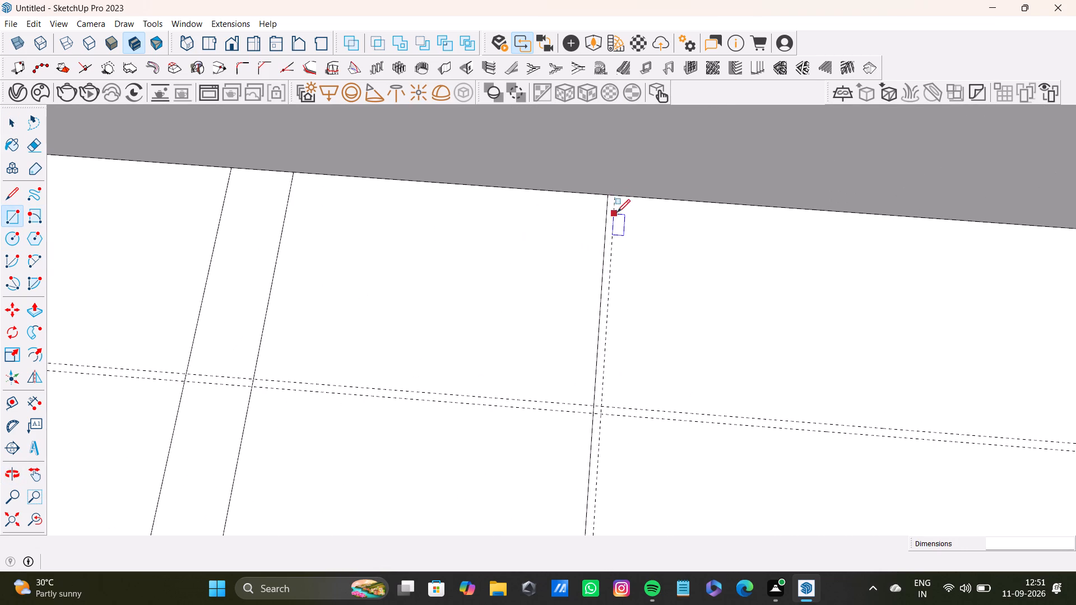
pyautogui.click(616, 198)
pyautogui.scroll(-2, 724, 415)
pyautogui.keyDown('shift'); pyautogui.moveTo(808, 376); pyautogui.dragTo(592, 411, button='middle'); pyautogui.keyUp('shift')
pyautogui.click(971, 490)
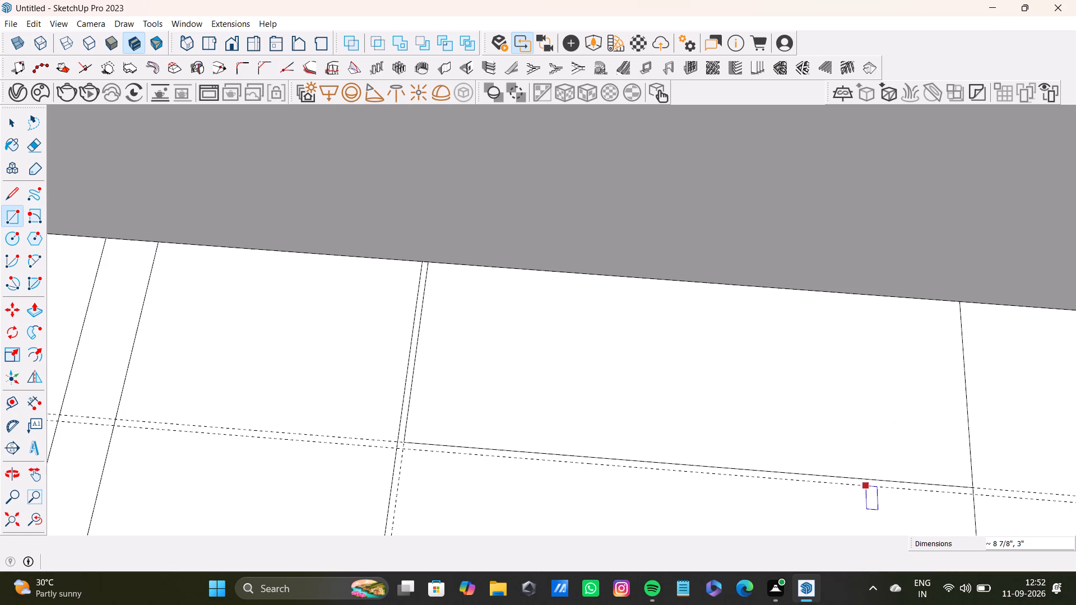
# Draw a second rectangle about 8 7/8" by 3" directly in front of the first, between the first and second crosswise guide pairs.
pyautogui.scroll(-9, 474, 456)
pyautogui.keyDown('shift'); pyautogui.moveTo(491, 466); pyautogui.dragTo(508, 364, button='middle'); pyautogui.keyUp('shift')
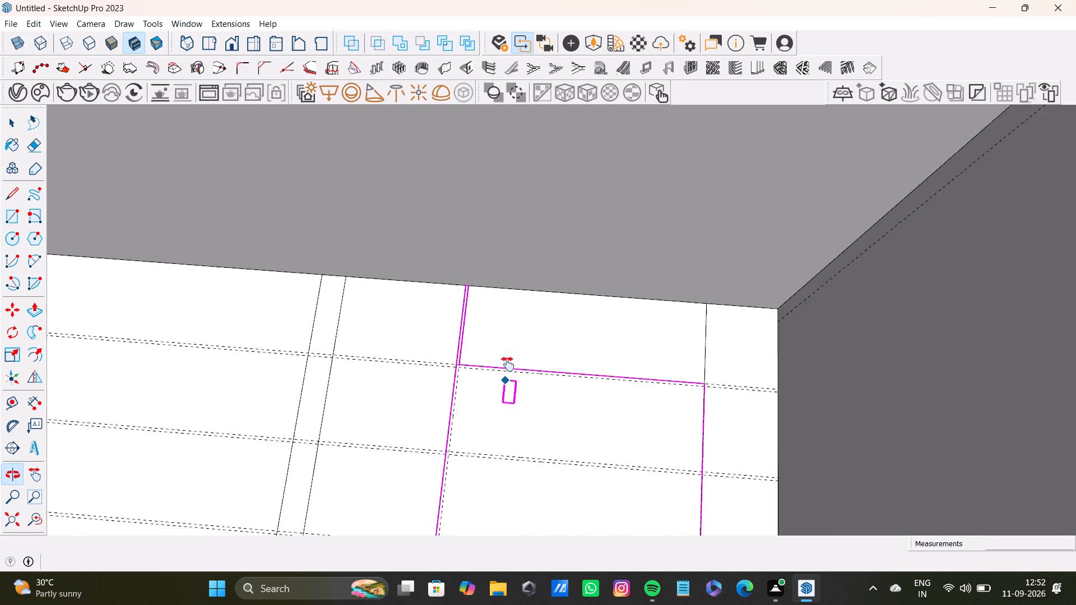
pyautogui.keyDown('shift'); pyautogui.moveTo(508, 364); pyautogui.dragTo(508, 365, button='middle'); pyautogui.keyUp('shift')
pyautogui.scroll(7, 502, 363)
pyautogui.click(436, 338)
pyautogui.scroll(-4, 563, 416)
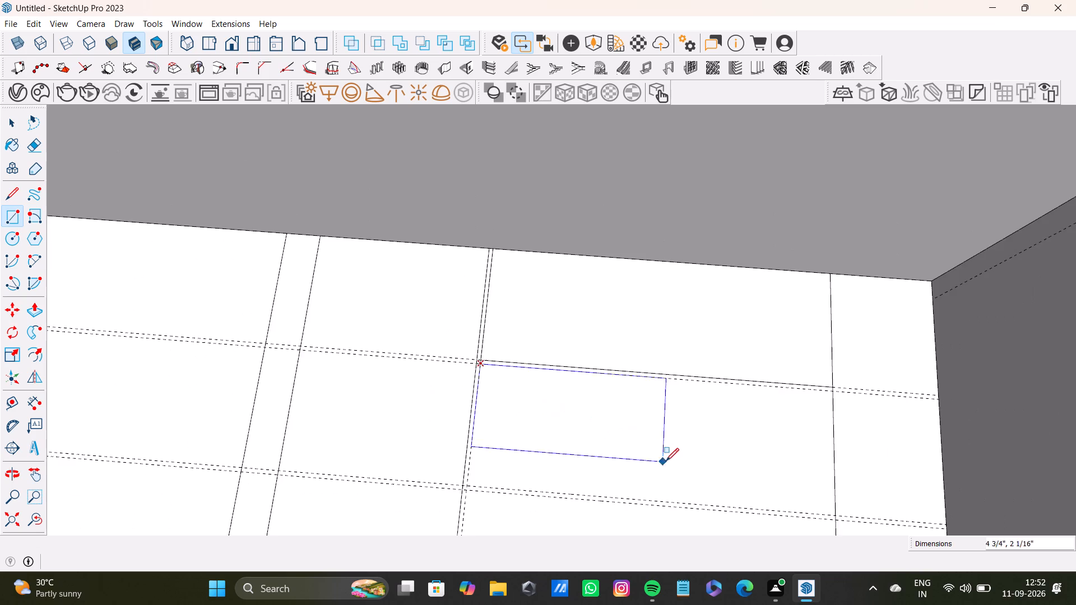
pyautogui.keyDown('shift'); pyautogui.moveTo(666, 460); pyautogui.dragTo(593, 351, button='middle'); pyautogui.keyUp('shift')
pyautogui.click(762, 403)
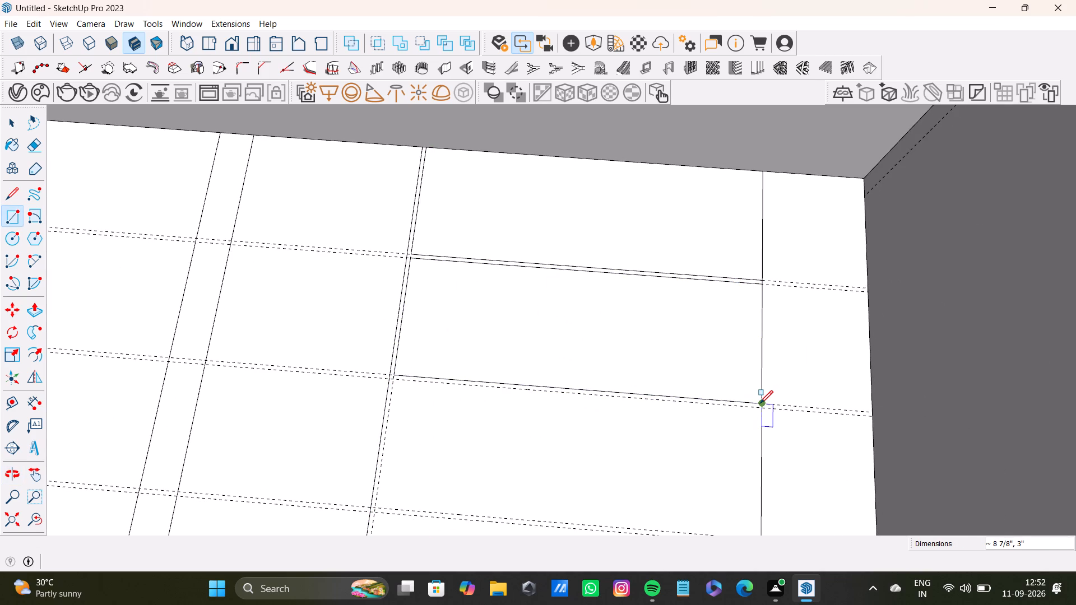